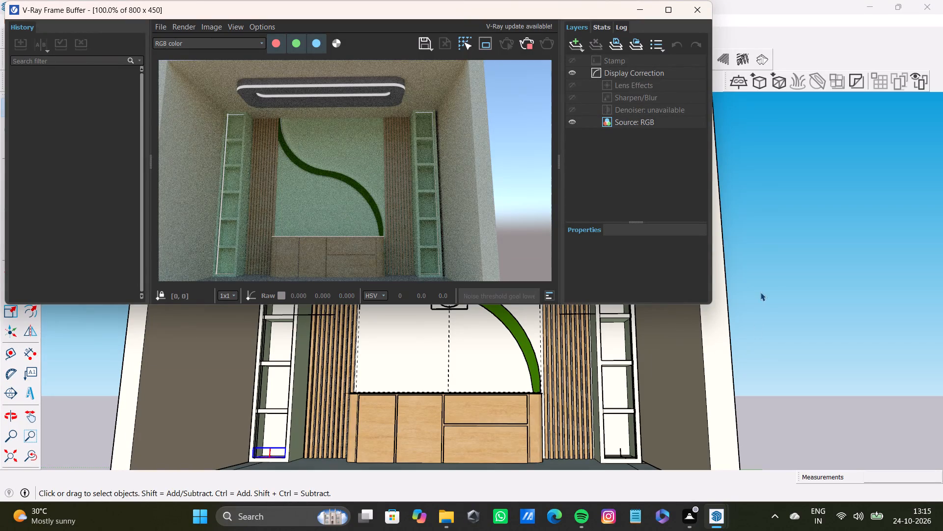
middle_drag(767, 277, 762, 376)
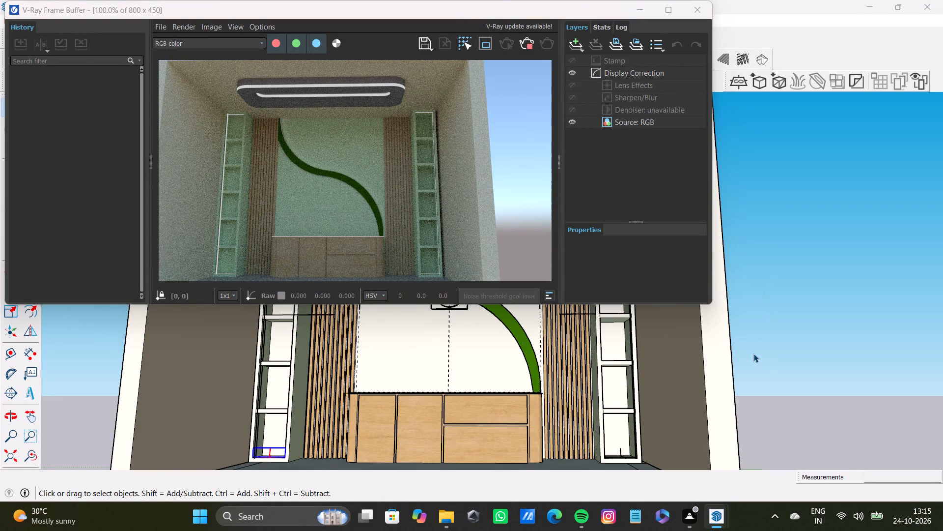
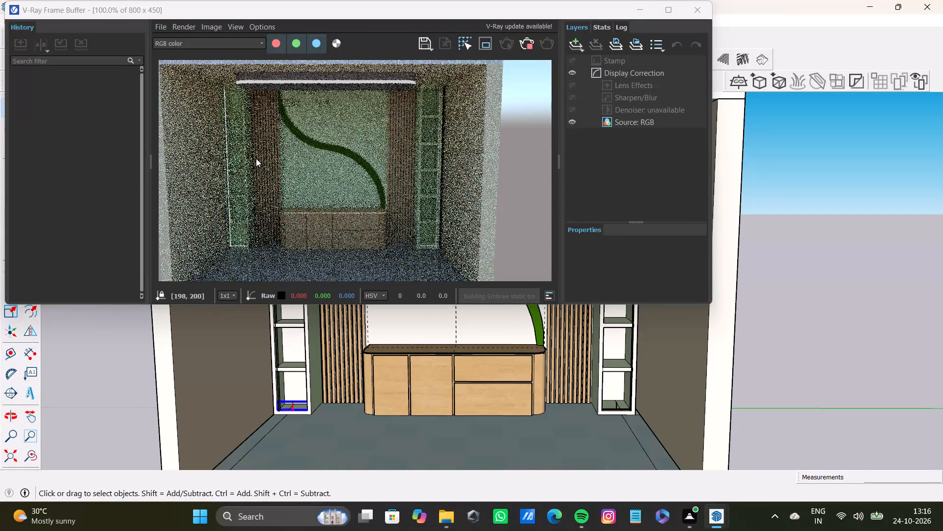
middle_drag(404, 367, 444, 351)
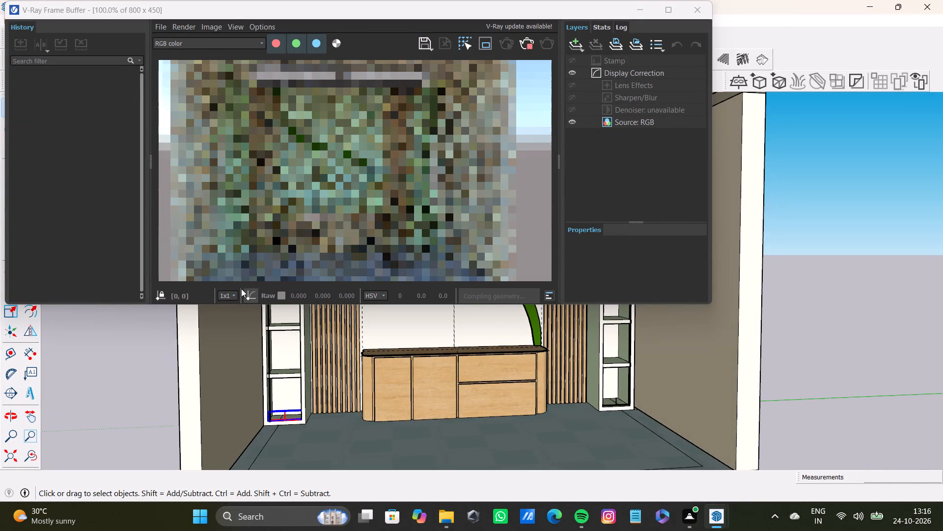
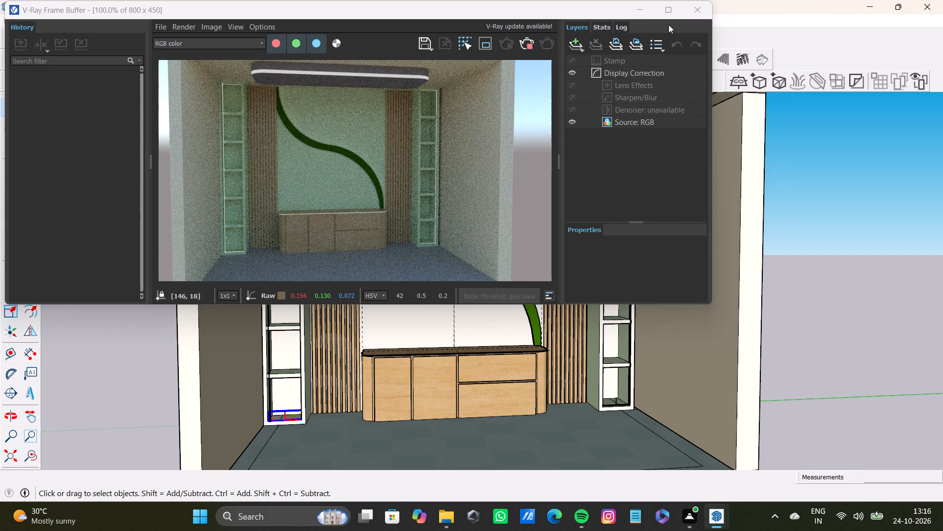
Save the rendered image as a PNG named 24thoct vray1 in the pdfs folder and close the frame buffer.
click(431, 44)
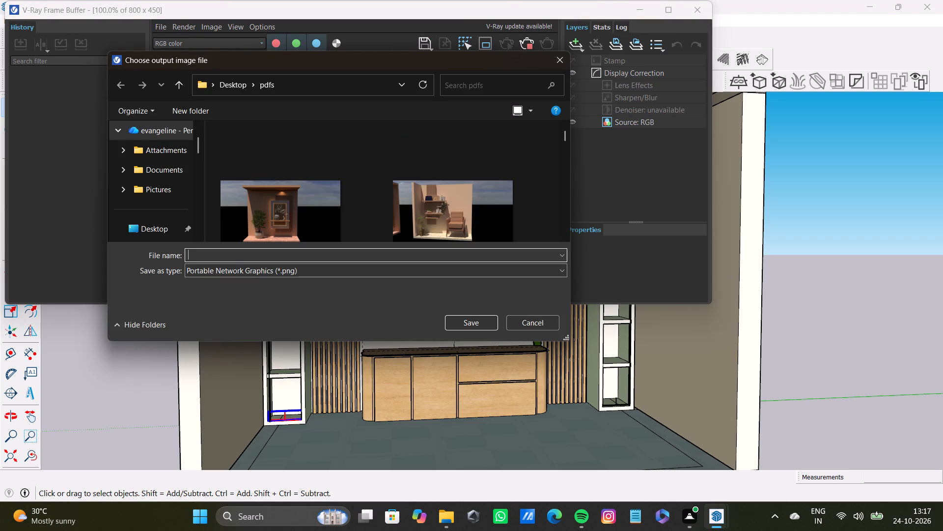
text(24th)
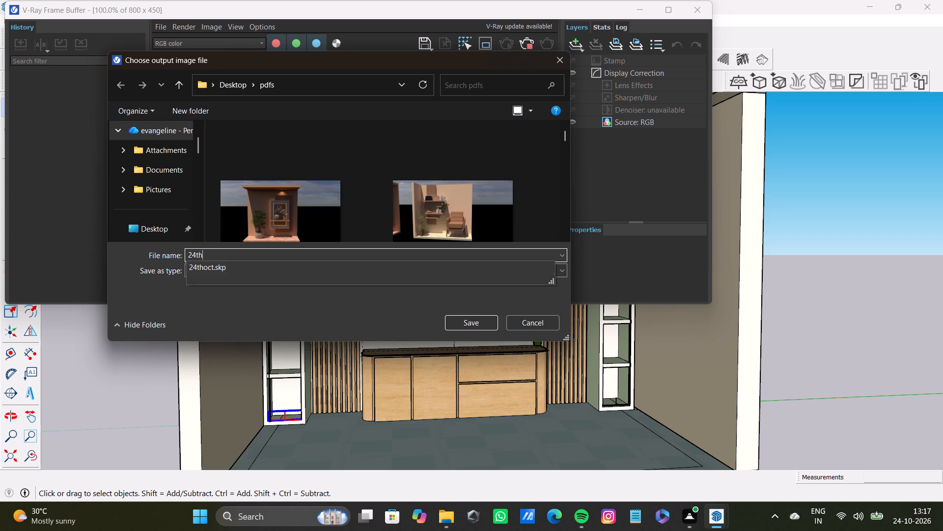
click(233, 273)
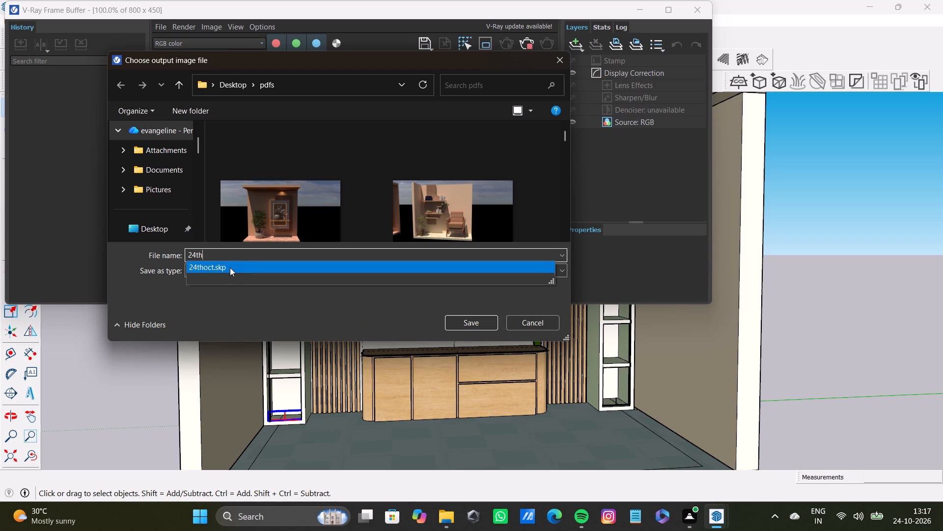
click(227, 265)
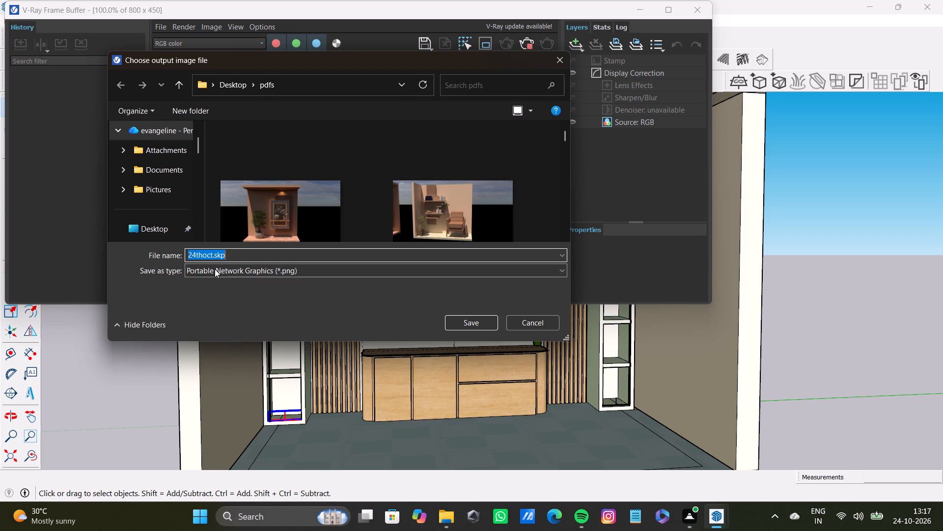
key(BackSpace)
click(224, 248)
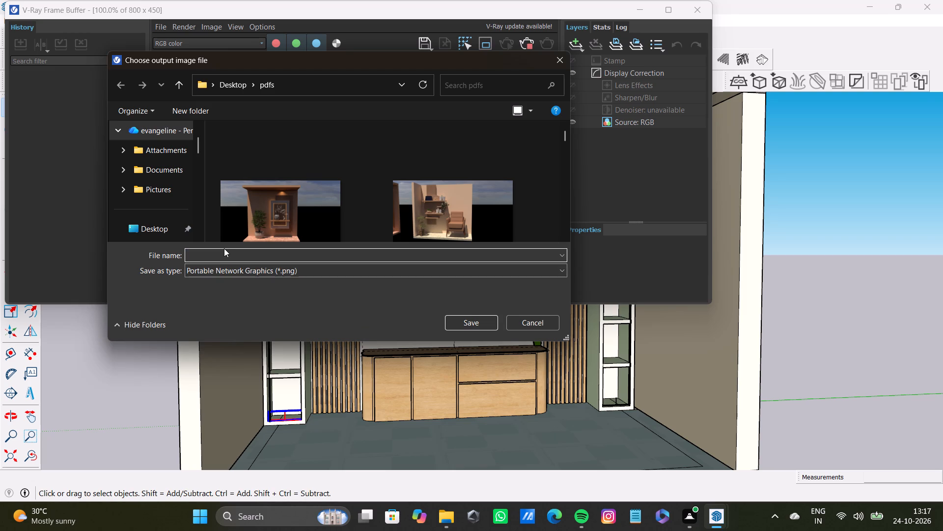
text(24thoct)
key(space)
text(vray1)
key(Return)
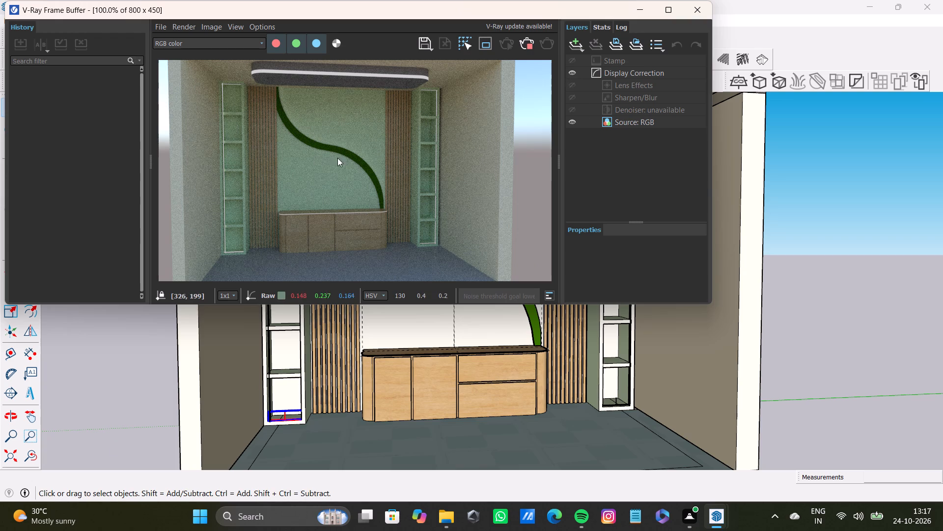
click(700, 16)
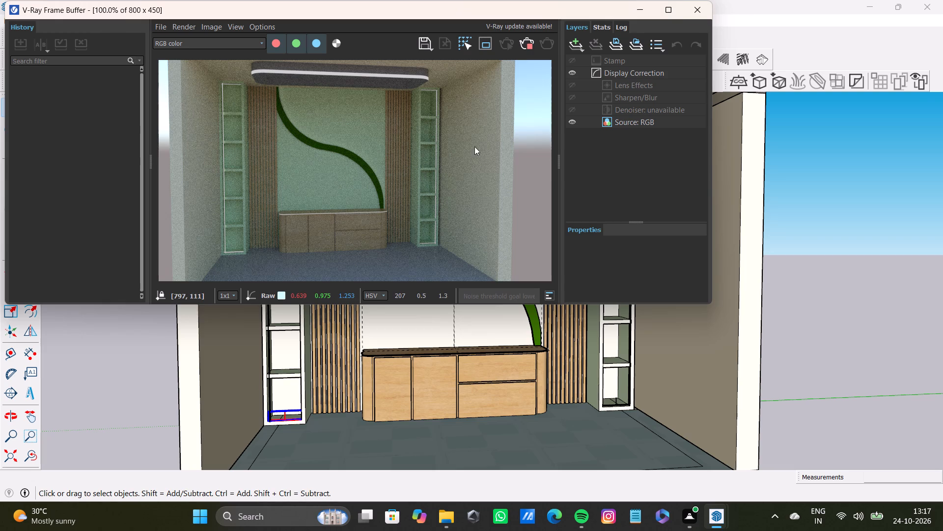
Examine the feature wall, slatted panels and niche columns in the model from closer, wider and angled views.
scroll(518, 274, up, 3)
middle_drag(519, 269, 395, 274)
scroll(420, 259, up, 8)
middle_drag(458, 234, 445, 296)
scroll(449, 294, down, 7)
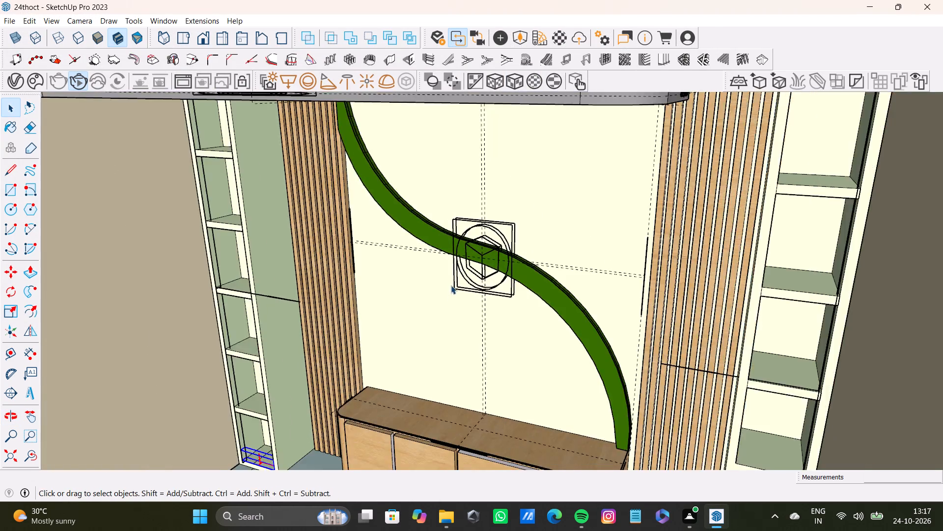
scroll(451, 285, down, 2)
shift+middle_drag(450, 292, 453, 241)
scroll(453, 241, down, 6)
shift+middle_drag(457, 266, 481, 268)
scroll(484, 260, up, 3)
scroll(485, 259, down, 2)
middle_drag(485, 259, 462, 246)
scroll(463, 246, up, 2)
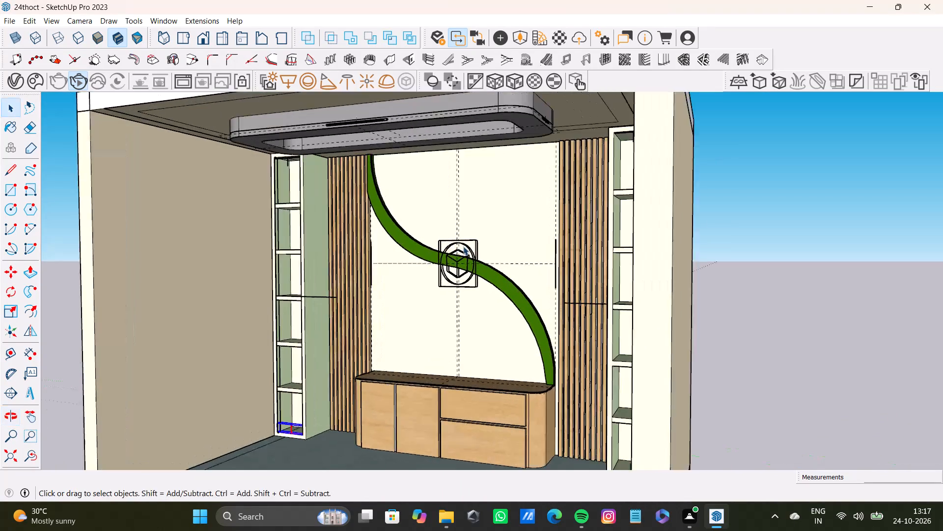
middle_drag(467, 245, 494, 242)
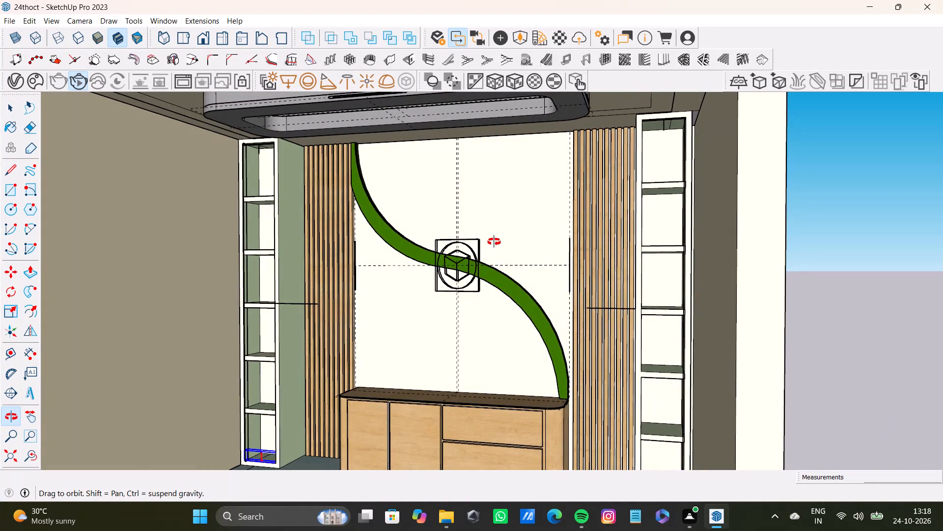
middle_drag(494, 242, 499, 242)
Set the intensity of Rectangle Light#2, Rectangle Light#3 and Rectangle Light#4 to 60 in the V-Ray Asset Editor.
click(14, 82)
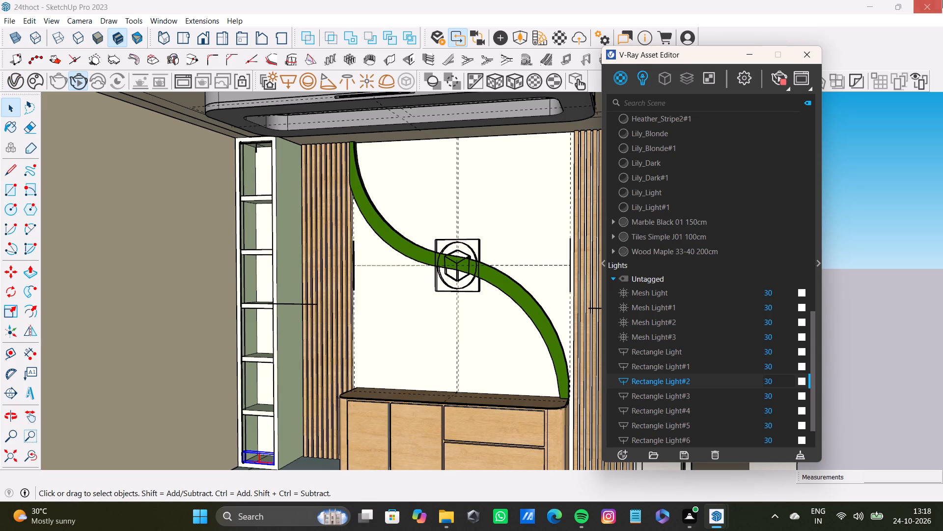
drag(790, 383, 749, 383)
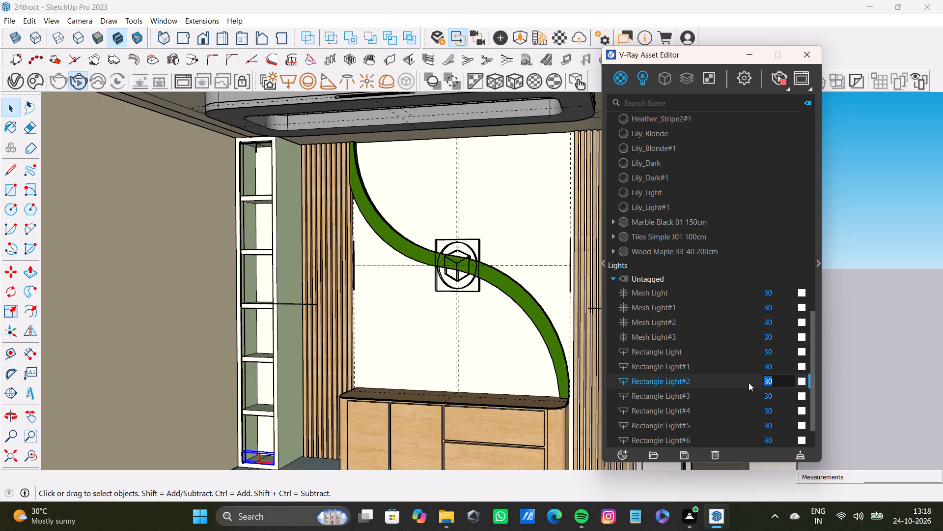
key(BackSpace)
text(60)
key(Return)
drag(784, 397, 739, 398)
key(BackSpace)
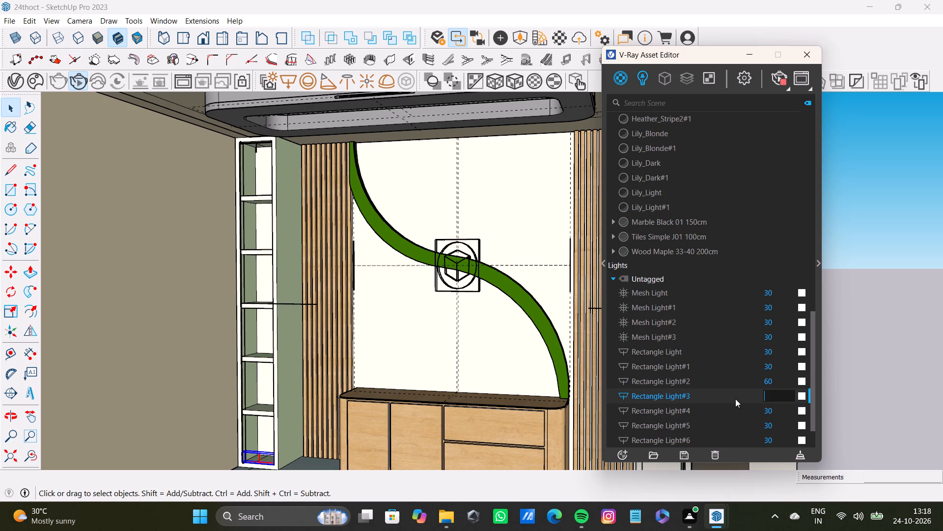
text(60)
key(Return)
drag(781, 412, 759, 411)
key(BackSpace)
text(60)
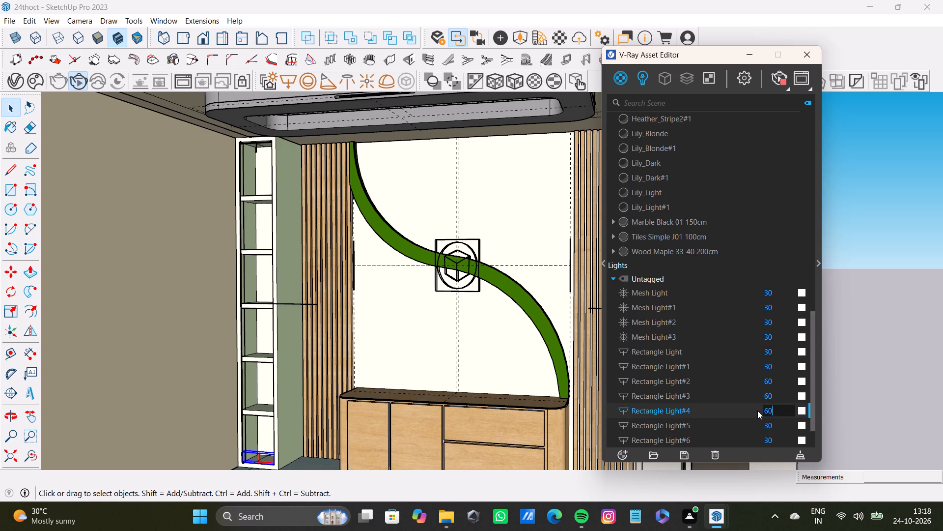
key(Return)
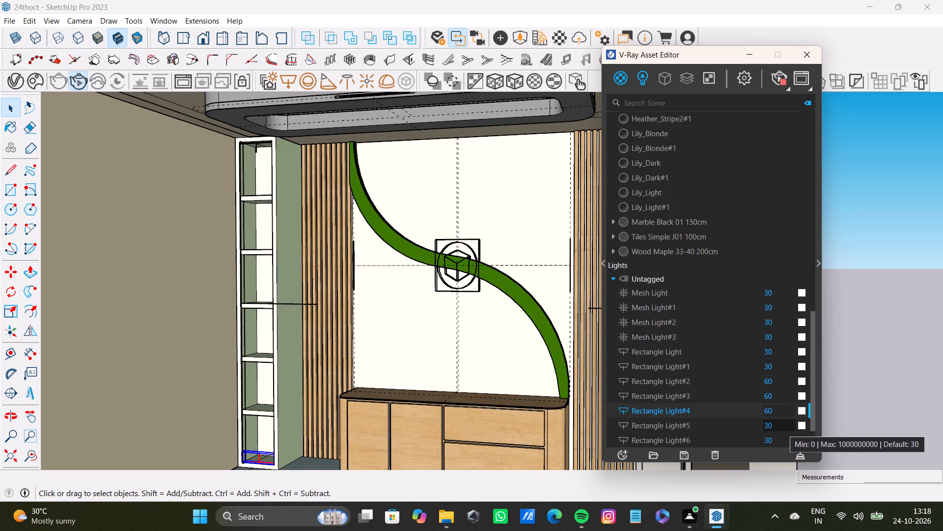
Set the intensity of Rectangle Light#5 and Rectangle Light#6 to 60.
drag(784, 428, 737, 428)
key(BackSpace)
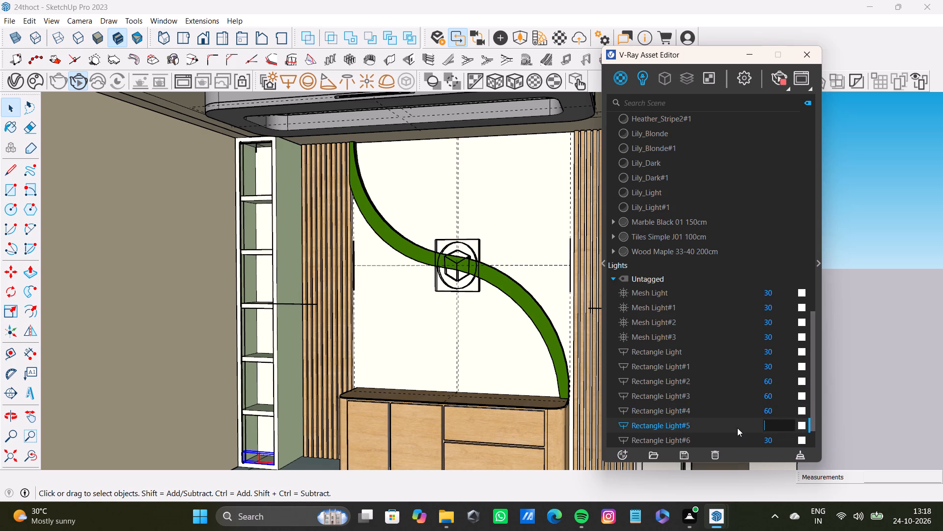
text(60)
key(Return)
scroll(757, 413, down, 2)
drag(764, 397, 759, 395)
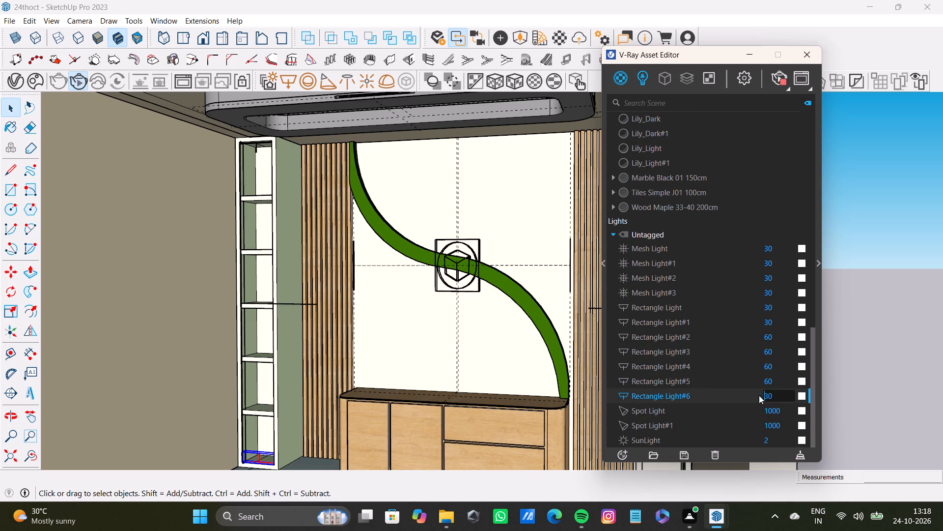
drag(775, 397, 758, 396)
key(BackSpace)
text(60)
key(Return)
scroll(685, 429, down, 1)
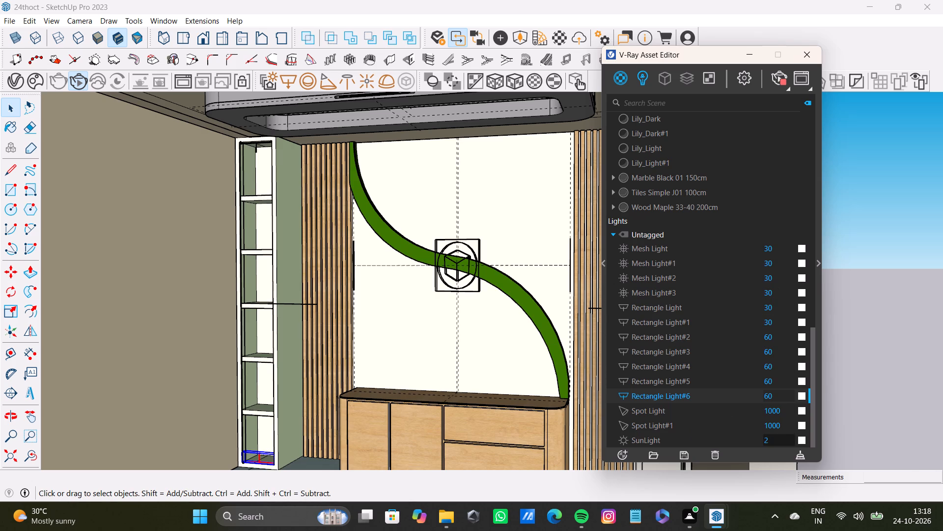
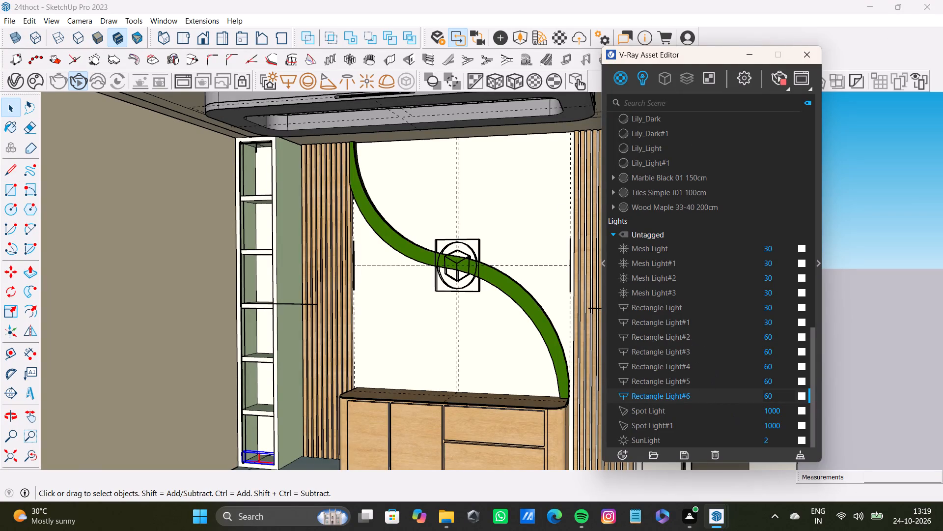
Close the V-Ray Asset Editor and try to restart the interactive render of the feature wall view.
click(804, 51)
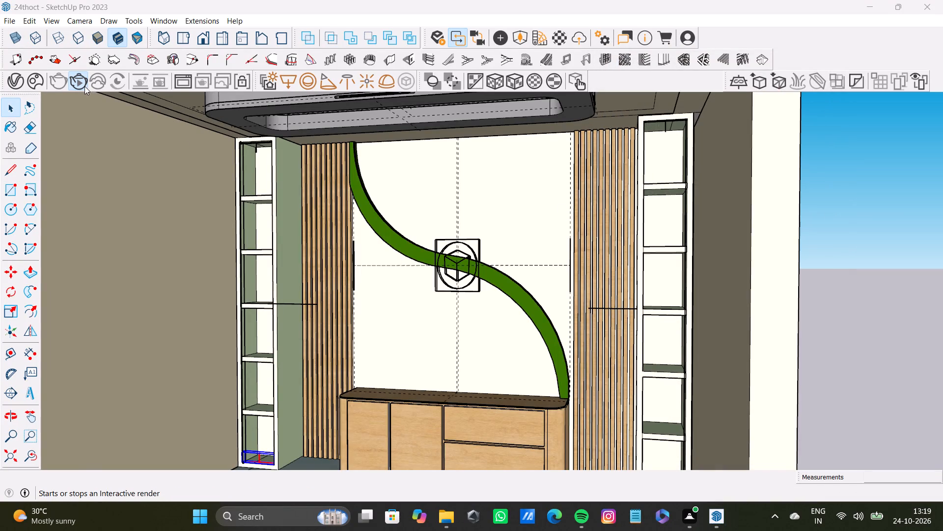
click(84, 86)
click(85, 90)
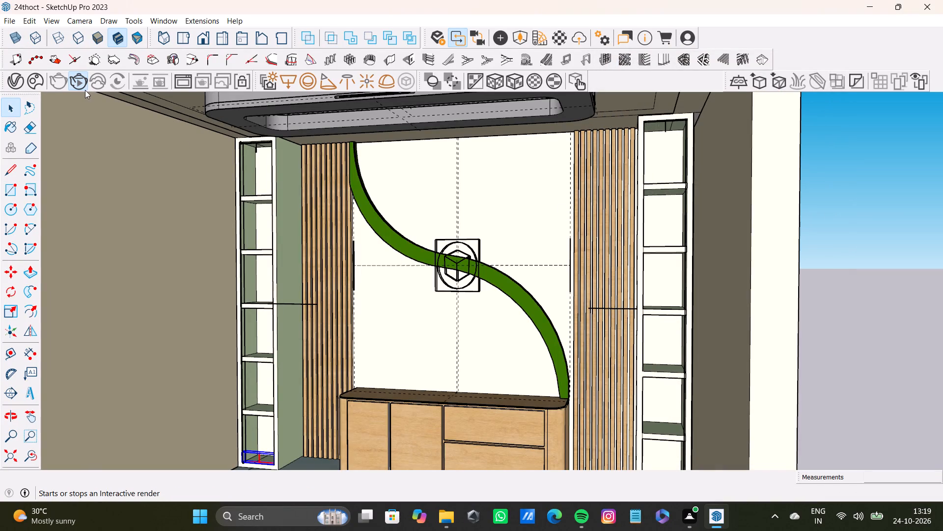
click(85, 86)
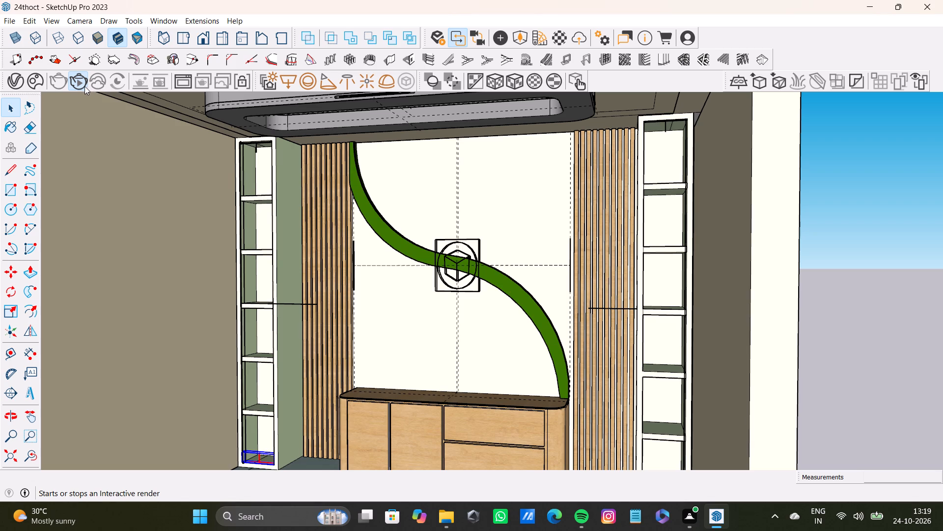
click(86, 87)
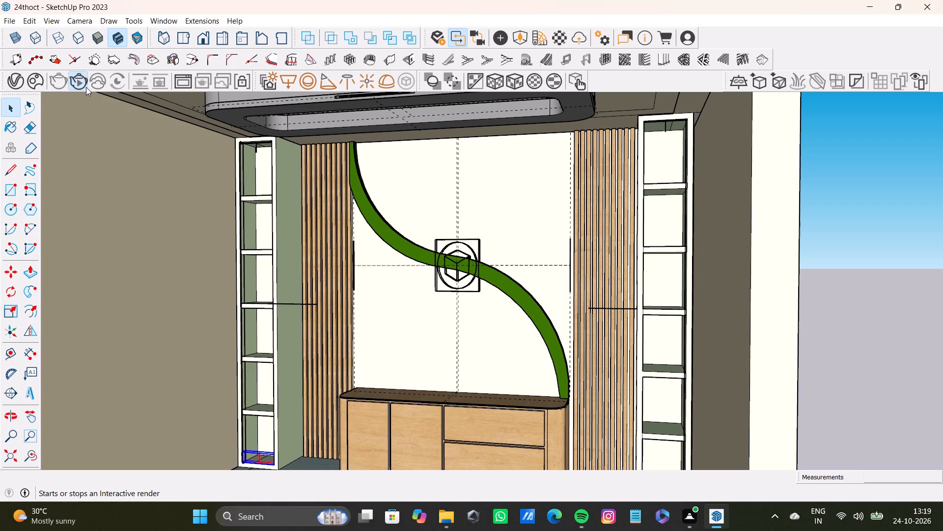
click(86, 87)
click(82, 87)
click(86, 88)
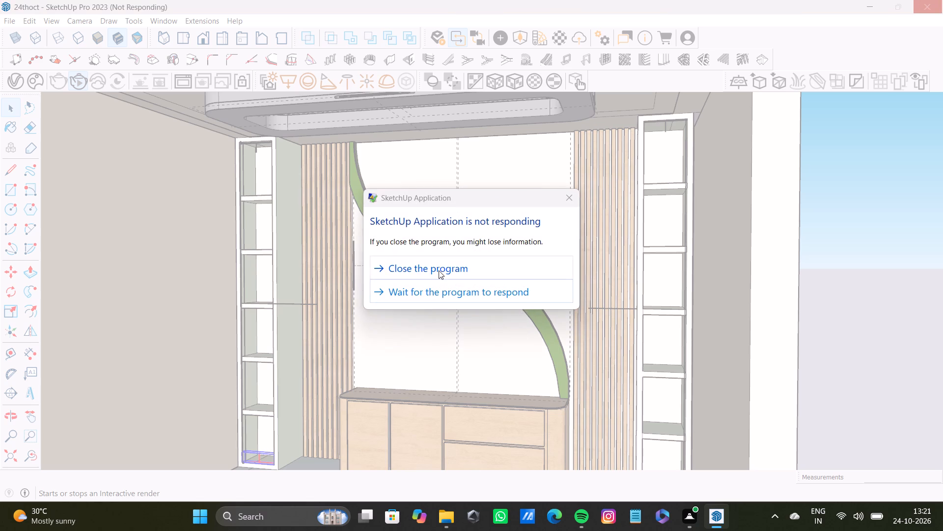
Force the unresponsive SketchUp application to close.
click(439, 270)
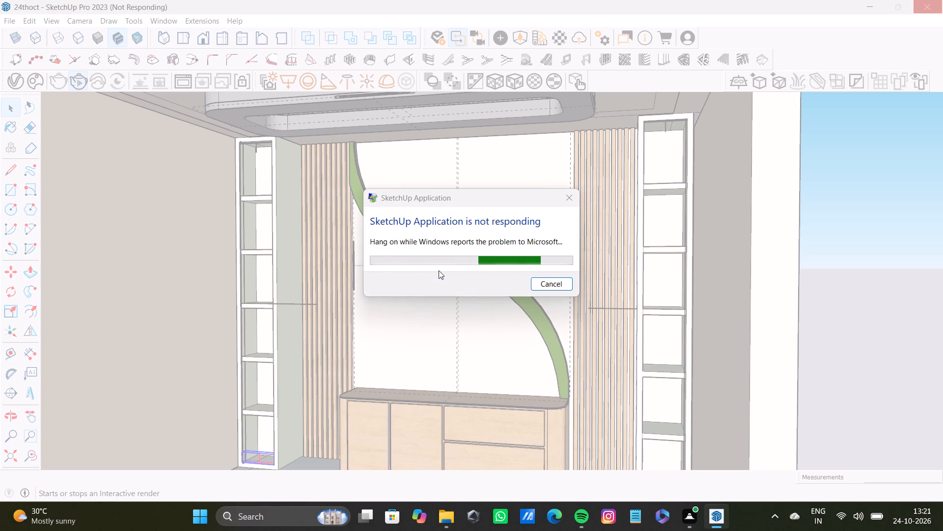
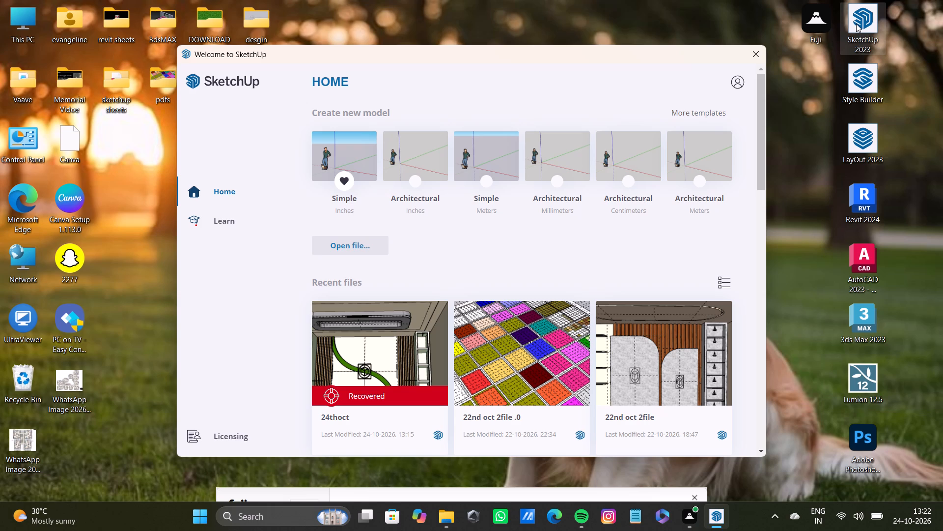
Start reopening the 24thoct model marked as recovered from the recent files.
click(390, 343)
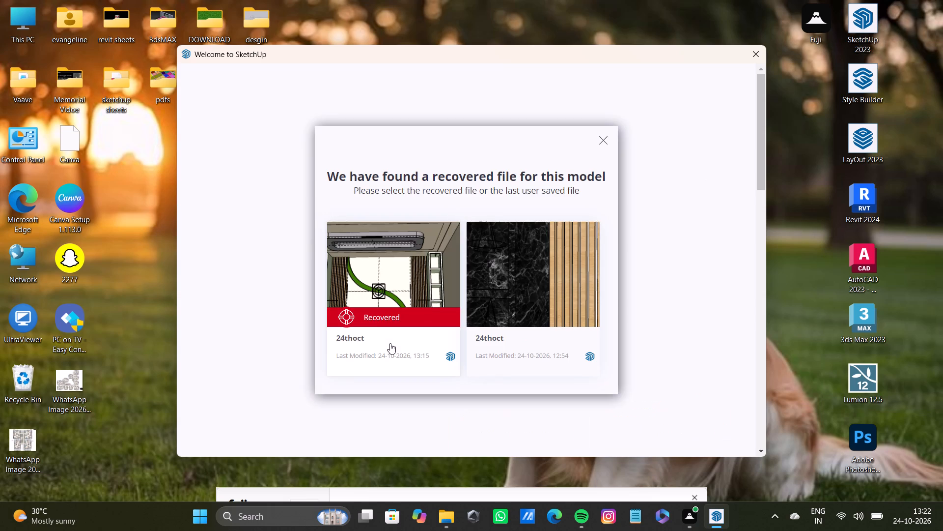
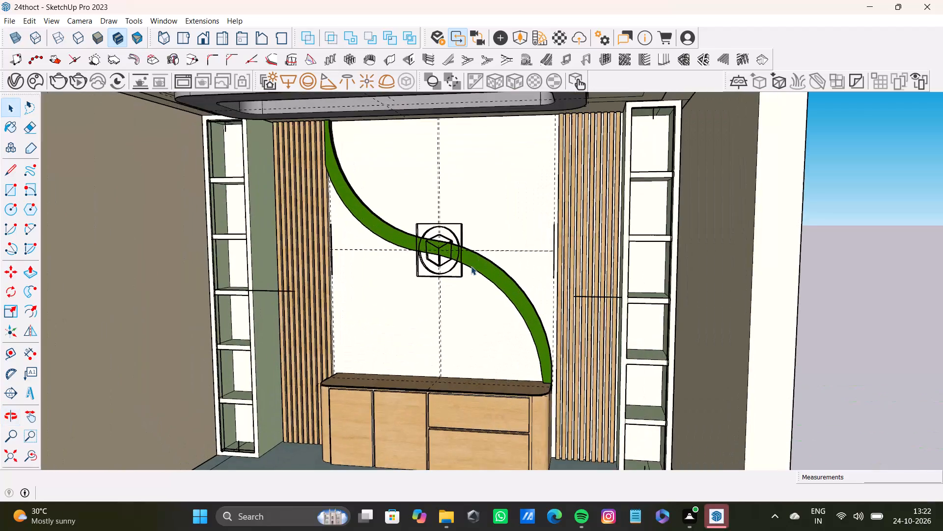
Dismiss the notification about the new Enscape version.
middle_drag(471, 266, 478, 220)
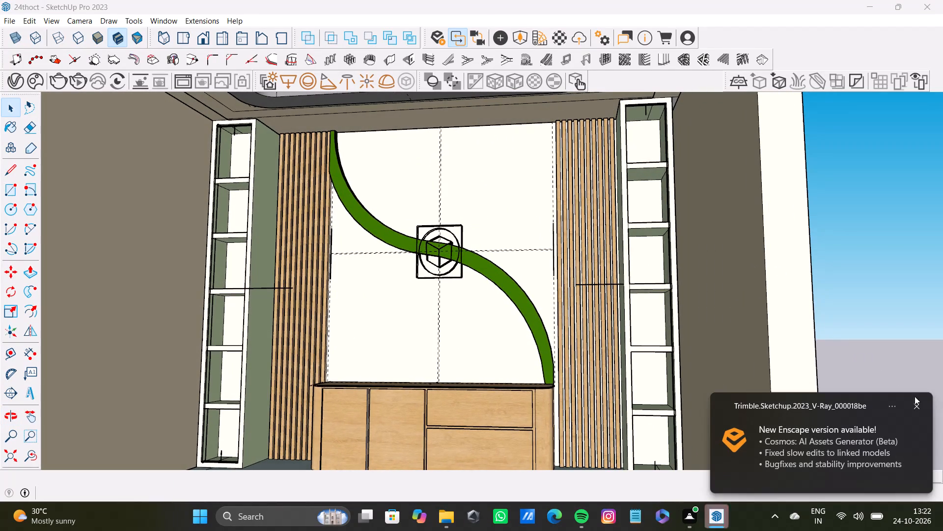
click(919, 406)
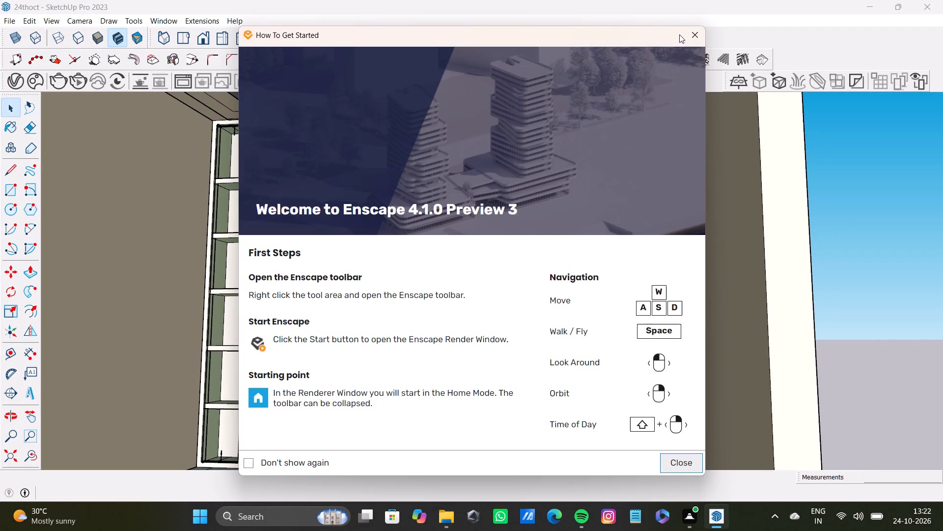
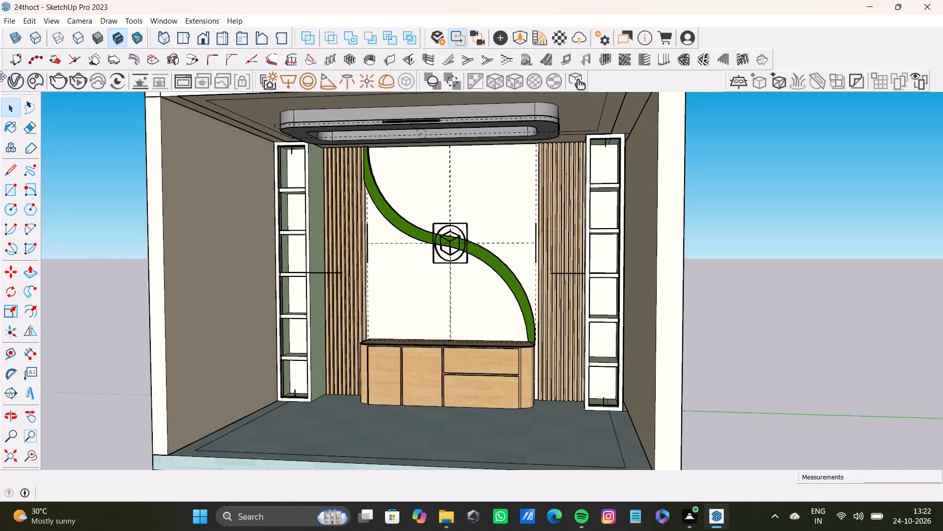
Import the television model Group_12 (1) from the Downloads folder into the scene.
click(7, 20)
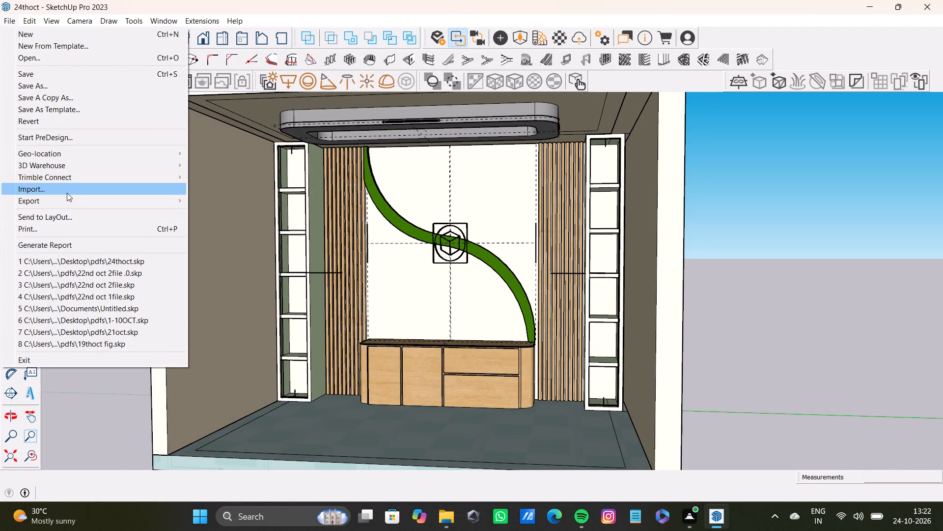
click(67, 191)
scroll(106, 169, down, 4)
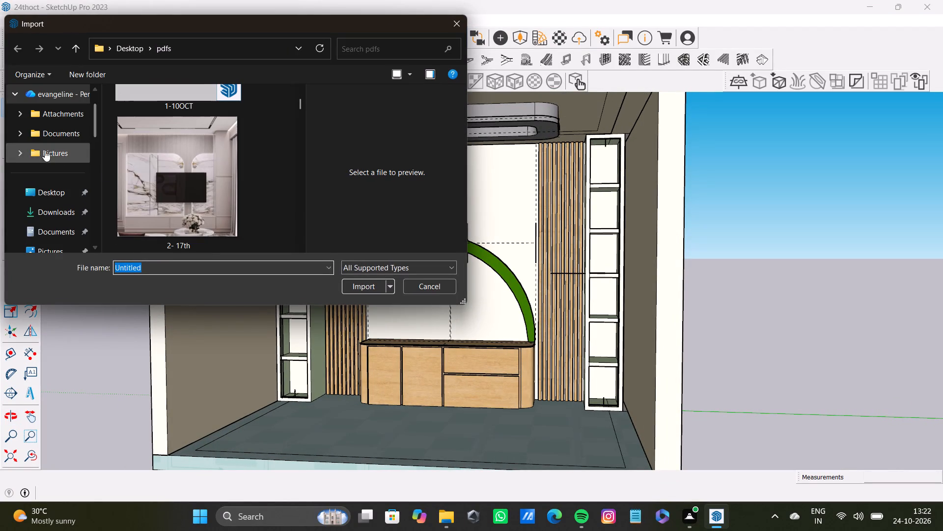
click(50, 207)
scroll(215, 201, down, 14)
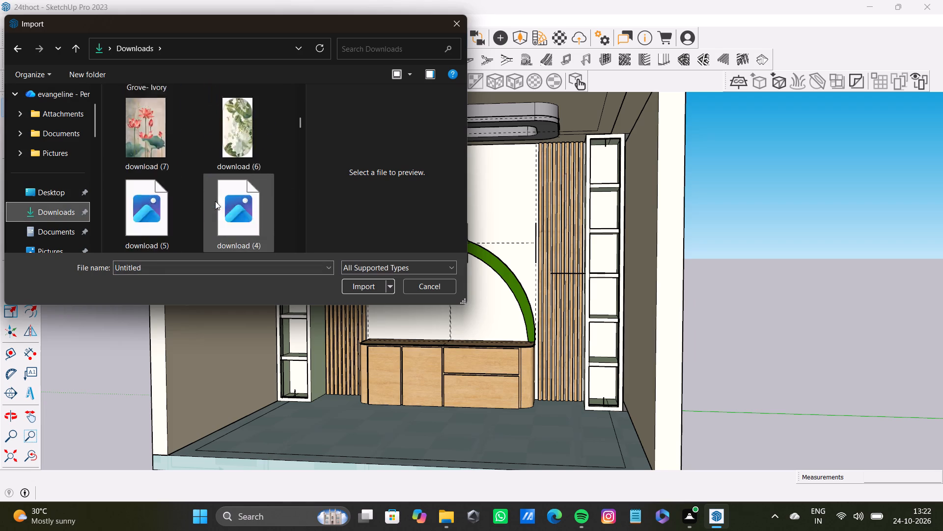
scroll(215, 201, down, 2)
click(160, 109)
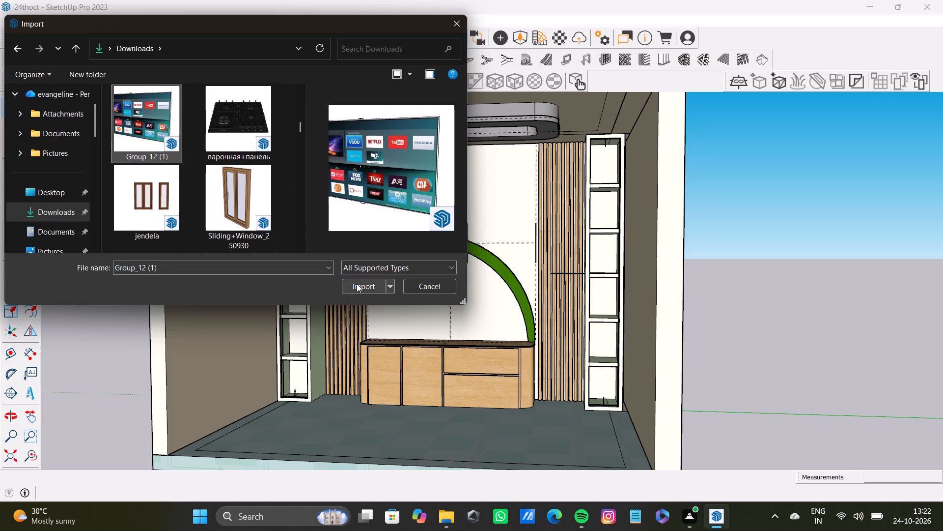
click(357, 284)
Place the imported TV on the open ground outside the room, near the standing human figure.
scroll(442, 243, up, 7)
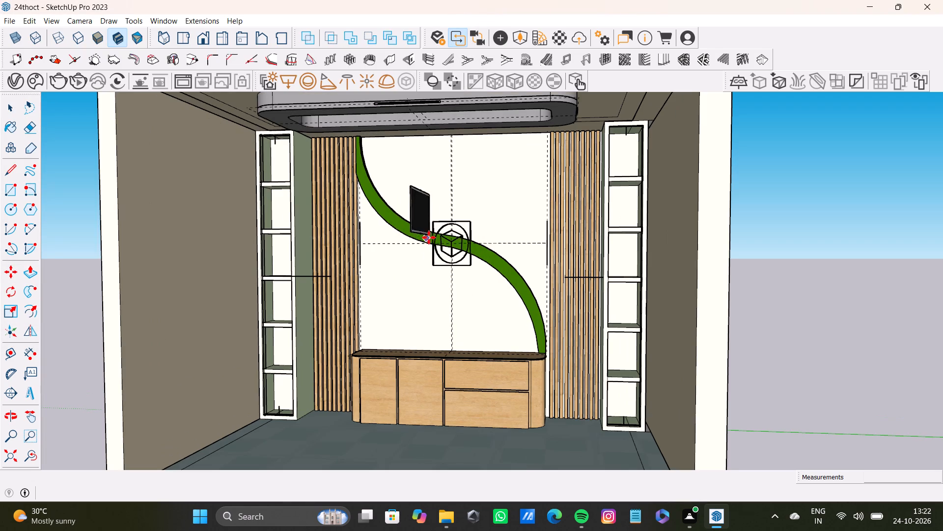
scroll(327, 277, down, 7)
shift+middle_drag(326, 278, 546, 278)
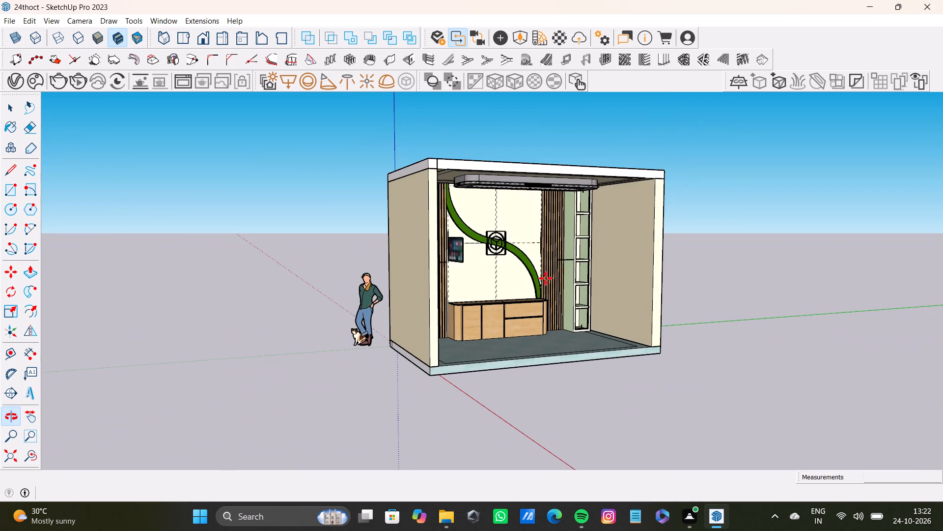
shift+middle_drag(546, 278, 562, 272)
click(278, 375)
key(space)
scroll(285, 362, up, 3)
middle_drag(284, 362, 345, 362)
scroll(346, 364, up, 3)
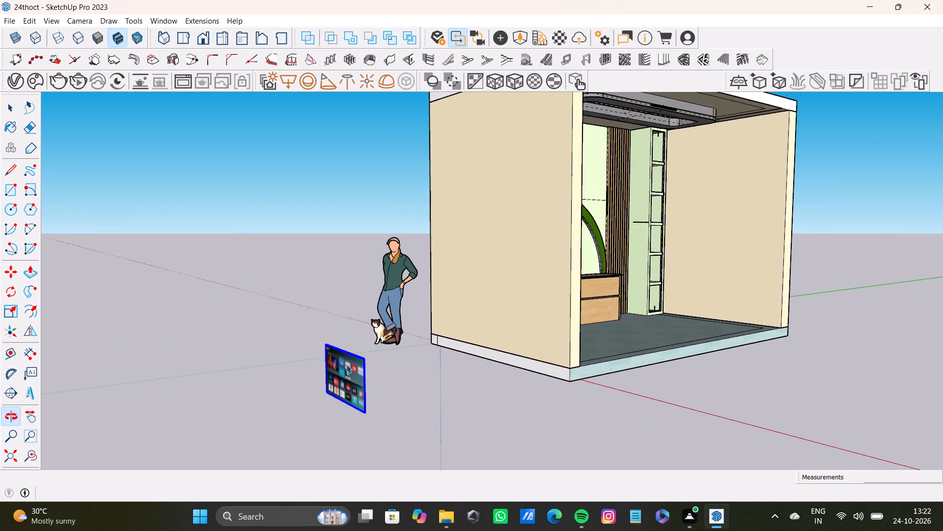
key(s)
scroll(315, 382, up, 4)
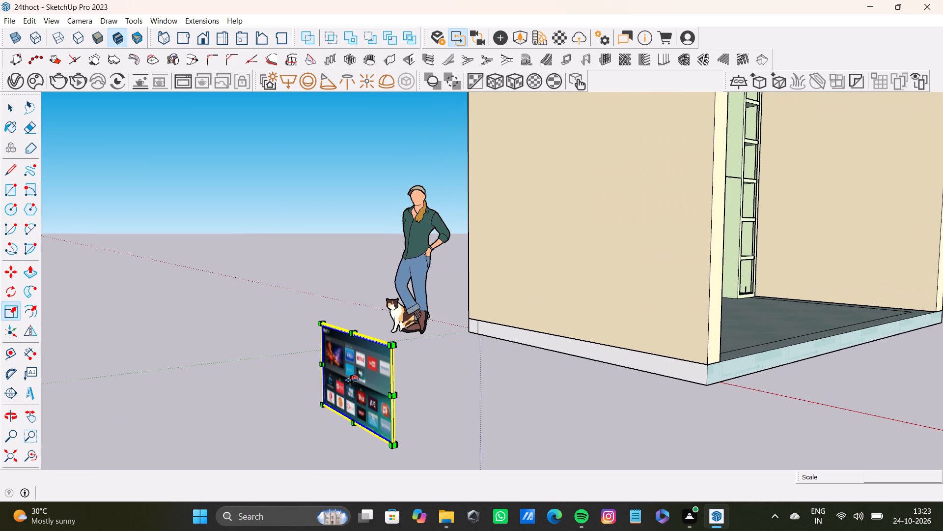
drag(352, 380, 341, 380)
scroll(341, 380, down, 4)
Rotate the TV about a quarter turn around the vertical axis at its rear upper corner, aligning it parallel to the feature wall.
middle_drag(338, 380, 410, 424)
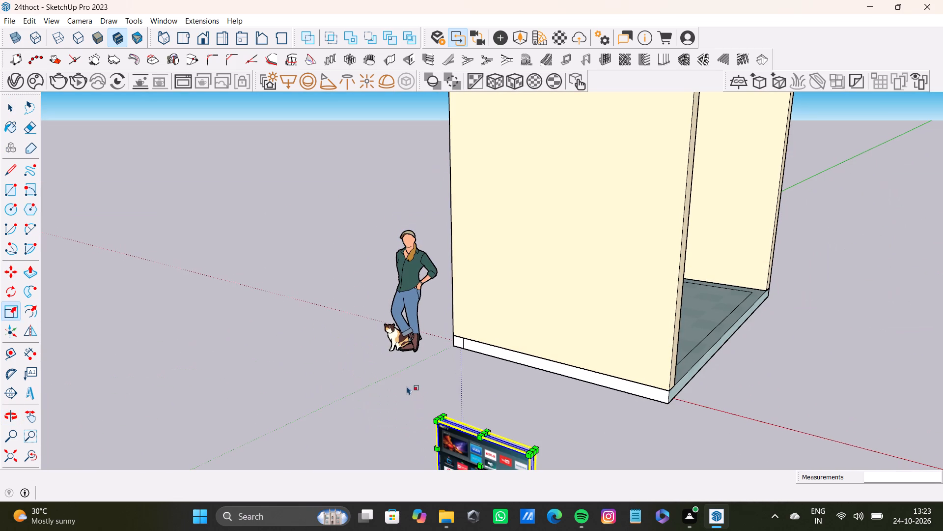
key(q)
shift+middle_drag(467, 441, 453, 365)
scroll(452, 381, up, 3)
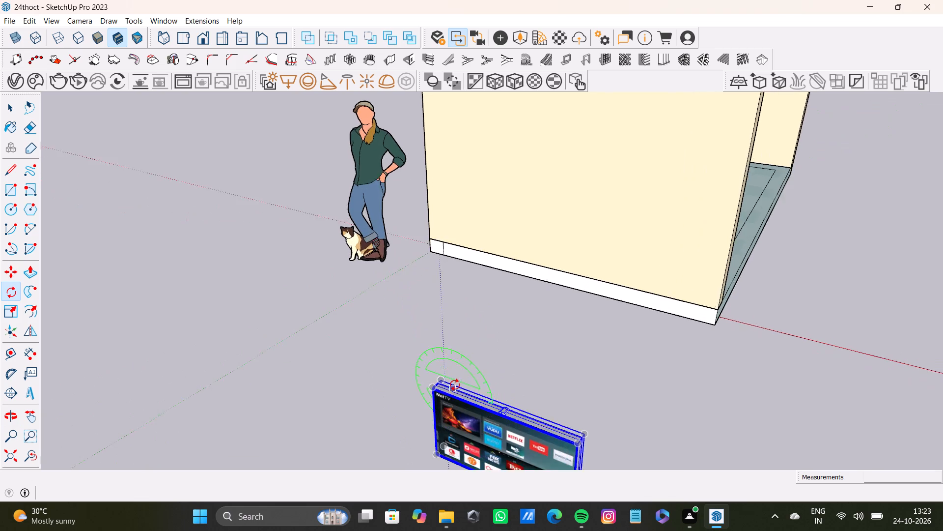
shift+middle_drag(455, 385, 424, 277)
scroll(439, 326, up, 3)
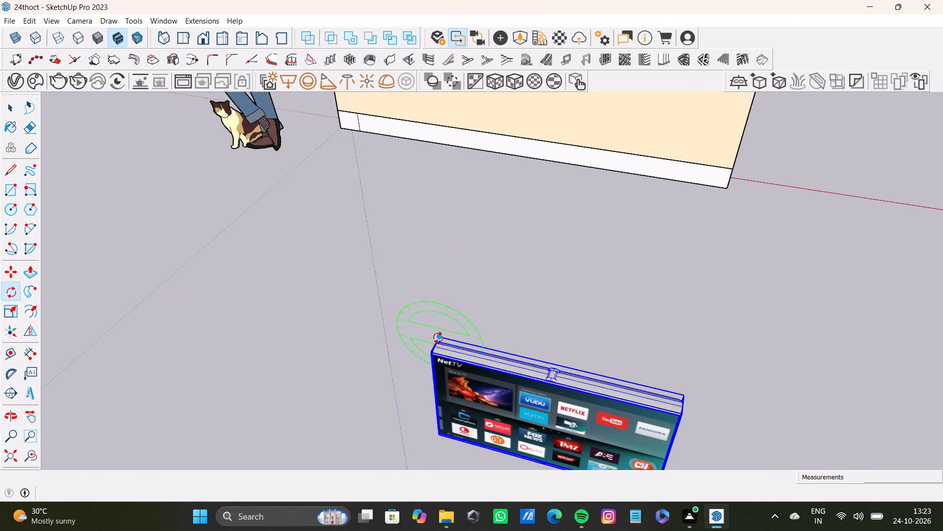
key(Up)
click(439, 334)
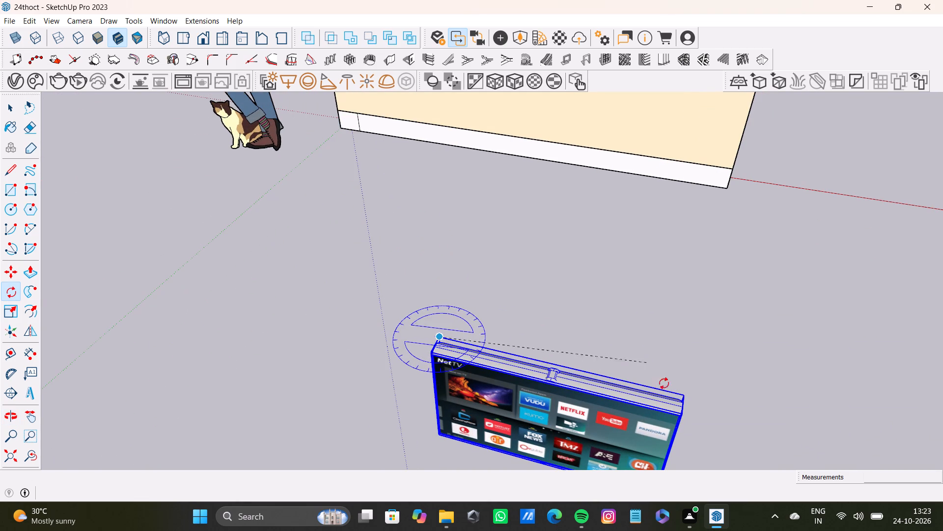
click(685, 395)
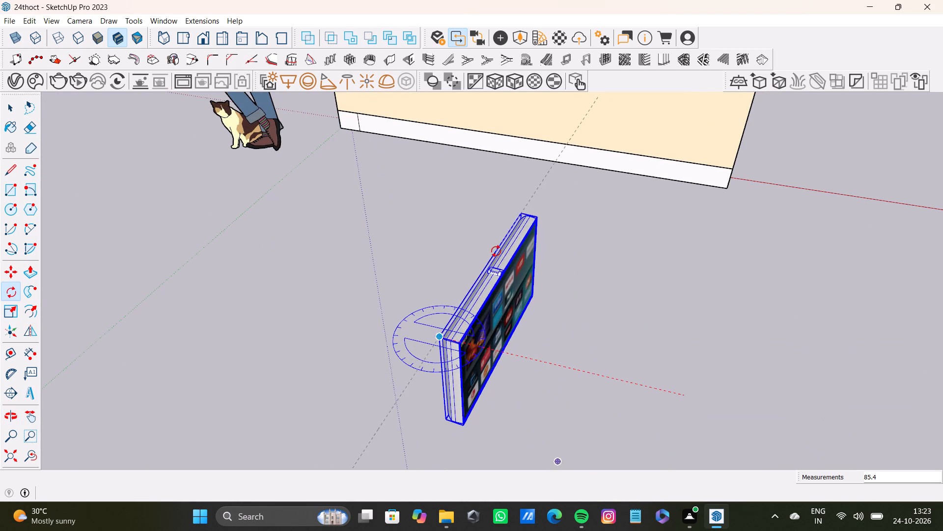
click(486, 251)
key(space)
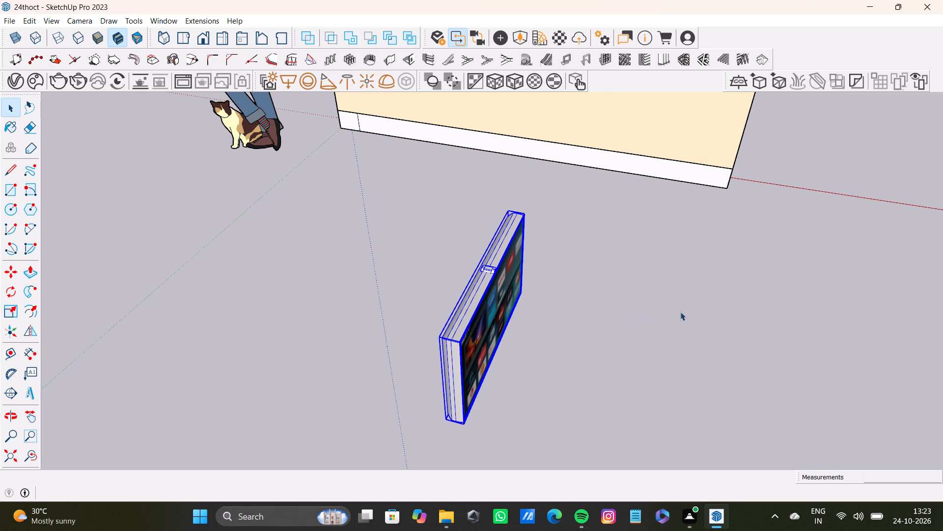
Move the TV by its lower corner into the room, in front of the feature wall and above the console.
middle_drag(677, 314, 493, 280)
key(m)
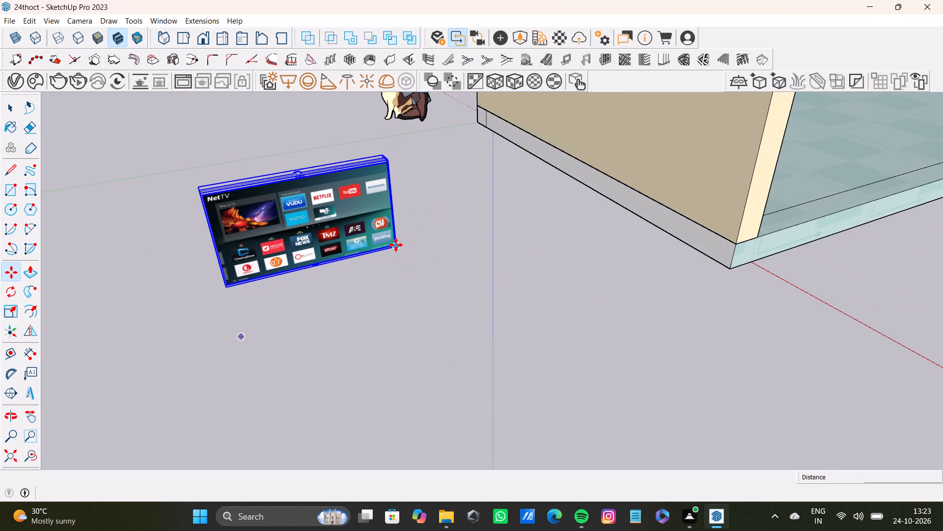
click(396, 247)
scroll(588, 270, down, 11)
ctrl+middle_drag(700, 281, 523, 211)
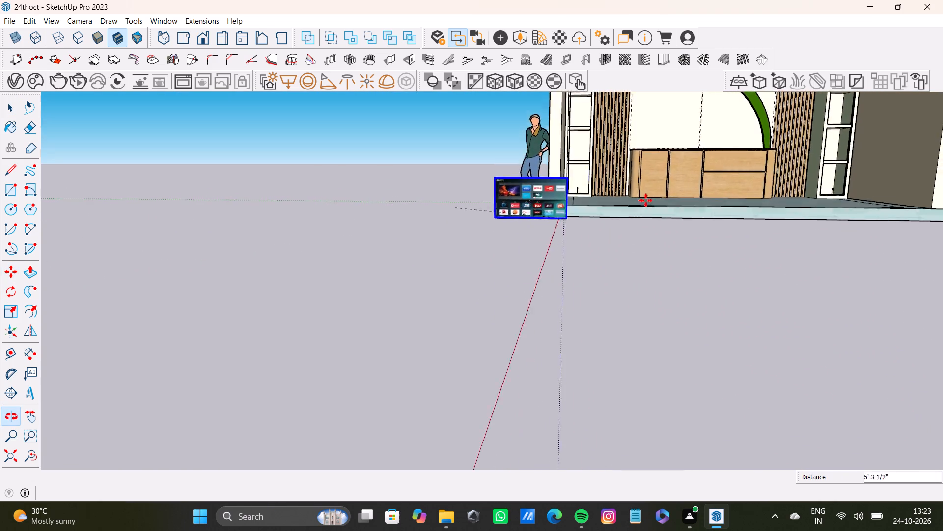
shift+middle_drag(651, 202, 524, 429)
scroll(586, 333, up, 8)
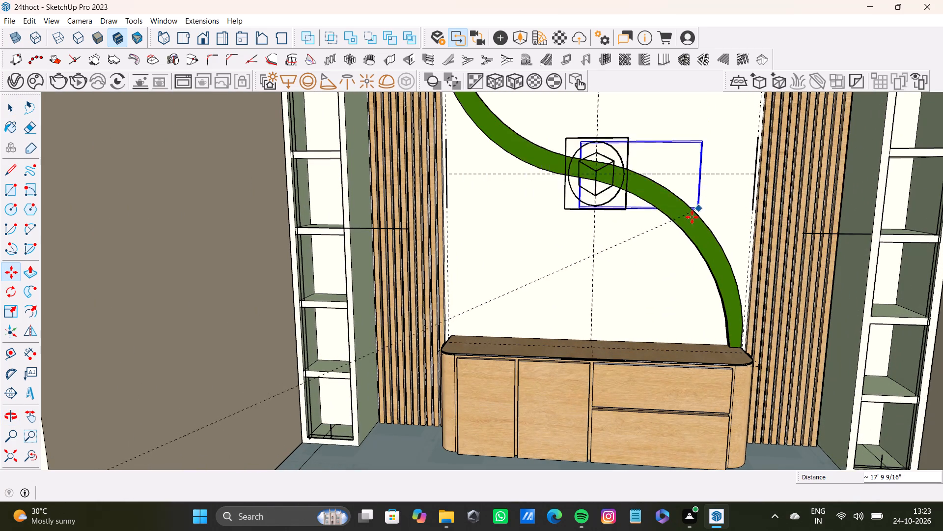
click(696, 232)
Move the TV back toward the feature wall by 3' 11 1/4", plus about another 7 1/4".
middle_drag(642, 294, 524, 322)
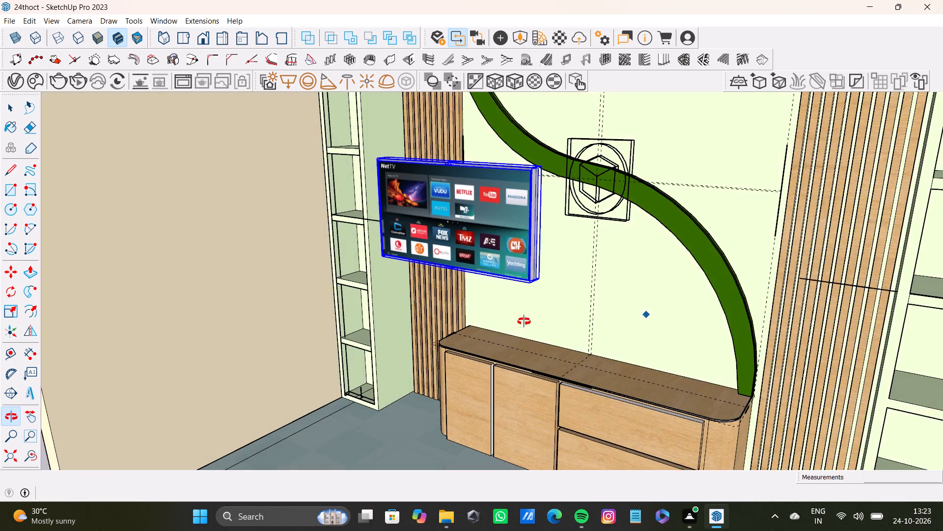
middle_drag(524, 322, 524, 322)
click(520, 288)
click(657, 244)
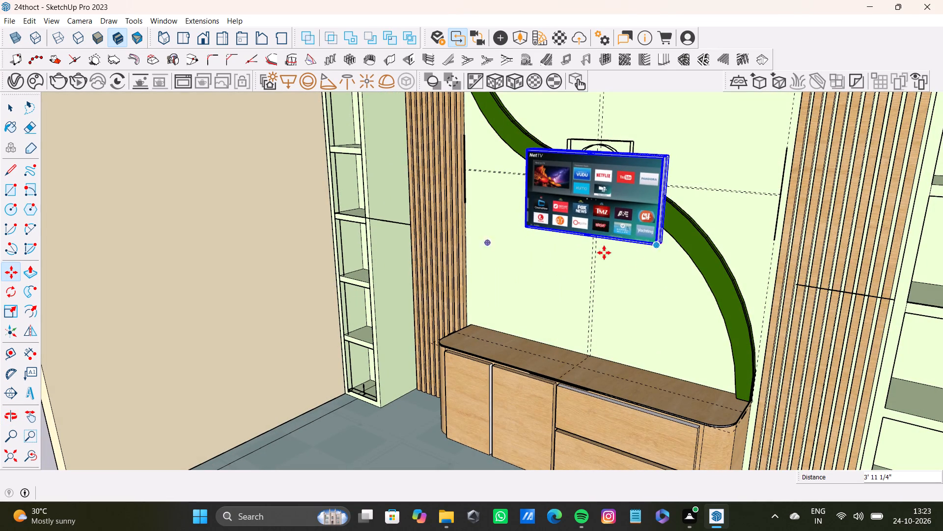
middle_drag(690, 246, 632, 262)
scroll(618, 267, up, 10)
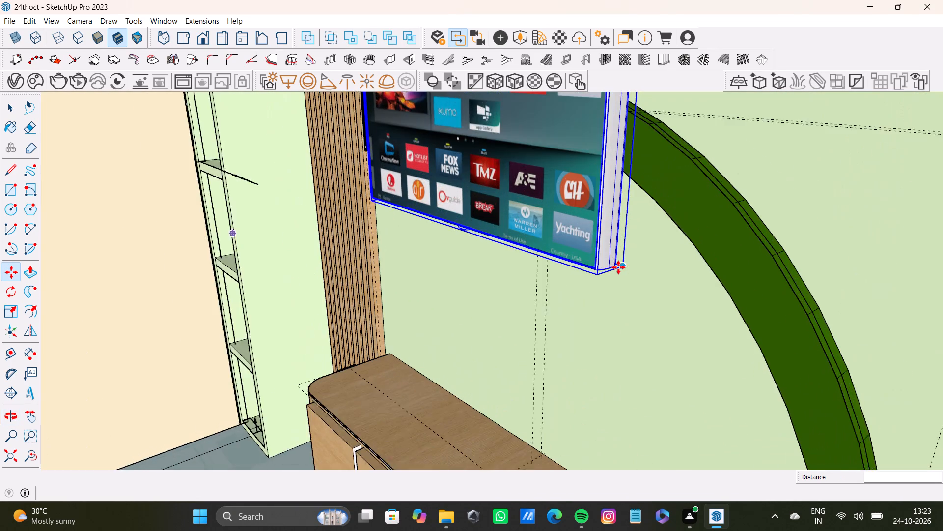
click(603, 272)
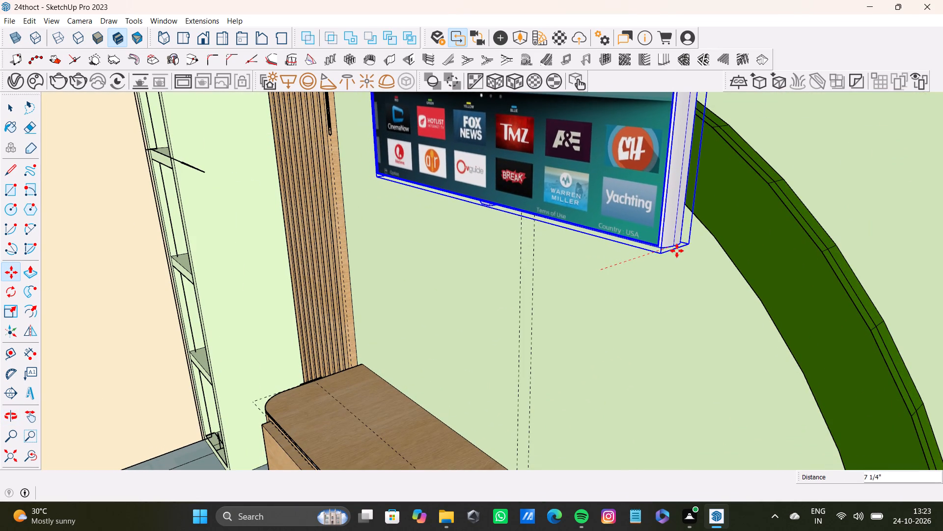
click(686, 248)
middle_drag(614, 293, 681, 293)
scroll(481, 350, down, 3)
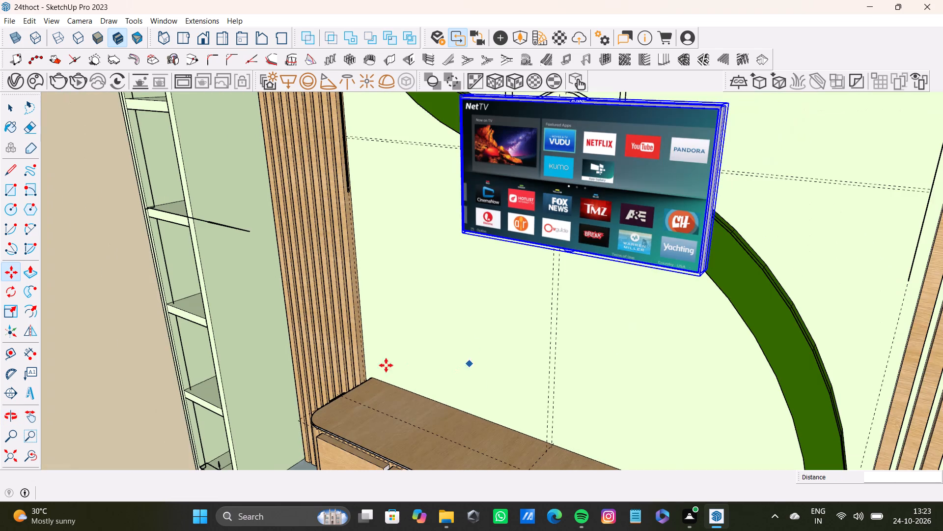
Move the TV sideways along the feature wall to centre it on the vertical guide line.
click(27, 452)
click(15, 452)
middle_drag(449, 322, 543, 421)
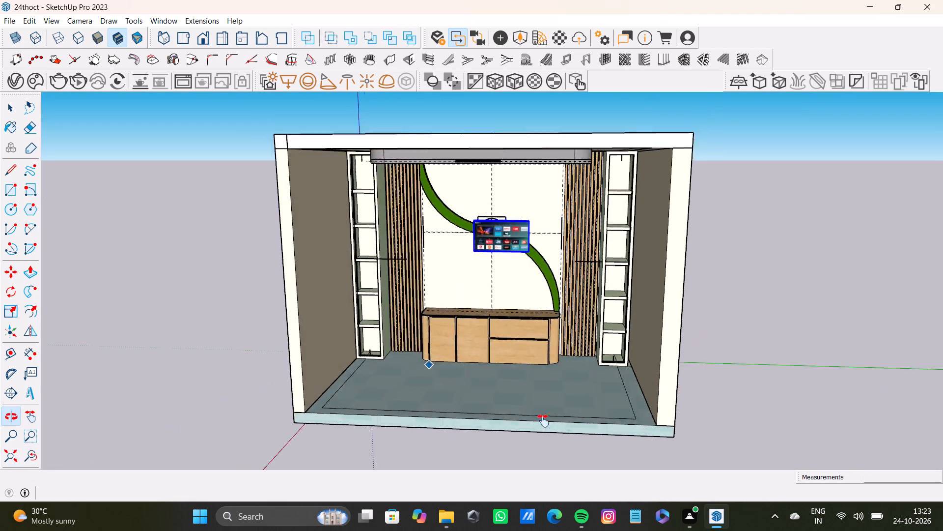
middle_drag(543, 421, 489, 339)
scroll(439, 329, up, 18)
middle_drag(450, 238, 540, 258)
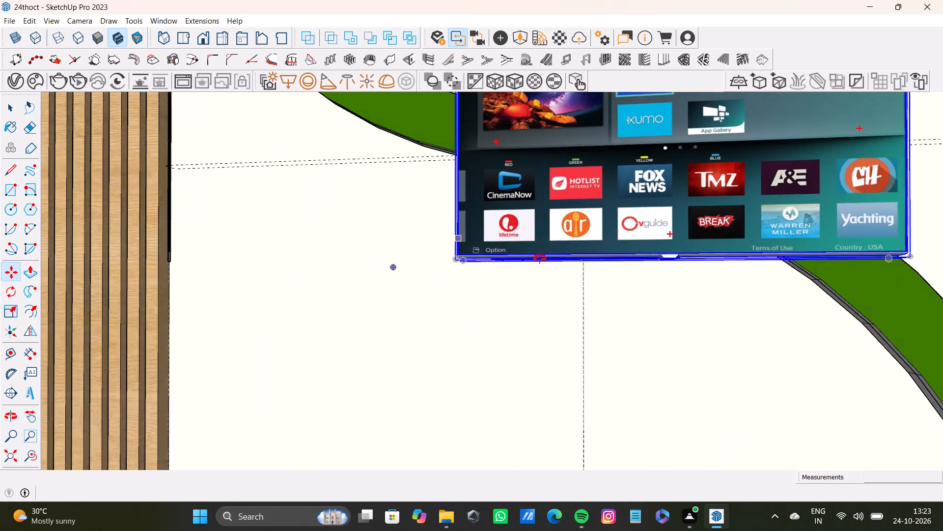
middle_drag(540, 258, 666, 302)
scroll(555, 282, up, 3)
click(492, 275)
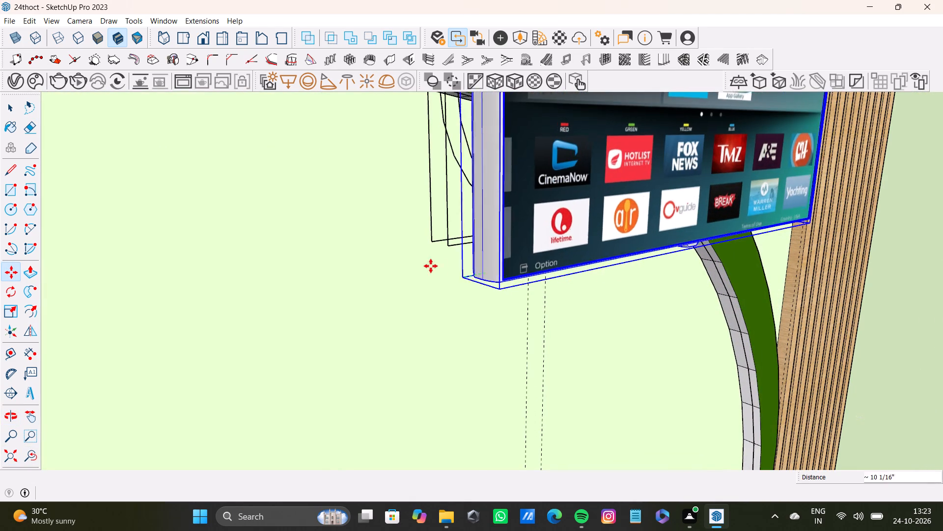
click(349, 272)
Move the TV 2 1/2" forward, away from the feature wall and in front of the emblem.
scroll(557, 289, down, 7)
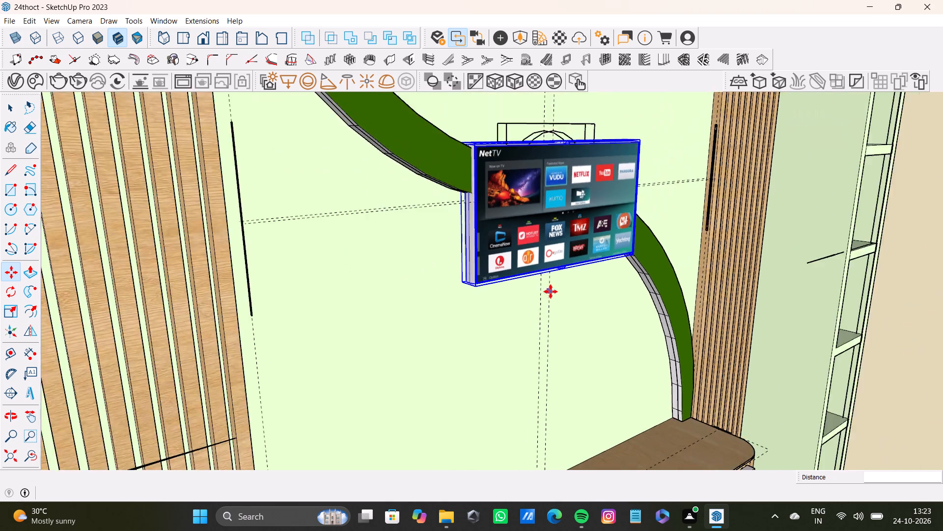
scroll(551, 292, down, 4)
click(27, 453)
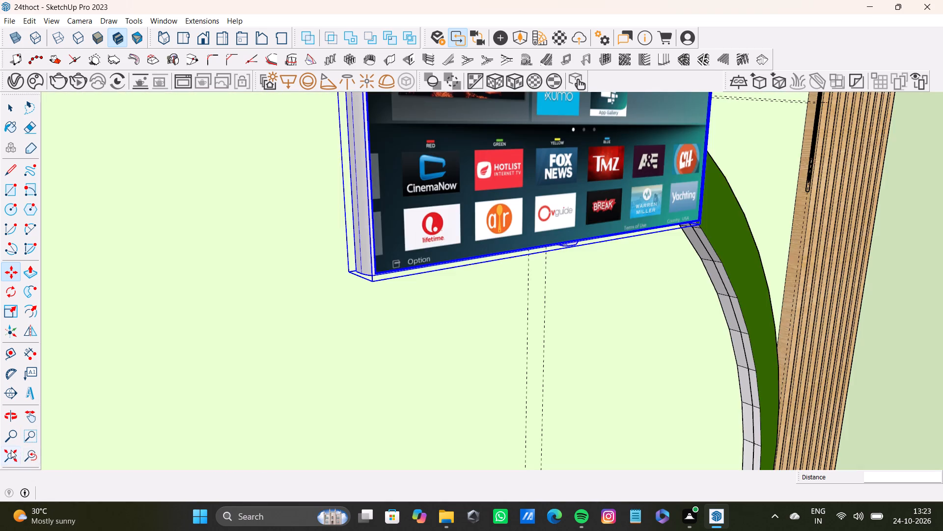
click(11, 450)
middle_drag(515, 258, 402, 275)
scroll(473, 254, up, 6)
middle_drag(481, 249, 481, 280)
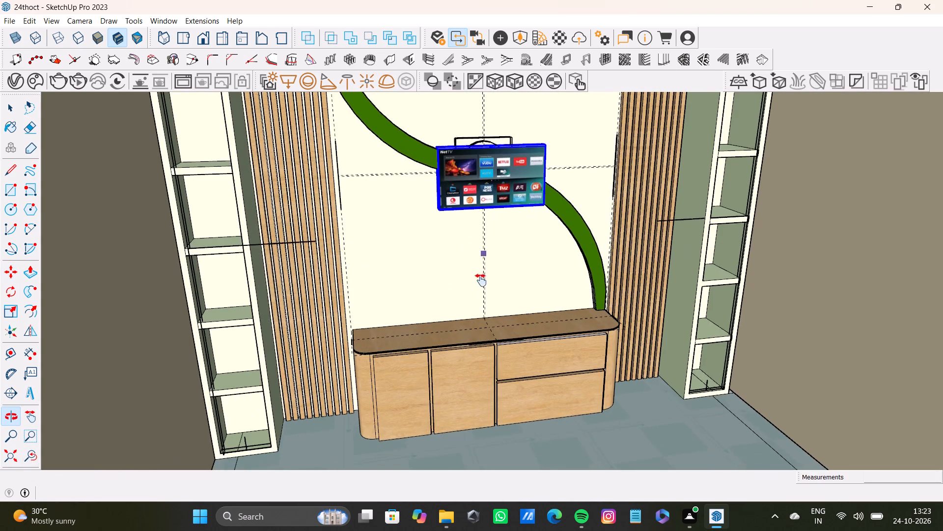
middle_drag(481, 280, 482, 290)
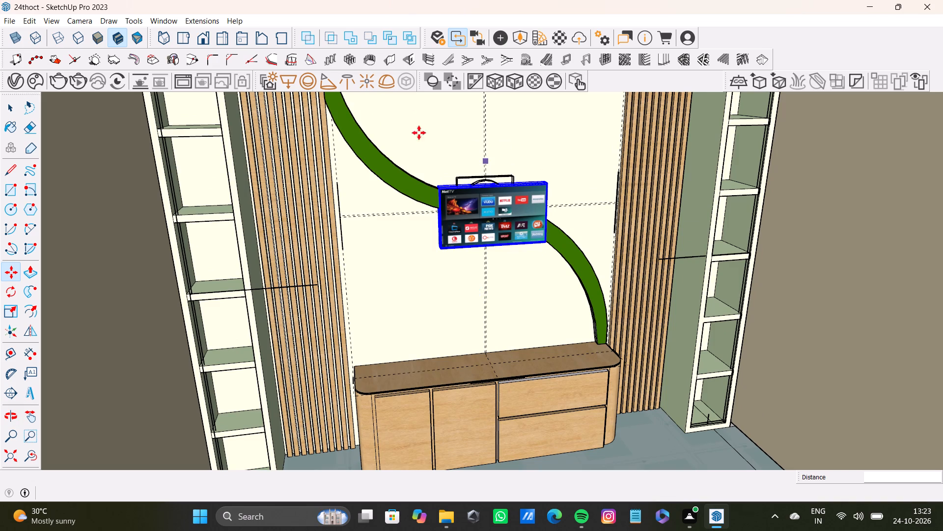
scroll(434, 242, up, 13)
middle_drag(508, 186, 549, 138)
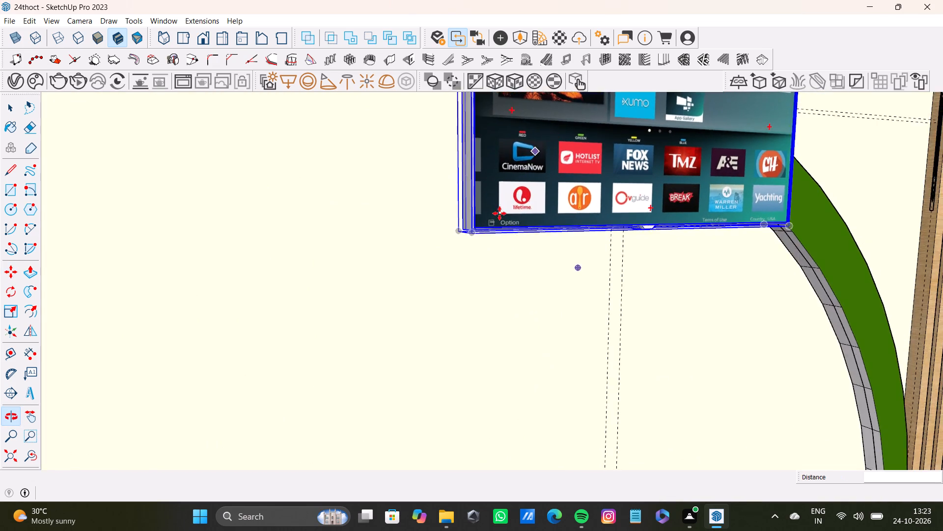
scroll(498, 215, up, 4)
shift+middle_drag(498, 215, 605, 224)
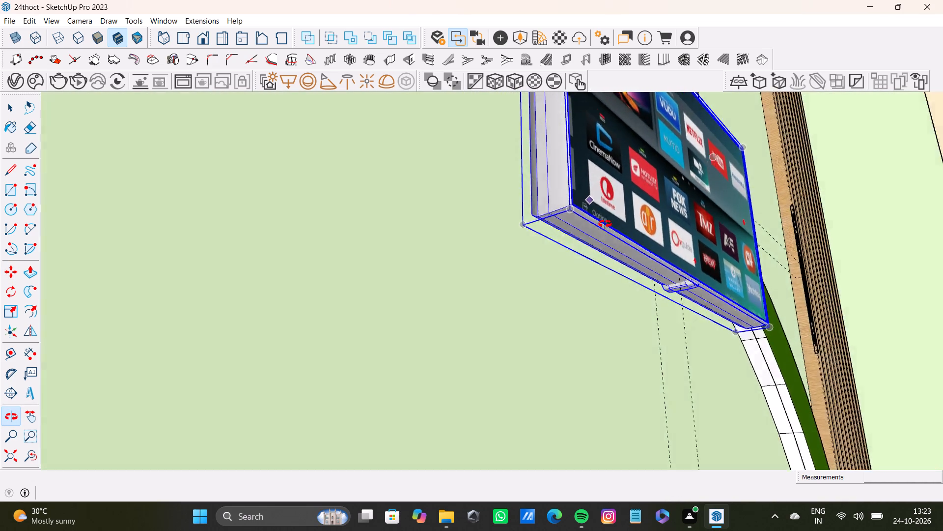
shift+middle_drag(605, 224, 579, 246)
scroll(556, 219, down, 4)
shift+middle_drag(568, 178, 524, 303)
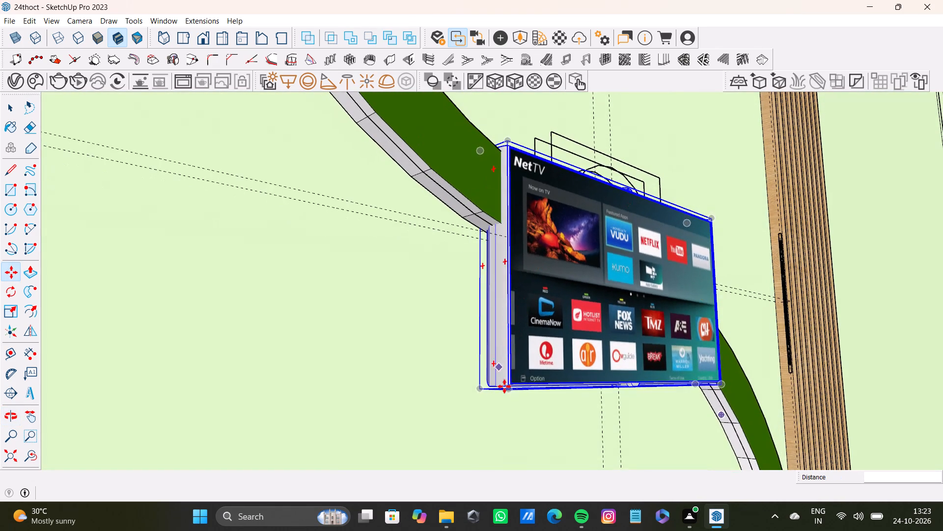
click(511, 390)
click(532, 385)
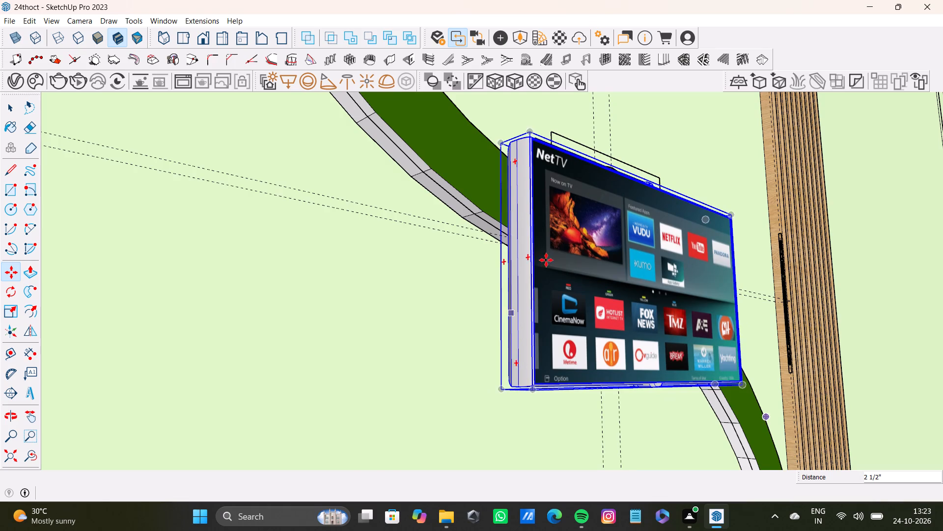
Enlarge the TV uniformly from its upper back corner, and again from its opposite lower corner by about 1.2.
middle_drag(546, 260, 295, 285)
middle_drag(538, 198, 523, 269)
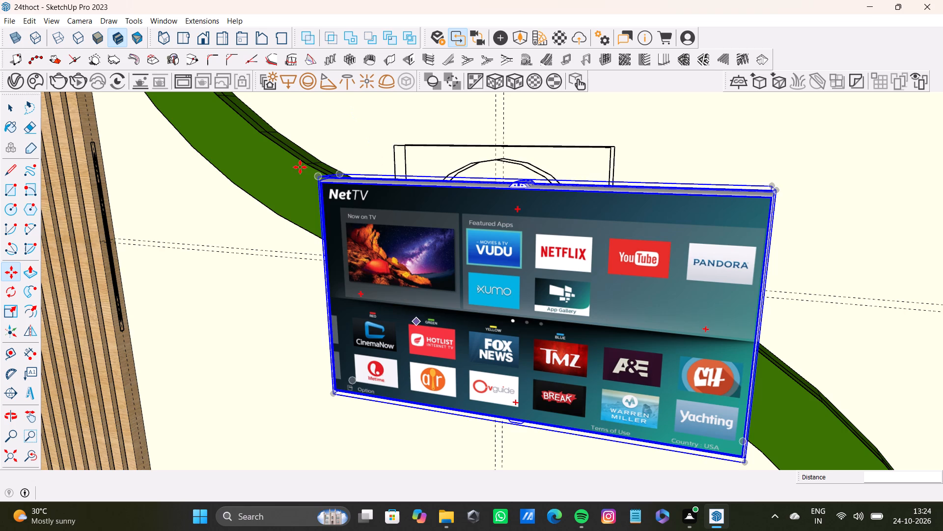
key(s)
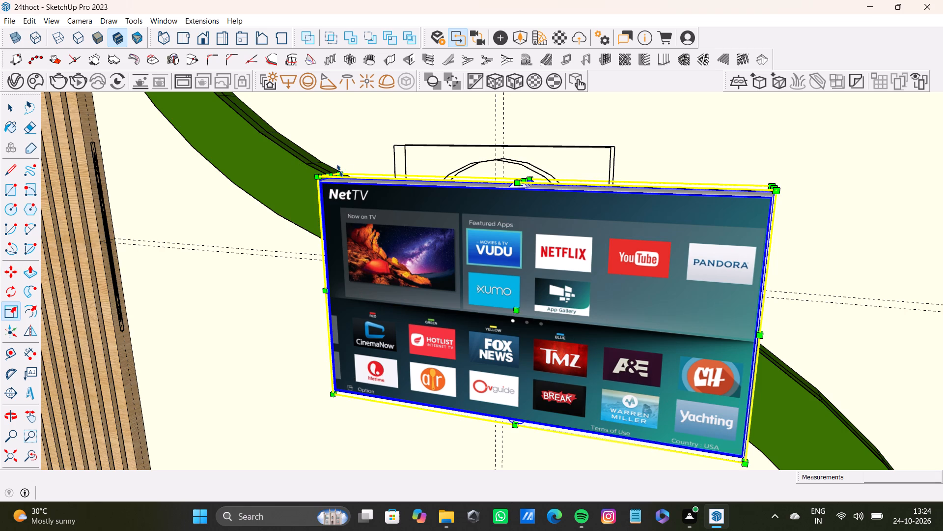
drag(340, 172, 276, 72)
scroll(457, 251, down, 14)
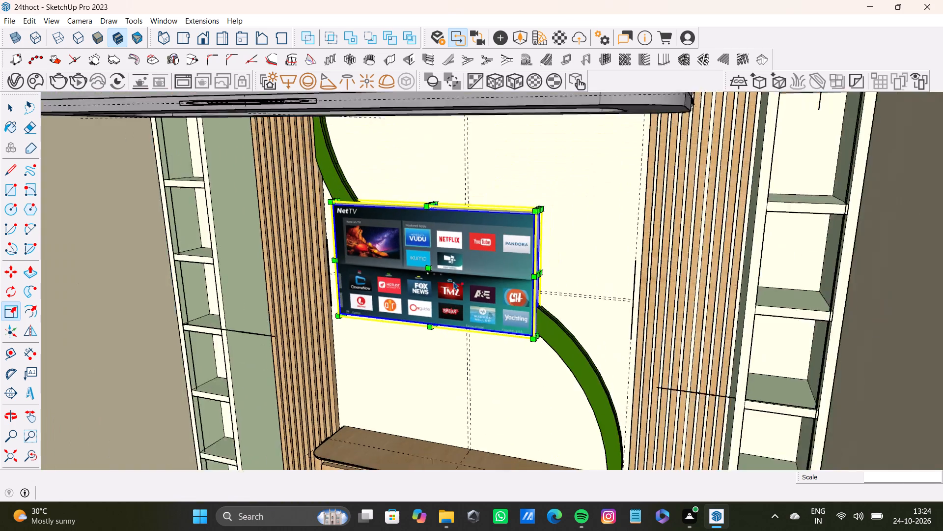
scroll(453, 281, down, 2)
middle_drag(472, 300, 511, 194)
scroll(471, 349, up, 6)
scroll(537, 304, up, 3)
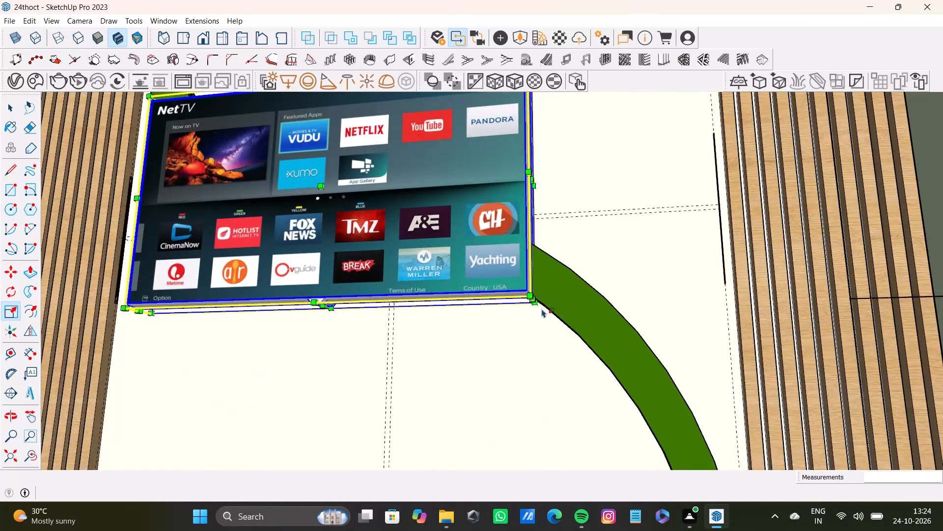
scroll(542, 309, up, 2)
drag(537, 302, 662, 345)
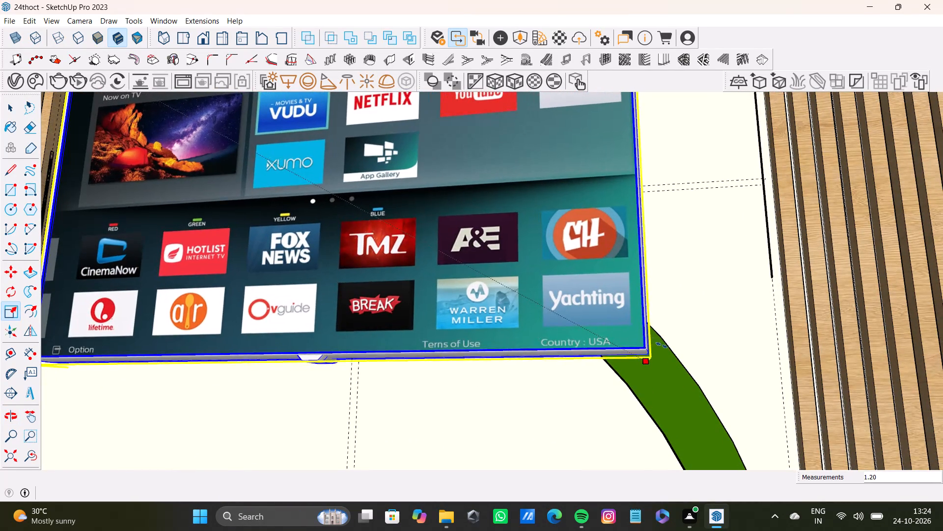
drag(662, 345, 679, 355)
scroll(592, 360, down, 20)
scroll(592, 360, down, 1)
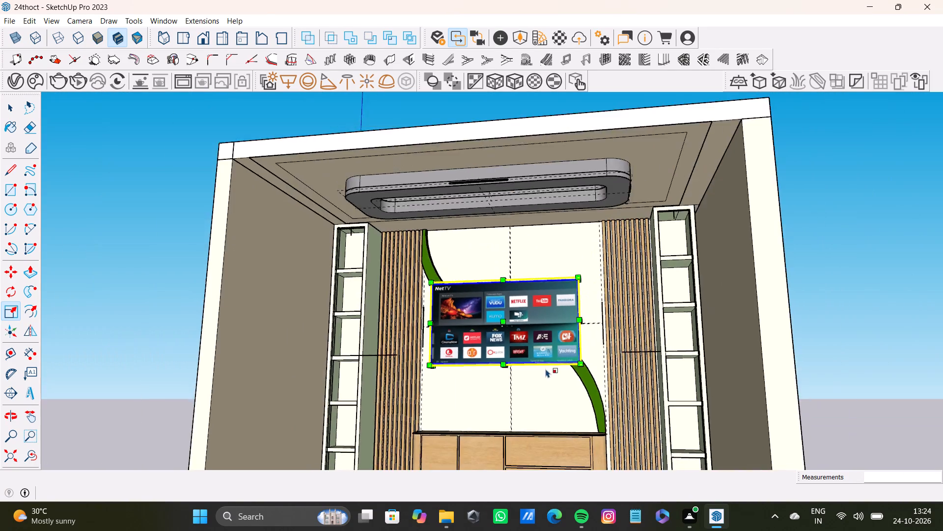
middle_drag(546, 369, 574, 333)
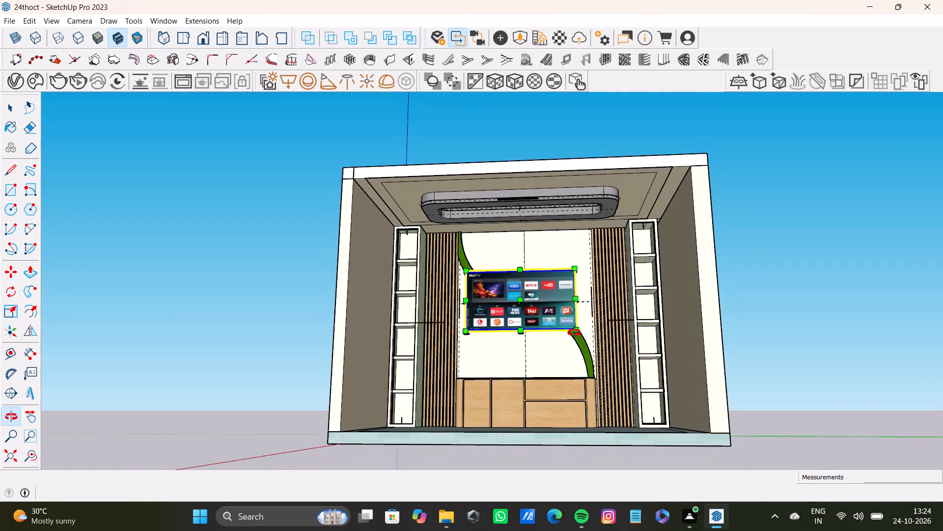
middle_drag(574, 333, 573, 333)
scroll(414, 303, up, 7)
shift+middle_drag(421, 281, 366, 301)
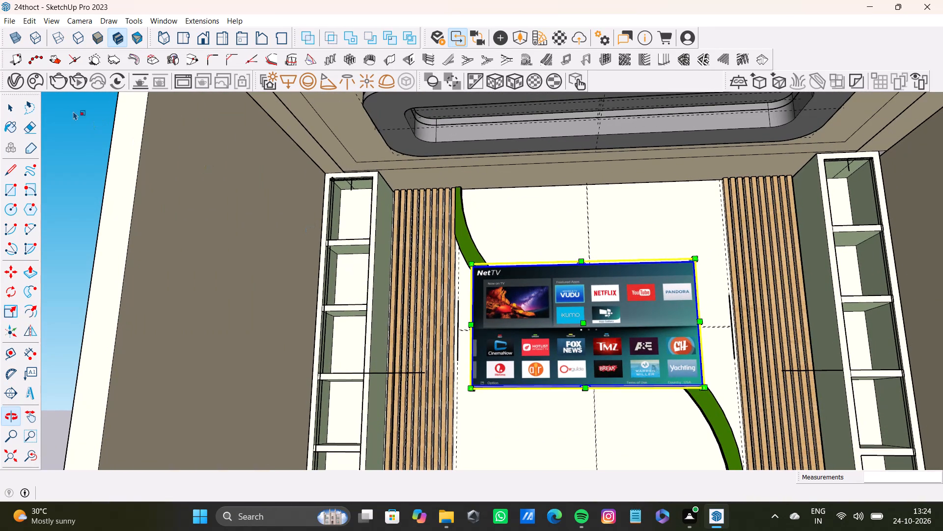
key(space)
Open the Chaos Cosmos browser and filter the downloaded 3D models to the Vegetation category.
click(34, 80)
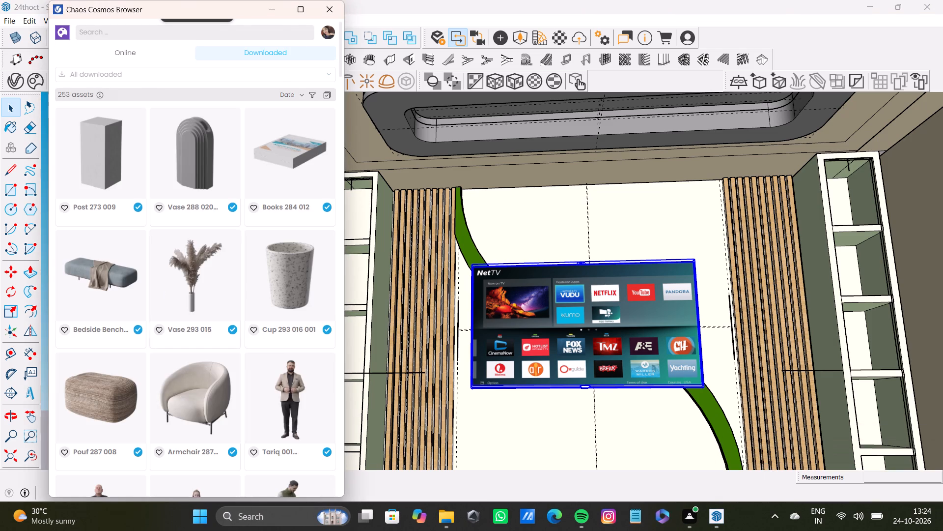
click(123, 54)
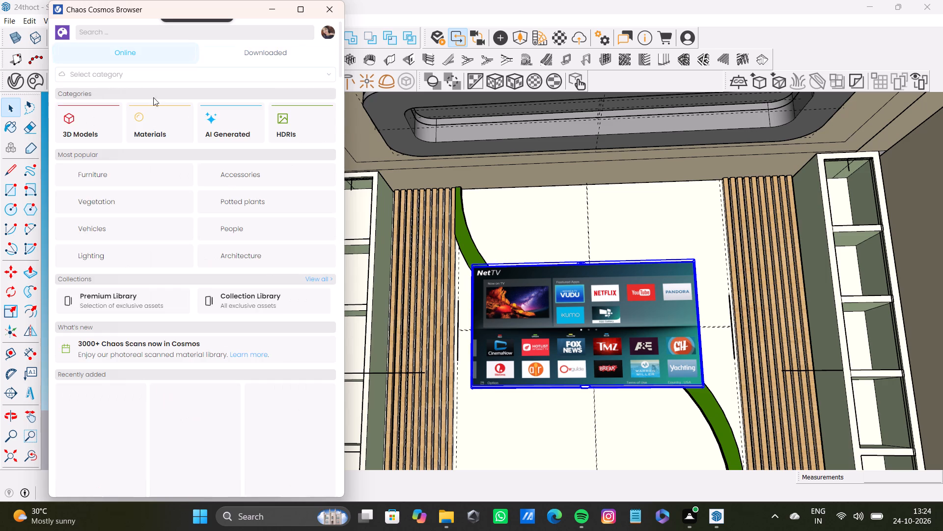
click(259, 52)
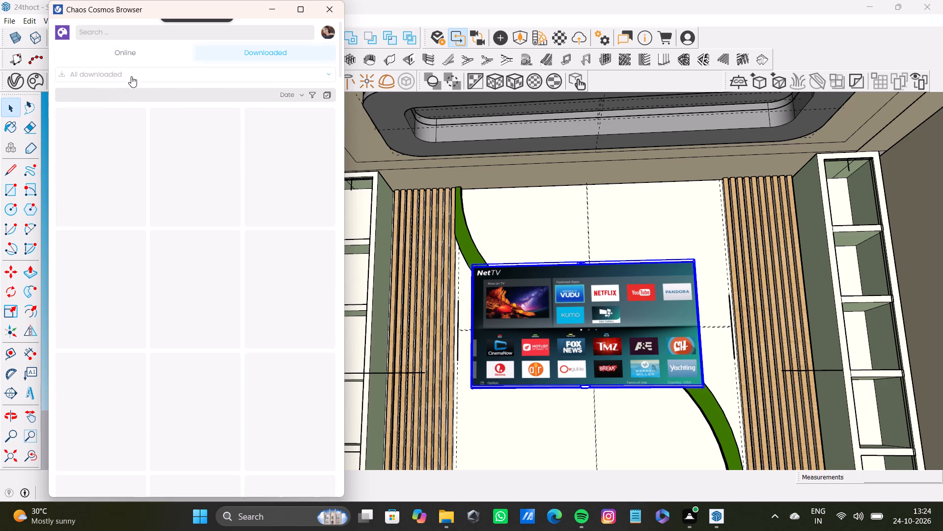
click(131, 74)
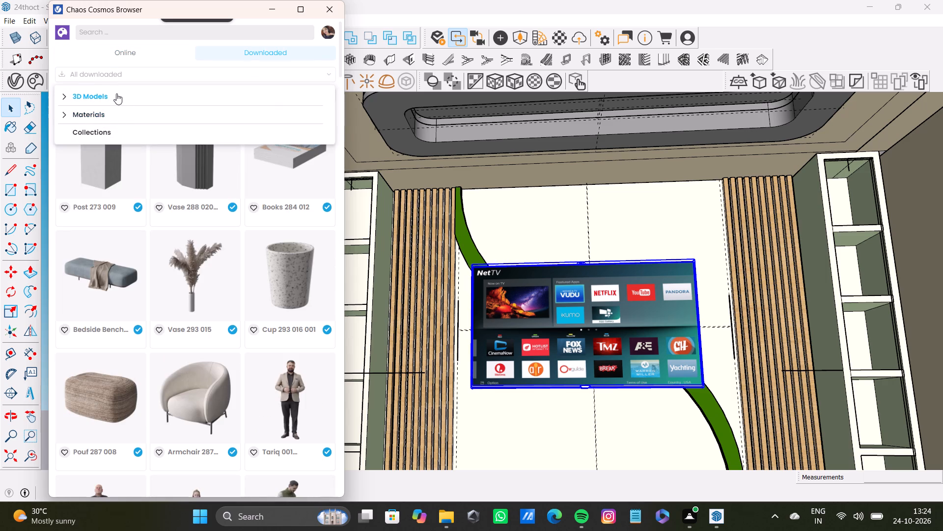
click(116, 93)
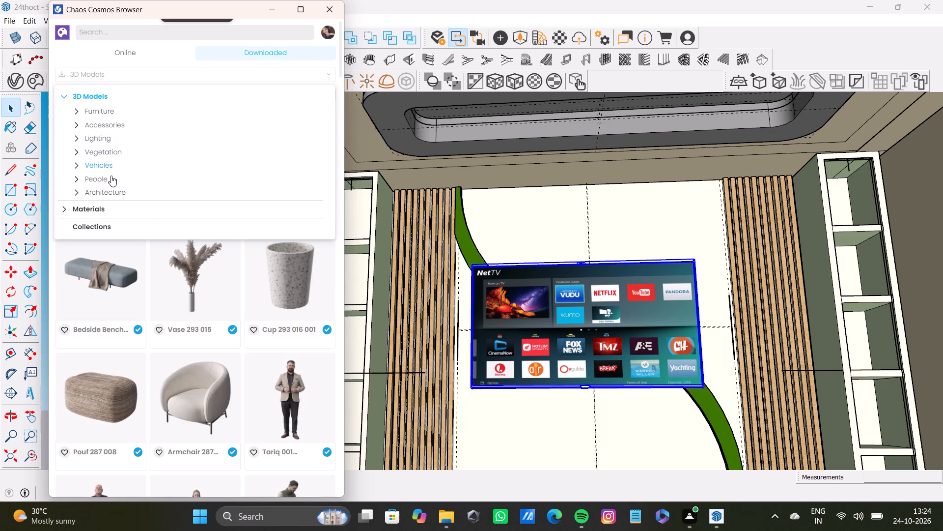
click(114, 148)
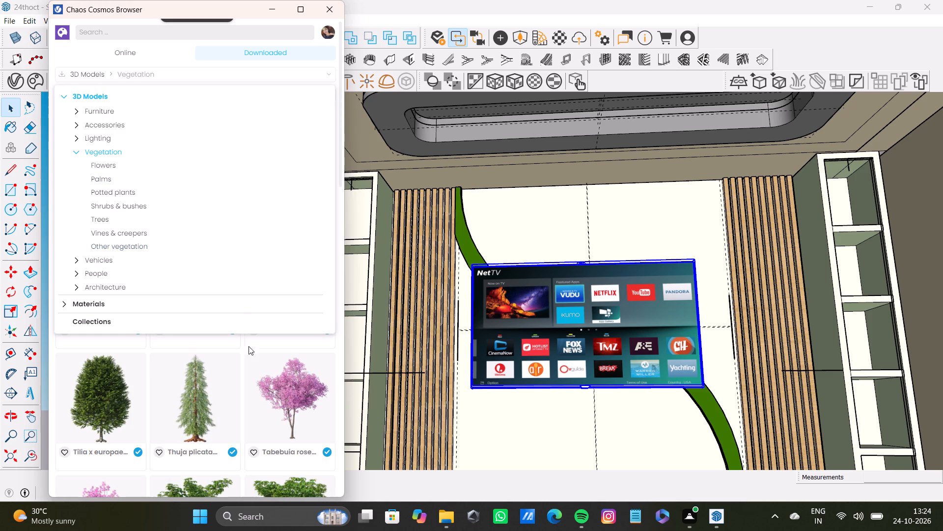
click(251, 360)
Look through the downloaded vegetation assets for a potted plant that suits the feature wall.
scroll(166, 242, down, 12)
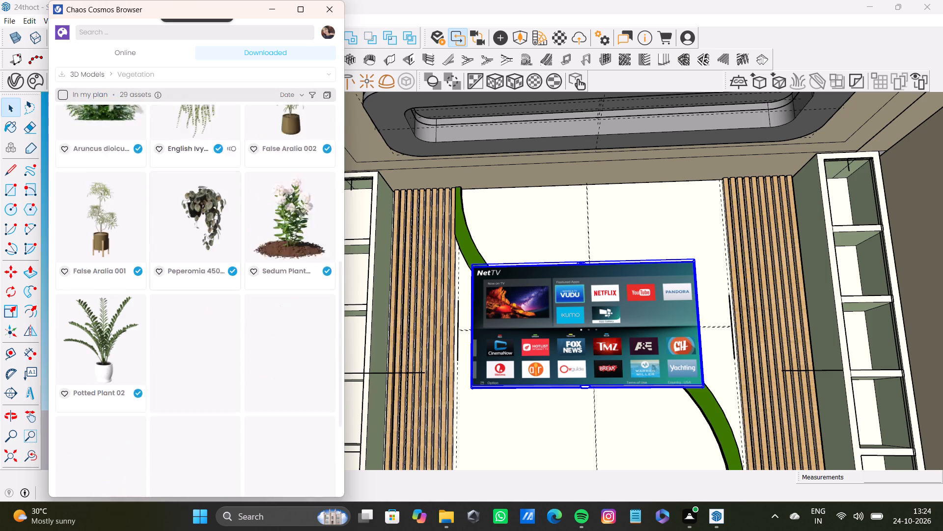
scroll(165, 246, down, 4)
scroll(165, 246, up, 3)
scroll(238, 278, down, 3)
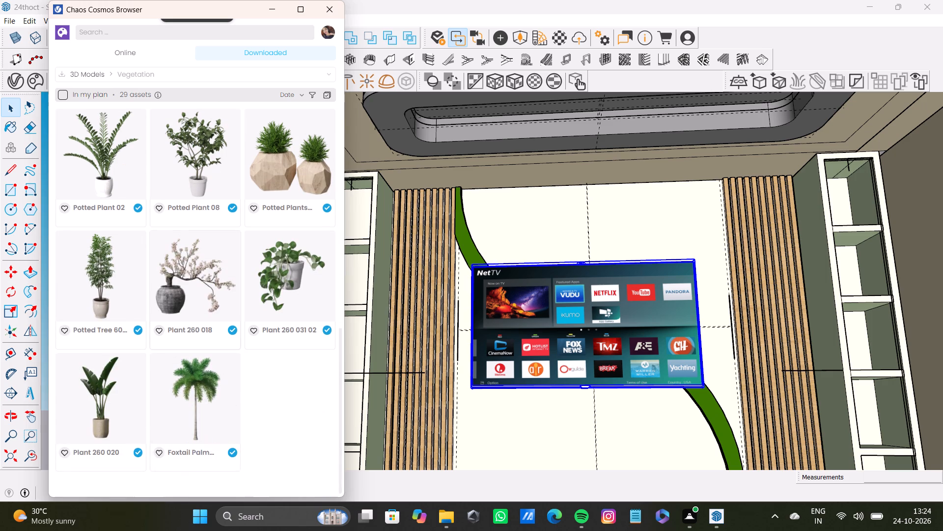
scroll(140, 287, down, 2)
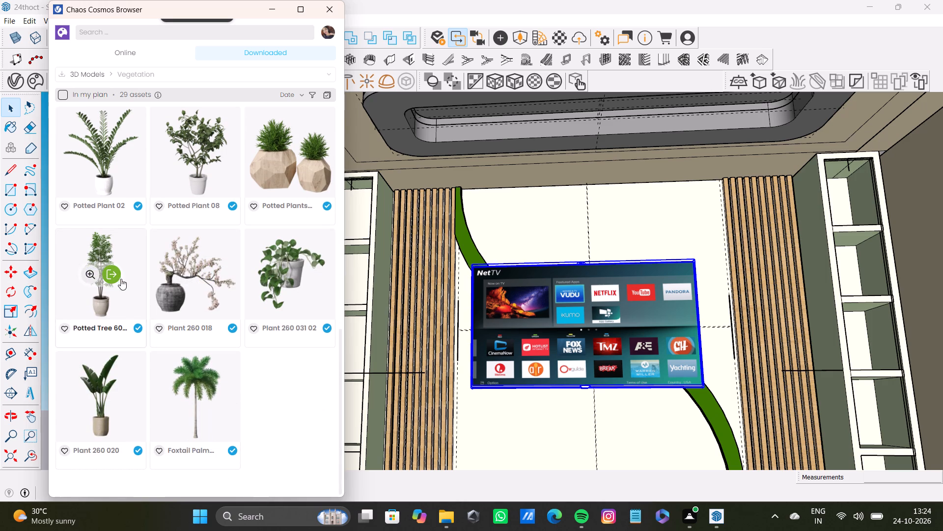
scroll(176, 274, down, 11)
scroll(175, 310, up, 16)
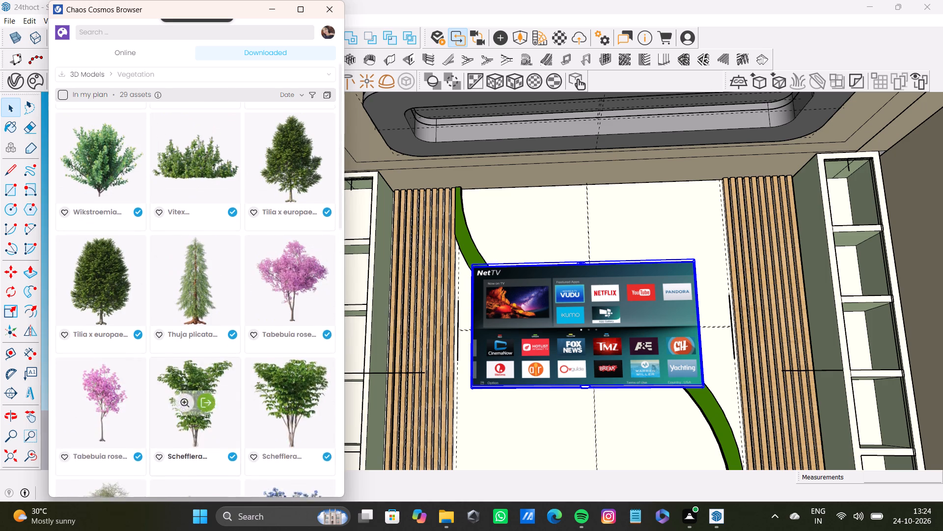
scroll(175, 311, up, 8)
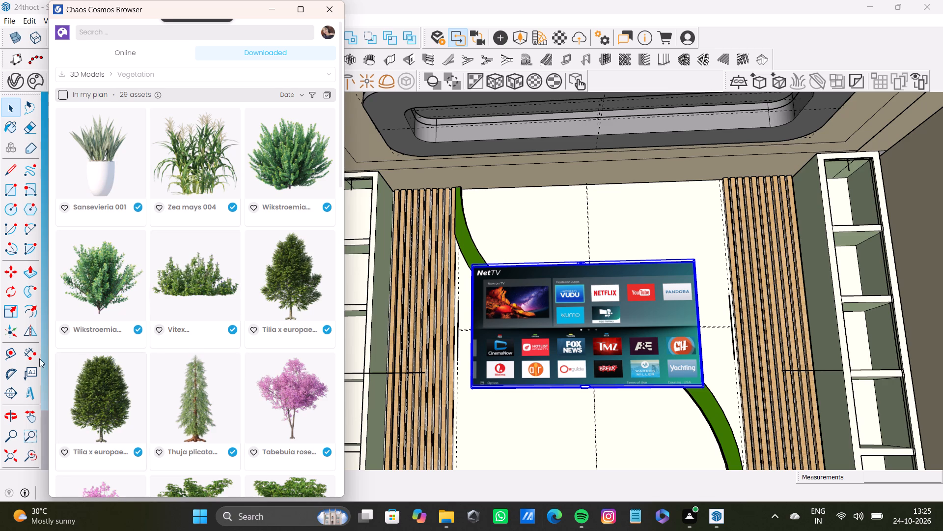
scroll(83, 345, down, 9)
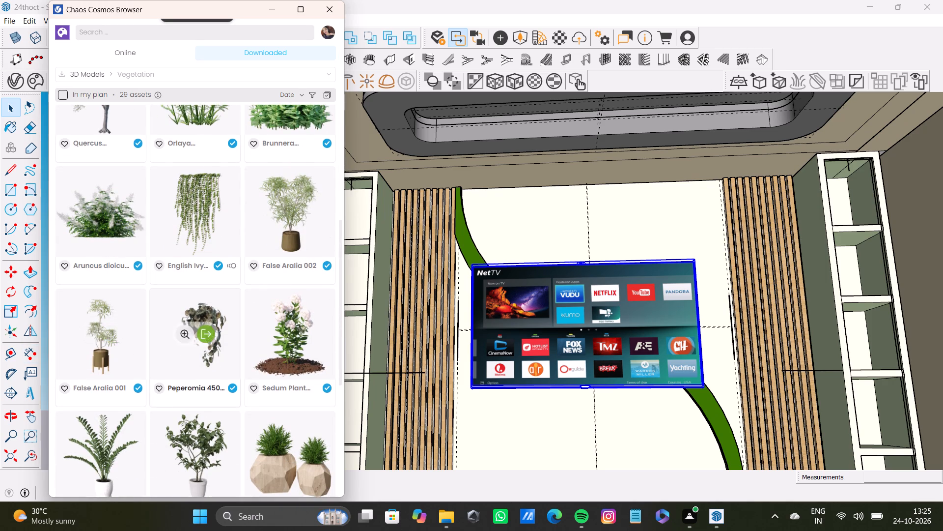
scroll(96, 378, down, 4)
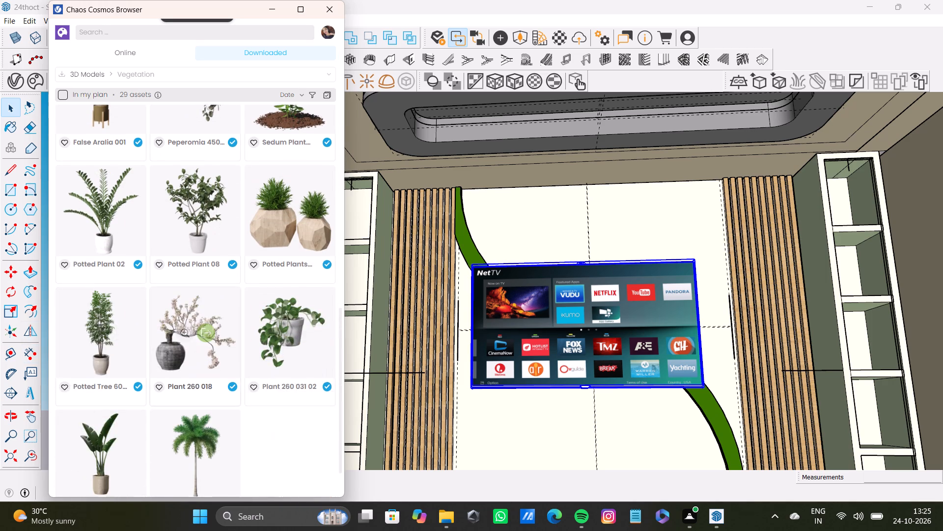
scroll(227, 345, up, 6)
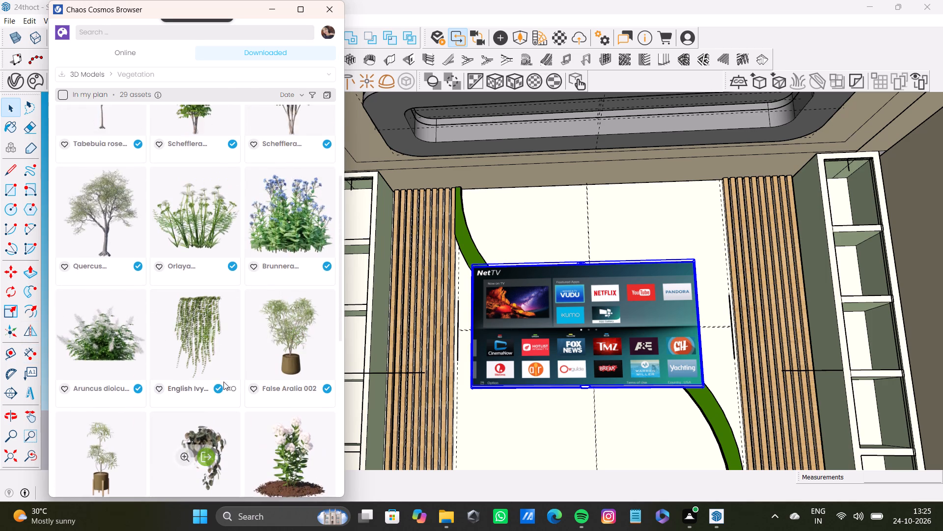
scroll(223, 382, up, 3)
scroll(223, 382, down, 10)
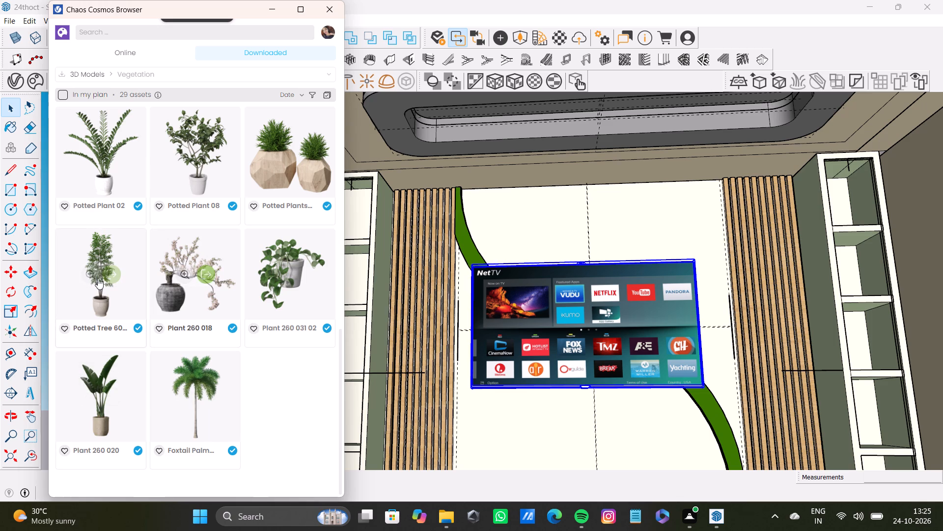
Import Potted Tree 60-30 and place it on the floor left of the console, in front of the slatted panel.
click(110, 272)
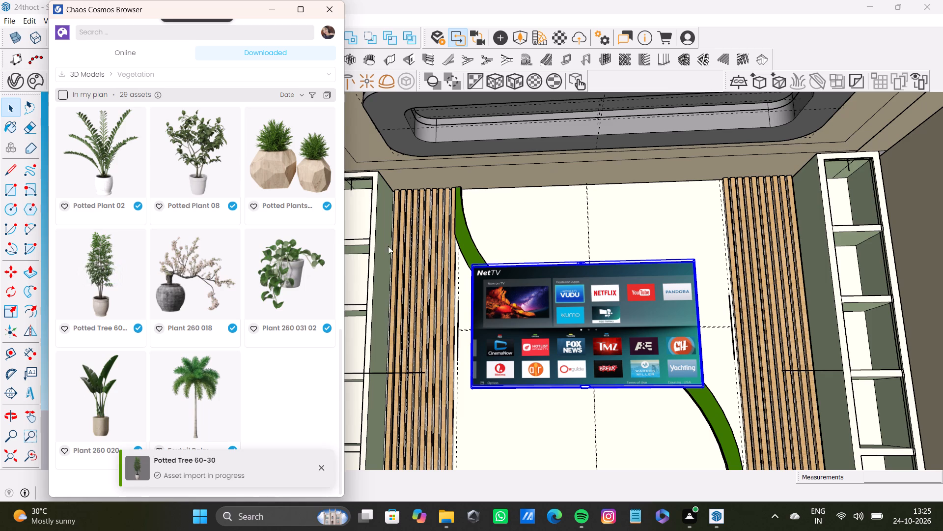
middle_drag(432, 384, 413, 529)
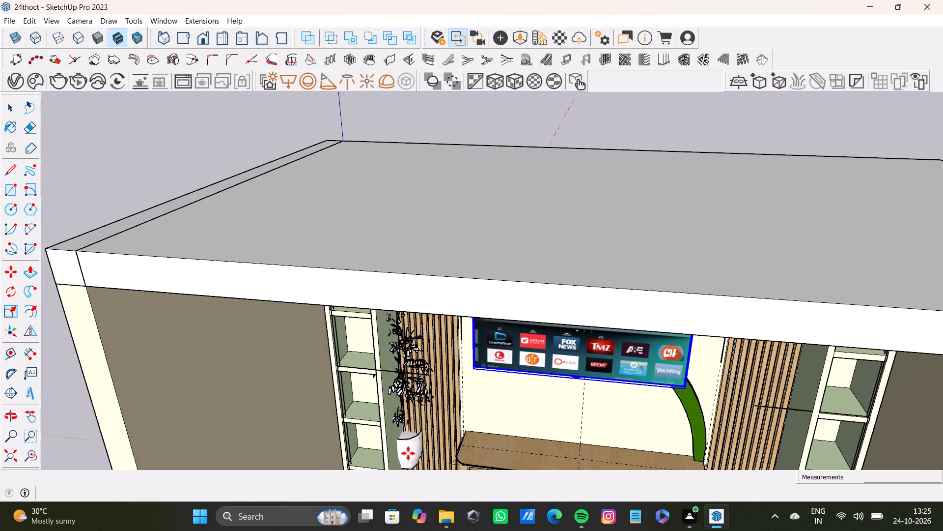
scroll(425, 436, up, 4)
scroll(478, 412, down, 7)
shift+middle_drag(453, 456, 449, 315)
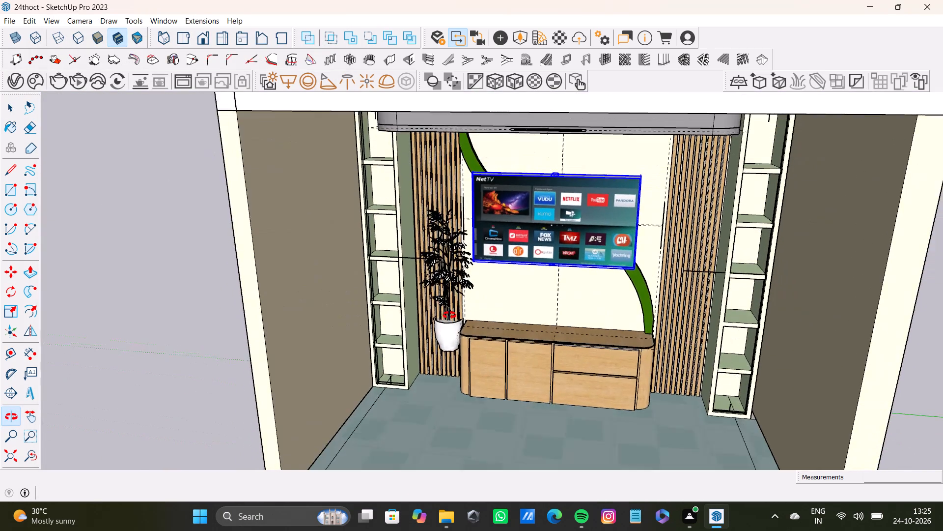
shift+middle_drag(449, 315, 449, 315)
scroll(443, 323, up, 6)
click(425, 436)
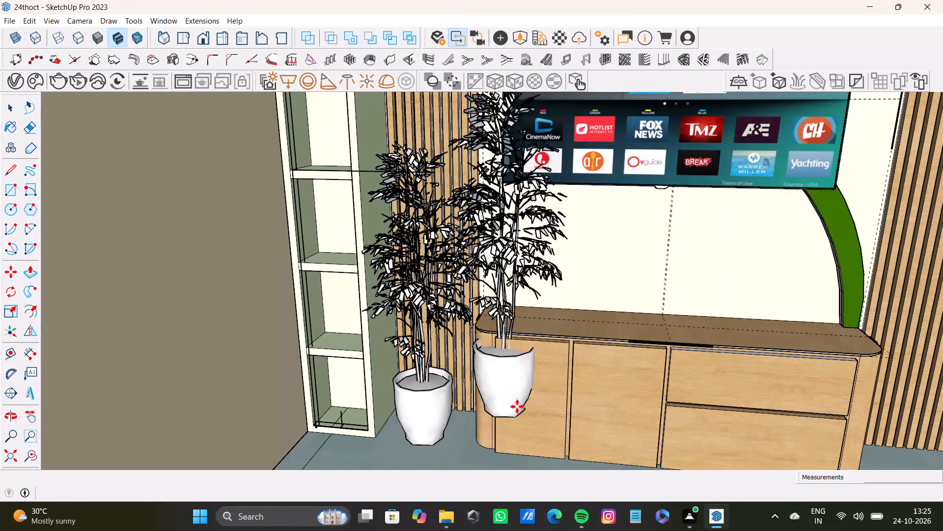
Place a second Potted Tree 60-30 on the floor right of the console, in front of the other slatted panel.
scroll(732, 421, down, 3)
shift+middle_drag(739, 413, 555, 374)
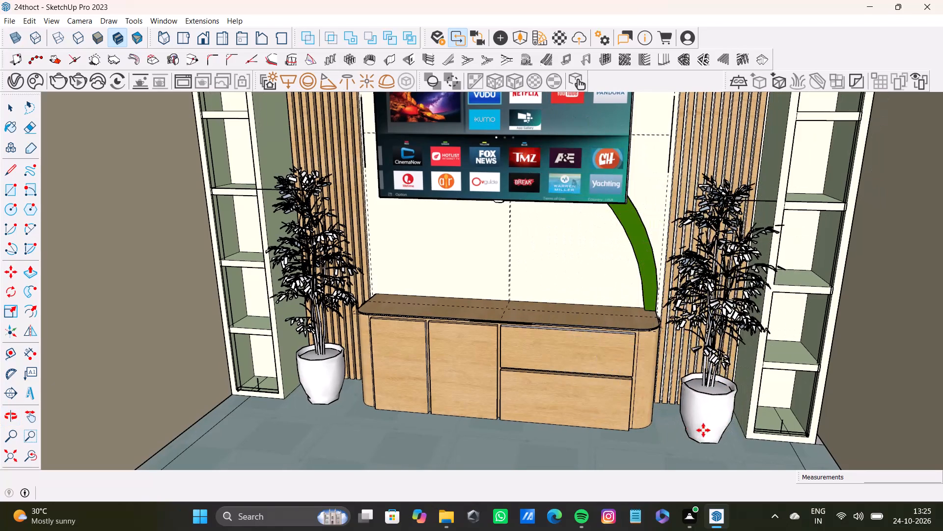
click(701, 422)
key(space)
scroll(573, 401, down, 4)
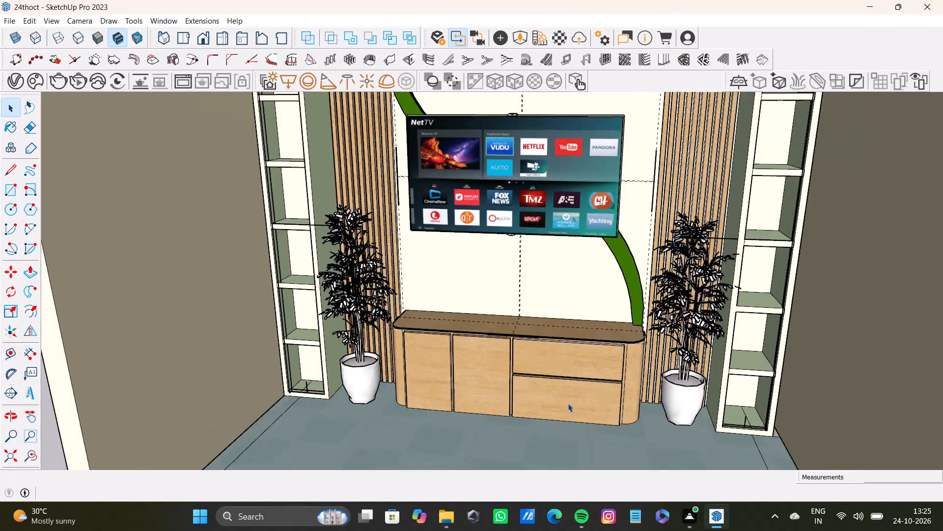
Move the left potted tree slightly back toward the slatted panel, between the shelf unit and the console.
middle_drag(555, 408, 594, 361)
scroll(332, 360, up, 5)
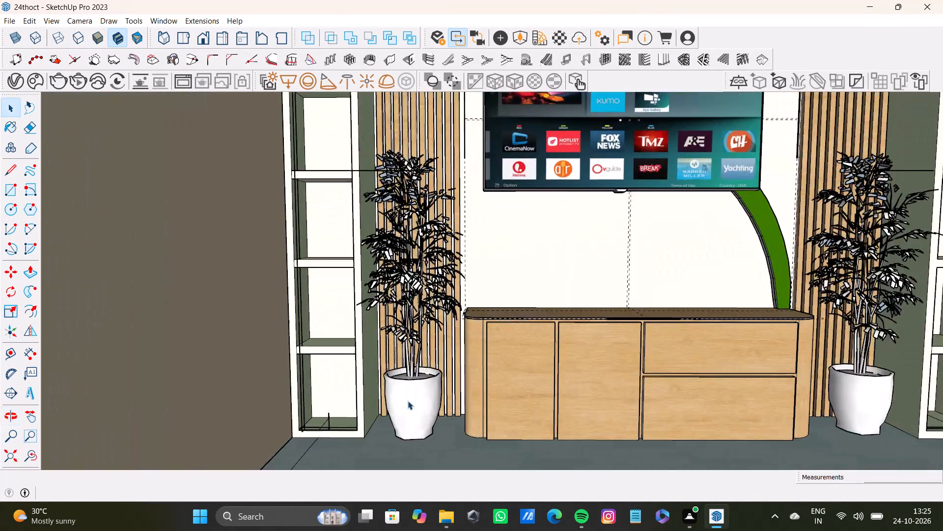
scroll(408, 401, up, 5)
middle_drag(413, 389, 364, 399)
click(395, 384)
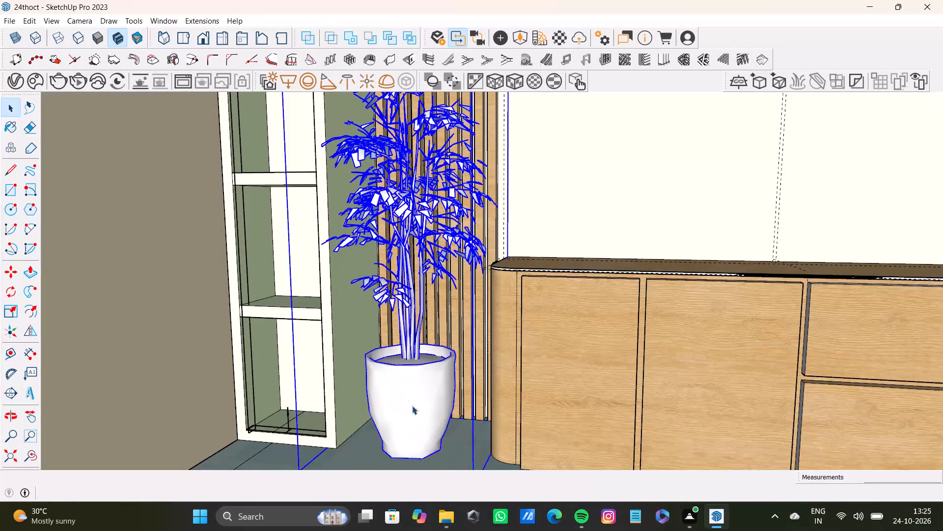
key(m)
drag(418, 409, 442, 394)
scroll(425, 415, down, 4)
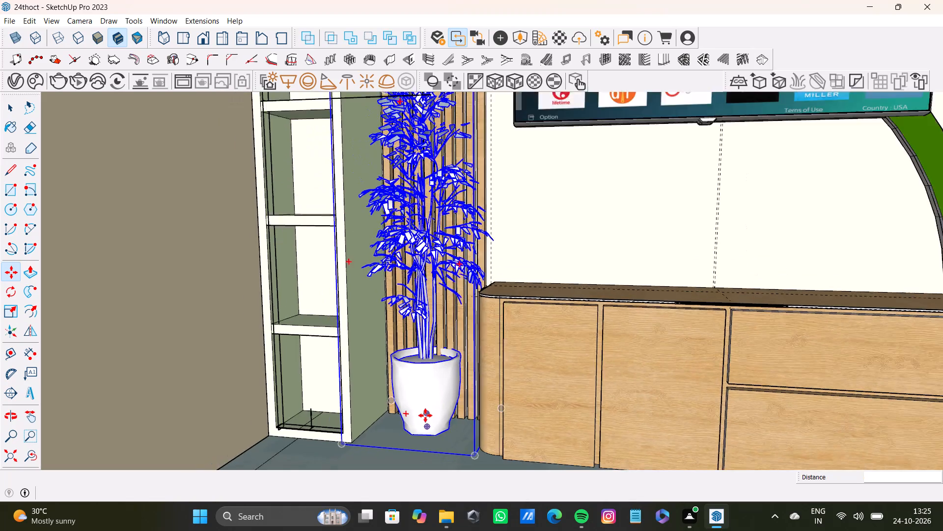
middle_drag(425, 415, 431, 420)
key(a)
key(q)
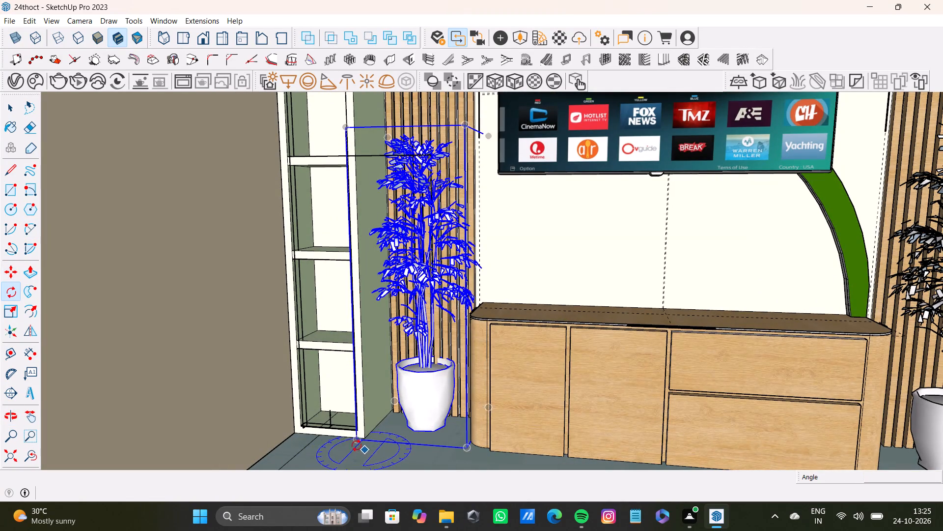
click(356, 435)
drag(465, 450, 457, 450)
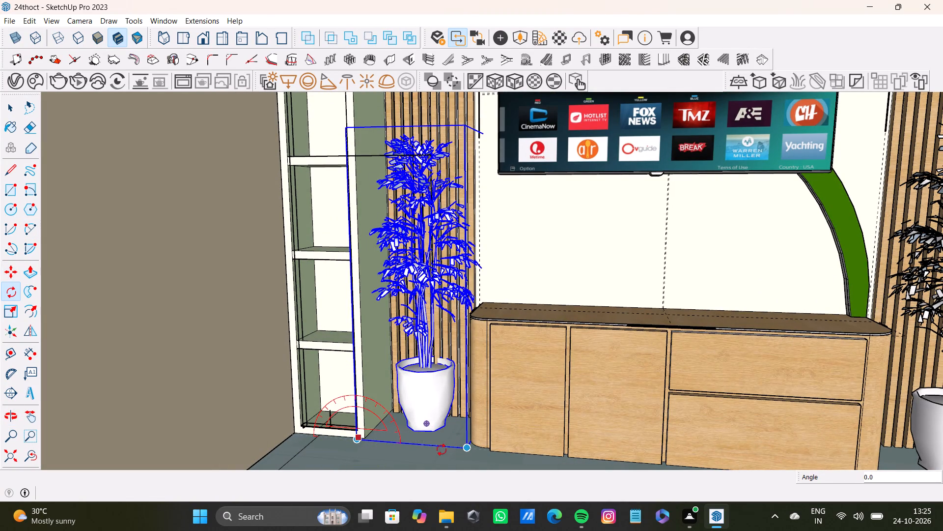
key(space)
Rotate the left potted tree about 7 degrees around the vertical axis at its front bounding-box corner.
key(q)
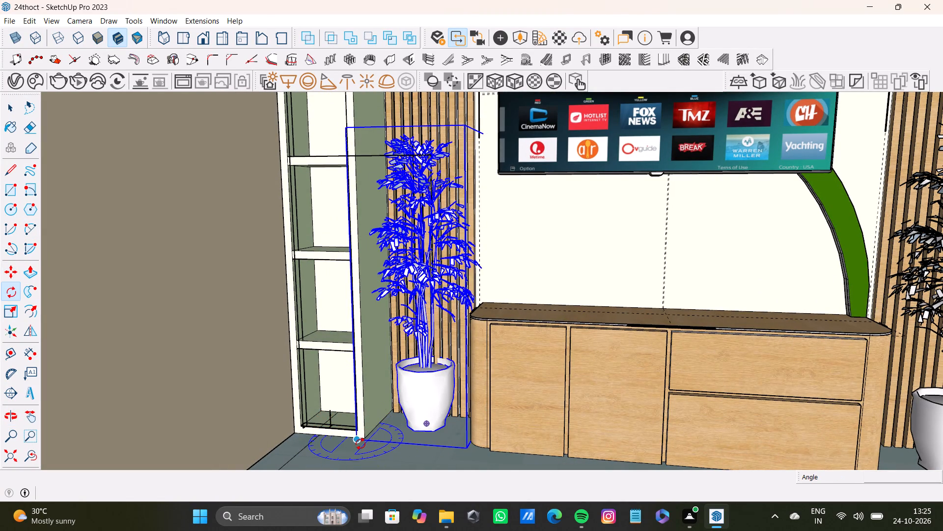
key(Up)
click(360, 437)
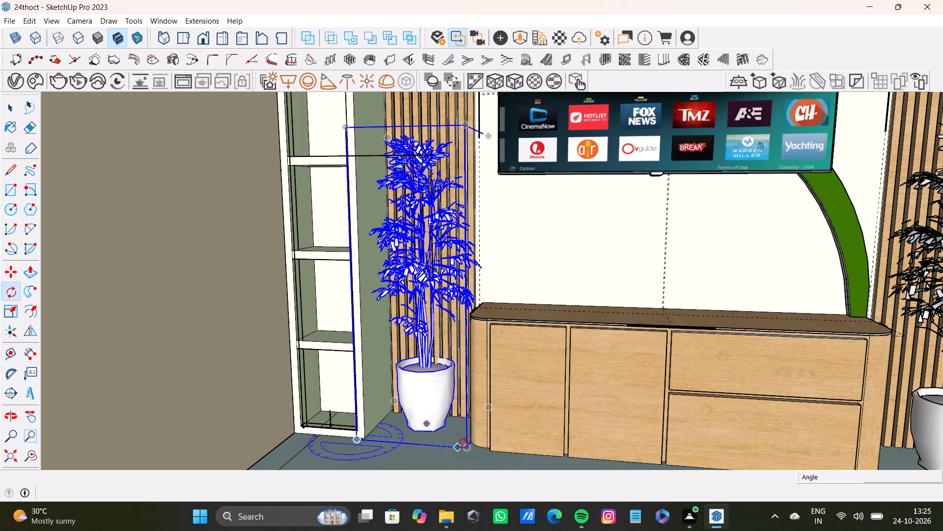
click(465, 448)
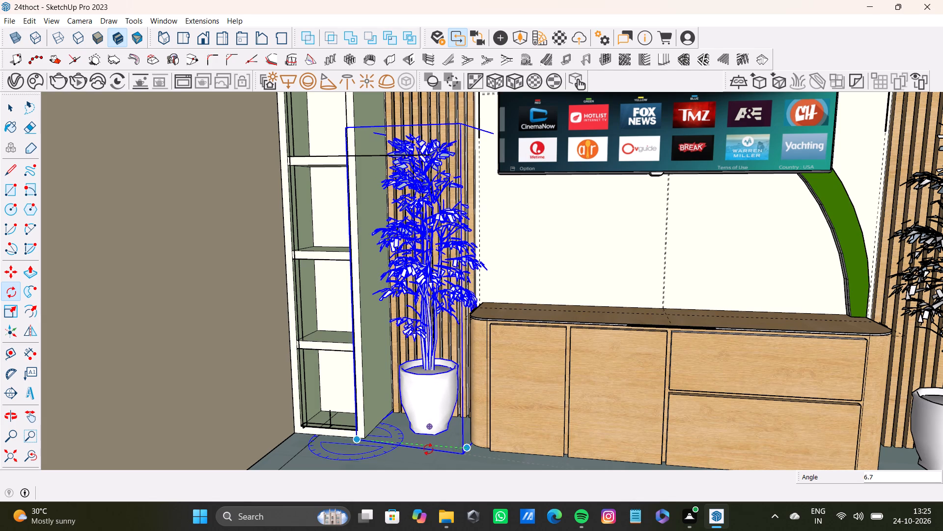
click(427, 449)
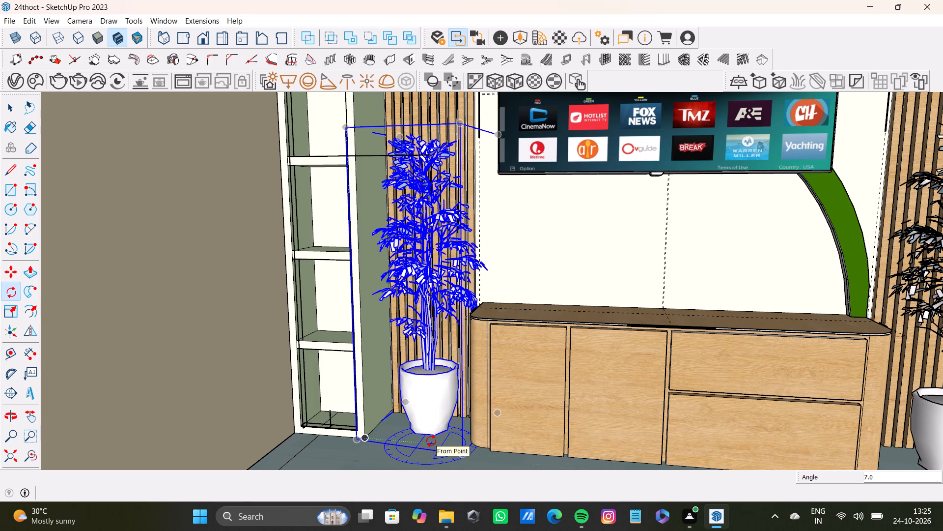
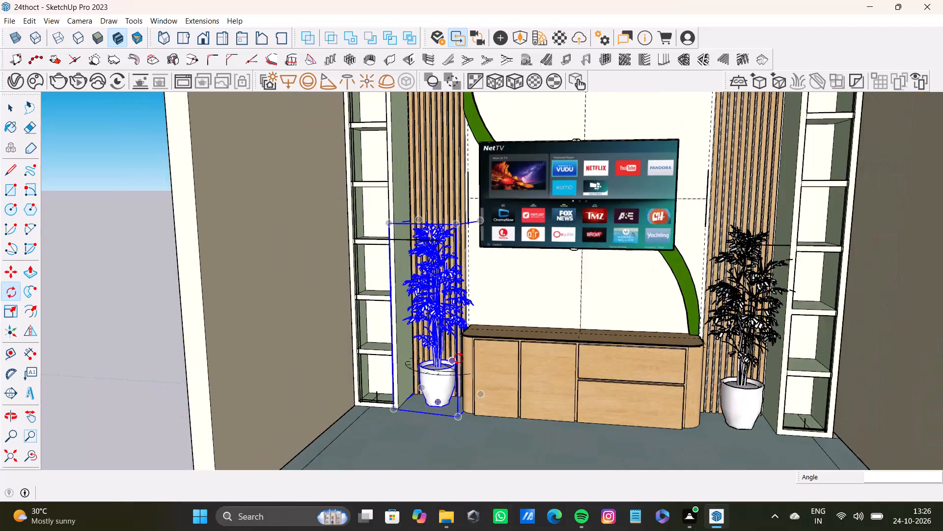
Move the right potted tree slightly back toward the slatted panel, between the console and the shelf unit.
shift+middle_drag(482, 378, 361, 338)
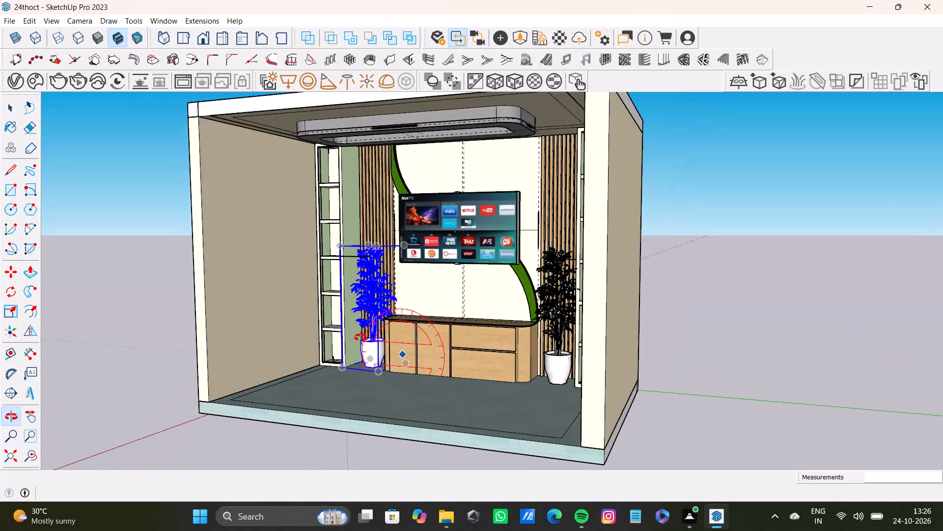
middle_click(361, 338)
scroll(602, 348, up, 9)
middle_drag(509, 383, 547, 394)
key(space)
click(581, 376)
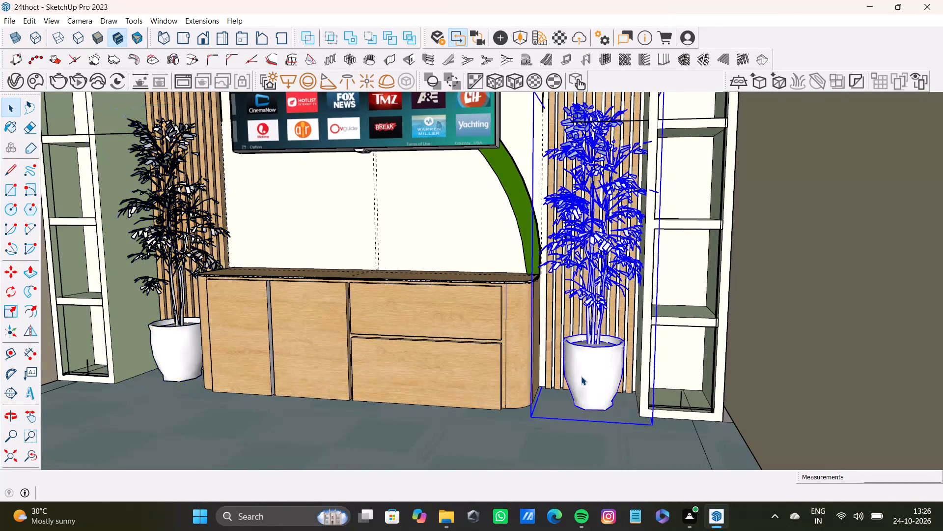
key(m)
scroll(583, 409, up, 7)
click(596, 413)
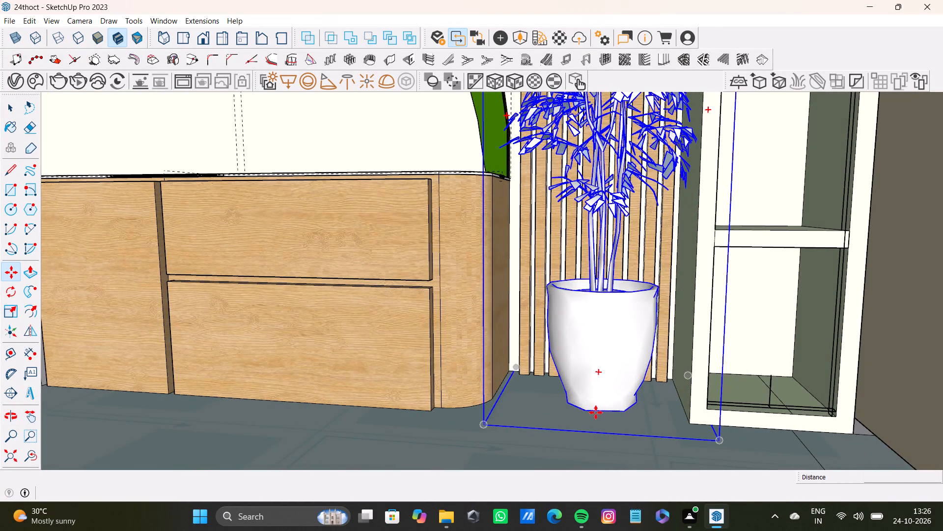
click(595, 404)
scroll(532, 388, down, 4)
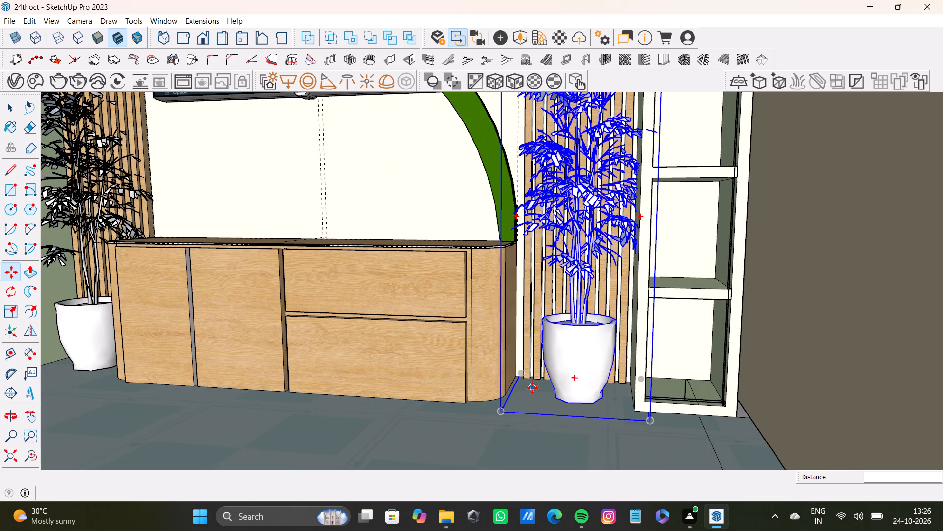
scroll(532, 388, down, 9)
middle_drag(532, 388, 564, 351)
key(space)
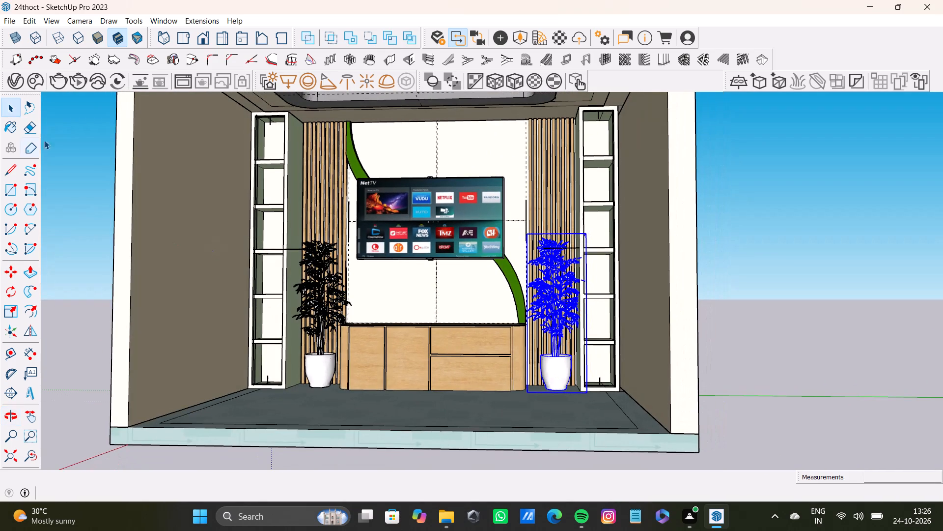
Look through the downloaded Vegetation models in Chaos Cosmos for another plant.
click(13, 80)
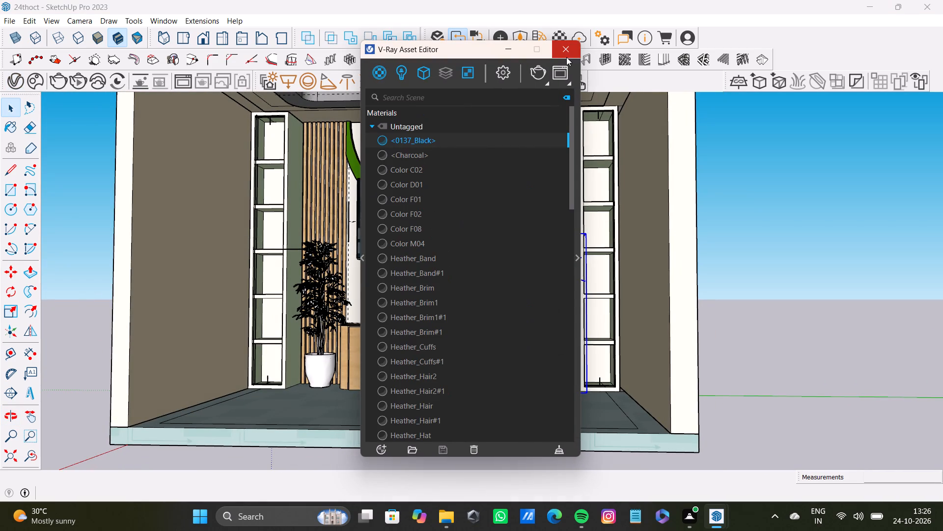
click(567, 57)
click(28, 76)
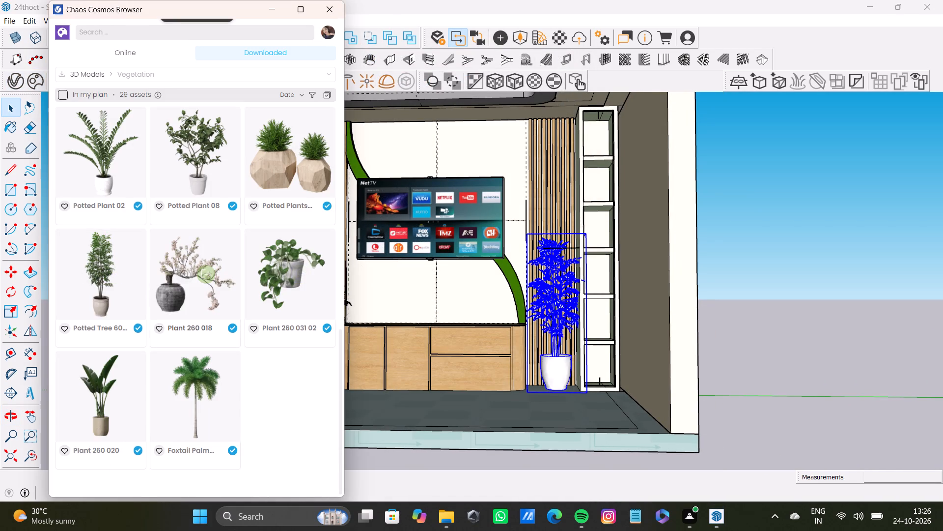
scroll(271, 270, up, 3)
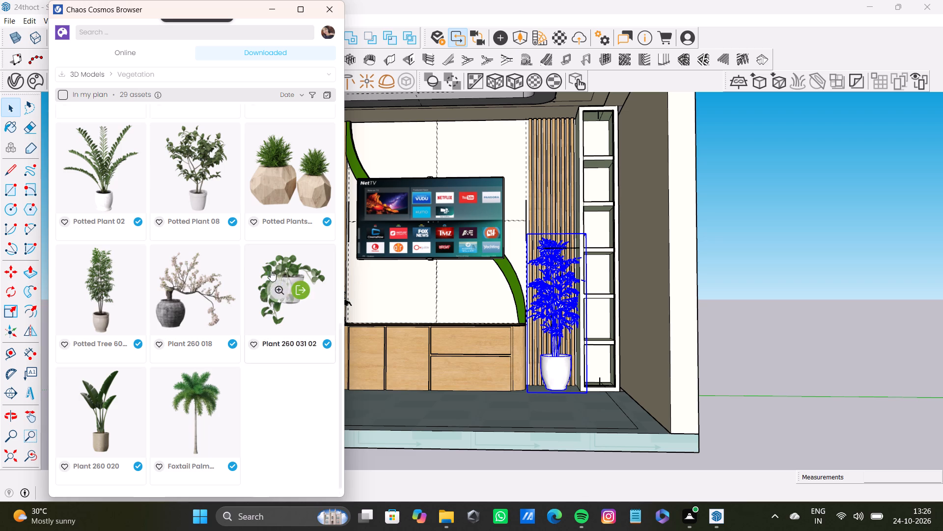
scroll(271, 270, up, 3)
scroll(202, 339, up, 1)
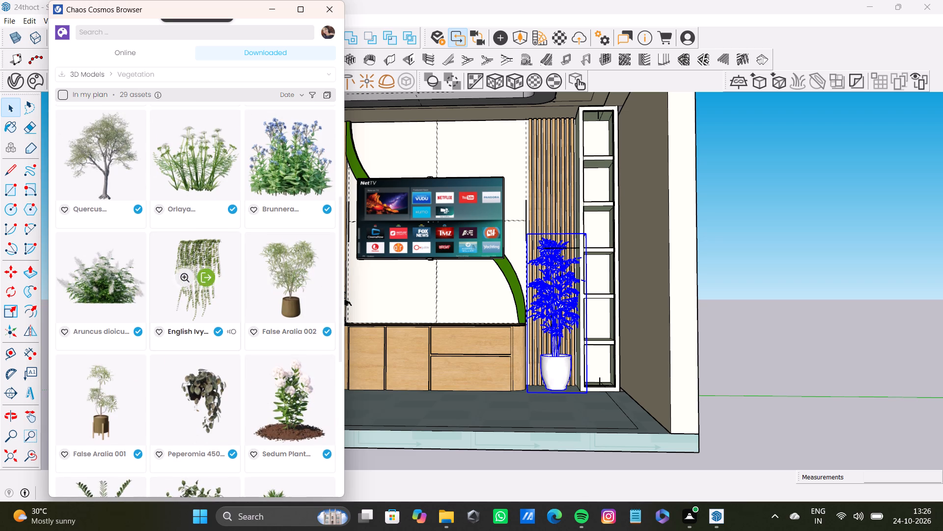
scroll(202, 339, up, 2)
scroll(215, 354, down, 2)
shift+middle_drag(222, 352, 229, 376)
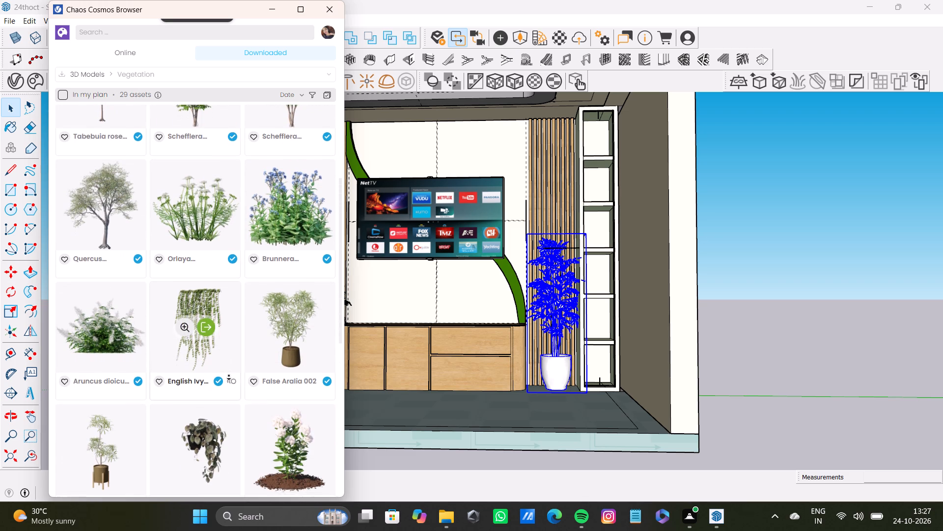
shift+middle_drag(229, 376, 229, 376)
scroll(231, 370, up, 12)
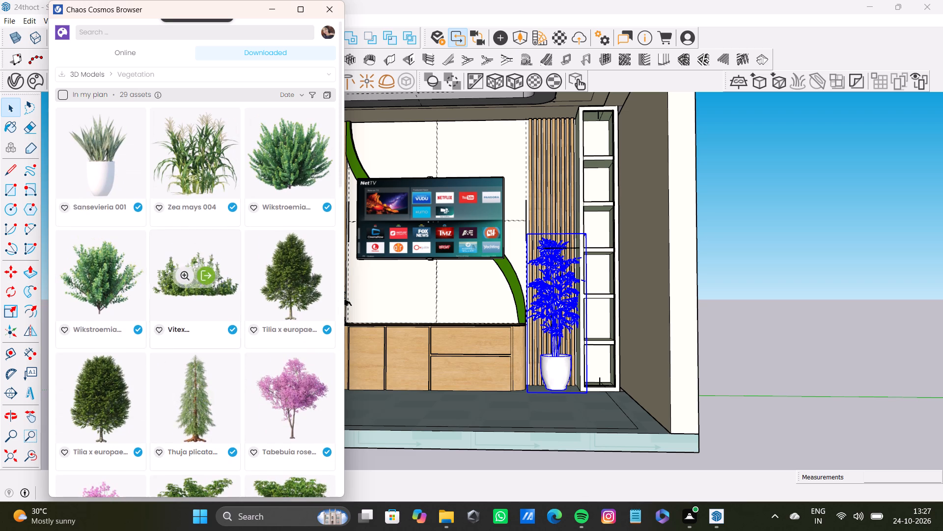
Show the online Potted plants category under 3D Models, Vegetation in the Cosmos library.
click(156, 79)
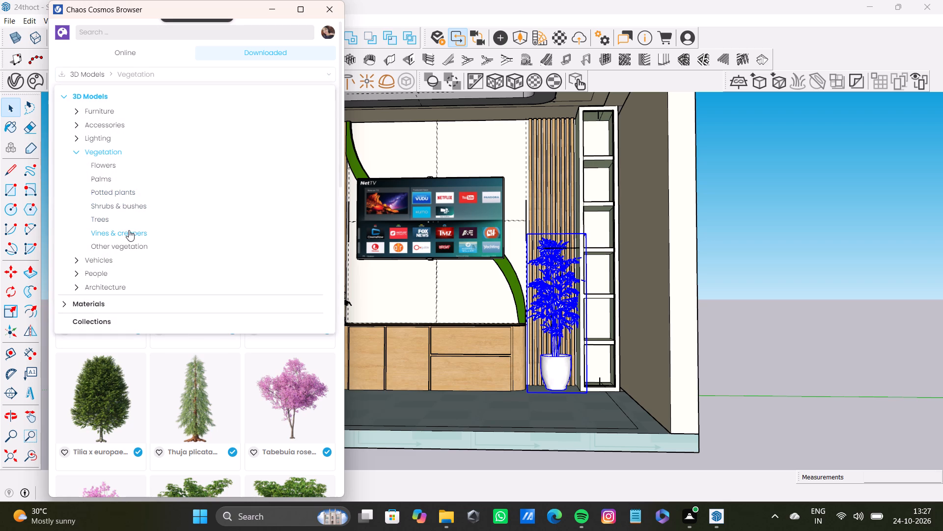
click(142, 50)
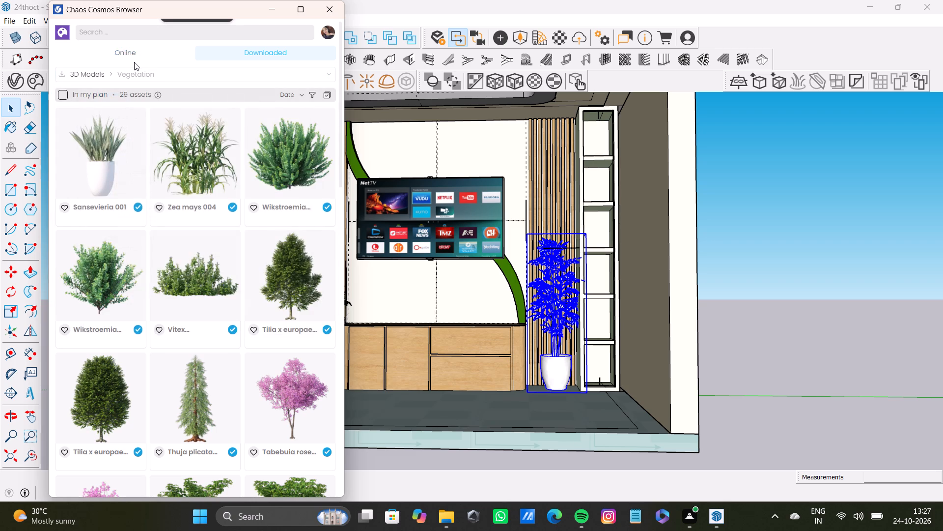
click(133, 55)
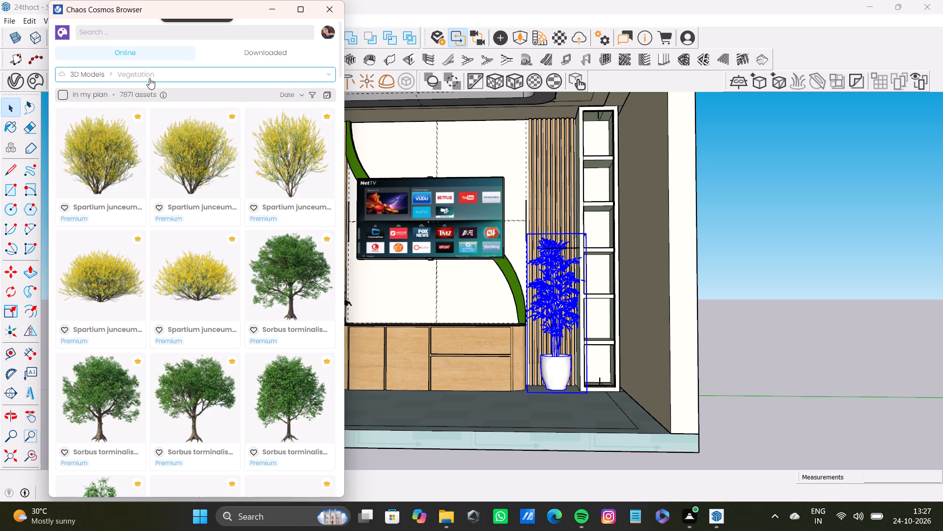
click(149, 78)
click(136, 262)
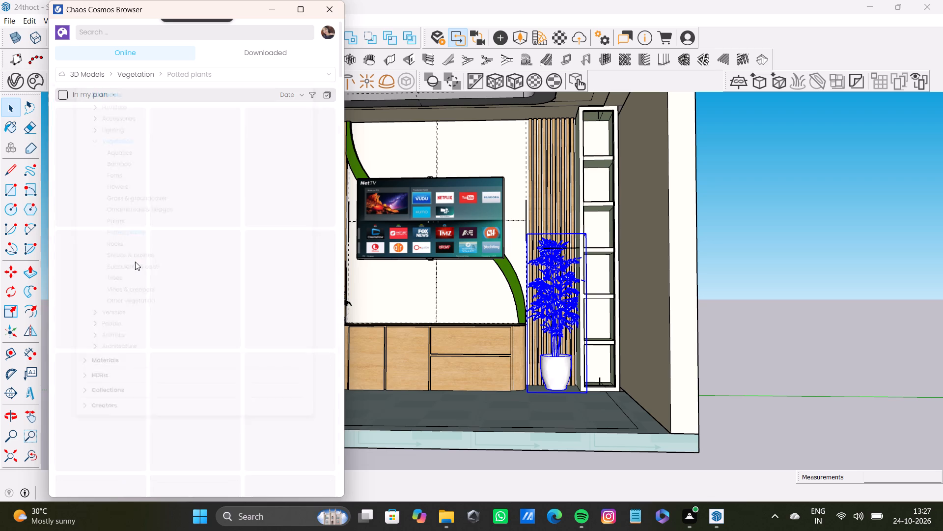
Examine the online potted plants for a full, non-premium plant that suits the feature wall.
scroll(135, 262, down, 3)
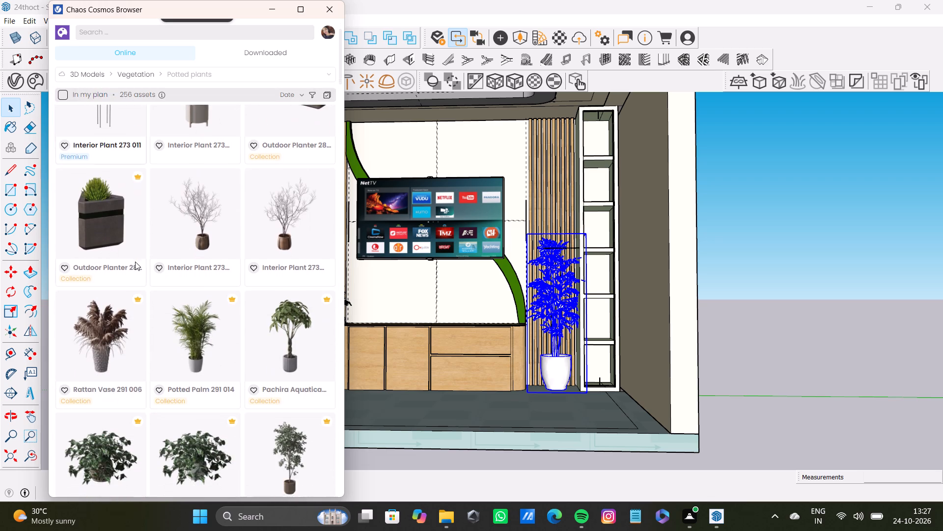
scroll(135, 262, down, 2)
scroll(228, 290, down, 3)
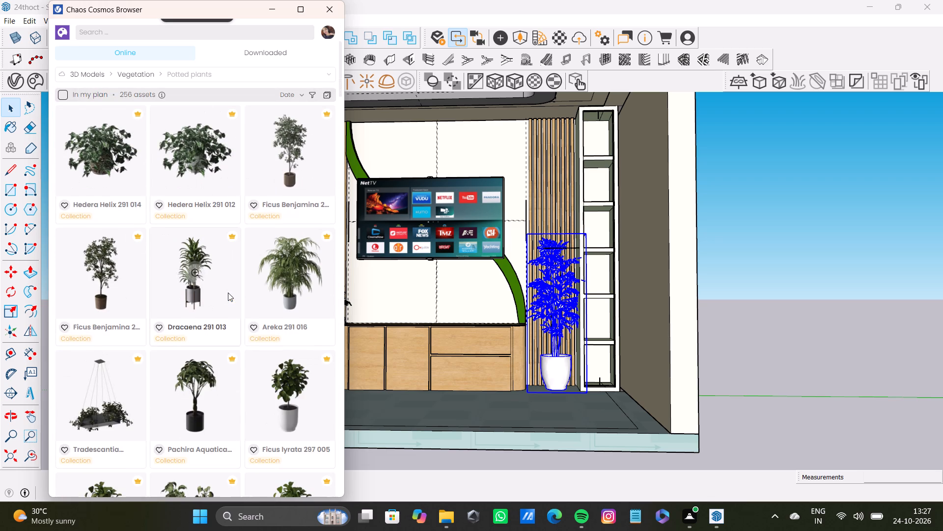
scroll(244, 366, down, 5)
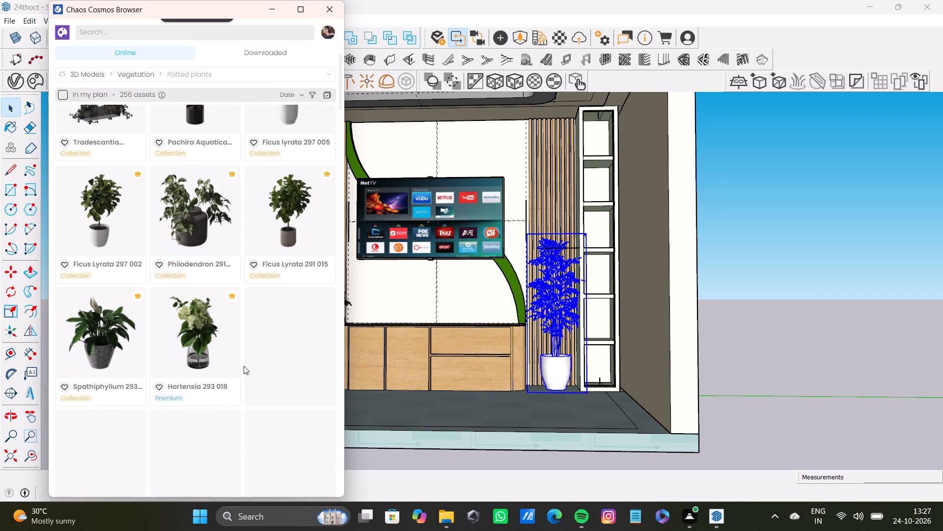
scroll(244, 366, down, 1)
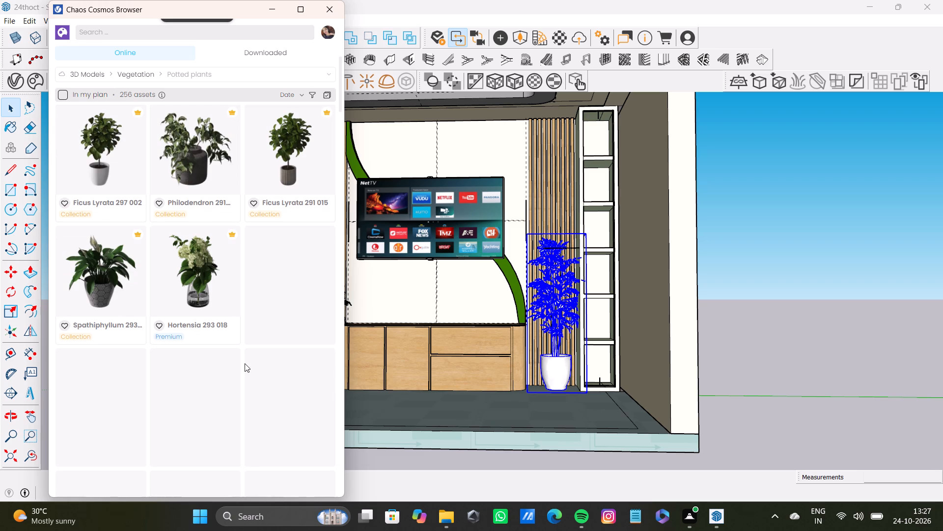
scroll(245, 363, down, 2)
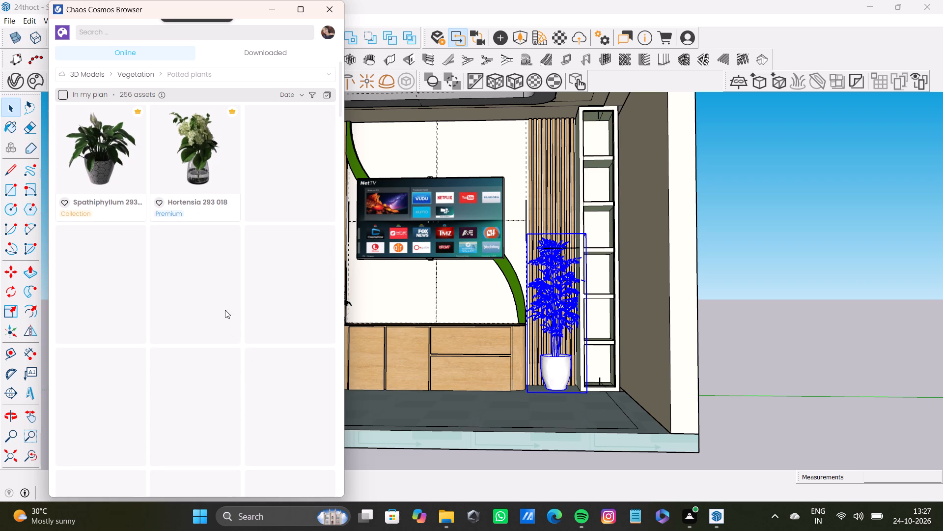
scroll(224, 309, down, 2)
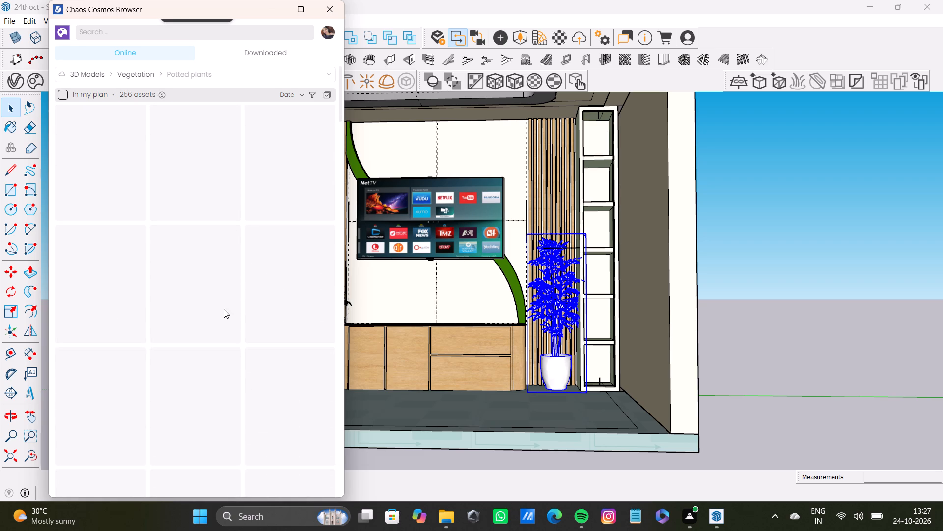
scroll(224, 309, up, 4)
scroll(223, 309, down, 11)
scroll(223, 309, up, 12)
scroll(223, 309, down, 10)
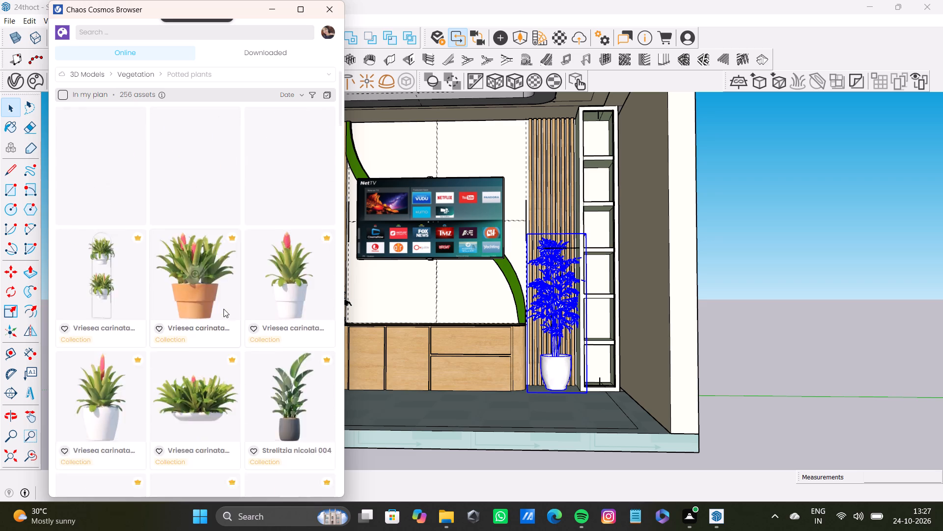
scroll(223, 309, down, 7)
scroll(223, 308, up, 3)
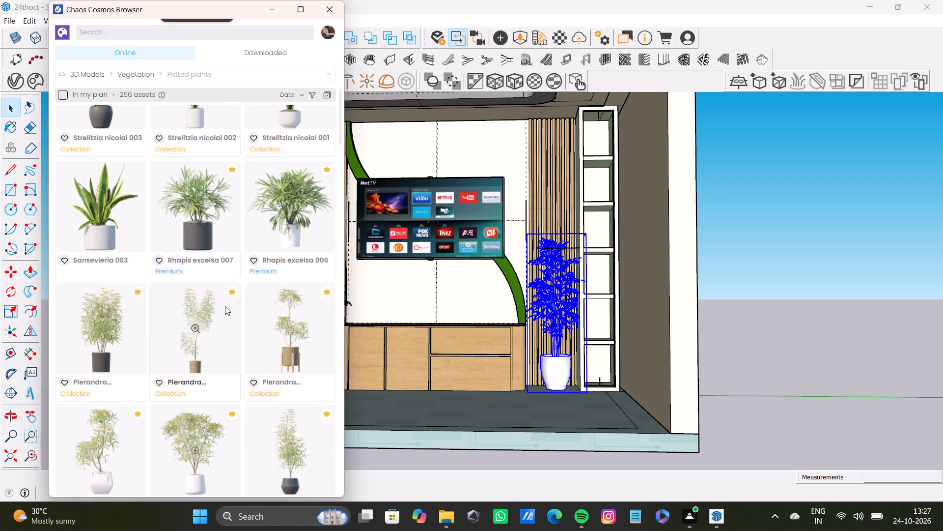
scroll(225, 306, up, 4)
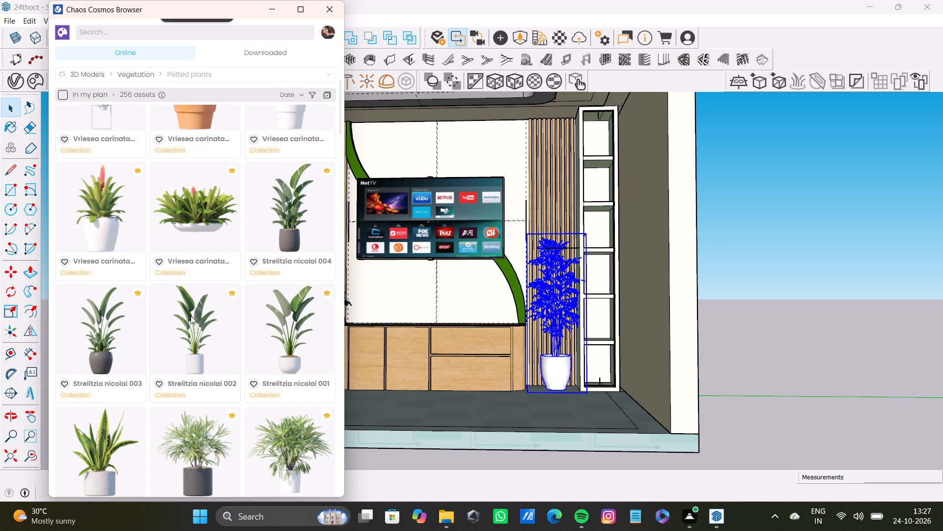
scroll(251, 348, down, 8)
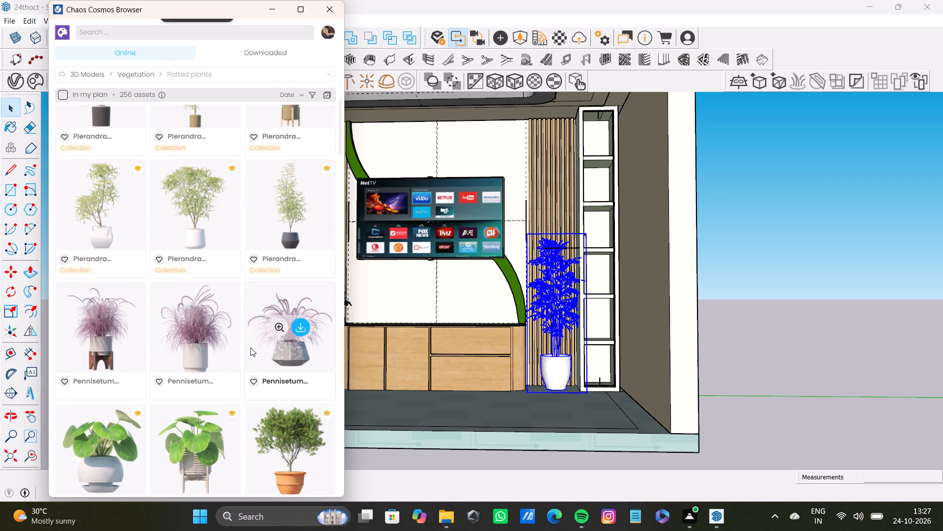
scroll(250, 348, down, 10)
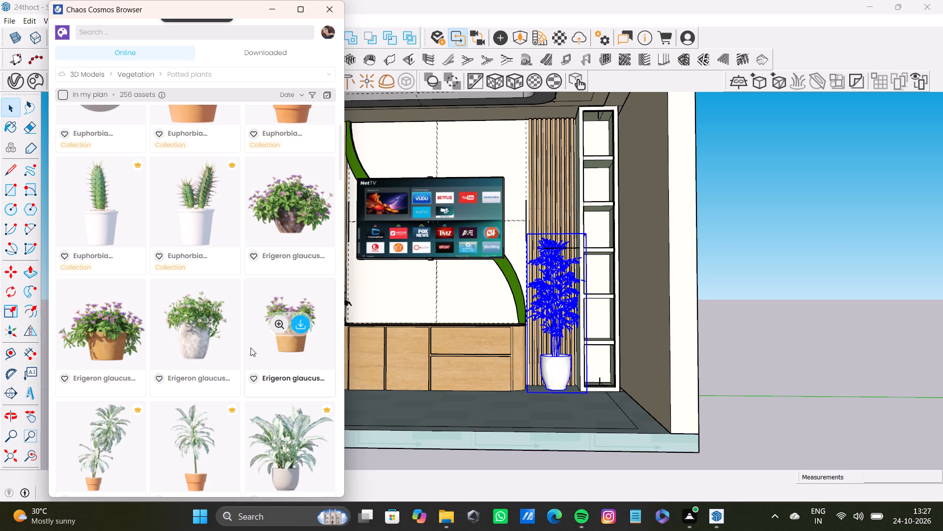
scroll(250, 348, down, 10)
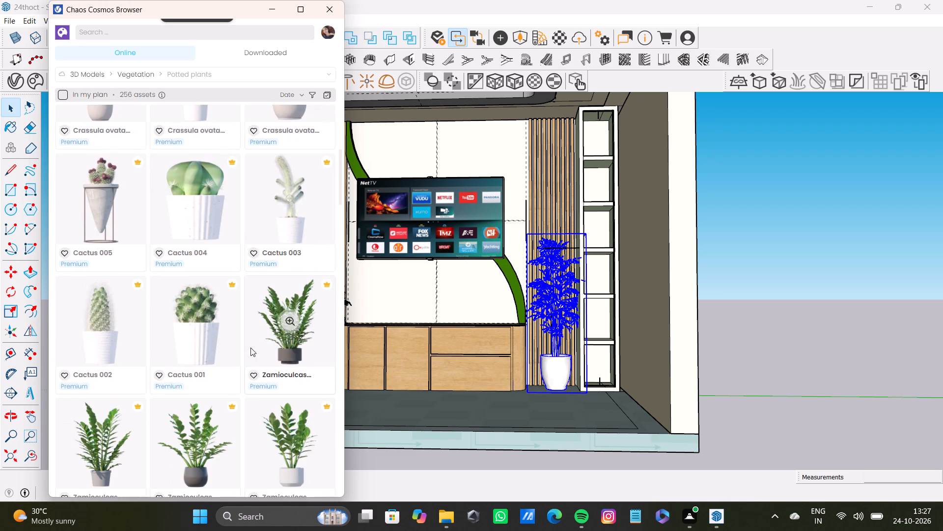
scroll(250, 348, down, 12)
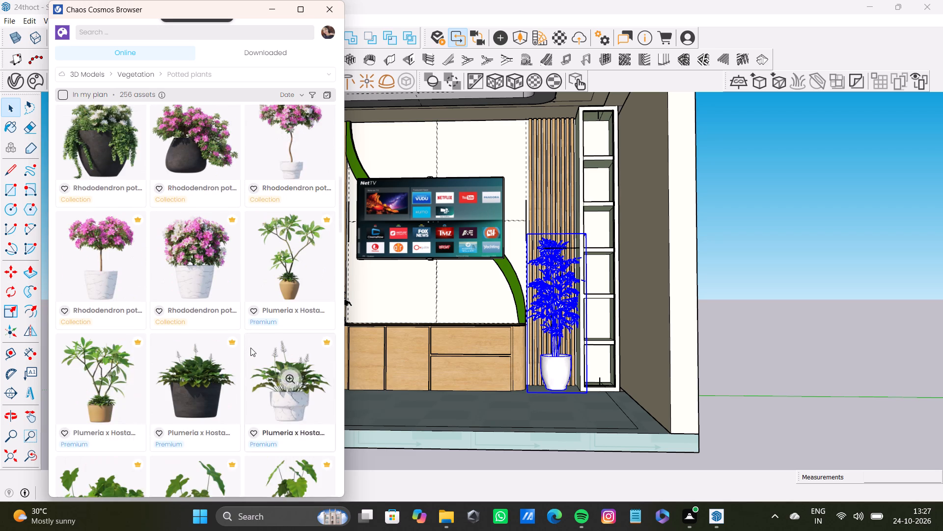
scroll(250, 348, down, 16)
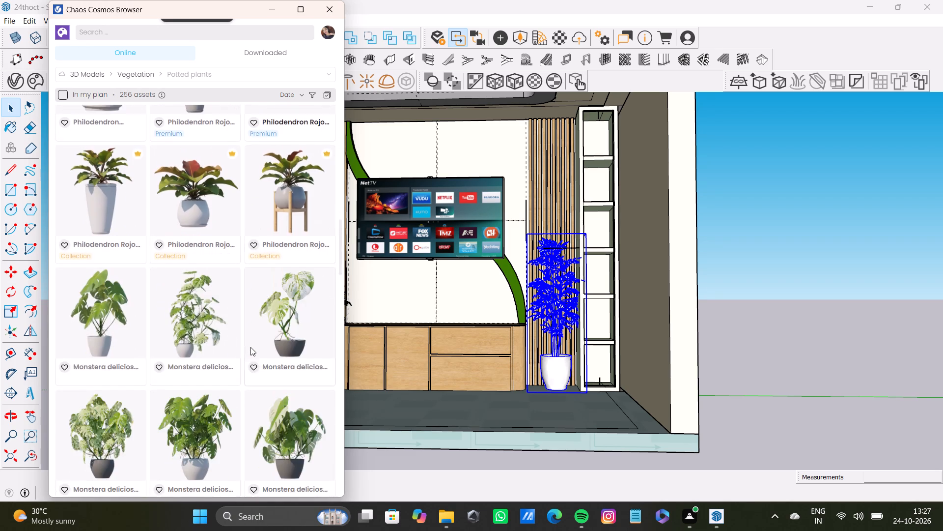
scroll(250, 347, down, 14)
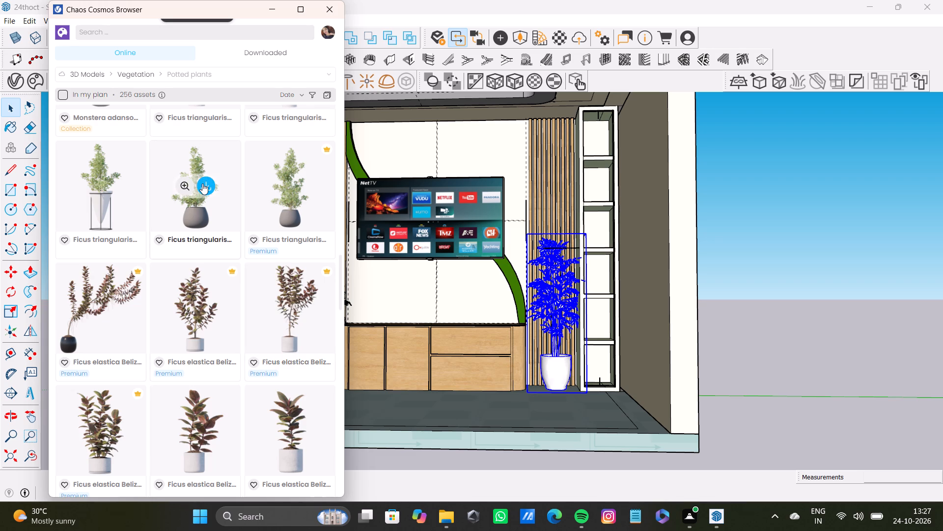
Download Ficus triangularis Variegata 002 and place it on the floor by the console's left end, in front of the left potted tree.
click(202, 183)
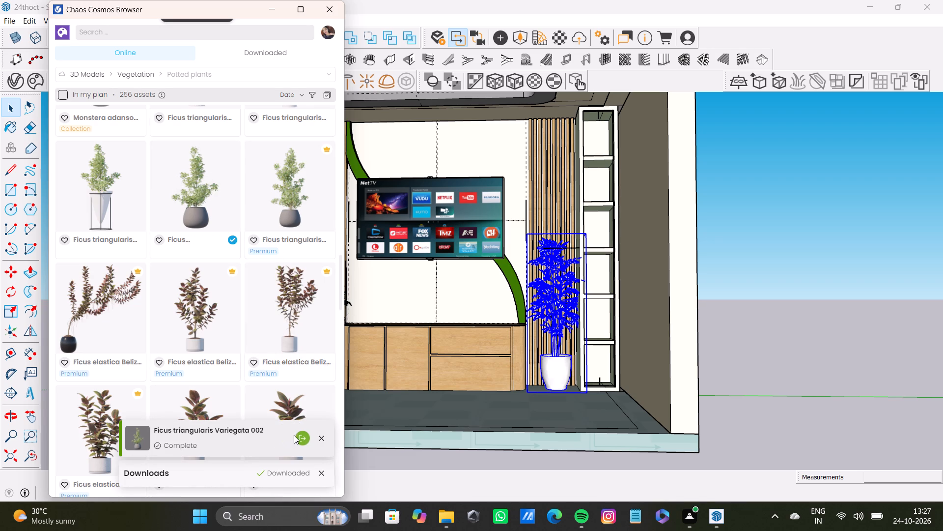
click(303, 440)
scroll(316, 386, up, 4)
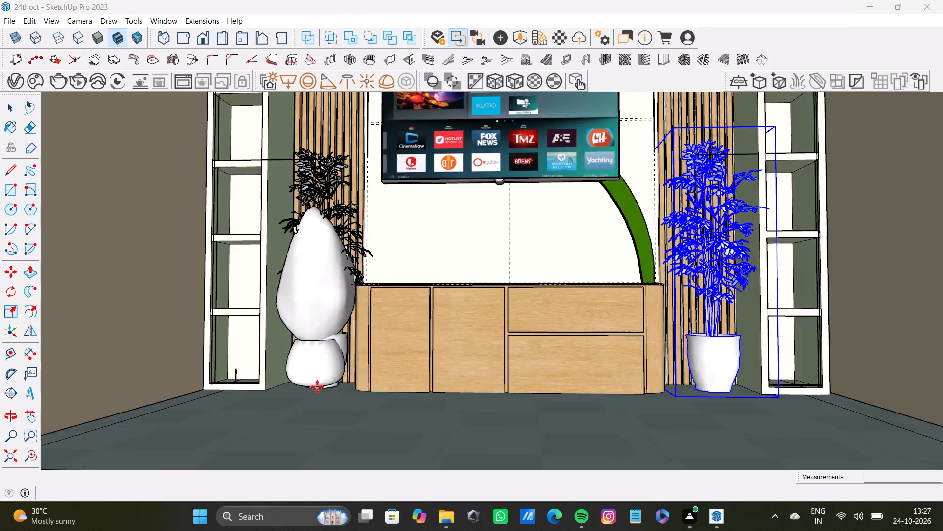
scroll(317, 387, up, 4)
middle_drag(328, 390, 369, 439)
scroll(360, 425, up, 6)
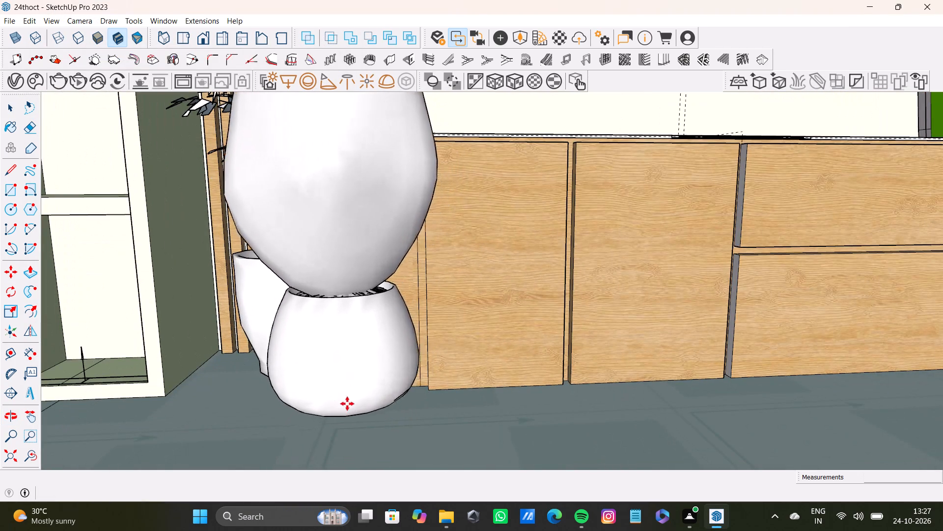
click(306, 402)
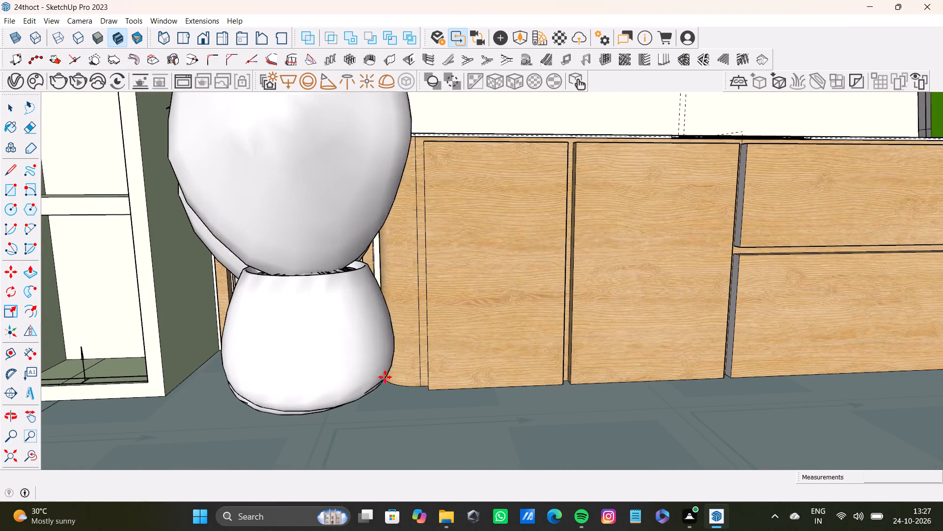
Place a copy of the ficus on the floor at the console's right end, in front of the right potted tree.
scroll(619, 407, down, 9)
shift+middle_drag(710, 387, 419, 341)
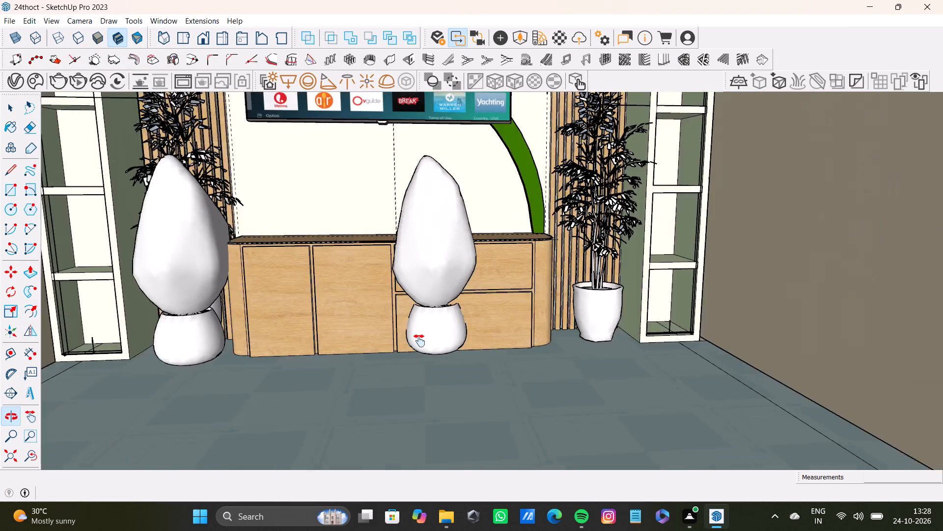
shift+middle_drag(419, 341, 358, 333)
scroll(568, 344, up, 6)
click(576, 355)
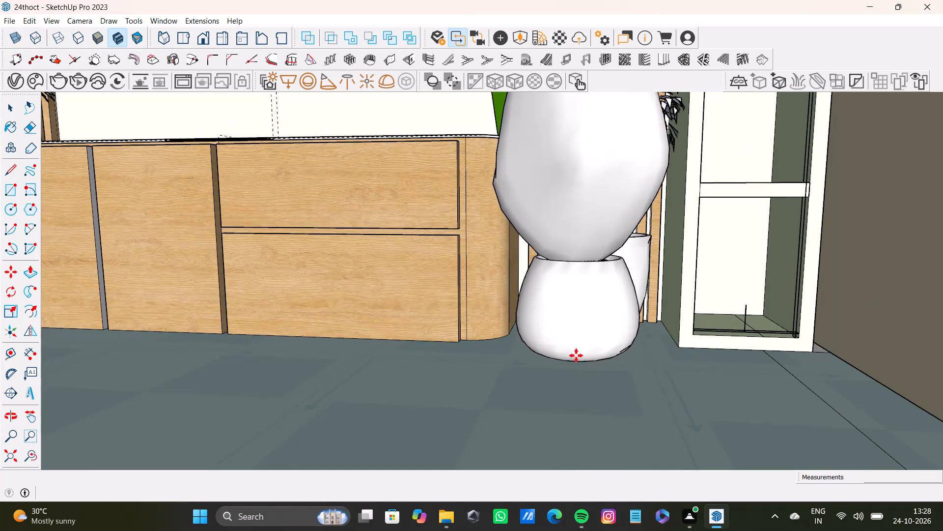
key(space)
Scale the right ficus down uniformly in two passes so it is much smaller than the left one.
scroll(426, 349, down, 4)
middle_drag(420, 356, 507, 351)
click(554, 298)
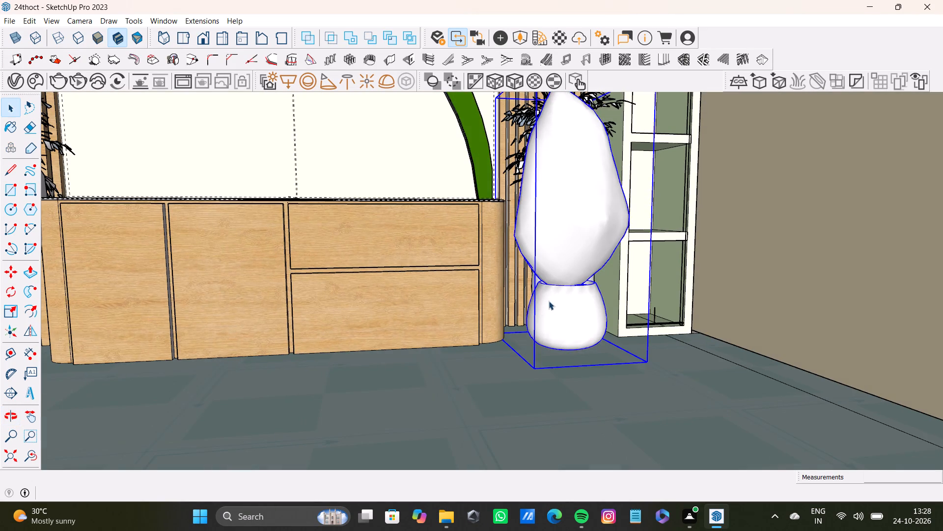
key(s)
middle_drag(611, 270, 536, 381)
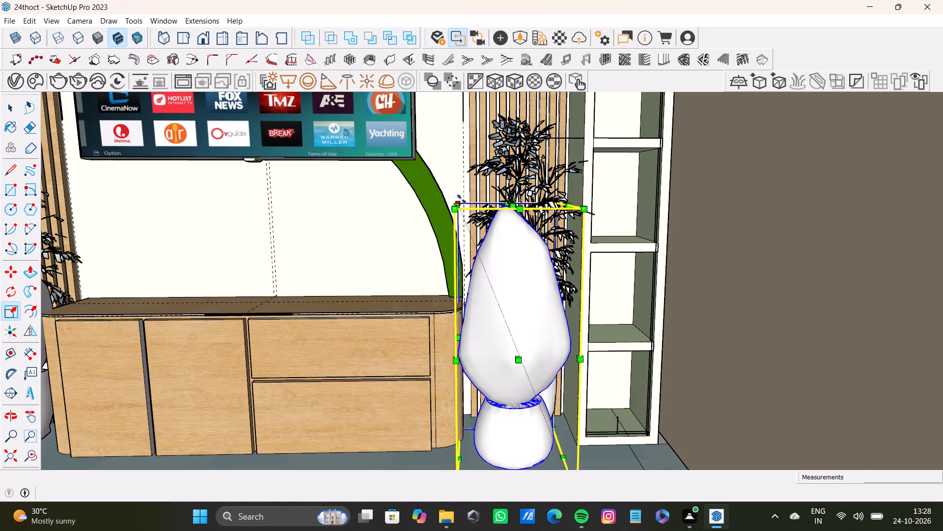
drag(457, 199, 514, 293)
scroll(521, 312, down, 4)
shift+middle_drag(533, 356, 503, 248)
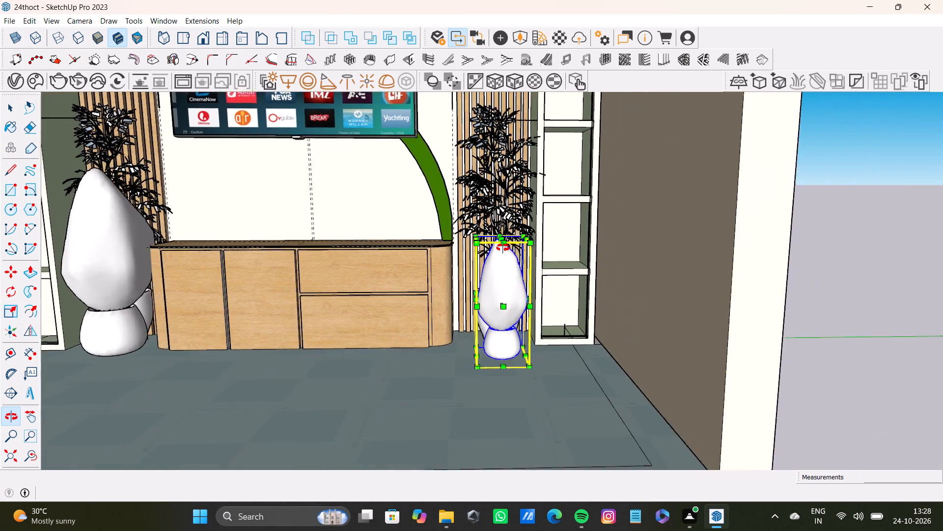
shift+middle_drag(503, 248, 604, 249)
scroll(578, 307, up, 8)
middle_drag(525, 310, 590, 308)
scroll(569, 386, up, 3)
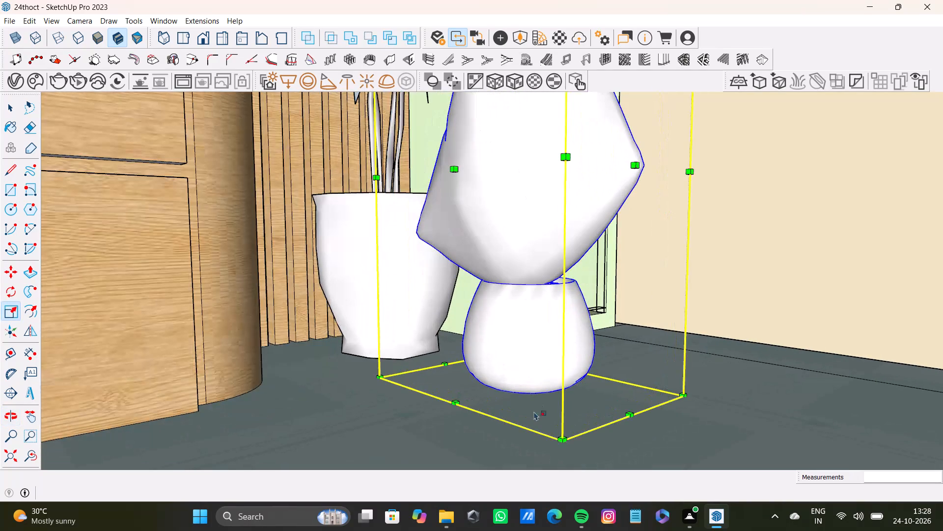
drag(564, 443, 527, 399)
scroll(563, 300, down, 2)
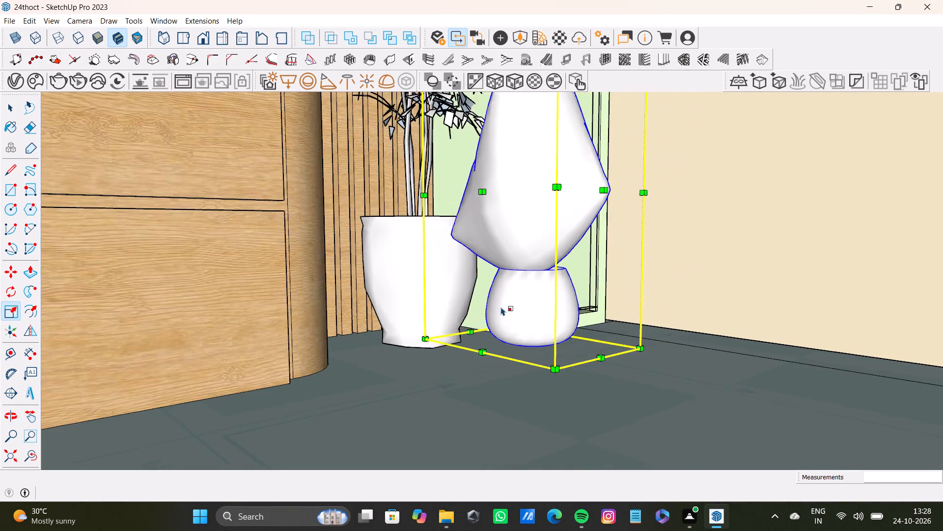
Move the reduced ficus about 8" away from the console's right end toward the shelf unit.
scroll(501, 307, down, 9)
shift+middle_drag(517, 312, 356, 269)
scroll(445, 297, up, 7)
middle_drag(455, 303, 413, 354)
scroll(482, 349, up, 4)
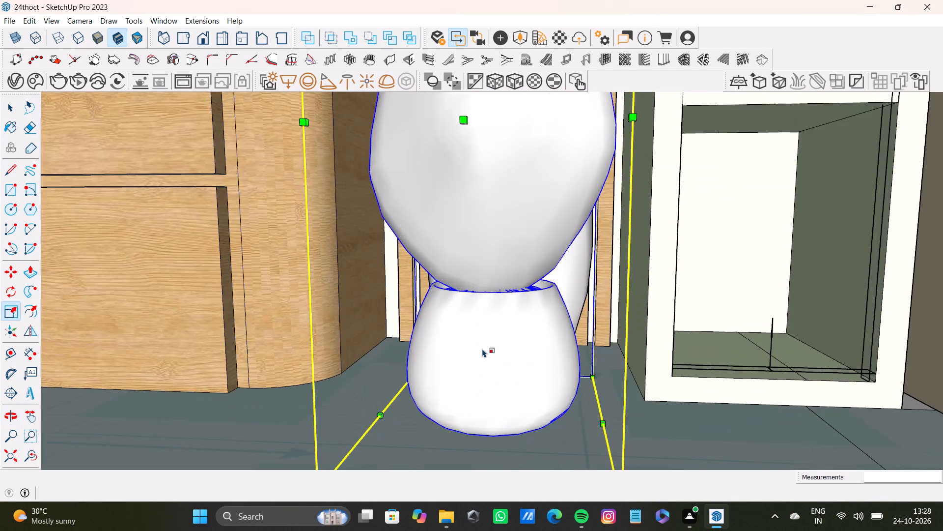
scroll(483, 349, down, 7)
click(584, 429)
key(space)
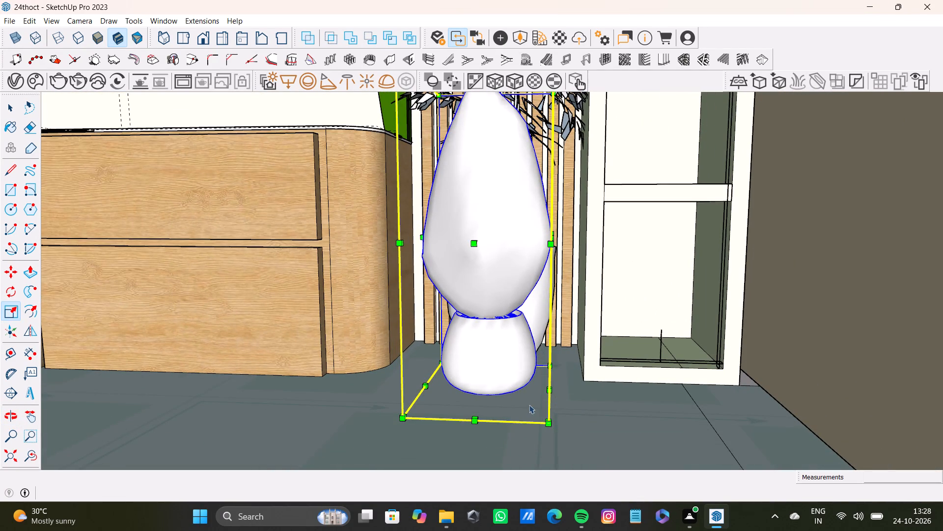
click(501, 382)
key(m)
click(517, 388)
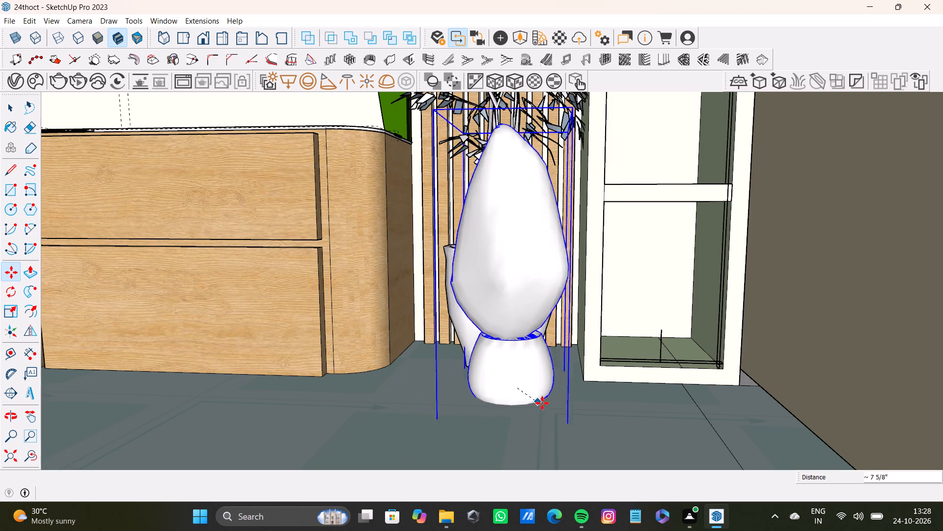
click(548, 404)
Reduce the right ficus's height to about 0.85 along the blue axis.
scroll(477, 383, down, 3)
middle_drag(477, 390, 608, 345)
scroll(509, 362, up, 4)
middle_drag(518, 361, 615, 422)
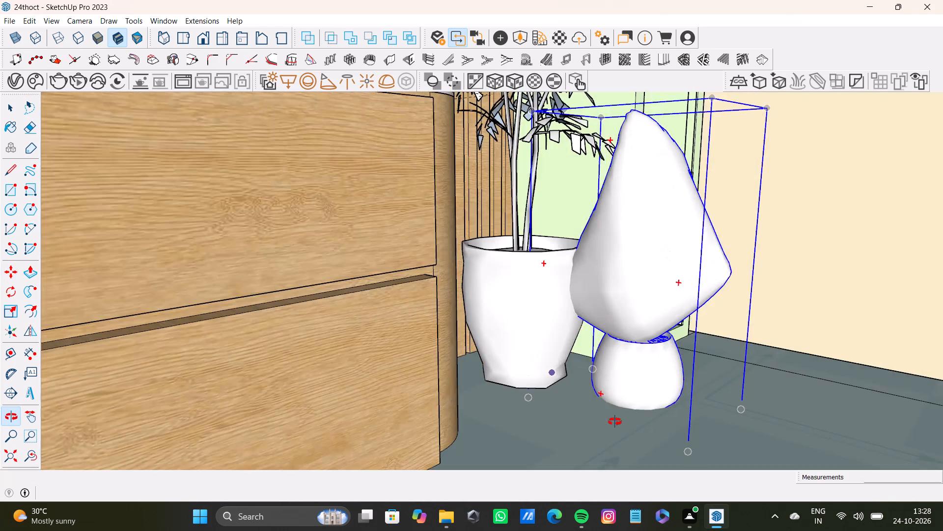
middle_drag(615, 422, 612, 420)
scroll(608, 417, up, 1)
shift+scroll(589, 401, down, 4)
shift+middle_drag(595, 391, 352, 425)
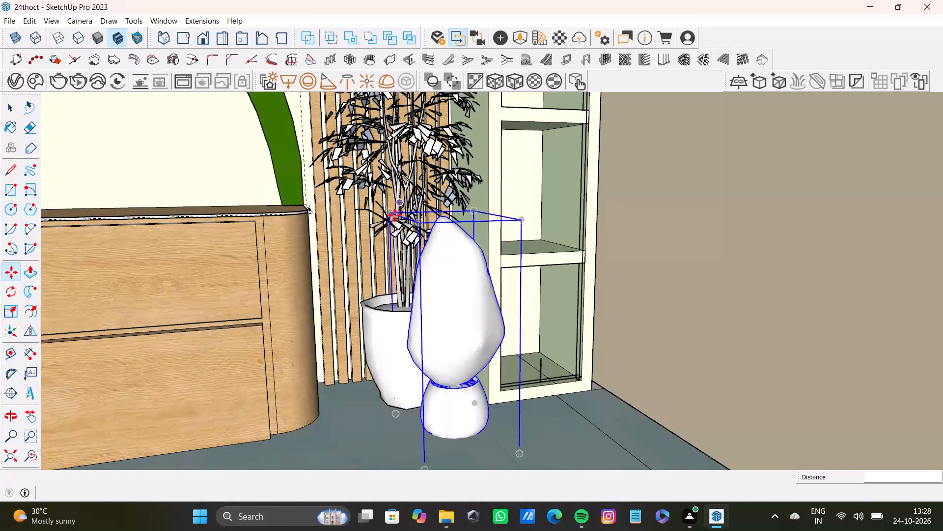
key(s)
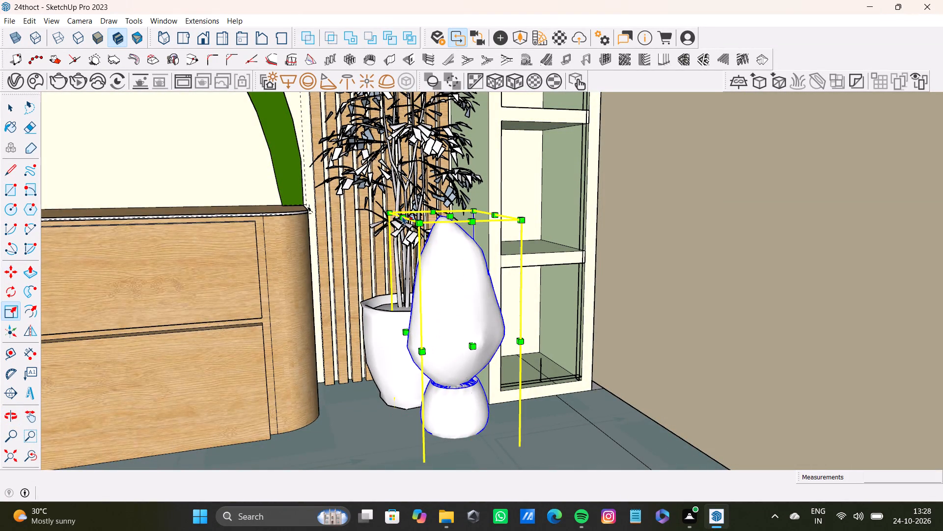
drag(449, 215, 454, 251)
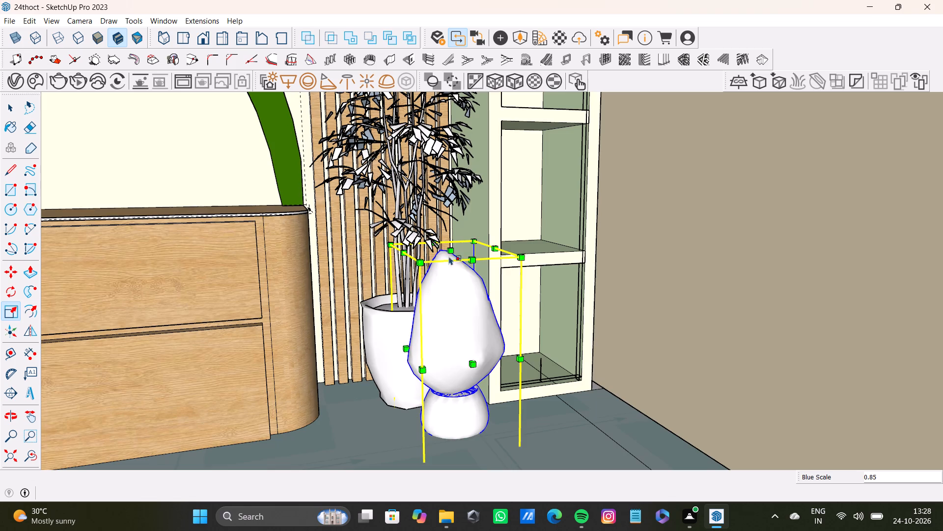
Resize the right ficus uniformly so it stands about one and a half times as tall as the right tree's pot.
middle_drag(442, 275, 575, 258)
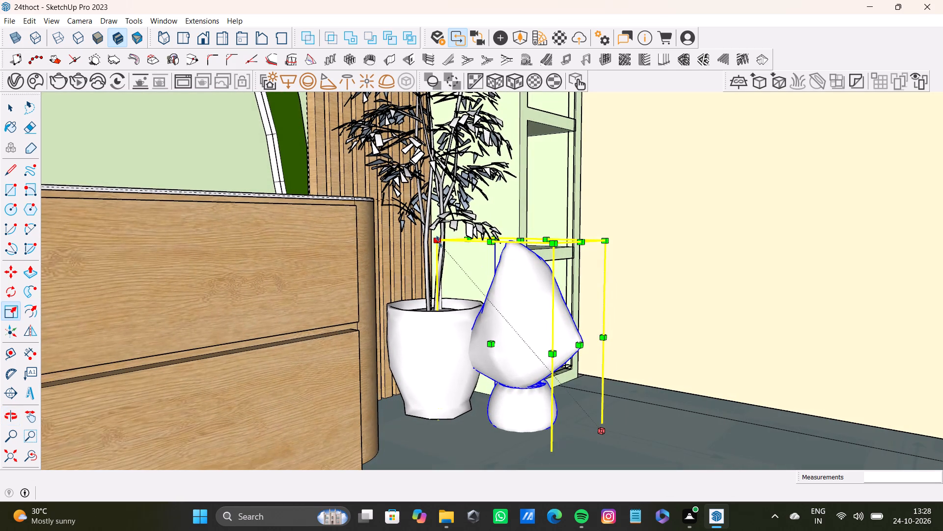
drag(438, 242, 489, 276)
scroll(641, 351, down, 3)
middle_drag(634, 359, 443, 392)
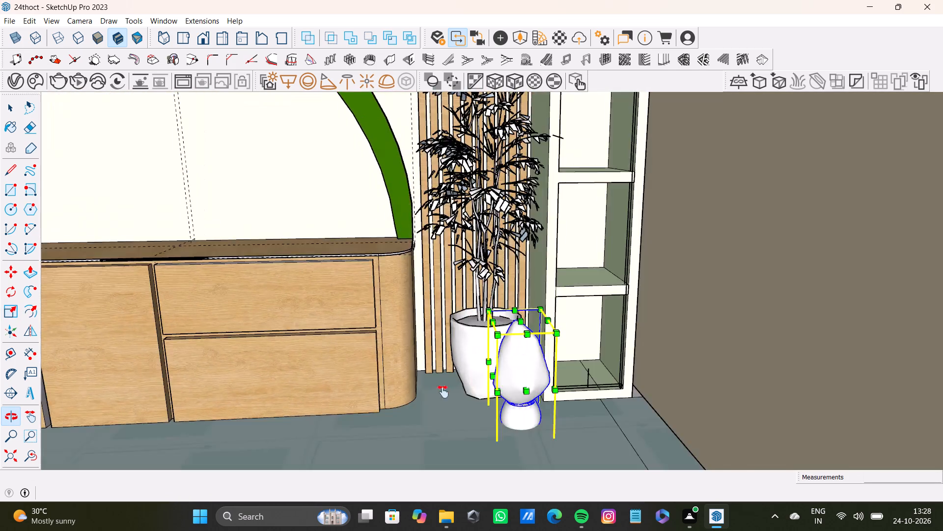
middle_drag(443, 392, 463, 329)
scroll(573, 345, up, 6)
middle_drag(517, 354, 445, 394)
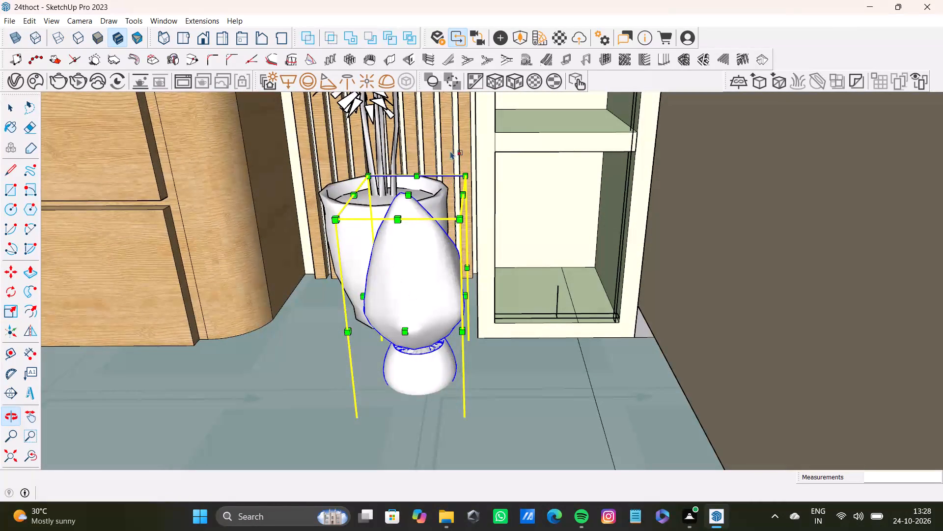
drag(469, 175, 462, 108)
Reduce the right ficus's depth to about 0.87 along the red axis.
scroll(439, 249, down, 4)
middle_drag(461, 301, 701, 236)
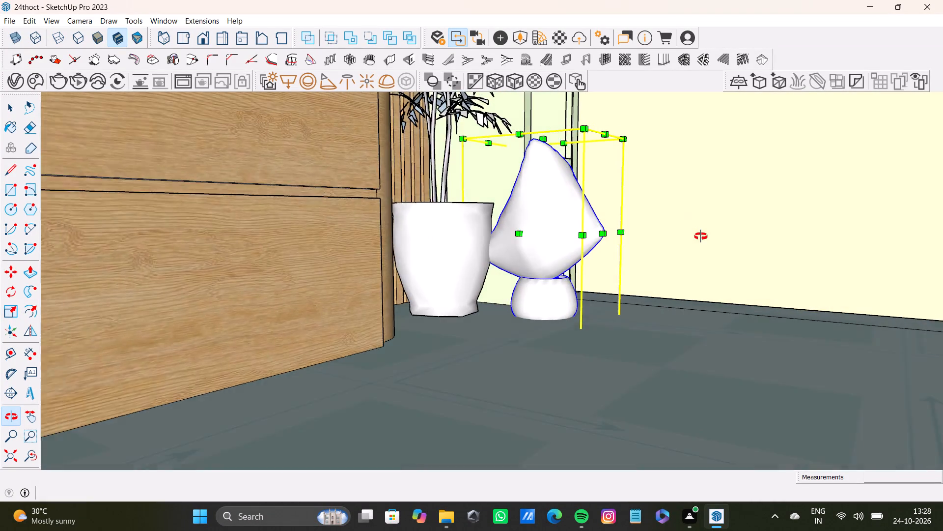
middle_drag(701, 236, 708, 237)
drag(496, 235, 510, 234)
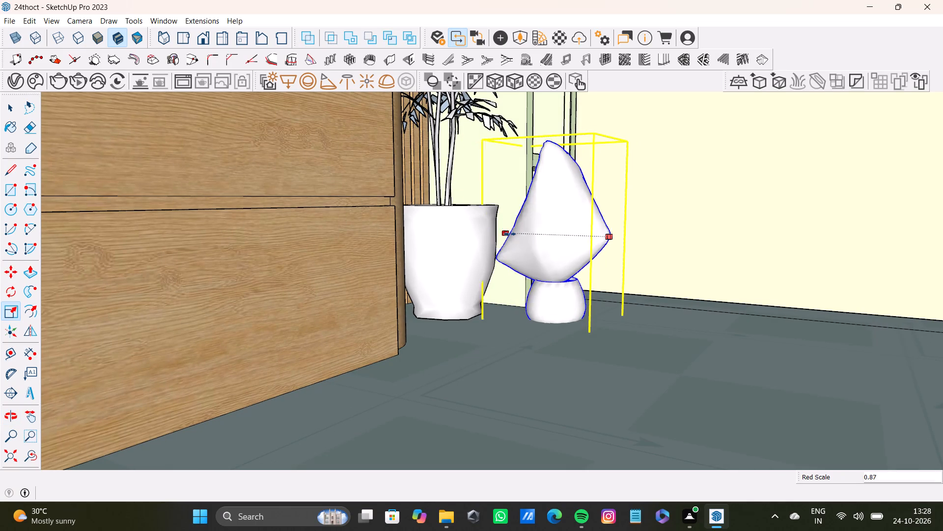
drag(510, 234, 513, 234)
scroll(610, 270, down, 3)
middle_drag(611, 271, 513, 282)
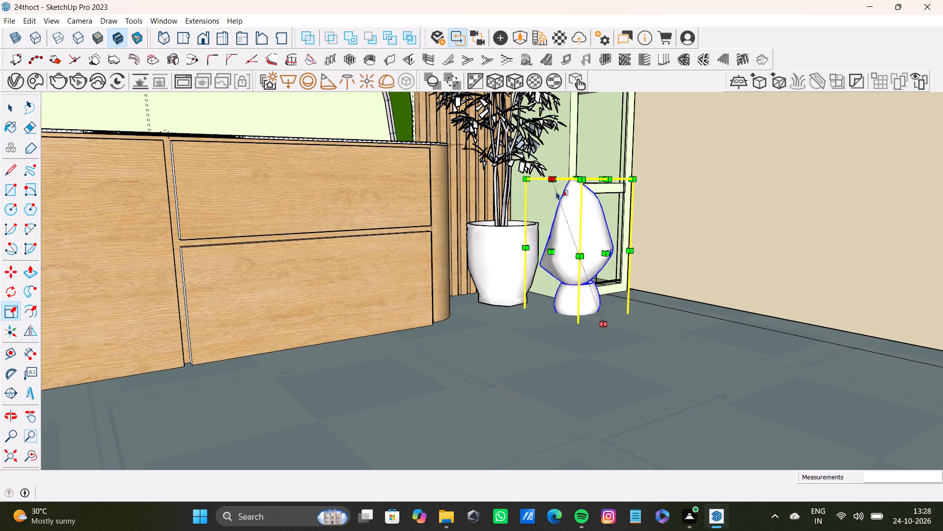
drag(576, 314, 577, 309)
Move the right ficus 1' 3 13/16" along the green axis toward the console, exposing the potted tree's pot.
scroll(600, 306, down, 4)
middle_drag(605, 316, 413, 319)
scroll(660, 344, up, 4)
key(space)
click(597, 318)
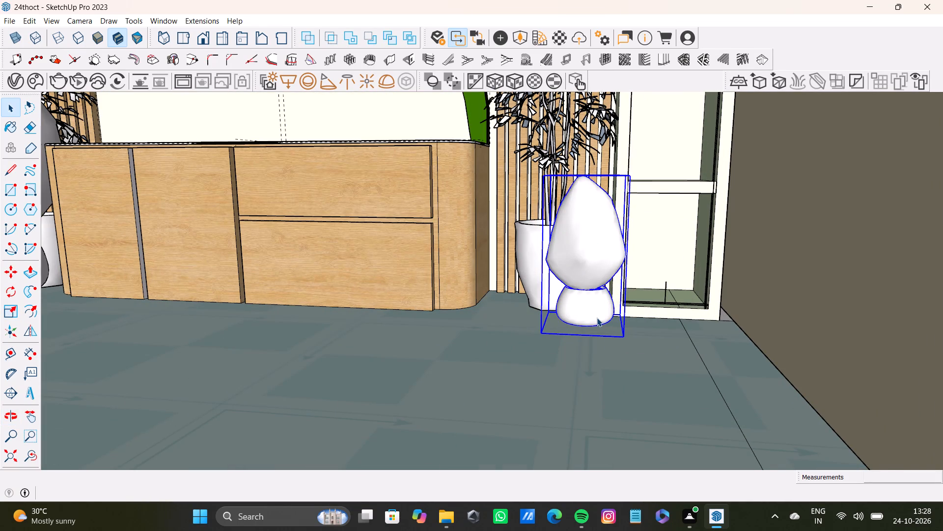
key(m)
drag(612, 321, 607, 321)
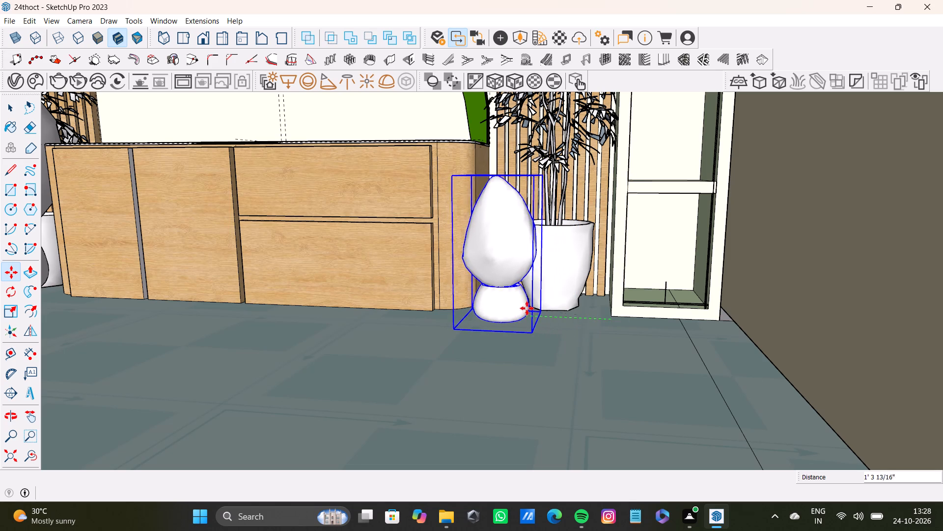
click(527, 308)
Shift the right ficus another 2 11/16" closer to the console's rounded right end.
middle_drag(528, 316, 605, 338)
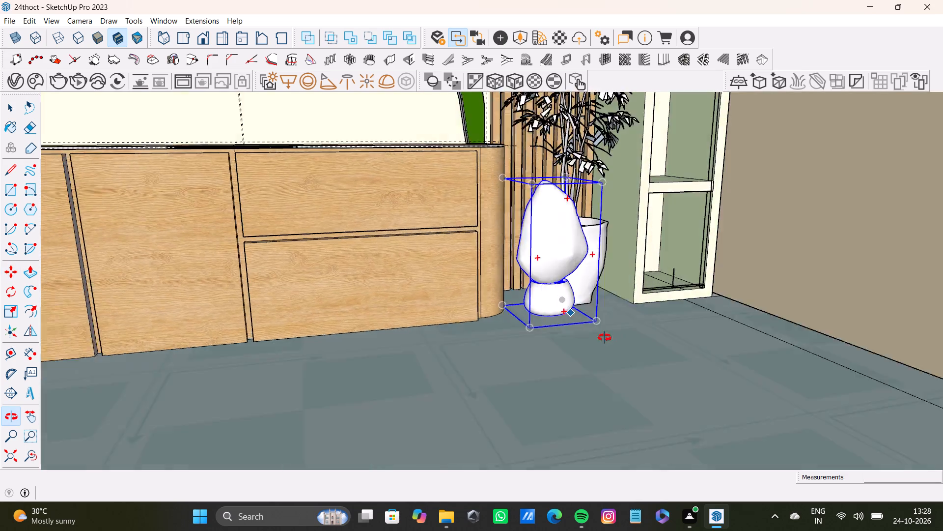
middle_drag(605, 338, 592, 342)
scroll(532, 313, up, 5)
drag(521, 330, 516, 331)
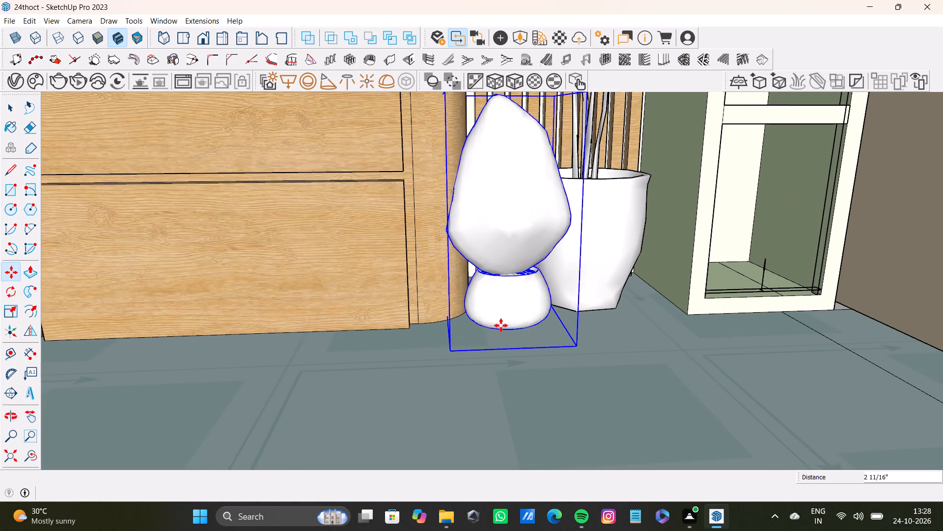
click(501, 325)
scroll(494, 331, down, 8)
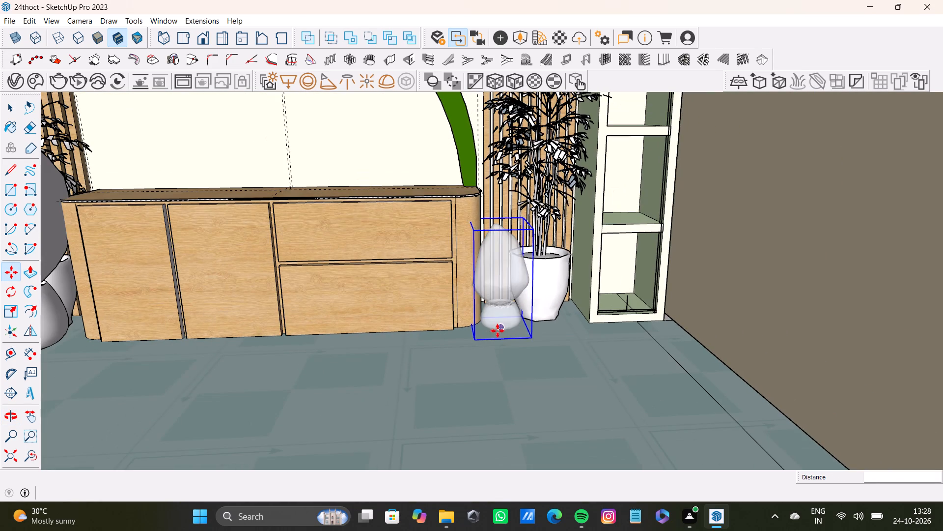
key(space)
Delete the original large ficus at the console's left end.
scroll(517, 372, down, 4)
middle_drag(509, 372, 627, 319)
click(285, 253)
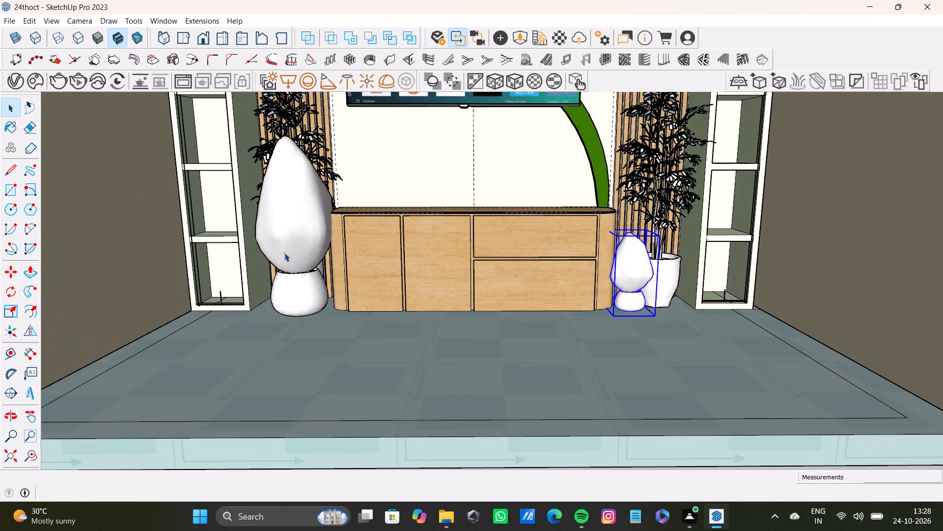
key(Delete)
Copy the small ficus about 8' along the green axis to the console's left end, in front of the left potted tree.
click(633, 287)
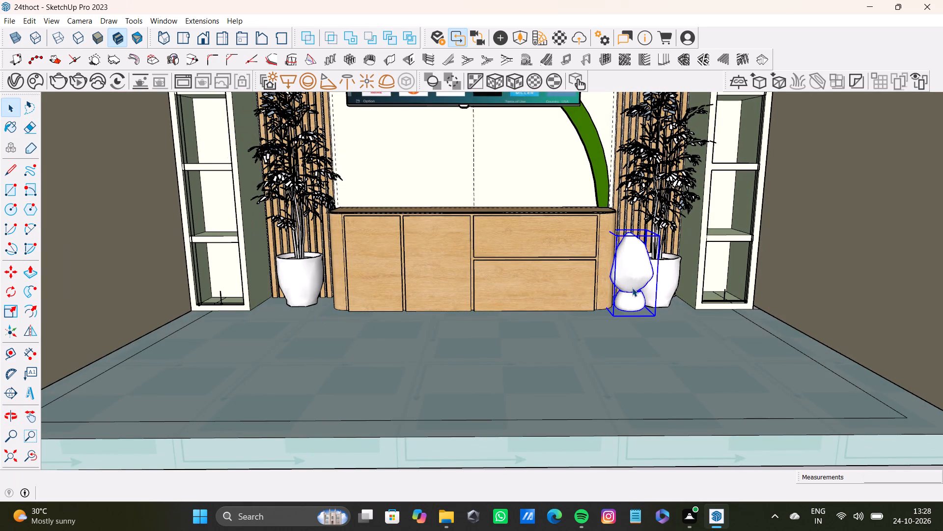
key(m)
ctrl+click(613, 320)
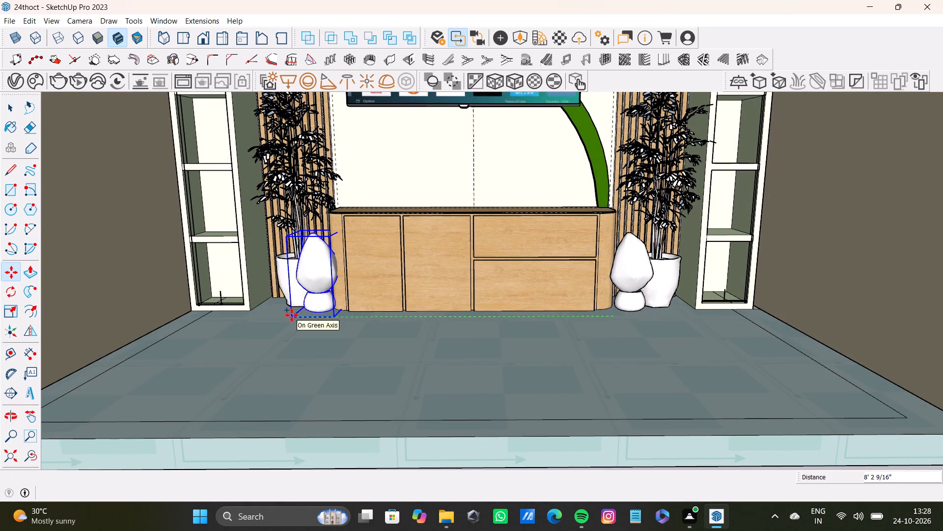
click(285, 314)
key(space)
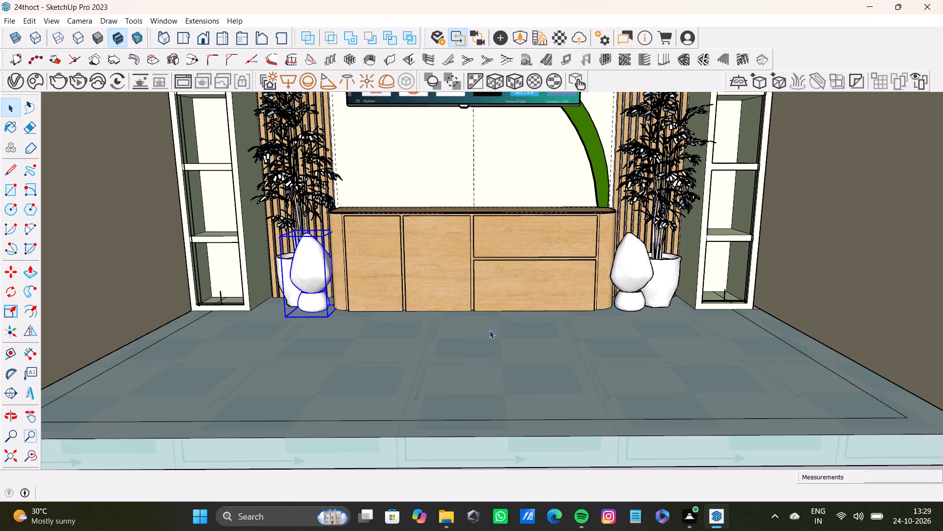
click(490, 342)
Start an interactive V-Ray render of the whole feature wall seen from the front.
scroll(488, 326, down, 8)
middle_drag(547, 319, 553, 307)
click(802, 241)
scroll(601, 252, up, 1)
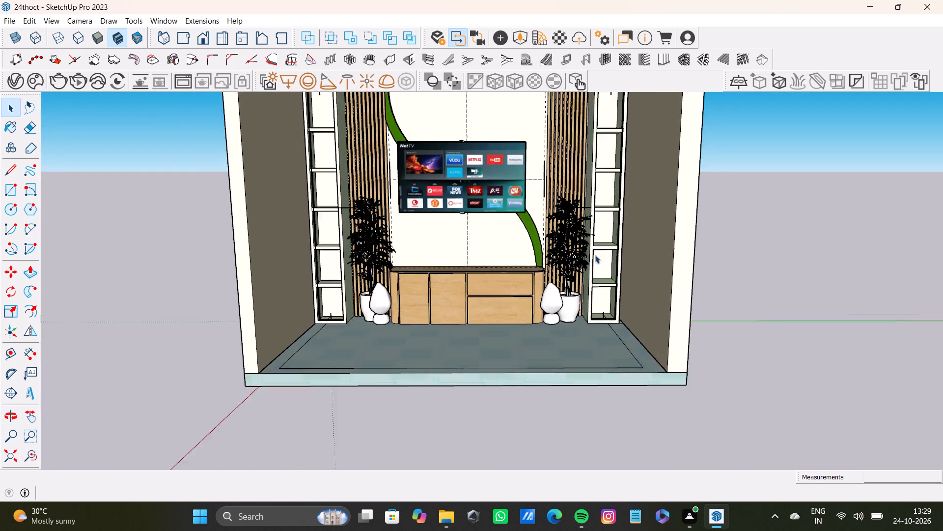
scroll(595, 255, up, 7)
shift+middle_drag(513, 303, 614, 307)
shift+scroll(595, 297, down, 5)
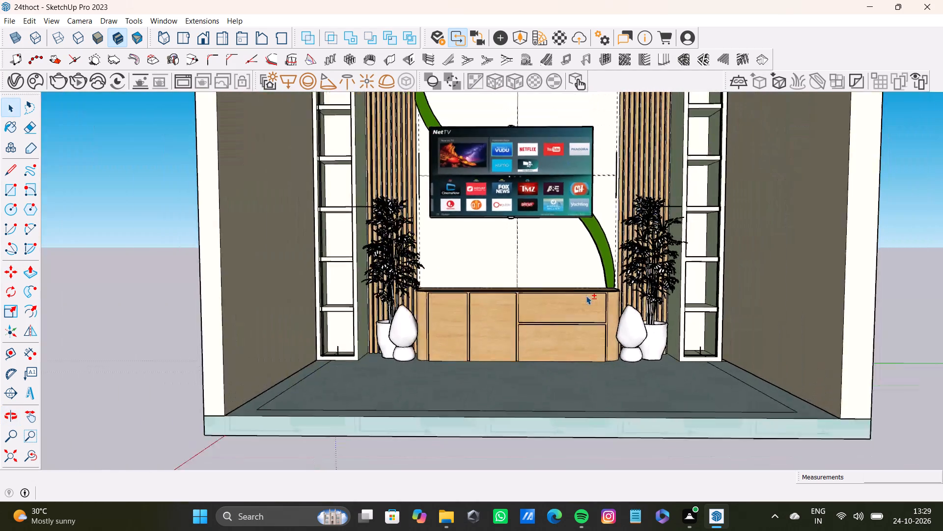
shift+scroll(586, 295, down, 2)
shift+middle_drag(571, 289, 525, 303)
scroll(525, 303, up, 1)
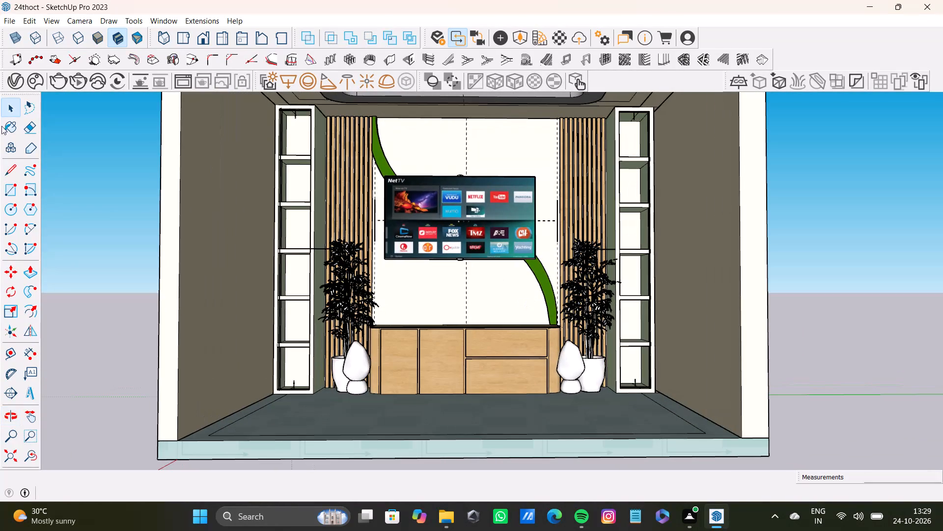
click(72, 81)
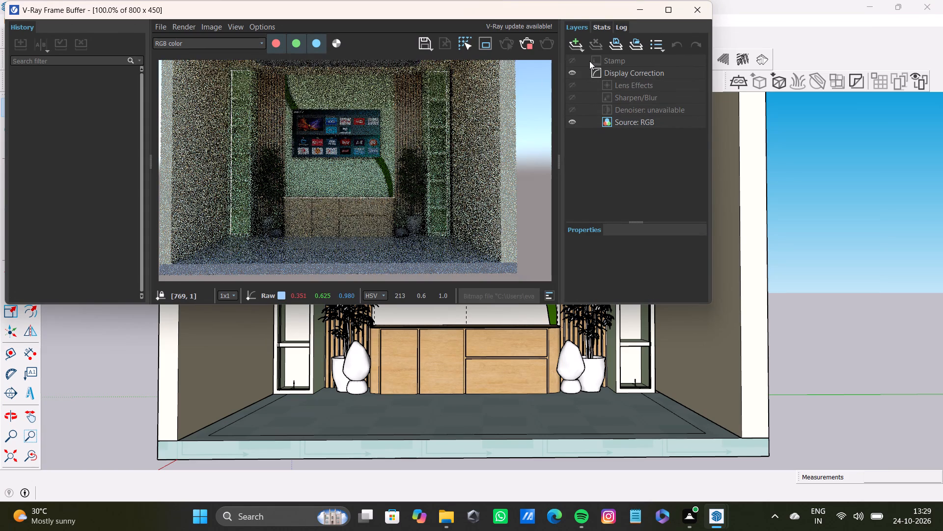
shift+middle_drag(387, 122, 389, 123)
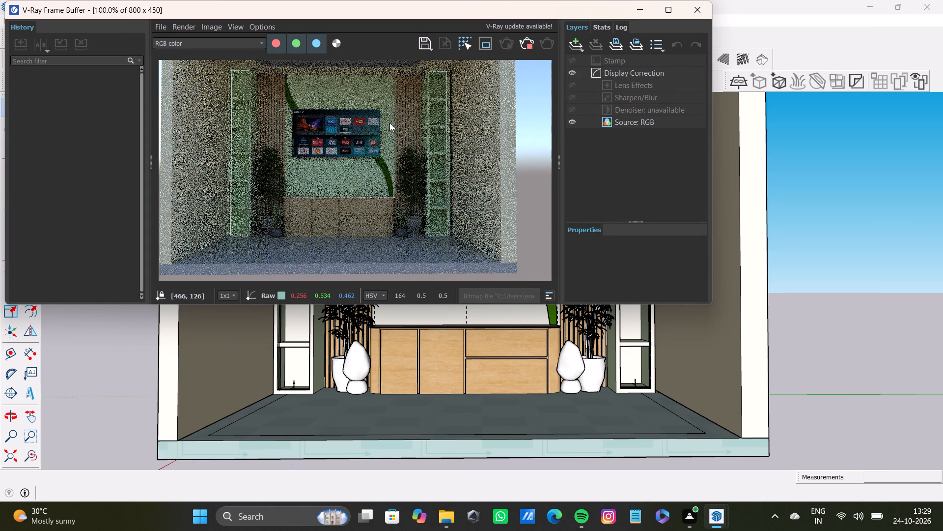
shift+middle_drag(389, 123, 400, 134)
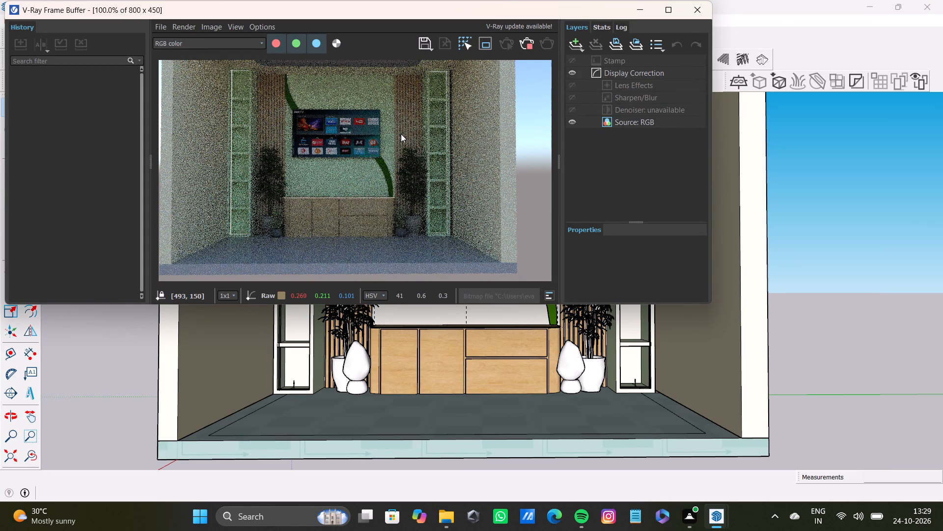
Close the current render view and place a V-Ray dome light on the floor in front of the TV console.
scroll(439, 158, down, 1)
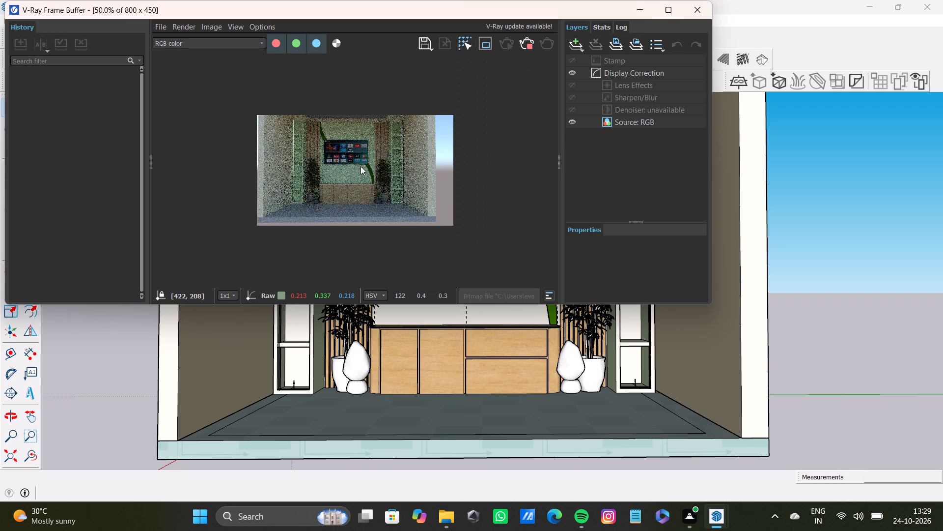
click(688, 10)
scroll(556, 182, down, 2)
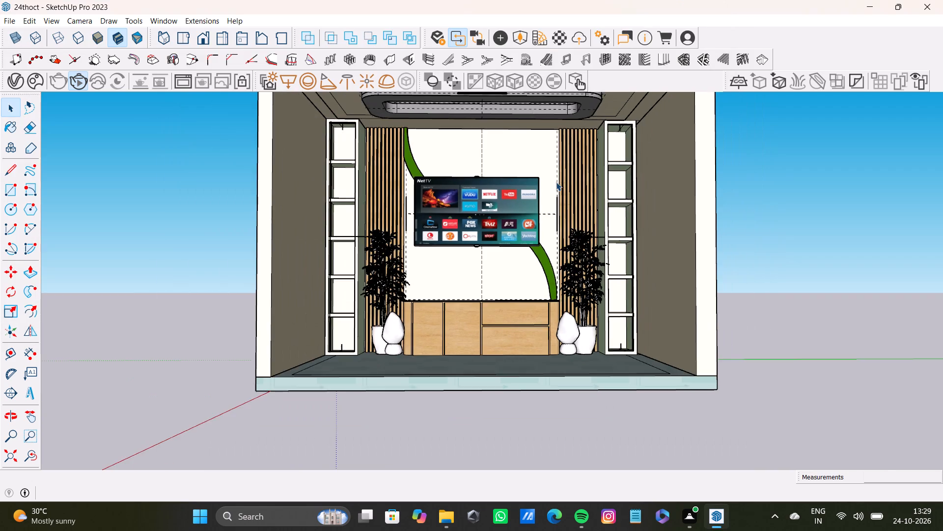
scroll(556, 182, down, 2)
shift+middle_drag(556, 182, 532, 228)
scroll(528, 228, up, 3)
shift+middle_drag(528, 228, 525, 216)
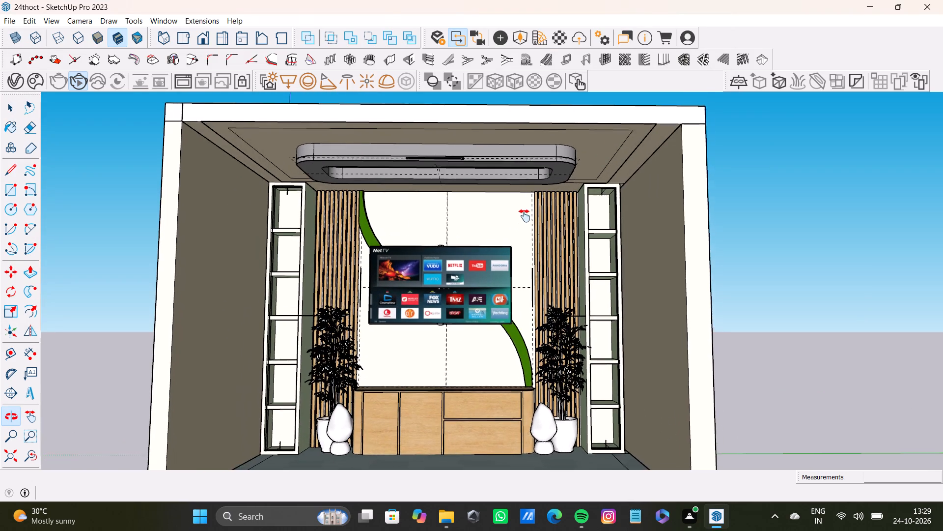
shift+middle_drag(525, 216, 511, 218)
middle_drag(511, 213, 515, 203)
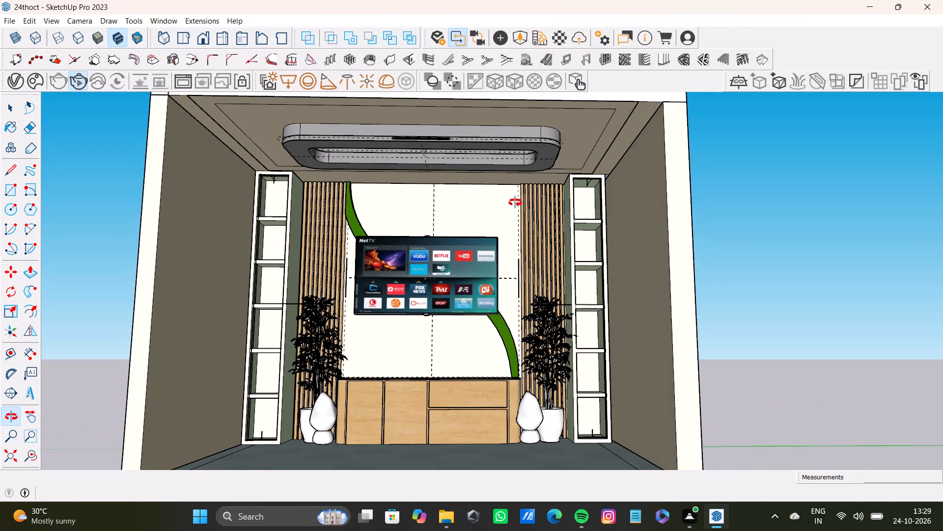
middle_drag(515, 203, 514, 200)
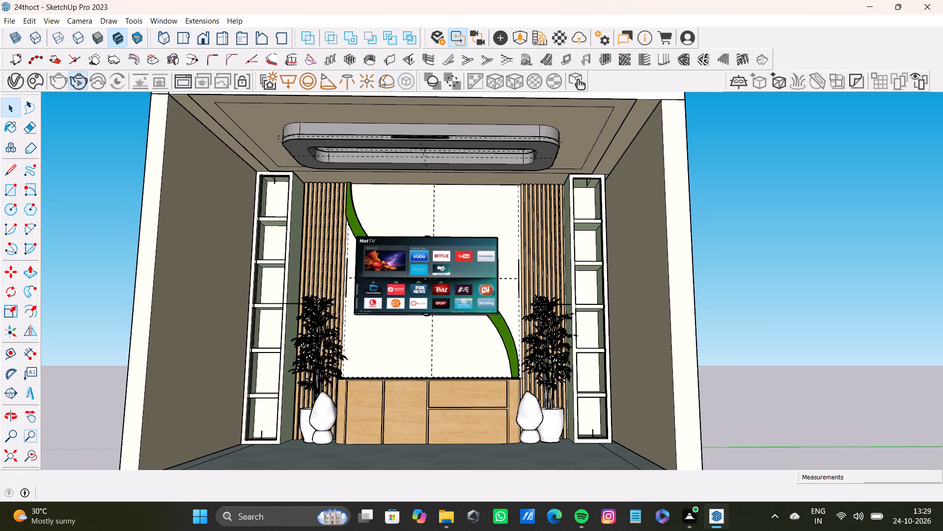
click(388, 83)
click(416, 453)
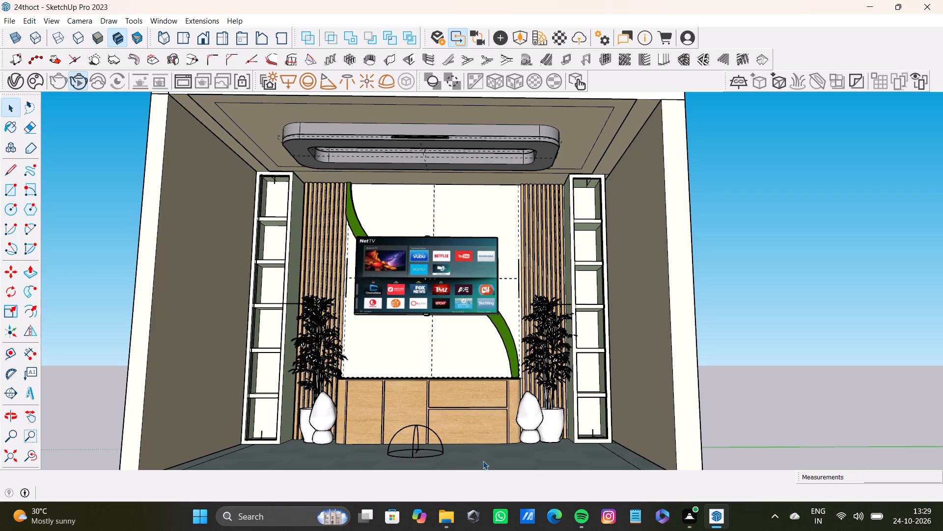
Restart the interactive V-Ray render with the dome light, viewing the feature wall together with the ceiling fixture.
click(79, 81)
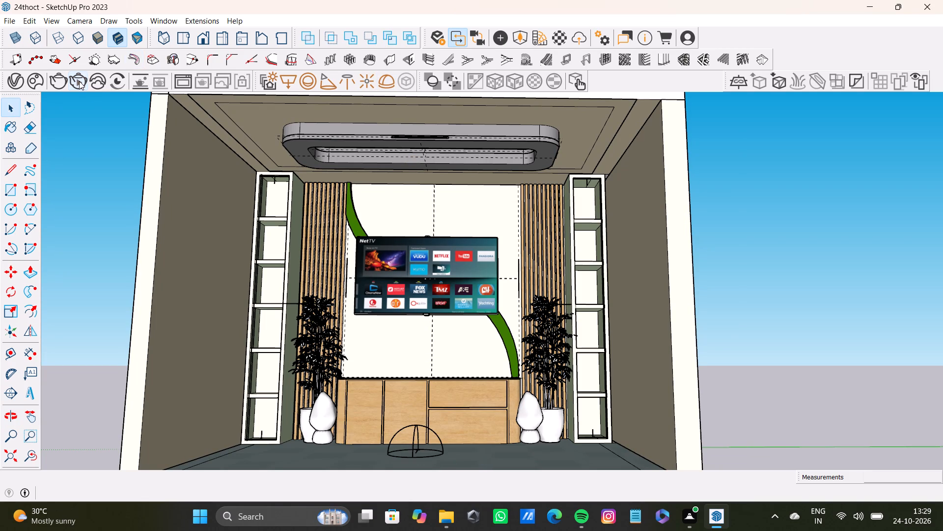
click(79, 81)
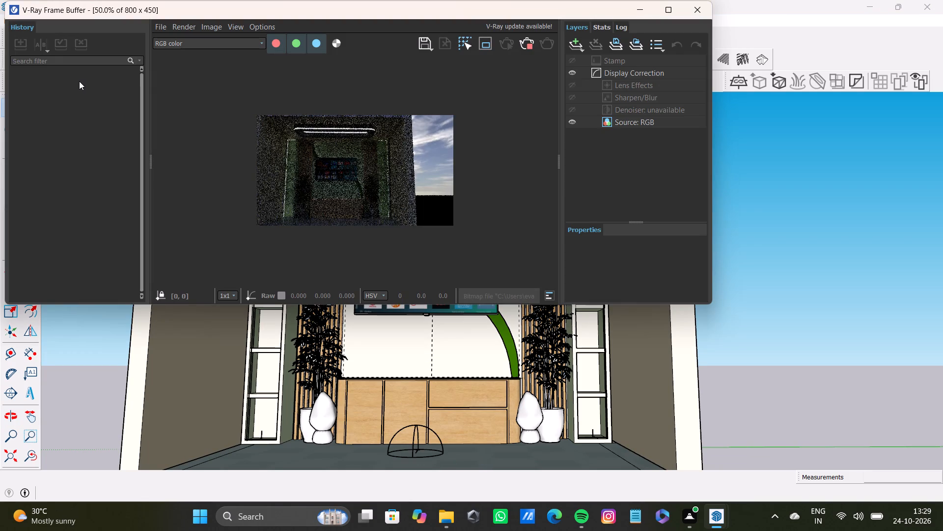
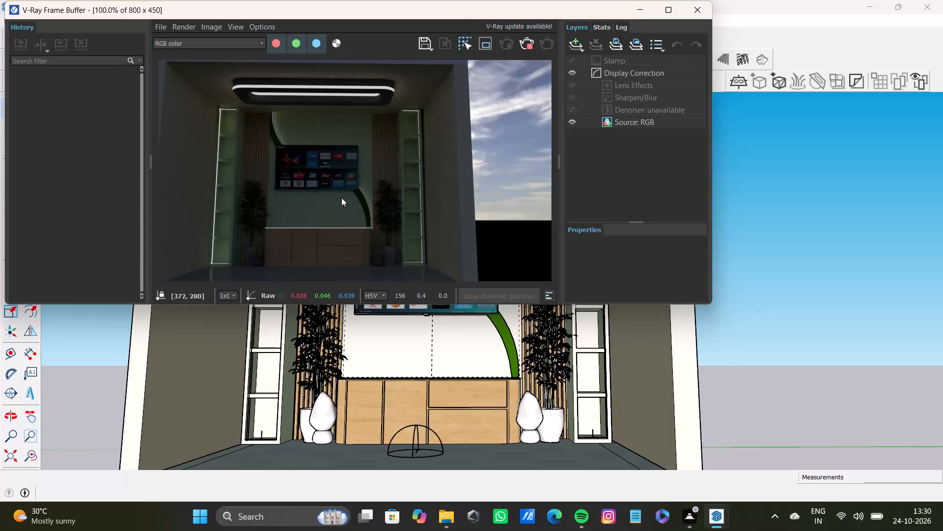
Save the current rendered image as a PNG named "24thoct vray2png" in the pdfs folder.
shift+middle_drag(341, 198, 370, 205)
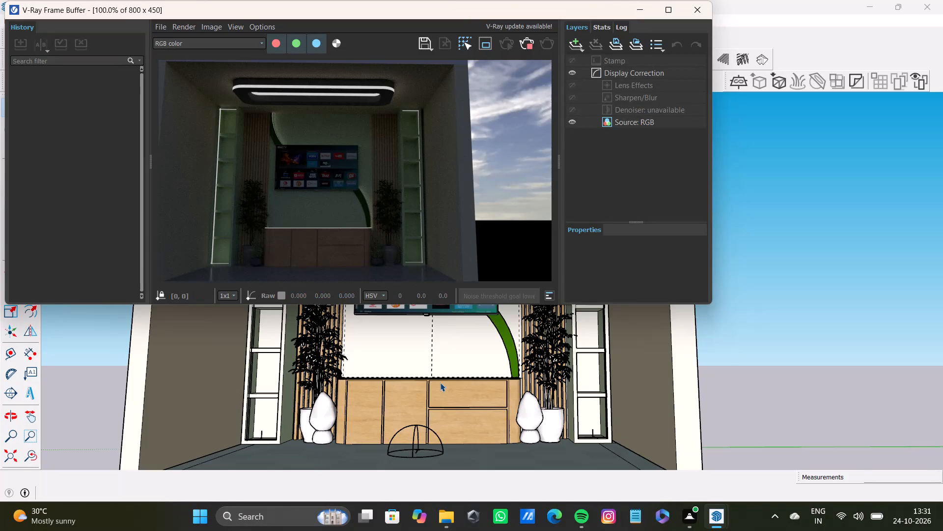
click(425, 48)
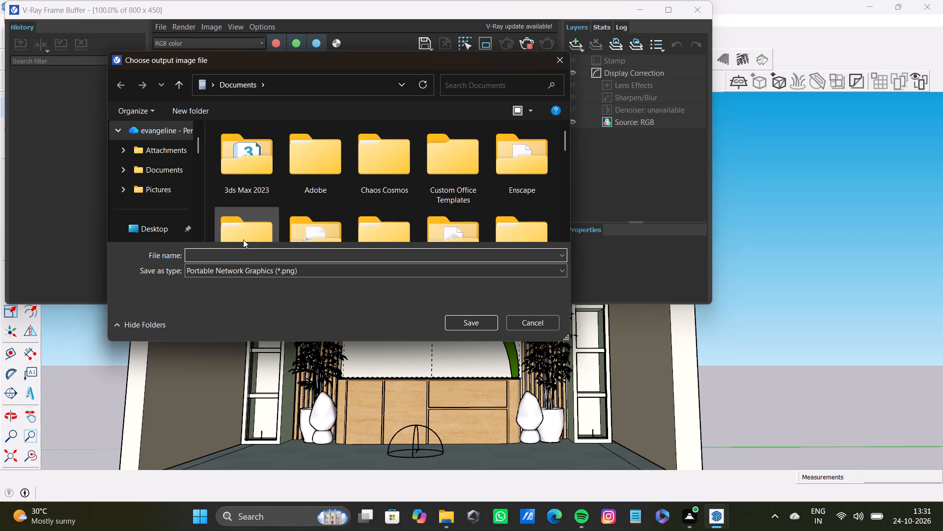
scroll(176, 189, down, 8)
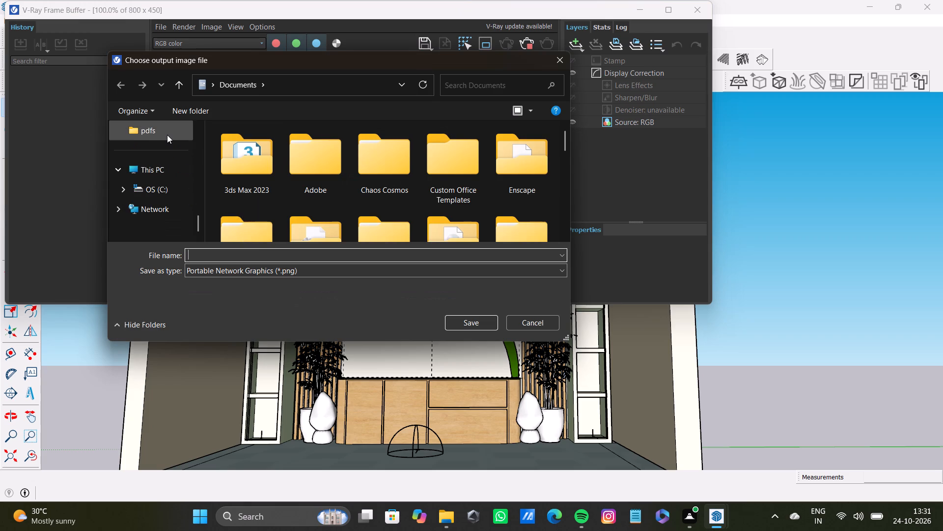
click(167, 134)
click(223, 280)
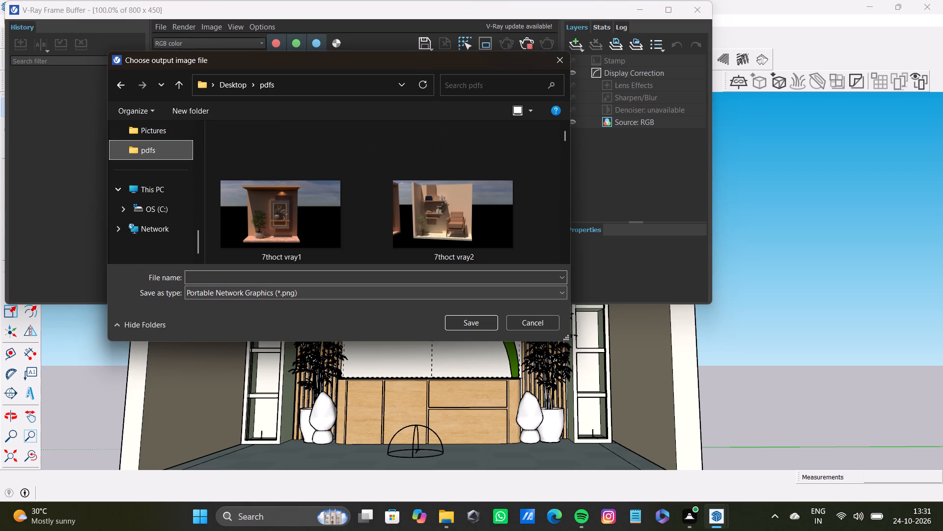
key(2)
text(4th)
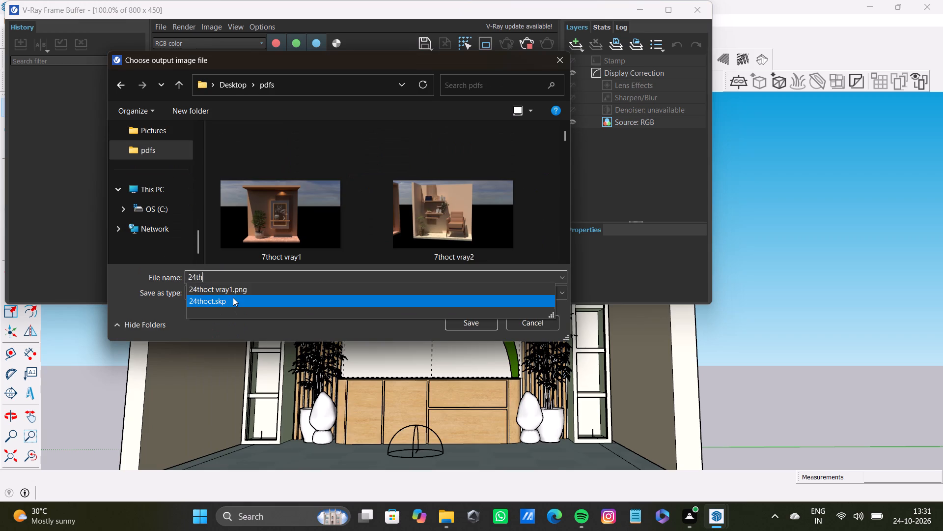
click(234, 291)
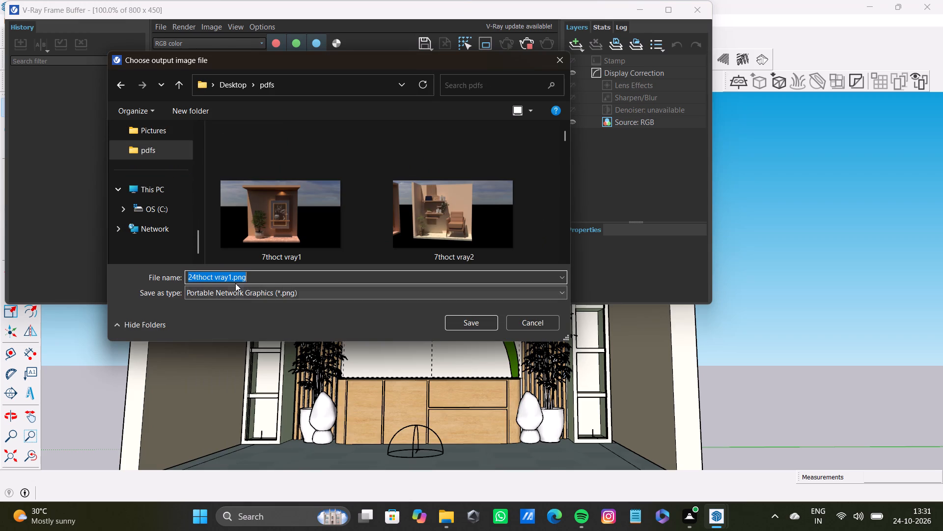
drag(231, 275, 233, 280)
key(BackSpace)
key(2)
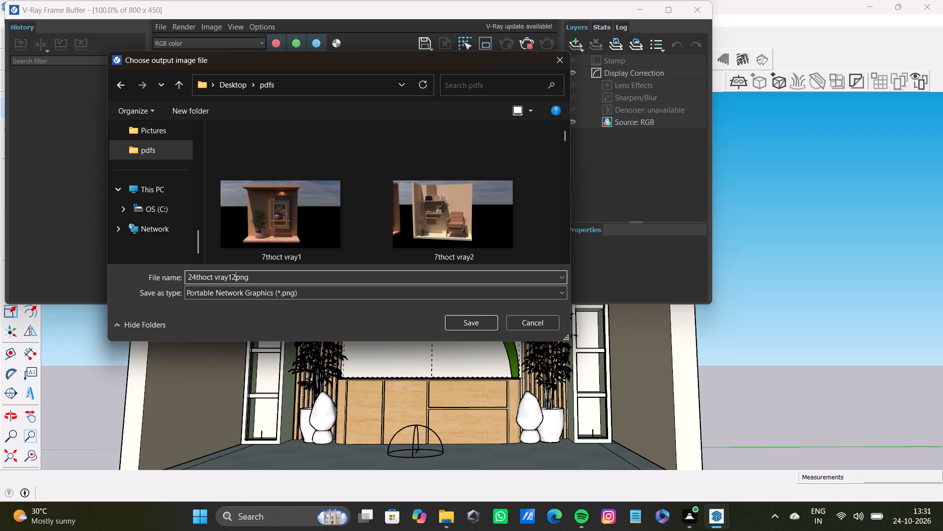
key(BackSpace)
key(BackSpace)
key(2)
key(Return)
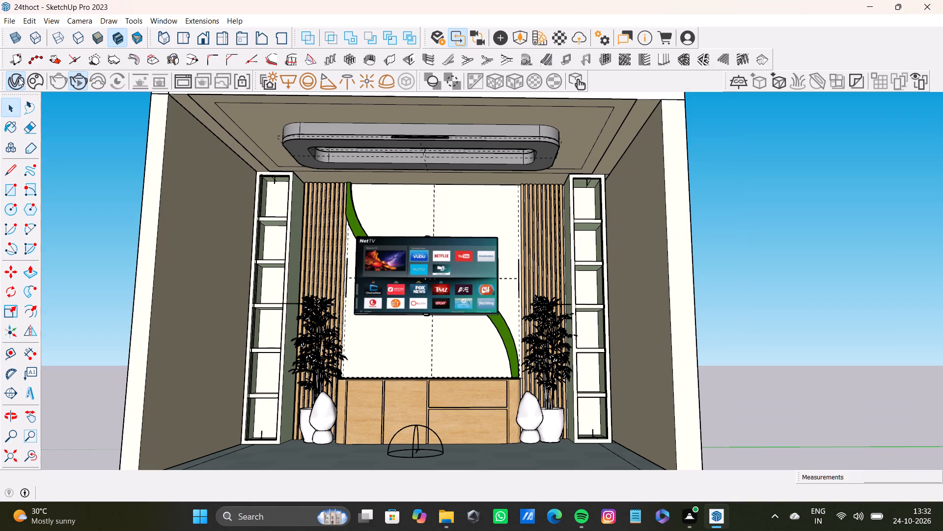
Close the render view and set the SunLight intensity to 3 in the V-Ray Asset Editor.
drag(533, 351, 515, 351)
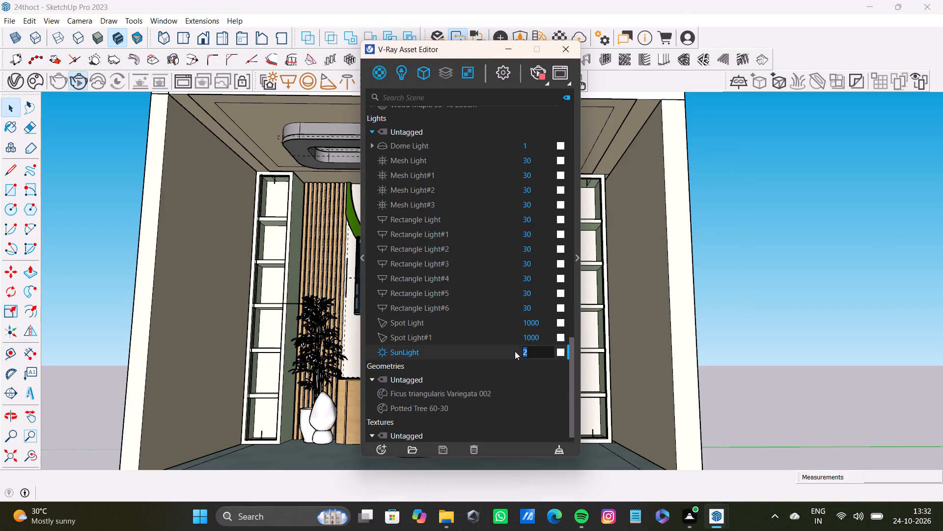
key(BackSpace)
key(3)
key(Return)
drag(540, 147, 527, 147)
click(527, 147)
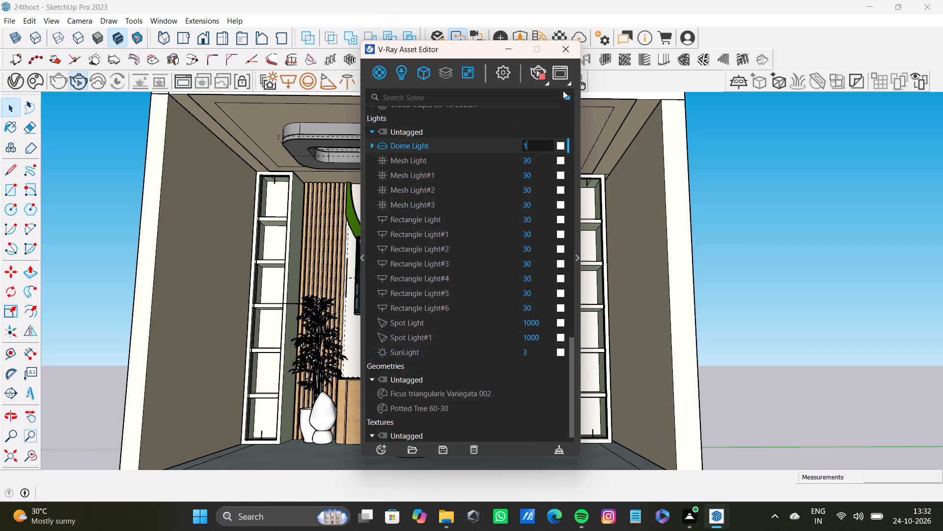
click(569, 50)
Run the interactive V-Ray render with the adjusted sunlight, check it with the whole room opening framed, and close the render view.
click(81, 84)
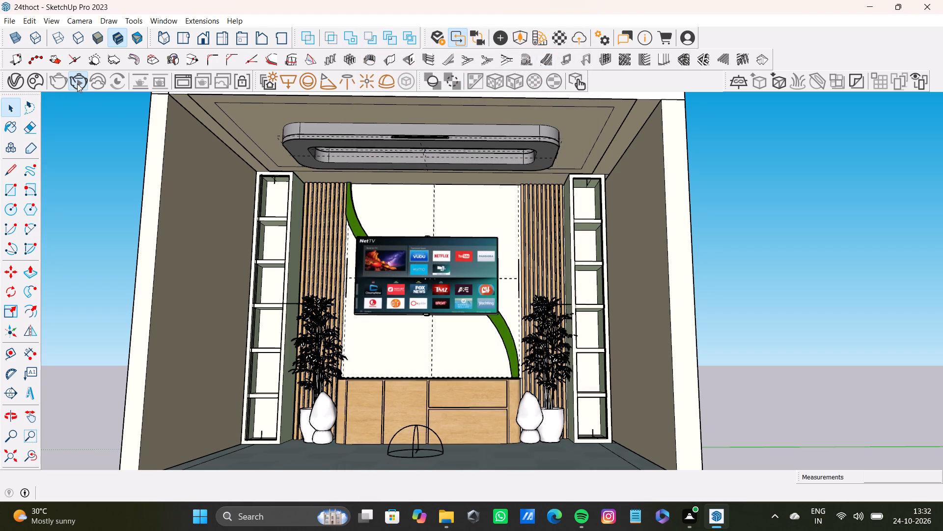
click(82, 79)
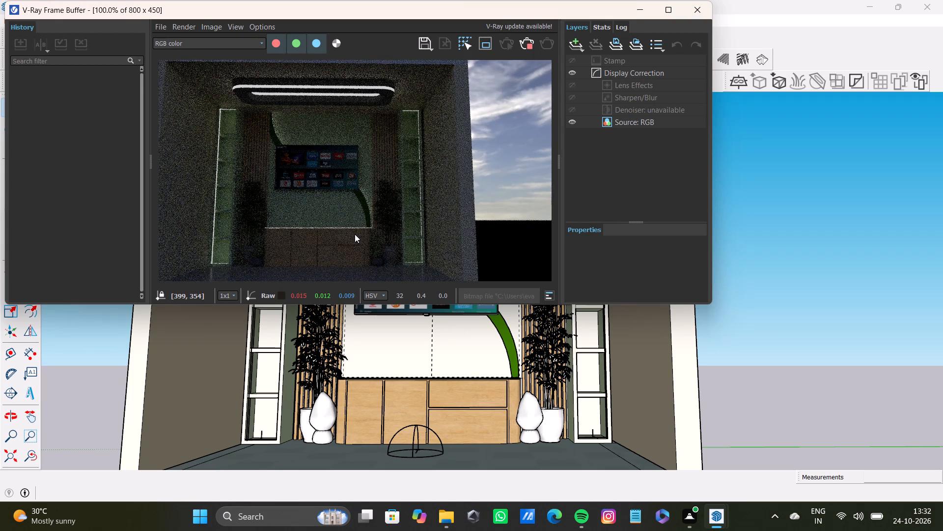
scroll(402, 347, down, 1)
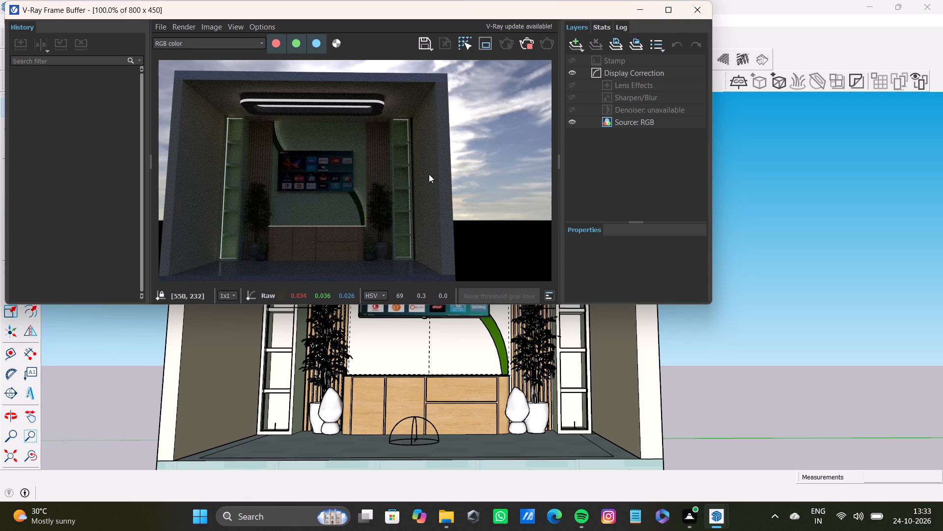
click(687, 6)
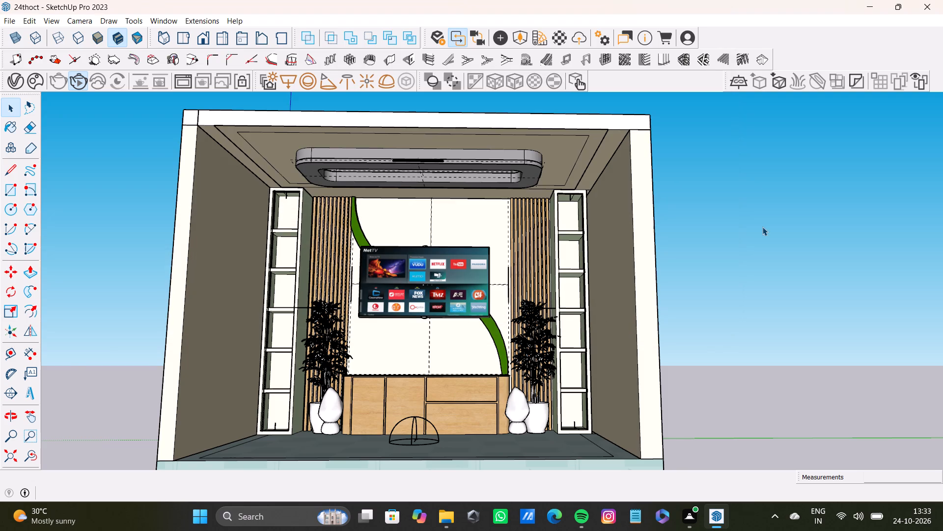
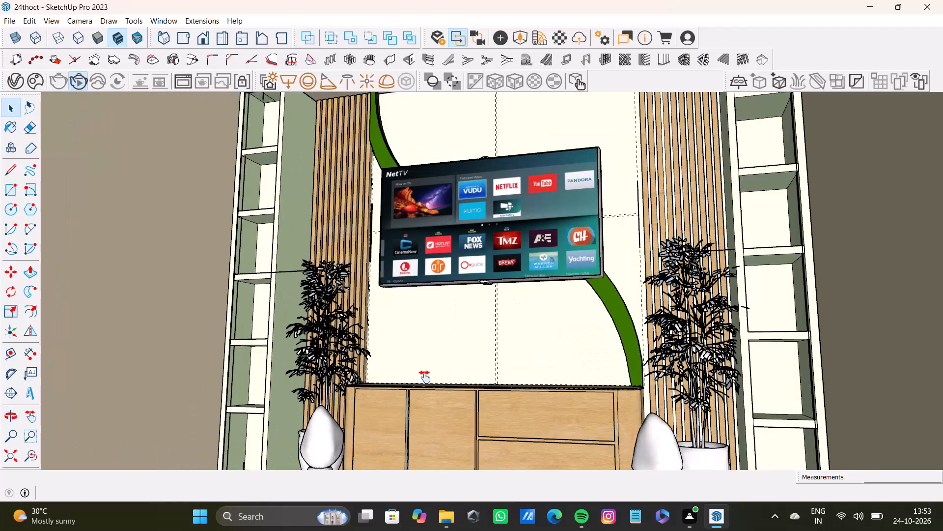
Scale the white ornament at the cabinet's left end to 1.50 in height and about 1.42 in width.
click(341, 371)
key(s)
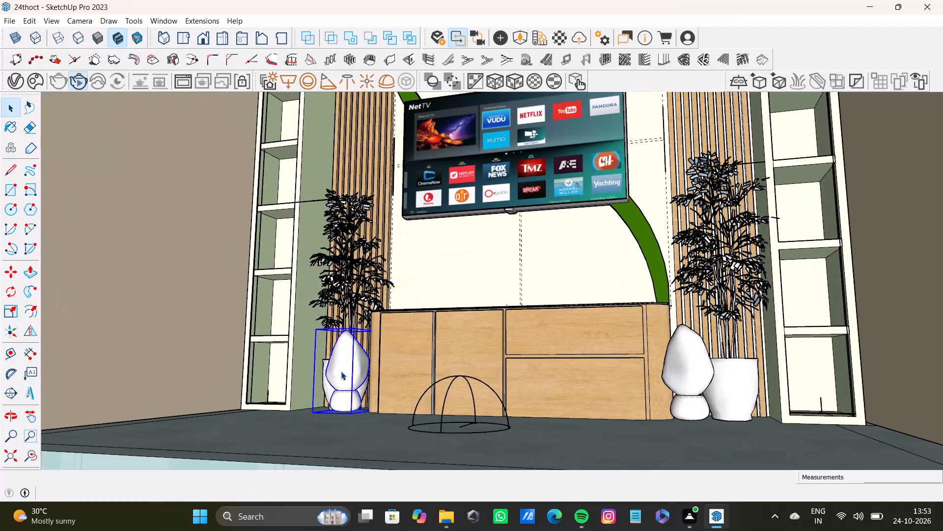
drag(346, 330, 346, 292)
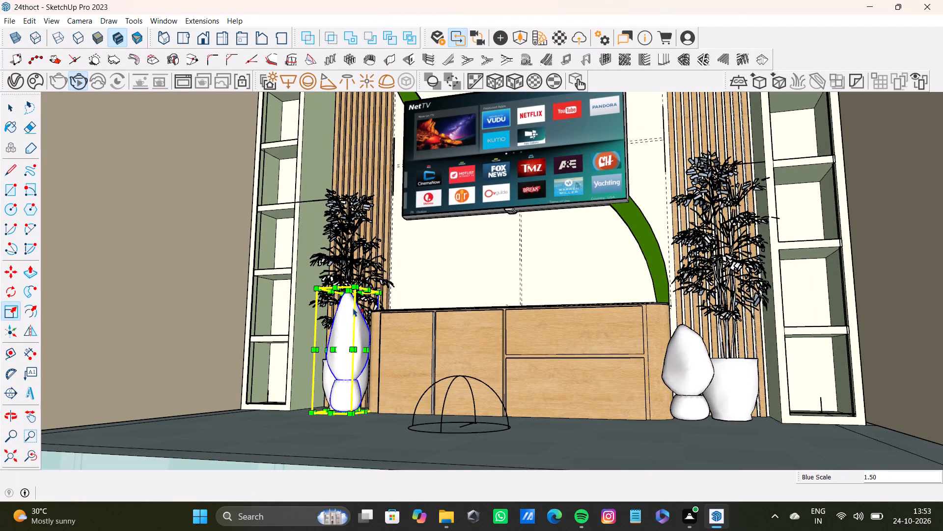
middle_drag(337, 363, 366, 368)
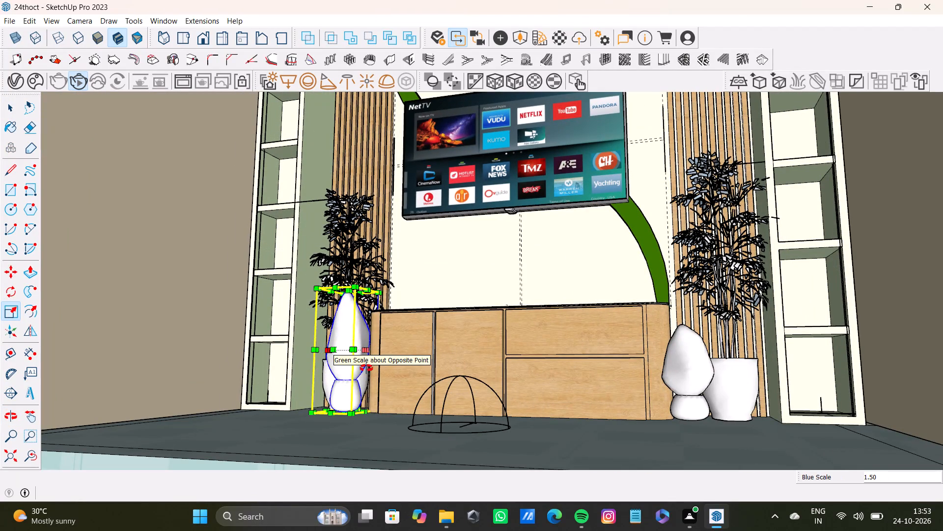
middle_drag(366, 368, 446, 379)
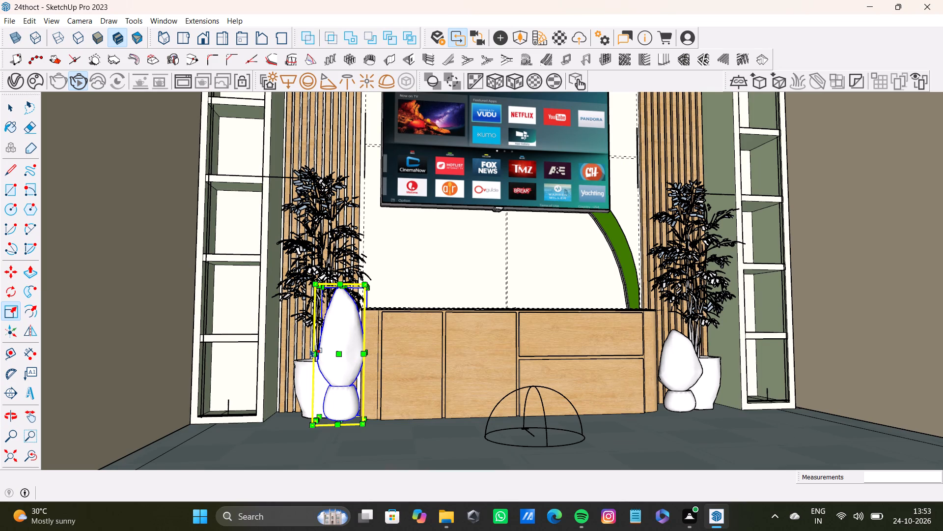
scroll(304, 373, up, 6)
middle_drag(304, 373, 369, 359)
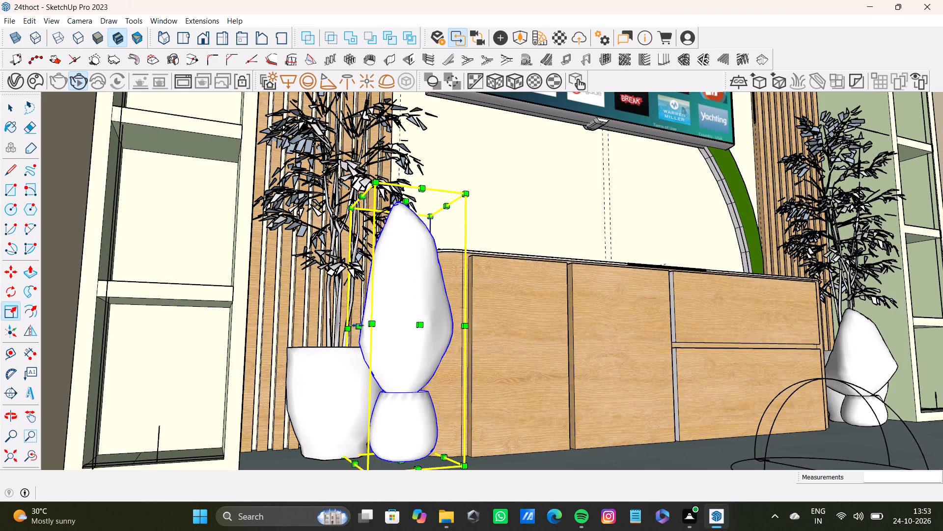
drag(358, 325, 332, 326)
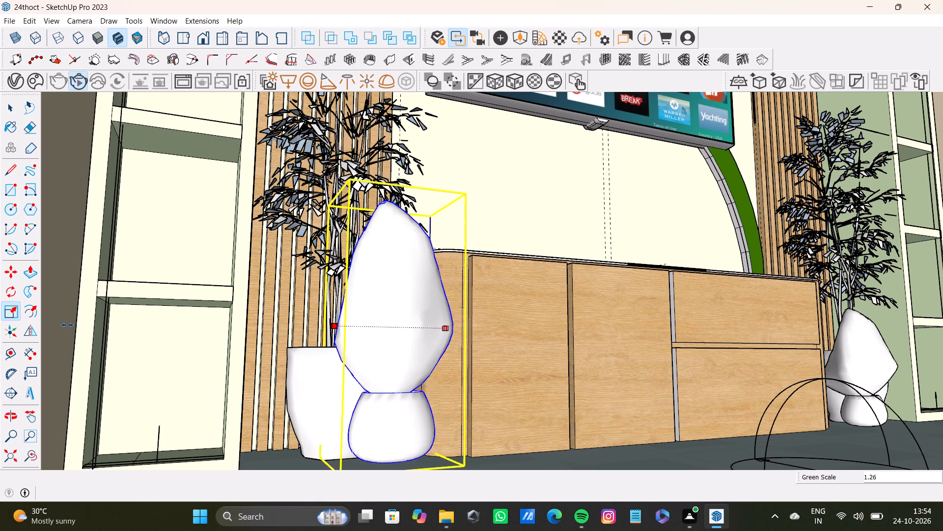
click(309, 374)
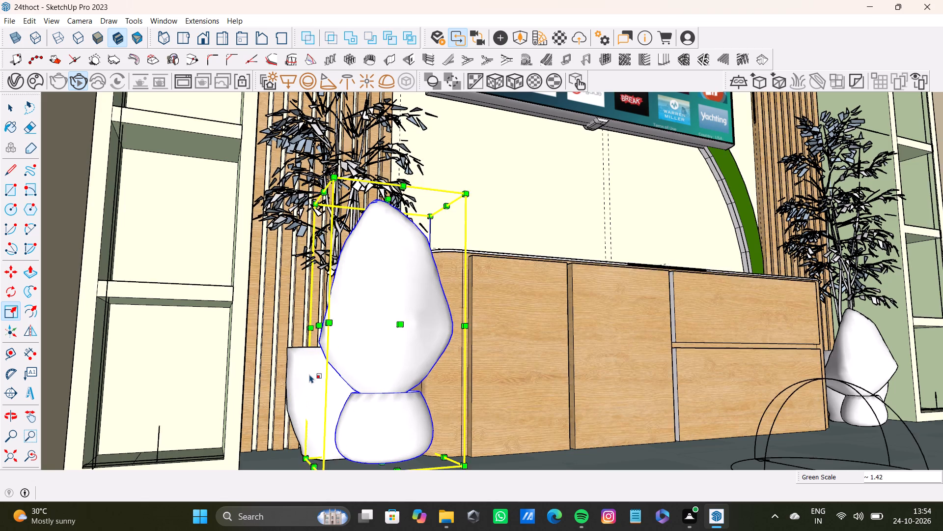
Scale the matching white ornament at the cabinet's right end to about 1.30 of its width.
scroll(309, 374, down, 14)
middle_drag(369, 395, 281, 443)
scroll(408, 403, up, 10)
key(space)
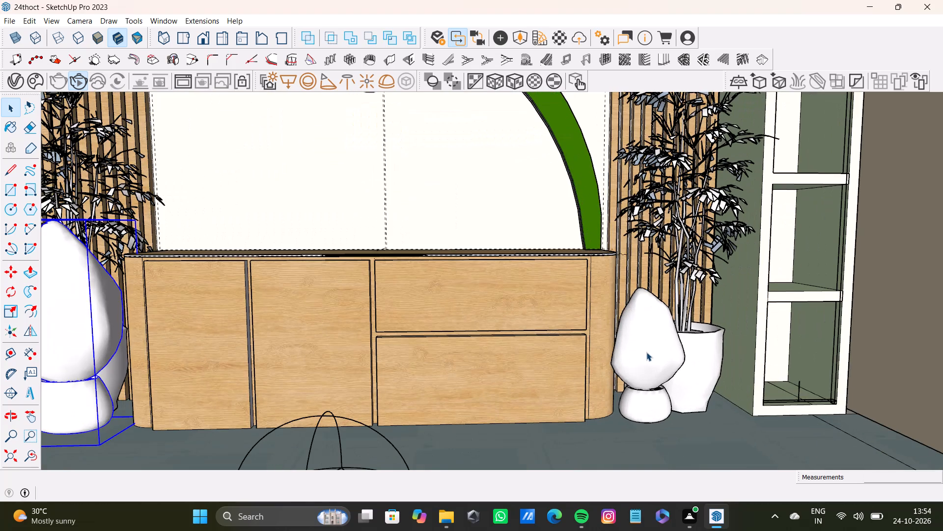
click(646, 352)
key(s)
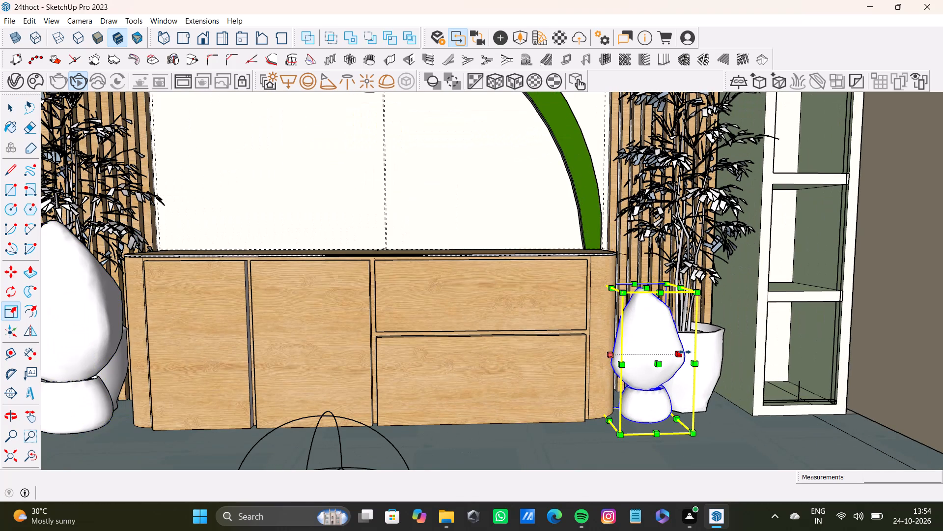
drag(685, 352, 703, 353)
middle_drag(694, 367, 588, 359)
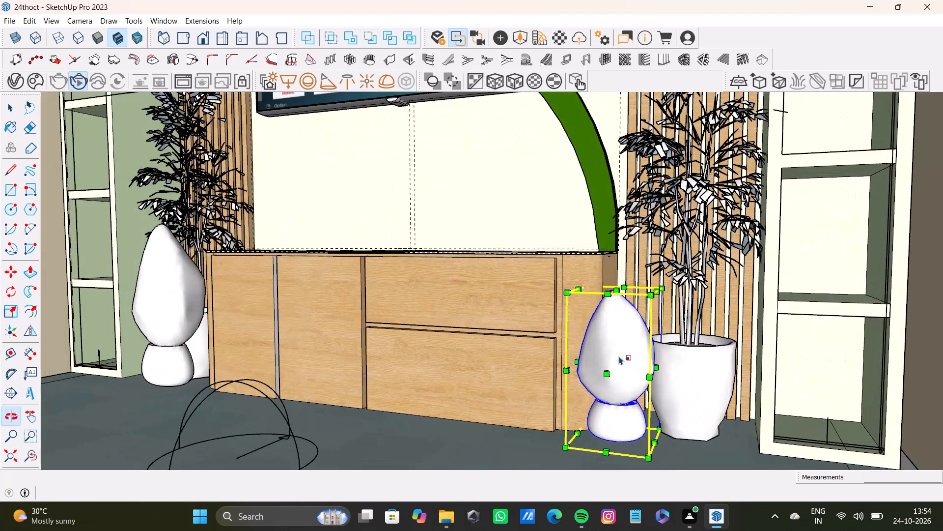
drag(659, 366, 674, 368)
scroll(639, 365, down, 5)
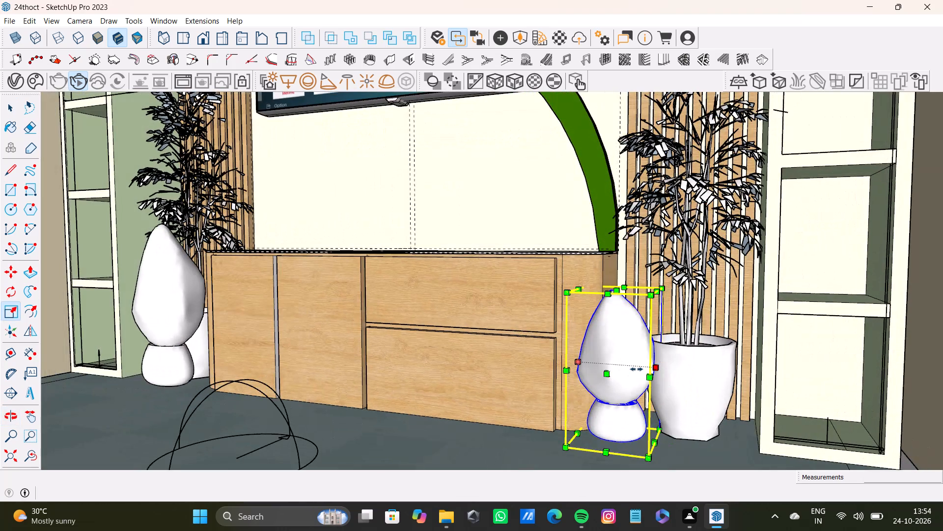
scroll(637, 369, down, 20)
scroll(637, 369, down, 7)
middle_drag(502, 404, 622, 410)
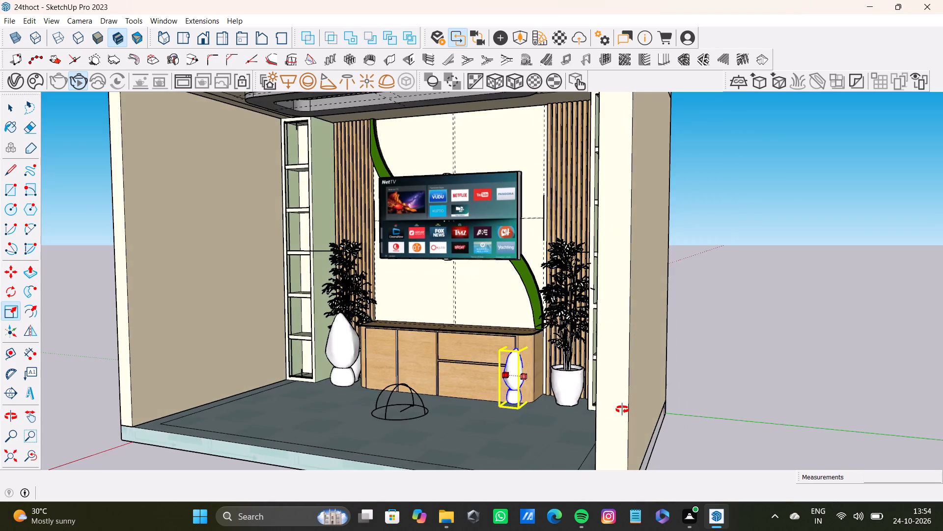
middle_drag(622, 410, 567, 416)
click(577, 387)
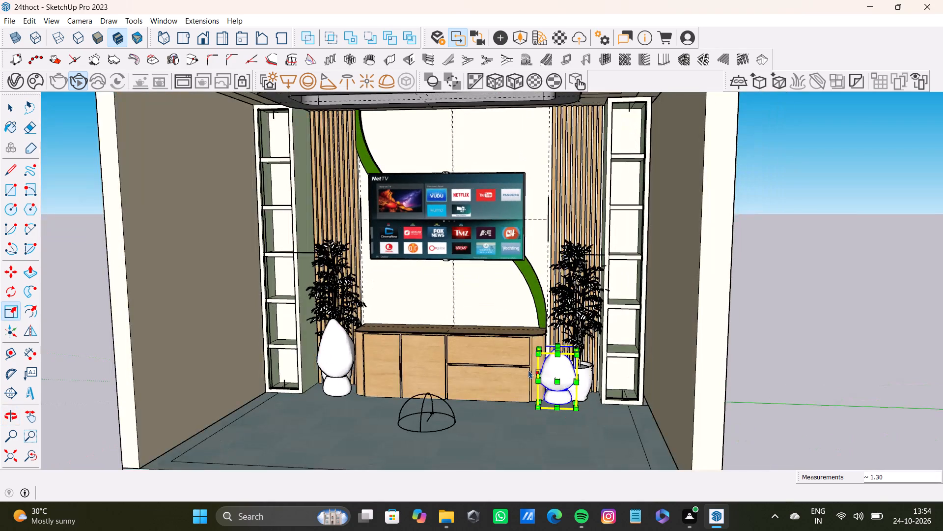
Stretch the right-hand white ornament upward along the blue axis so it stands closer to the left one's height.
scroll(553, 356, up, 13)
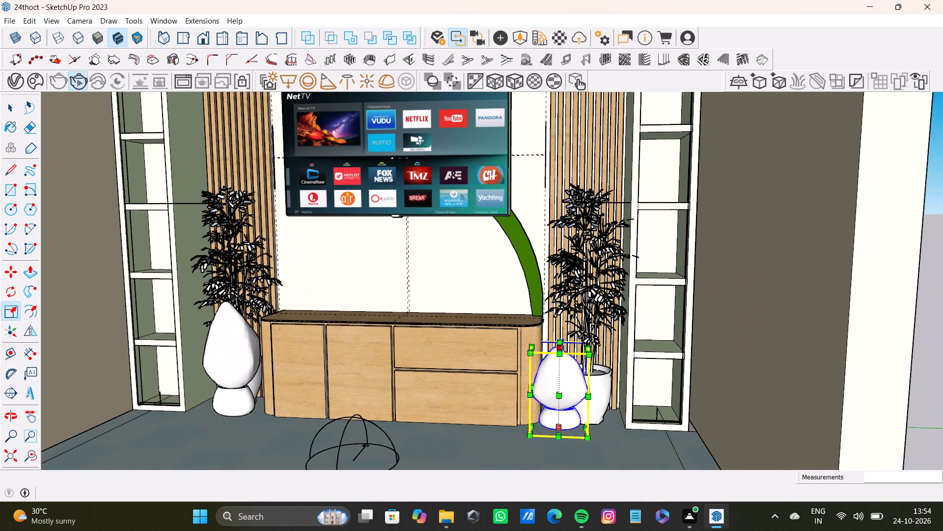
drag(558, 350, 552, 304)
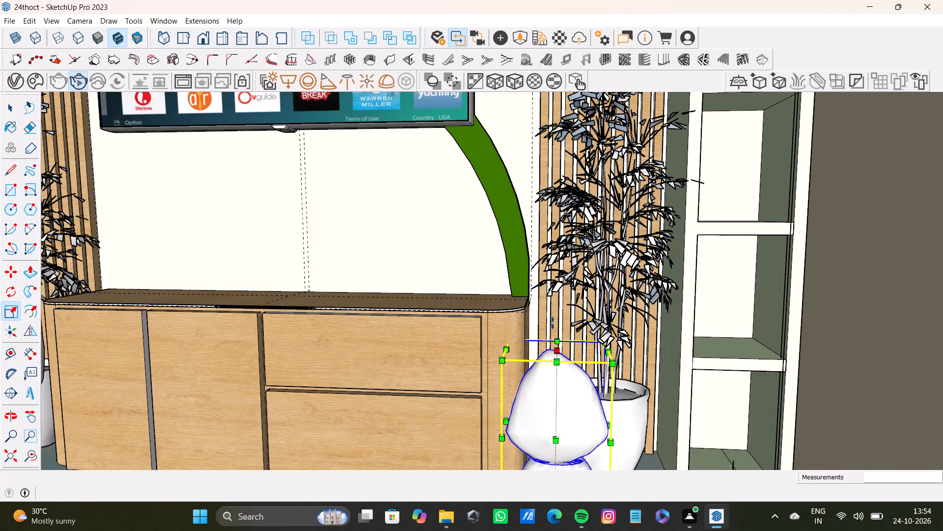
scroll(561, 370, down, 13)
scroll(529, 365, down, 12)
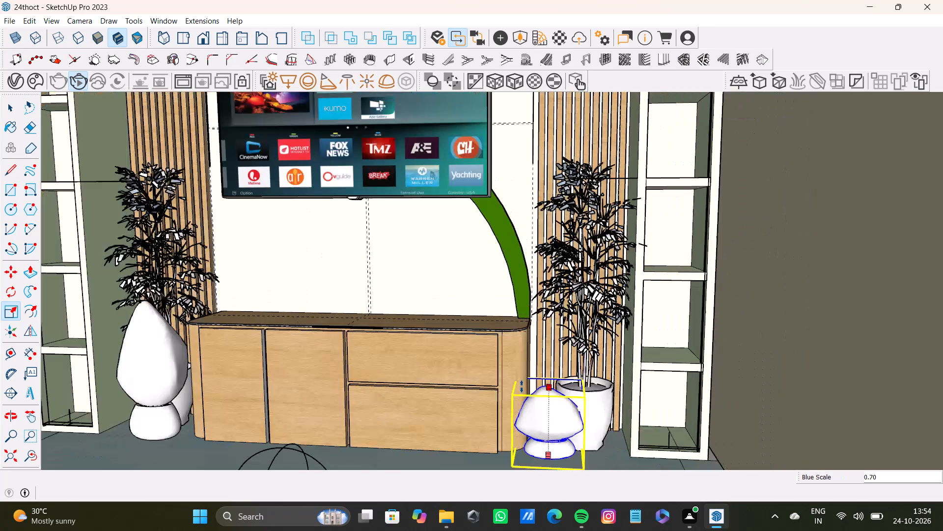
click(536, 356)
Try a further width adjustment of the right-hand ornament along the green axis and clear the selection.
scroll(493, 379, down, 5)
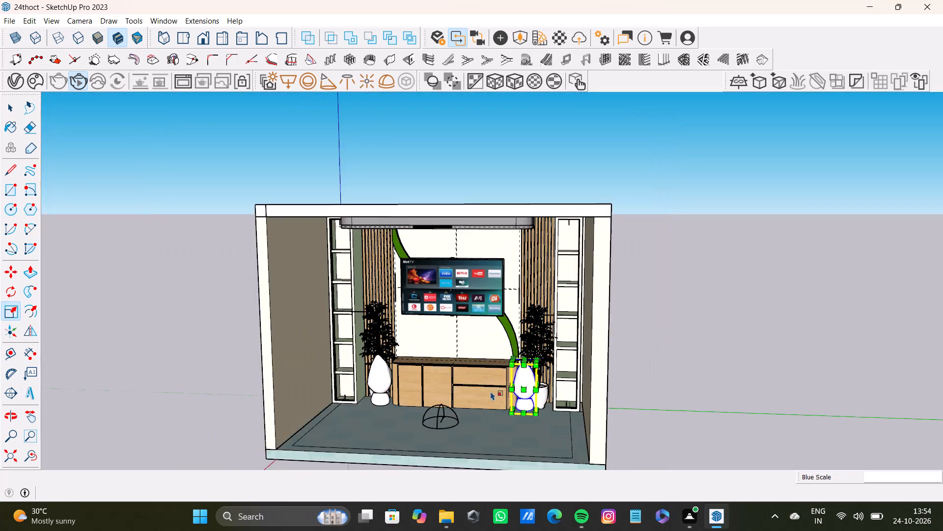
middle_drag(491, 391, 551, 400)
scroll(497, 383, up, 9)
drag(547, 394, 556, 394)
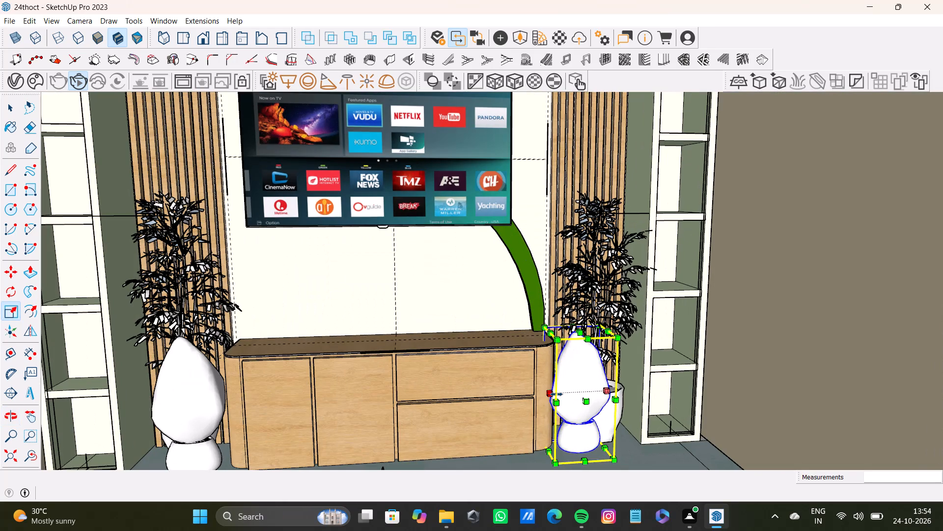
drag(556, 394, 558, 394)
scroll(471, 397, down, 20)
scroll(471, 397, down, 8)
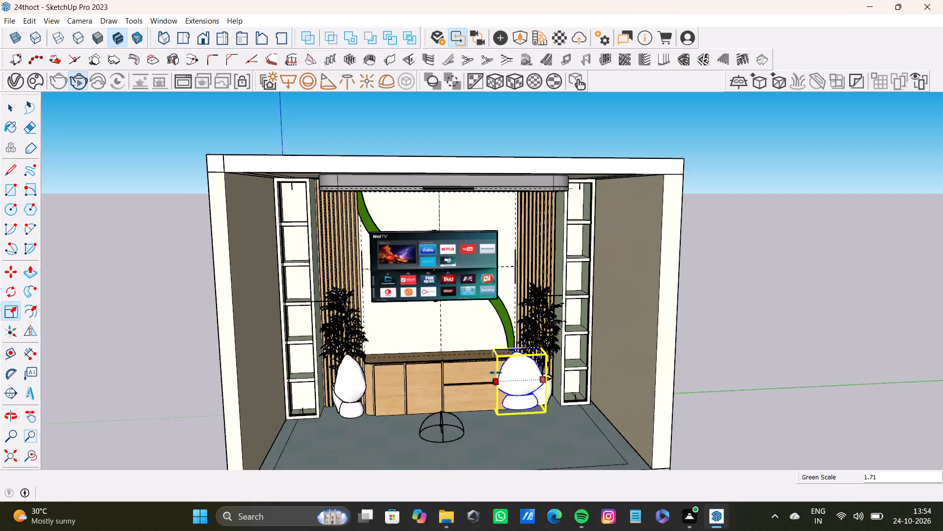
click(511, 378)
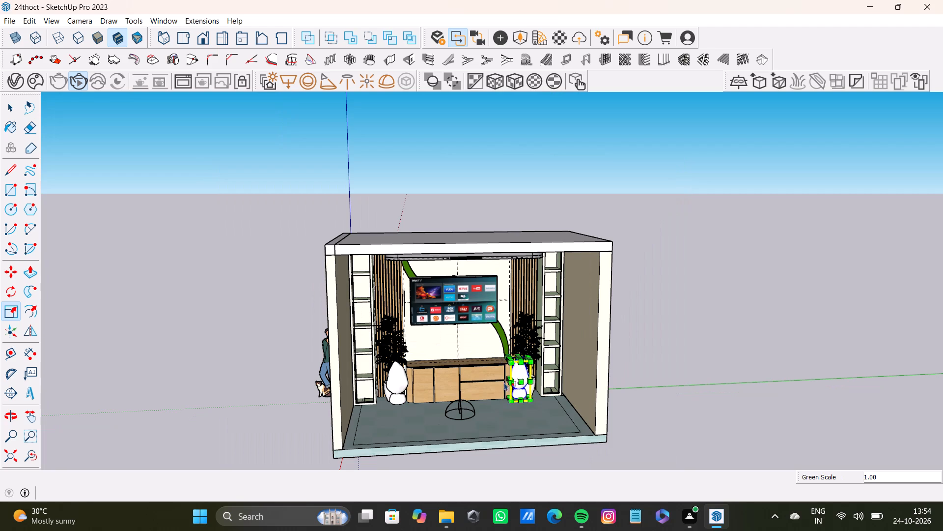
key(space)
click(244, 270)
Examine the two enlarged ornaments, the shelving and the TV wall from several viewpoints.
scroll(375, 358, up, 8)
middle_drag(414, 375, 389, 297)
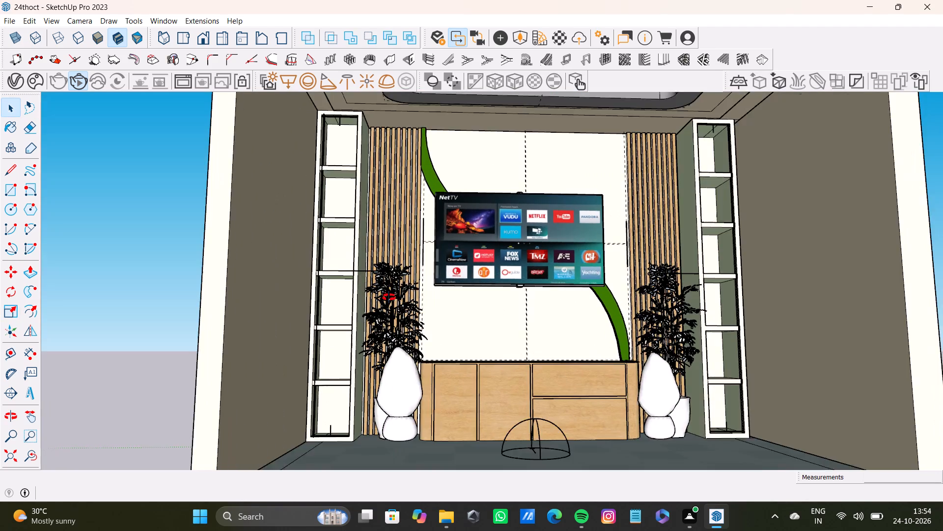
middle_drag(389, 297, 282, 242)
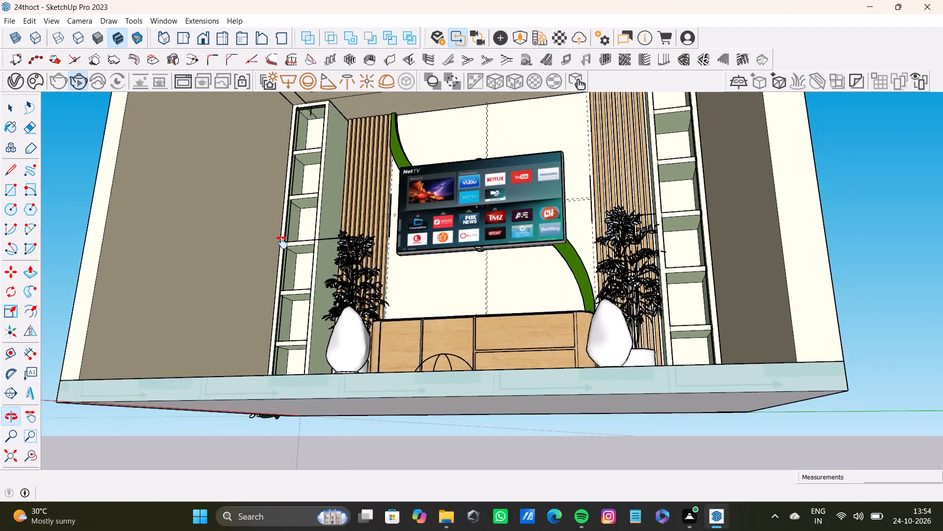
middle_drag(282, 242, 281, 269)
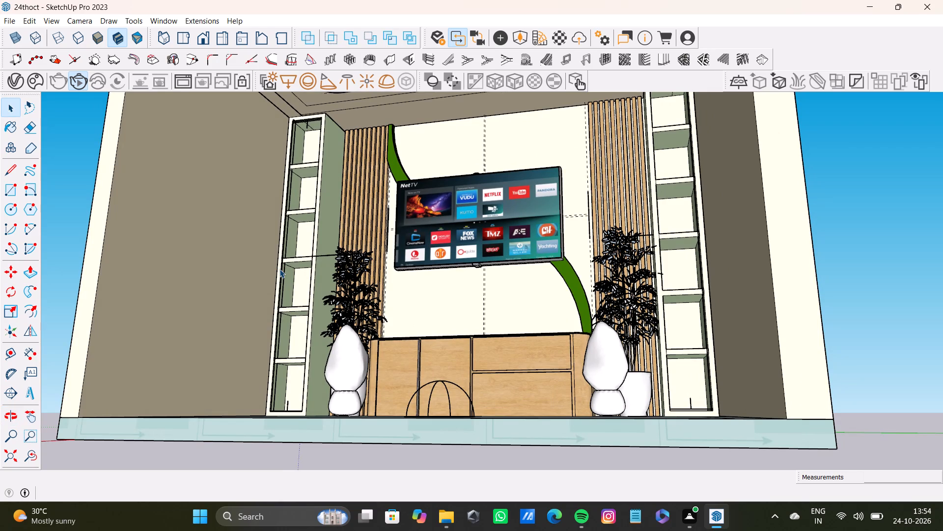
scroll(449, 352, up, 4)
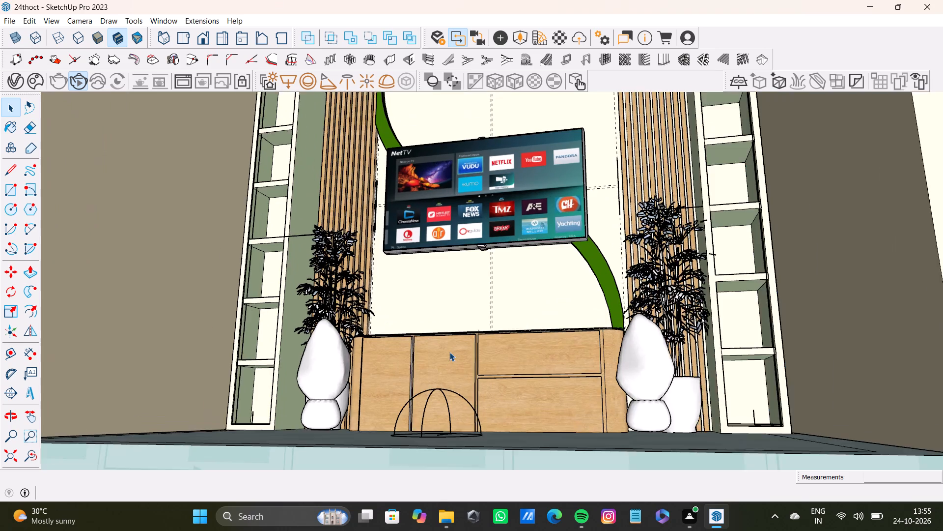
scroll(449, 352, up, 12)
scroll(505, 327, down, 13)
shift+middle_drag(476, 331, 547, 271)
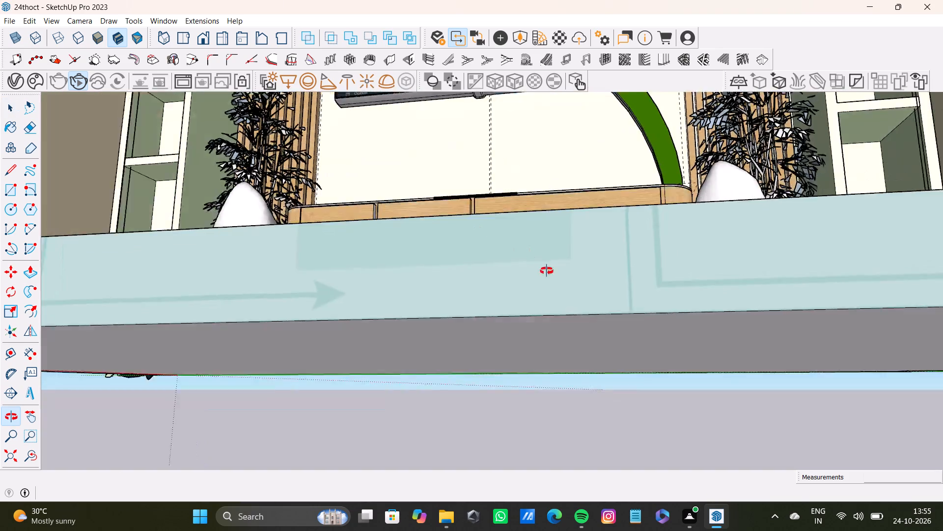
shift+middle_drag(547, 271, 562, 356)
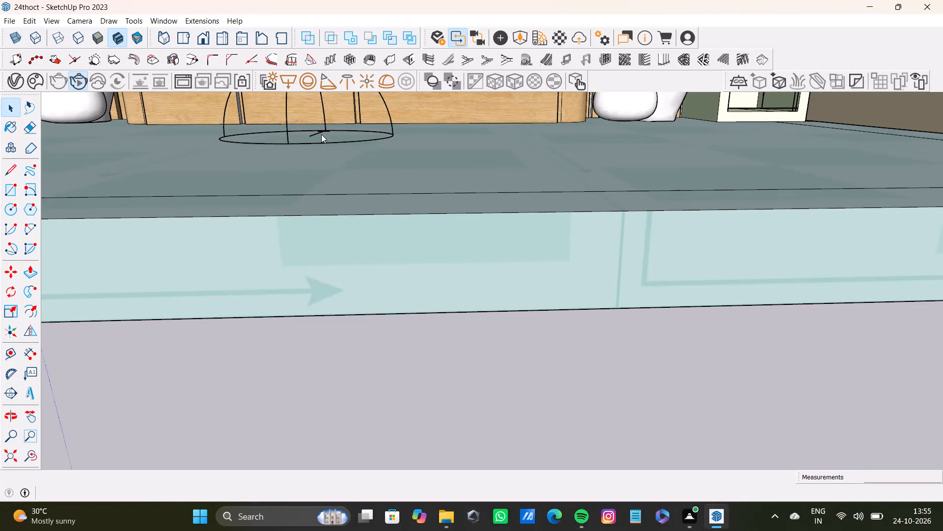
click(29, 462)
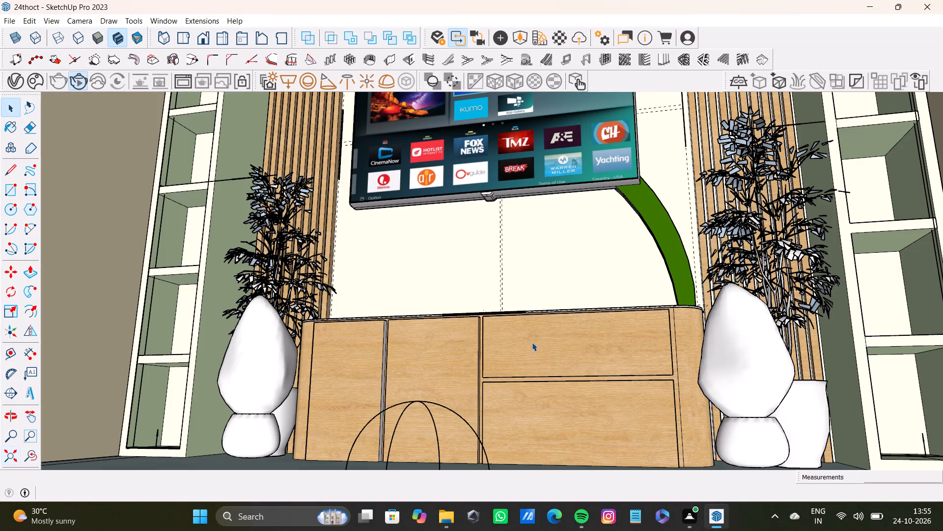
shift+middle_drag(635, 226, 644, 319)
scroll(601, 288, down, 6)
shift+middle_drag(536, 284, 528, 276)
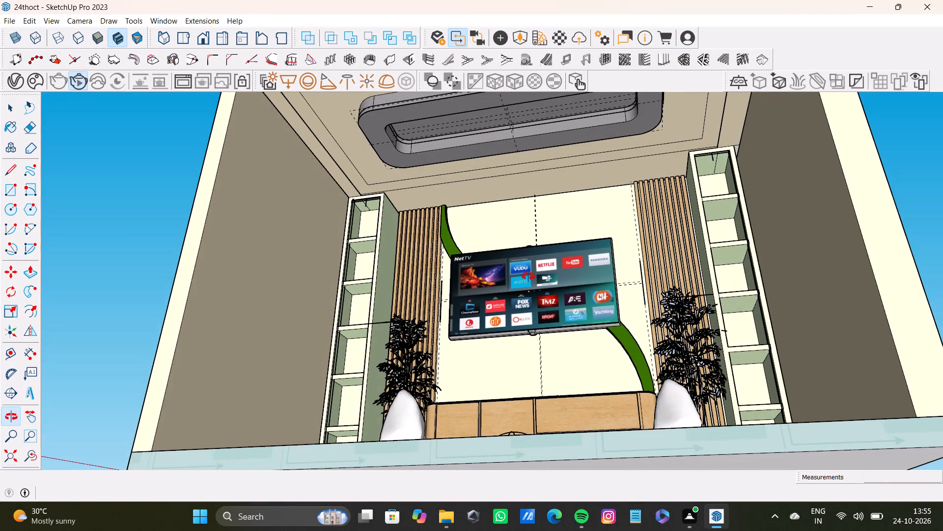
shift+middle_drag(528, 276, 539, 301)
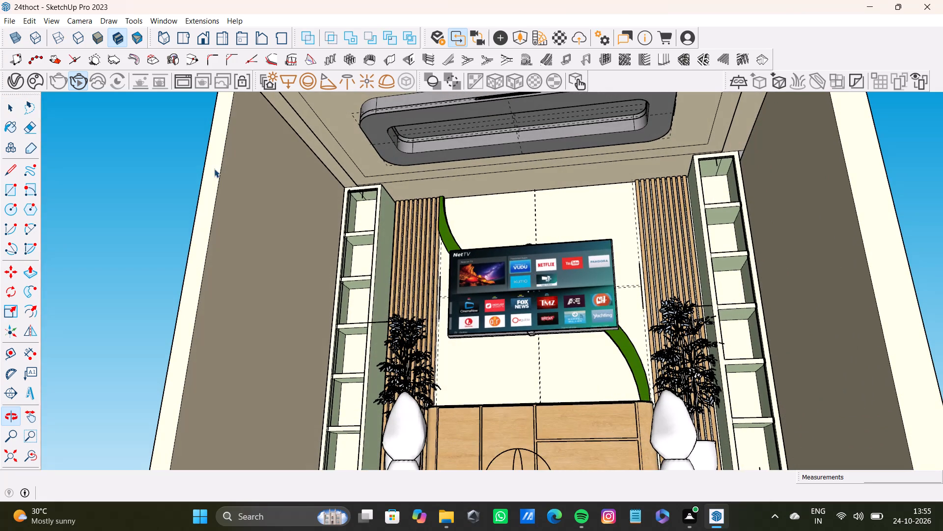
Stop the interactive V-Ray render.
click(82, 88)
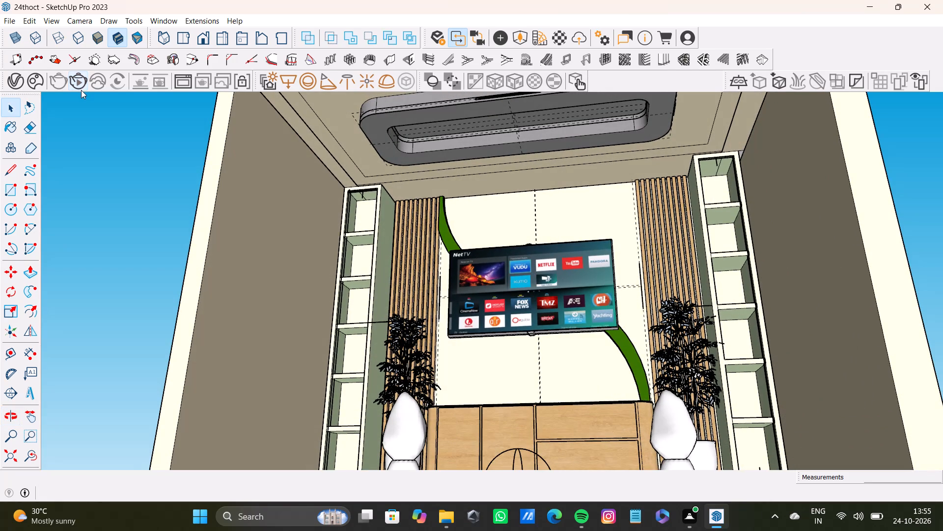
Insert the downloaded Books 297 001 accessory from Chaos Cosmos into a middle compartment of the left shelving unit and select it.
click(28, 84)
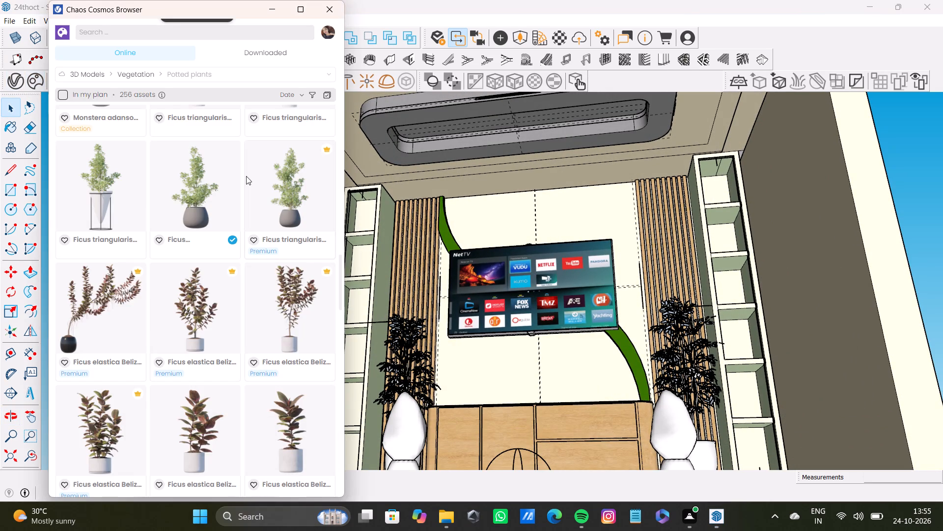
click(273, 51)
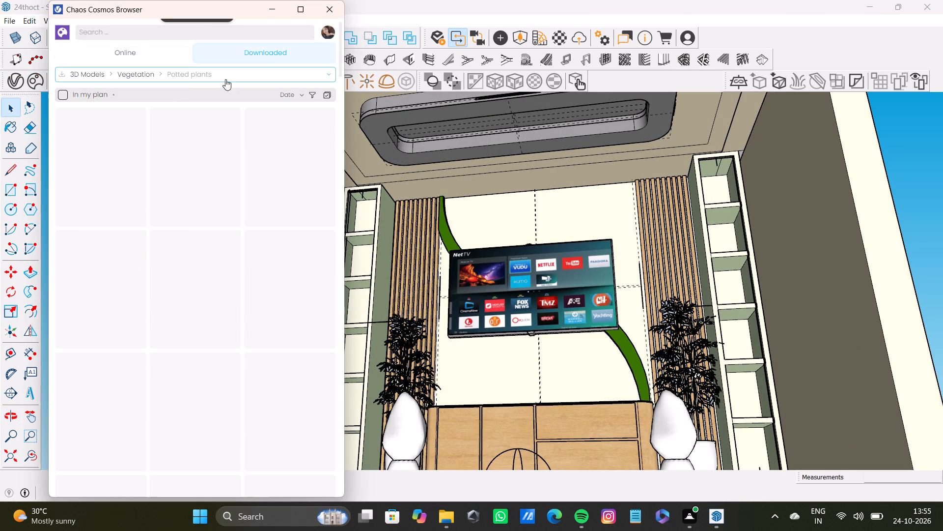
click(182, 77)
click(130, 126)
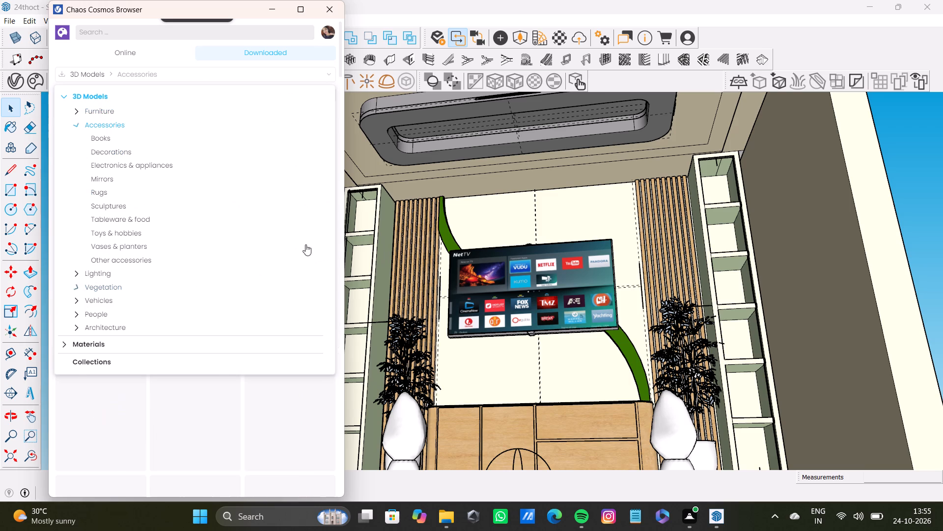
click(206, 425)
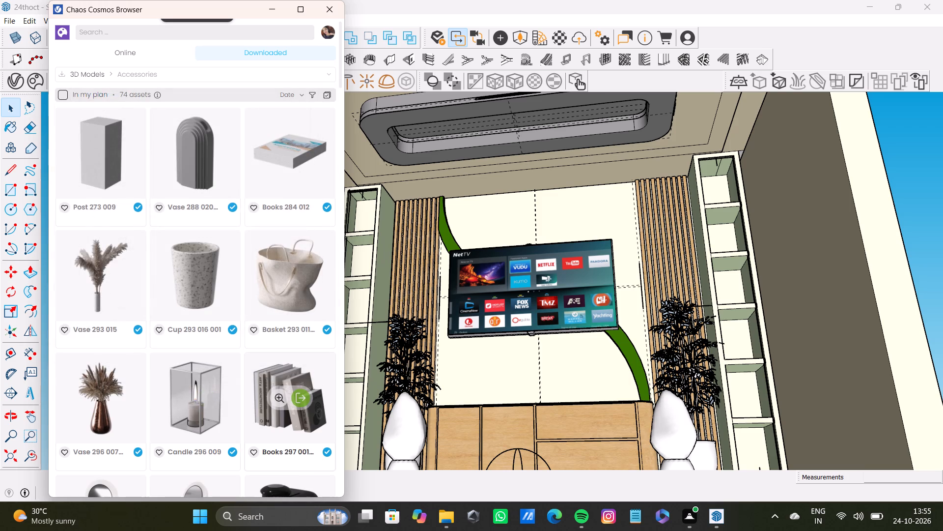
click(296, 405)
scroll(359, 336, up, 5)
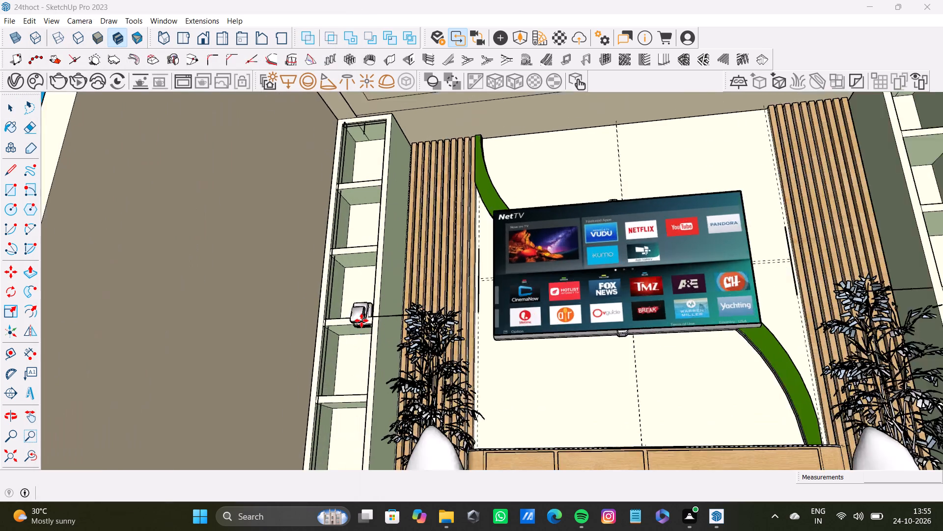
scroll(361, 321, up, 4)
middle_drag(361, 307, 420, 399)
scroll(383, 360, up, 6)
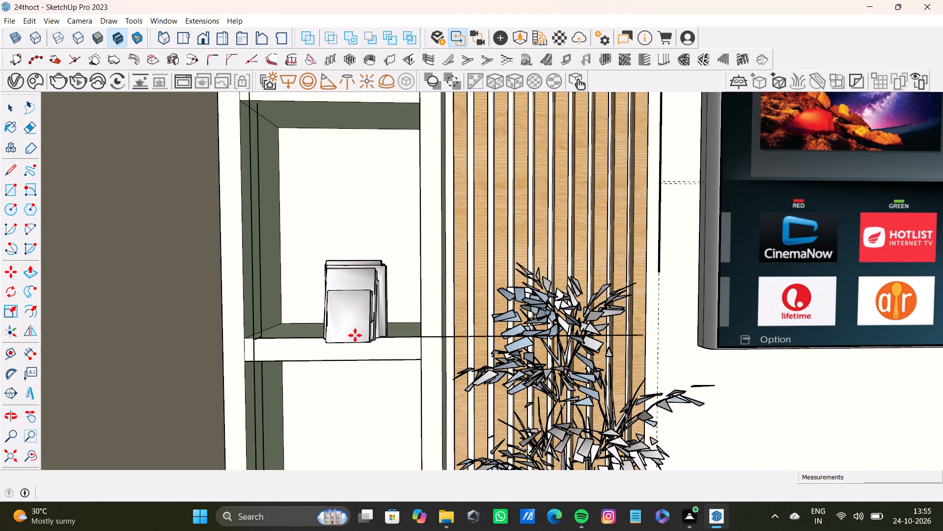
click(345, 332)
scroll(384, 352, down, 4)
middle_drag(391, 354, 327, 355)
key(space)
click(350, 326)
middle_drag(350, 331, 357, 342)
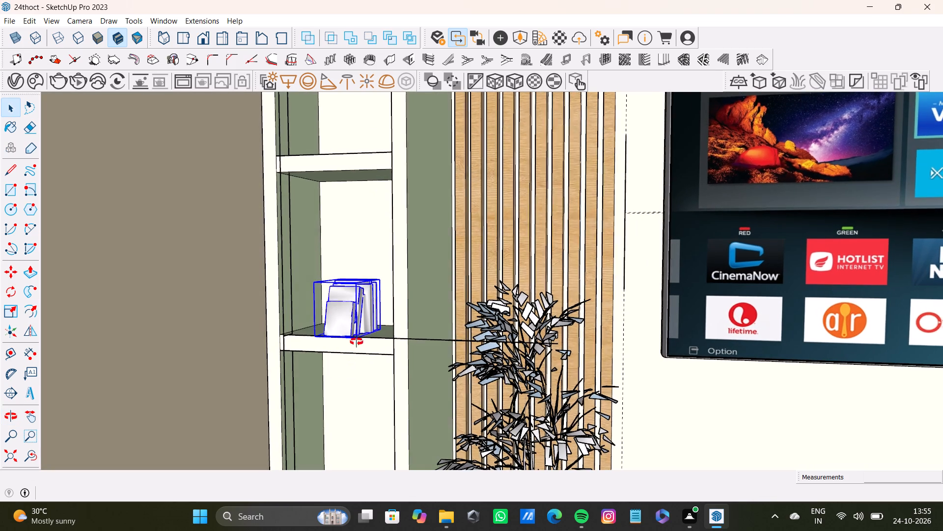
middle_drag(357, 342, 366, 361)
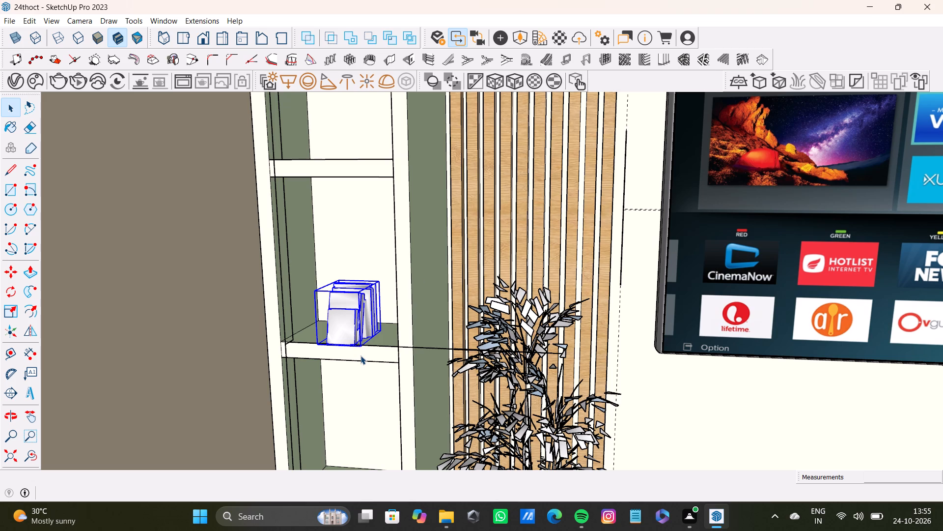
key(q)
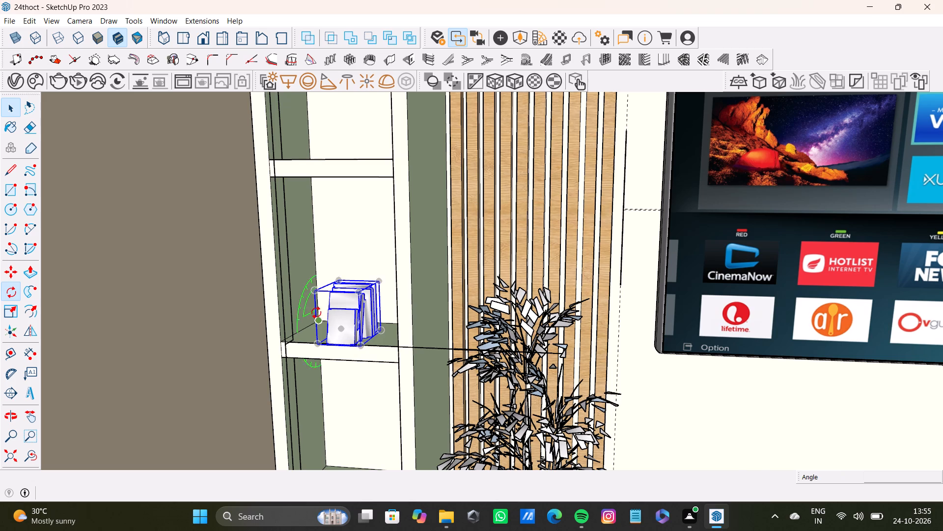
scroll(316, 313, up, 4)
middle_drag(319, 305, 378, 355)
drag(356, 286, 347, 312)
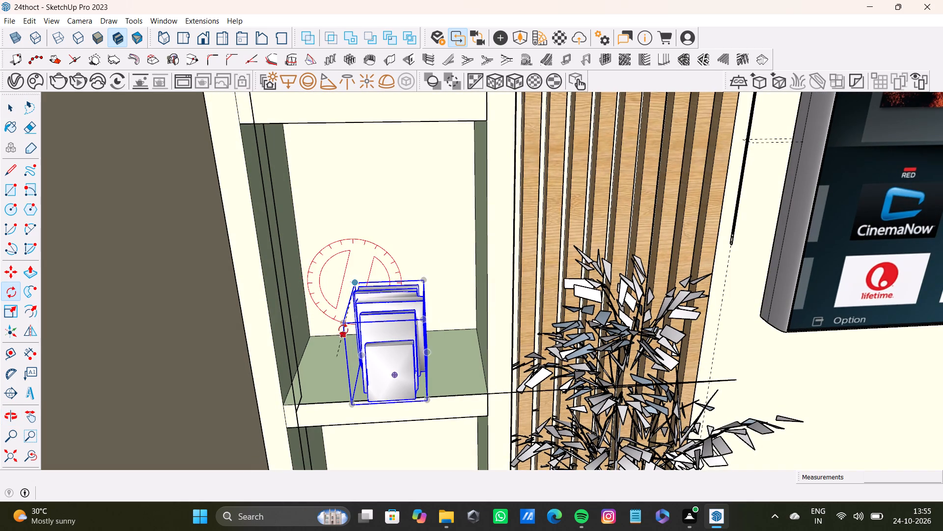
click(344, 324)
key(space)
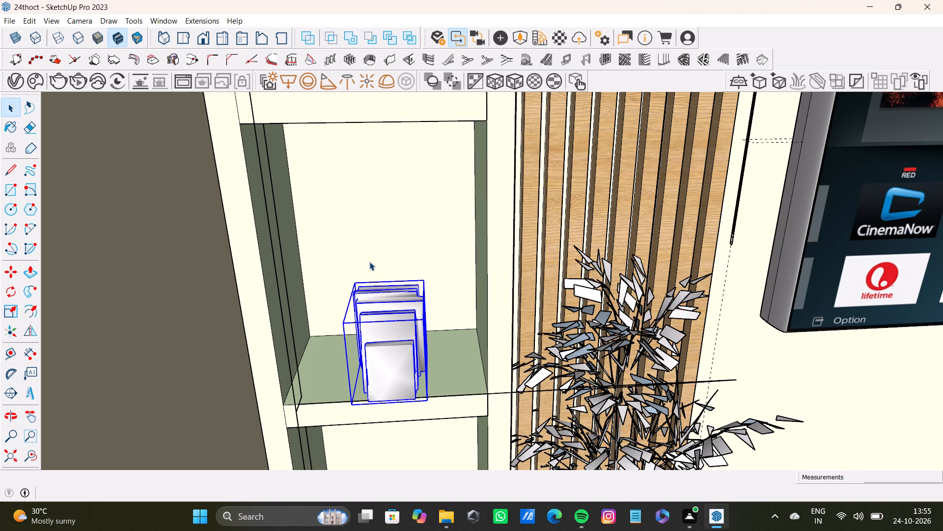
Rotate the book set 30° about the blue axis, pivoting on its rear top corner.
key(q)
scroll(350, 289, up, 7)
key(Up)
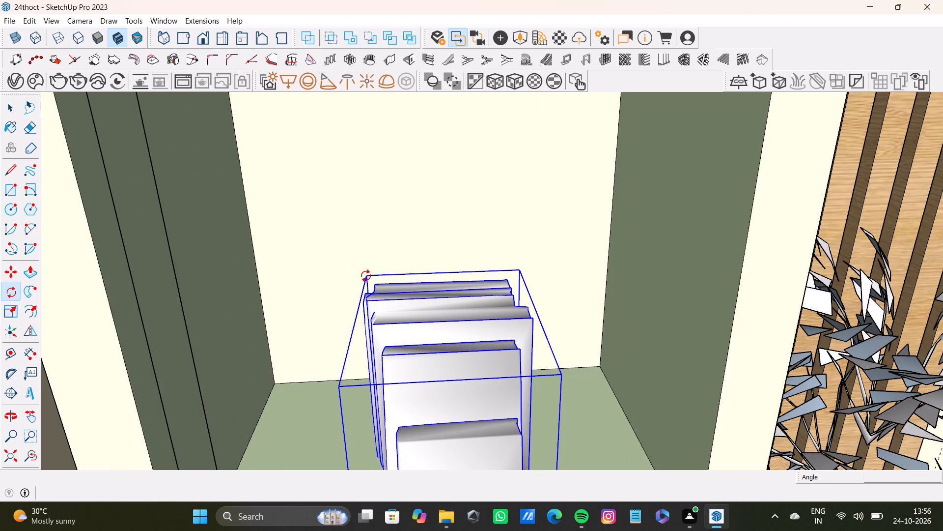
click(366, 276)
click(337, 388)
click(499, 365)
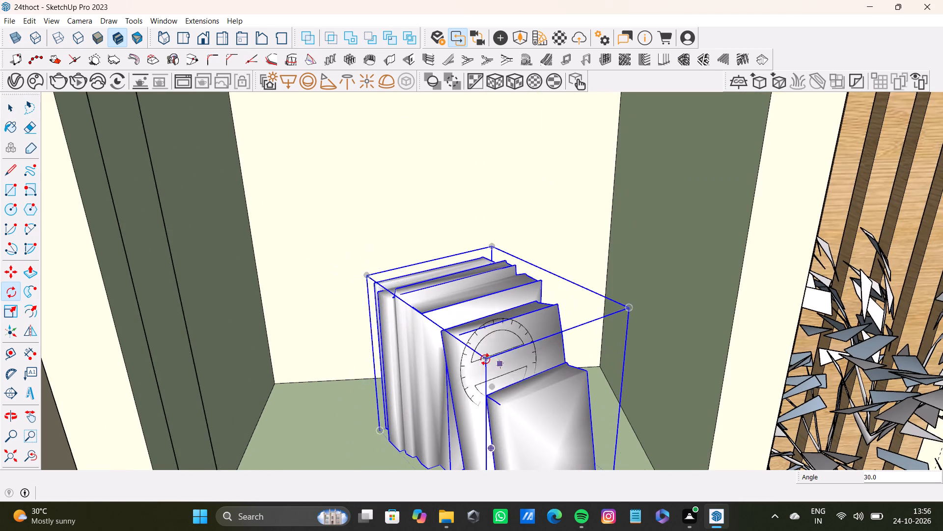
key(space)
Rotate the book set further about the blue axis so the row of spines turns toward the room.
scroll(484, 359, down, 8)
shift+middle_drag(480, 365, 376, 358)
key(q)
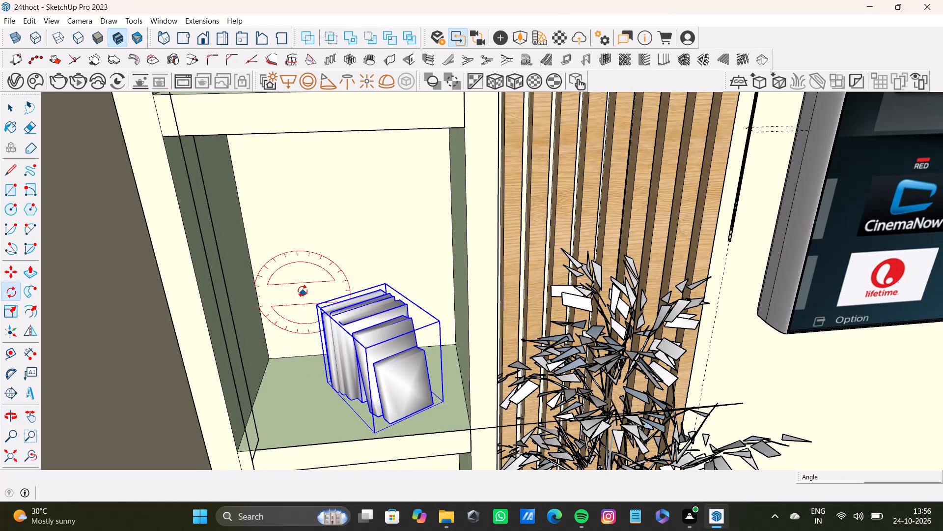
click(319, 305)
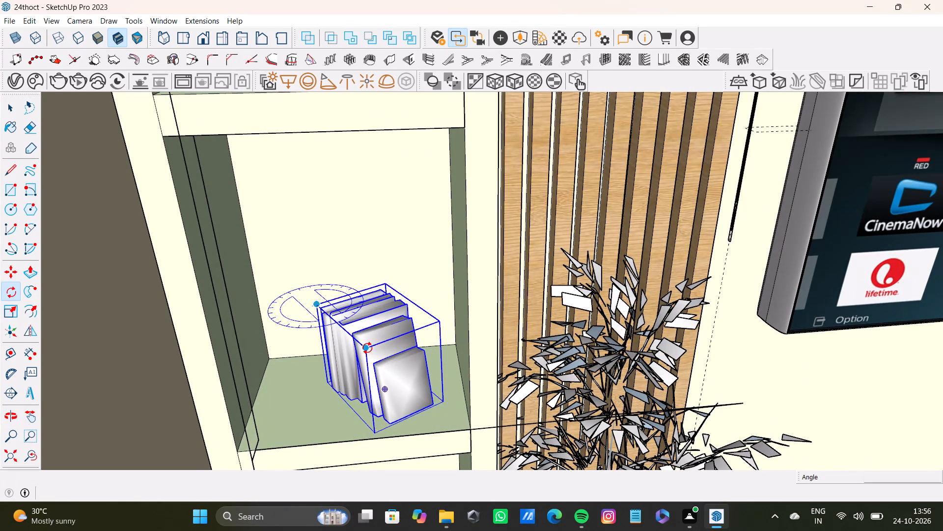
click(367, 348)
click(411, 332)
key(space)
Move the book set across its shelf toward the compartment's front-left corner.
key(m)
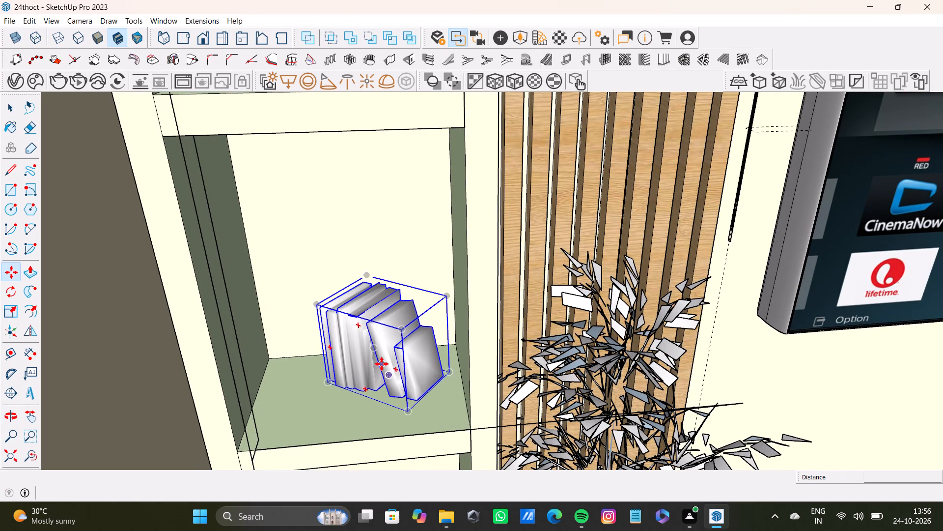
click(382, 364)
click(346, 388)
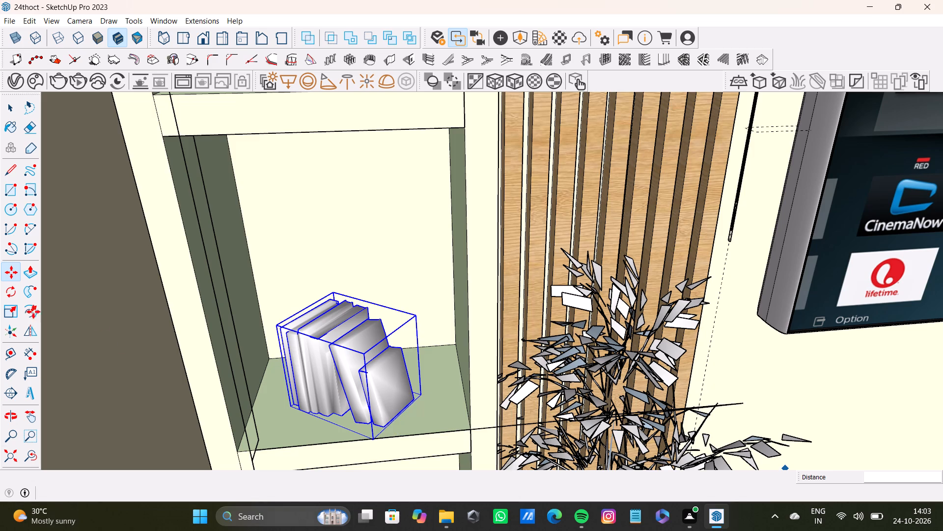
Stretch the book set along the length of its row so it fills more of the shelf's width.
scroll(707, 454, down, 14)
middle_drag(433, 348, 391, 222)
scroll(385, 278, up, 4)
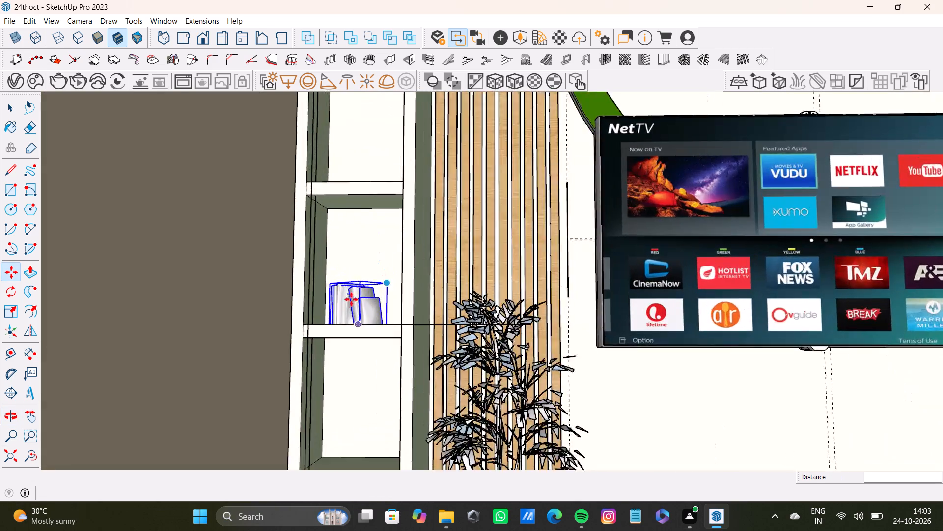
scroll(351, 299, up, 4)
shift+middle_drag(352, 284, 389, 352)
scroll(389, 318, up, 8)
middle_drag(381, 290, 365, 248)
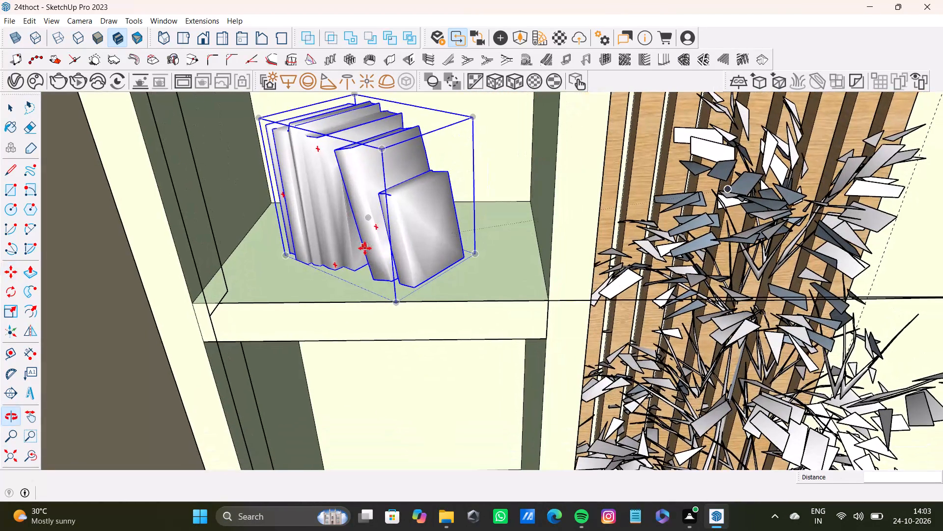
key(s)
drag(437, 208, 477, 215)
Shift the stretched book set about 2 7/8" toward the left side of its shelf compartment.
scroll(413, 214, down, 4)
shift+middle_drag(359, 218, 295, 256)
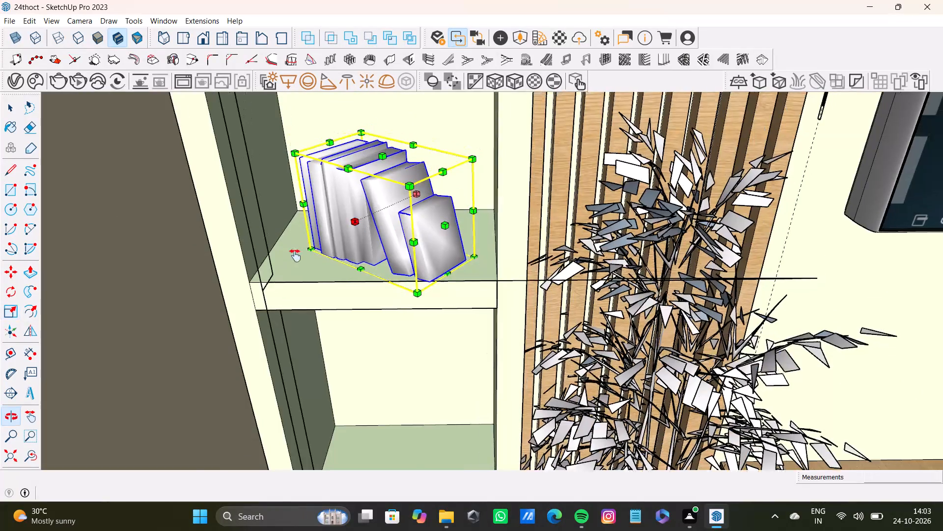
shift+middle_drag(295, 256, 364, 216)
key(m)
drag(332, 247, 319, 243)
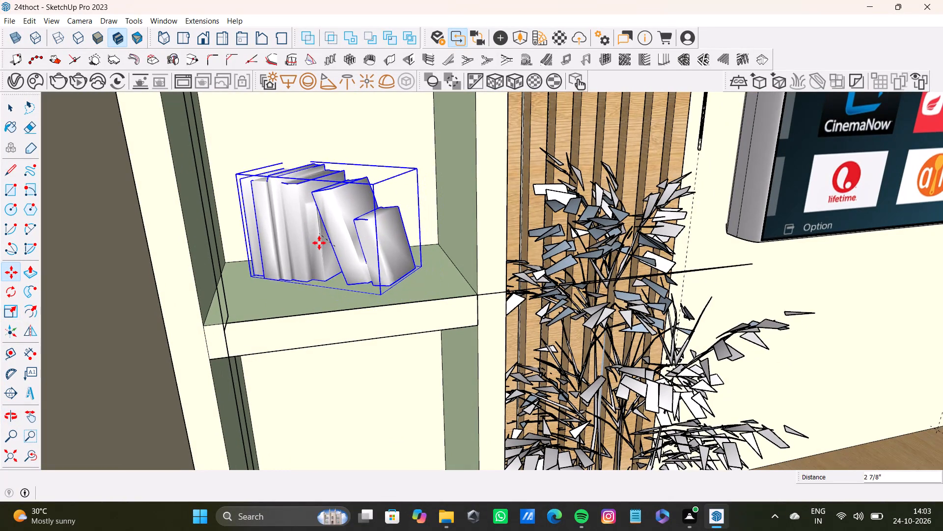
drag(319, 243, 317, 244)
Stretch the book set upward along the blue axis so it stands taller in its compartment.
scroll(331, 247, down, 4)
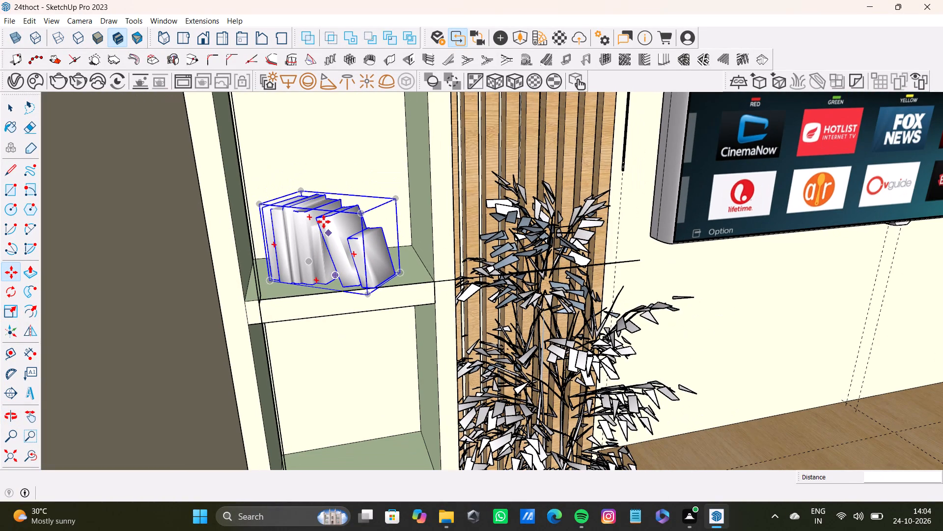
key(s)
drag(326, 199, 319, 154)
scroll(330, 179, down, 3)
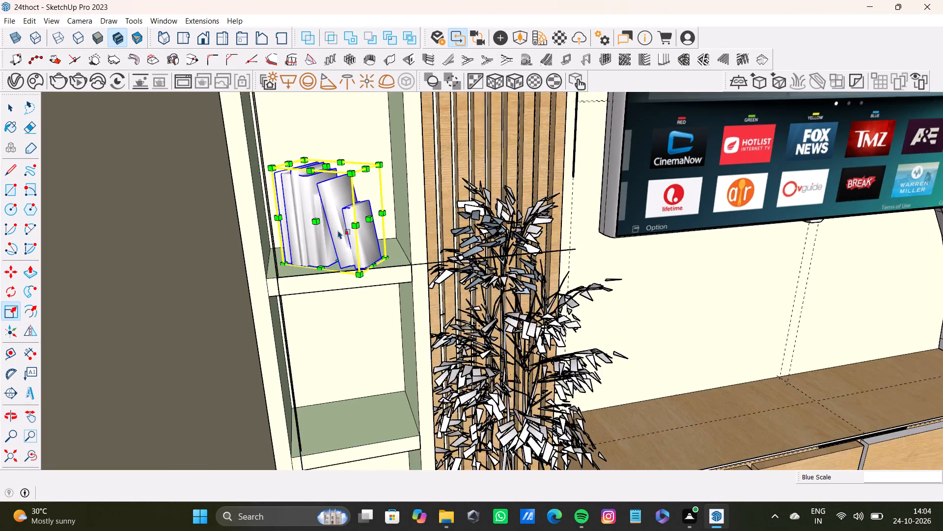
Examine the book set's size and position against the shelving and the whole TV wall from far and near.
scroll(338, 230, down, 5)
middle_drag(393, 262, 363, 190)
scroll(354, 203, down, 8)
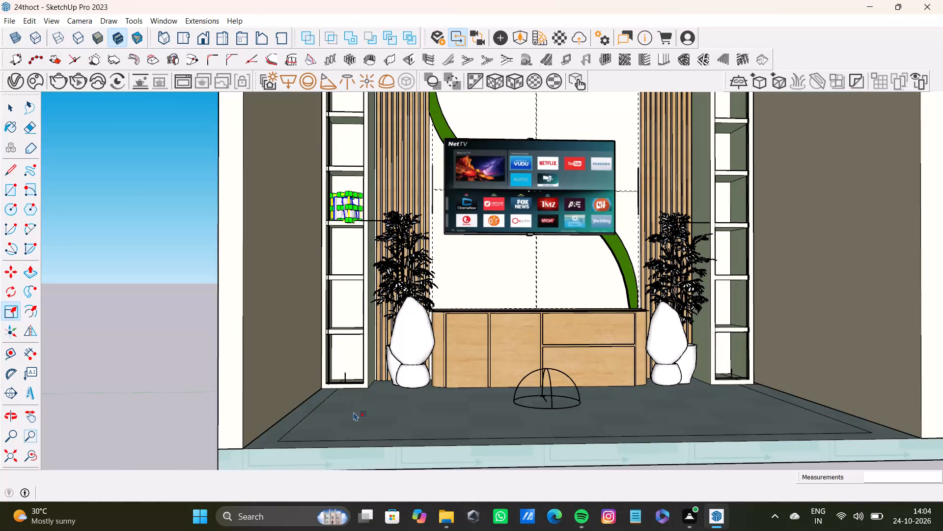
scroll(418, 235, down, 9)
scroll(379, 251, up, 1)
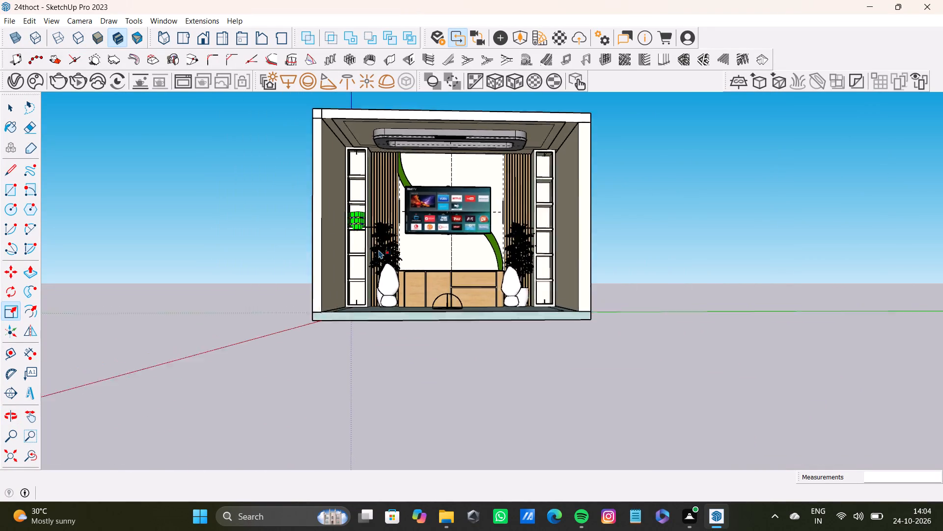
scroll(379, 250, up, 12)
middle_drag(349, 221, 359, 233)
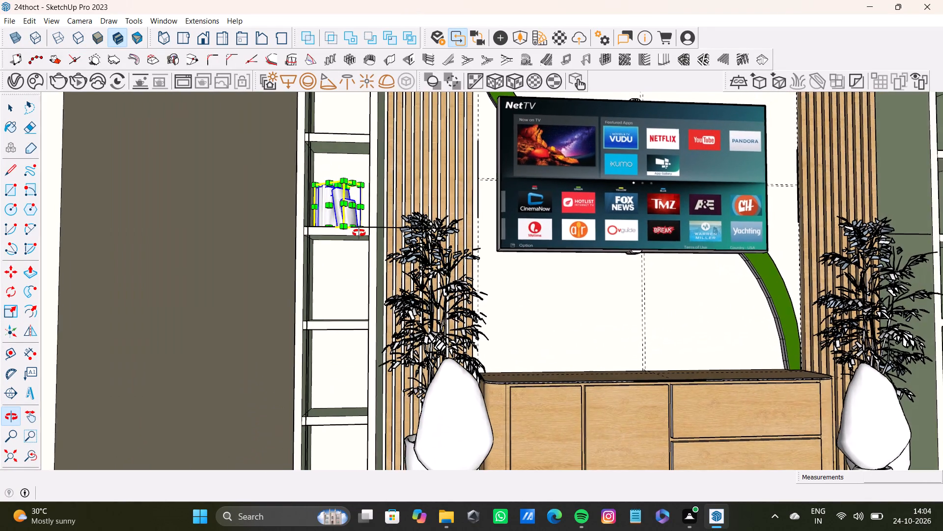
middle_drag(359, 233, 361, 232)
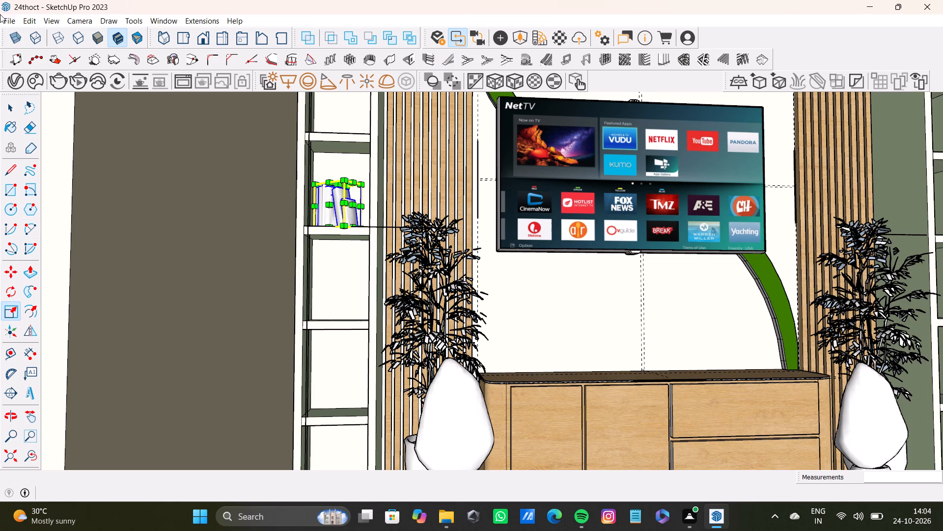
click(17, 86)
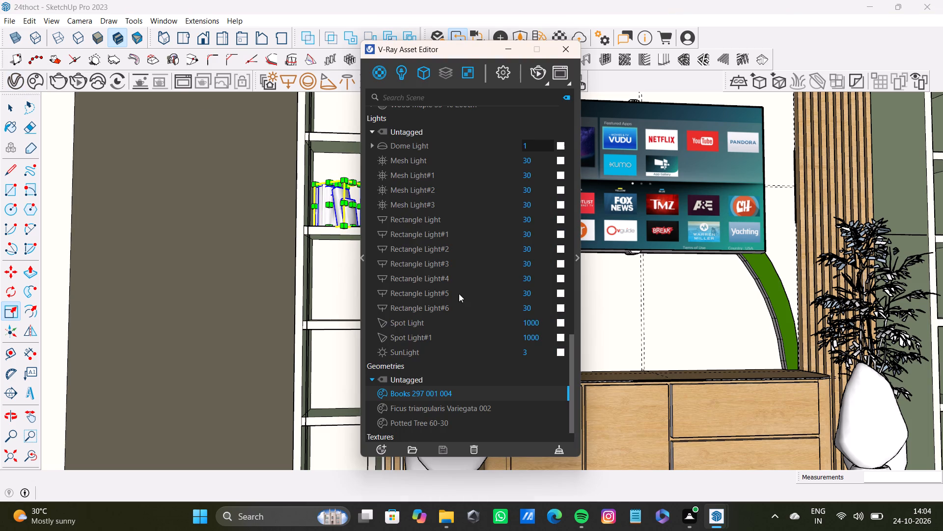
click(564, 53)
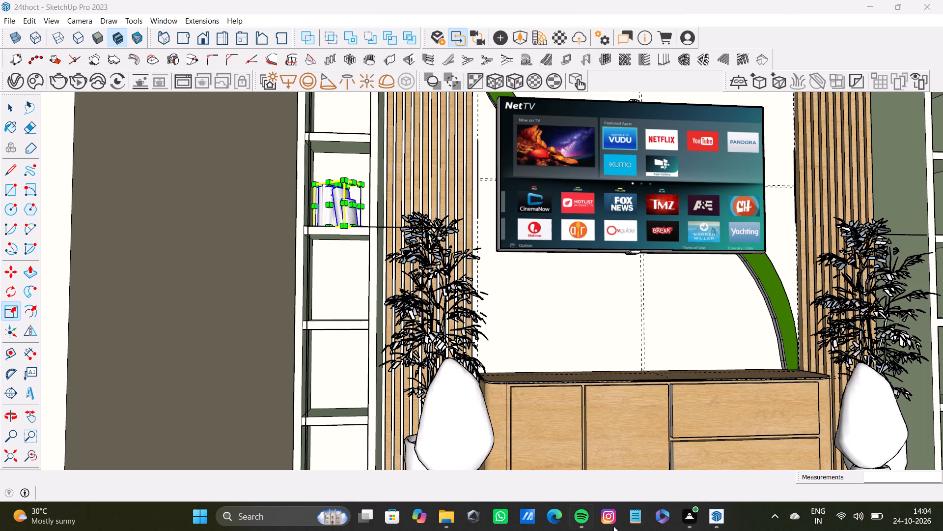
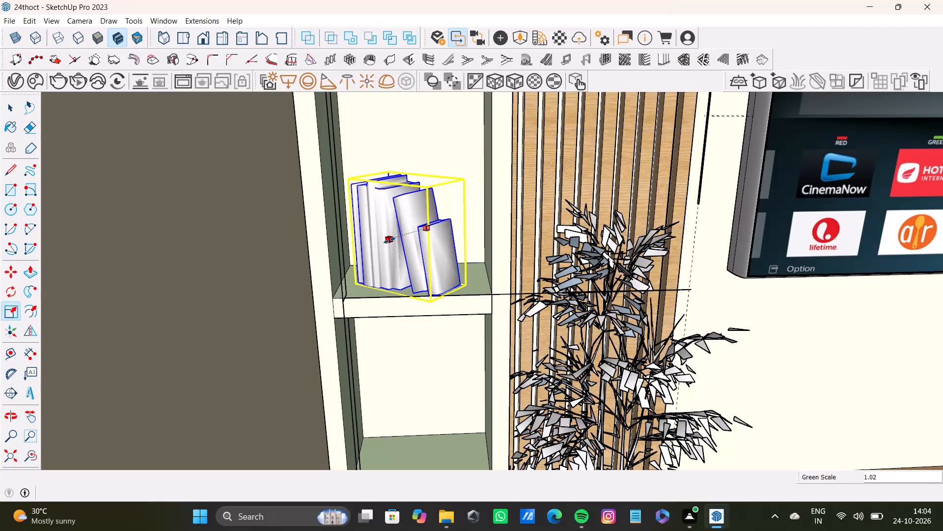
Insert the downloaded Robot Toy 194 032 from Chaos Cosmos into the compartment below the book set and select it.
key(space)
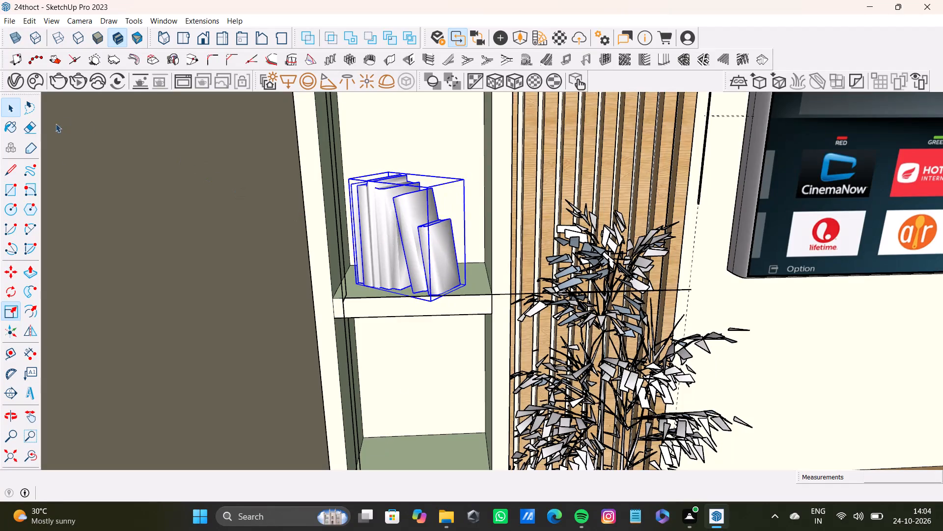
click(39, 73)
scroll(164, 292, down, 3)
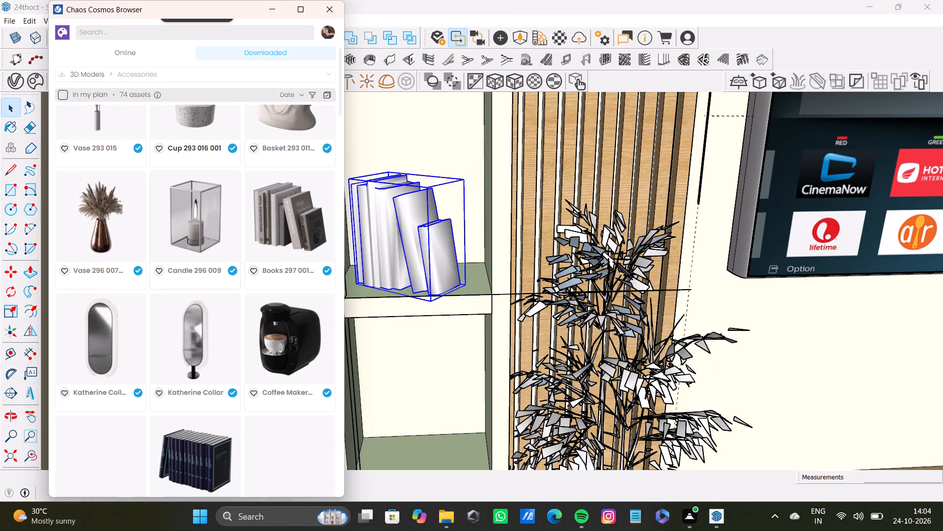
scroll(165, 295, down, 4)
scroll(277, 362, down, 7)
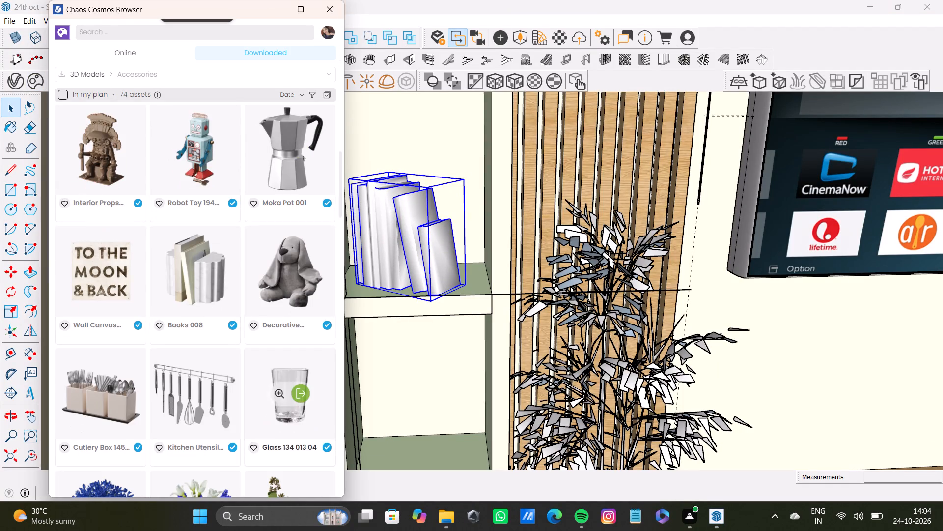
click(201, 154)
scroll(365, 423, down, 3)
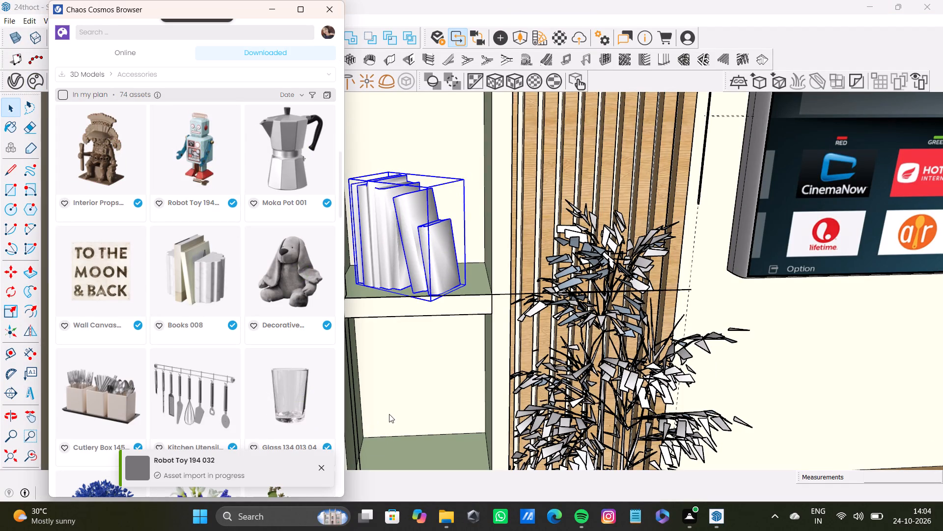
scroll(392, 412, down, 8)
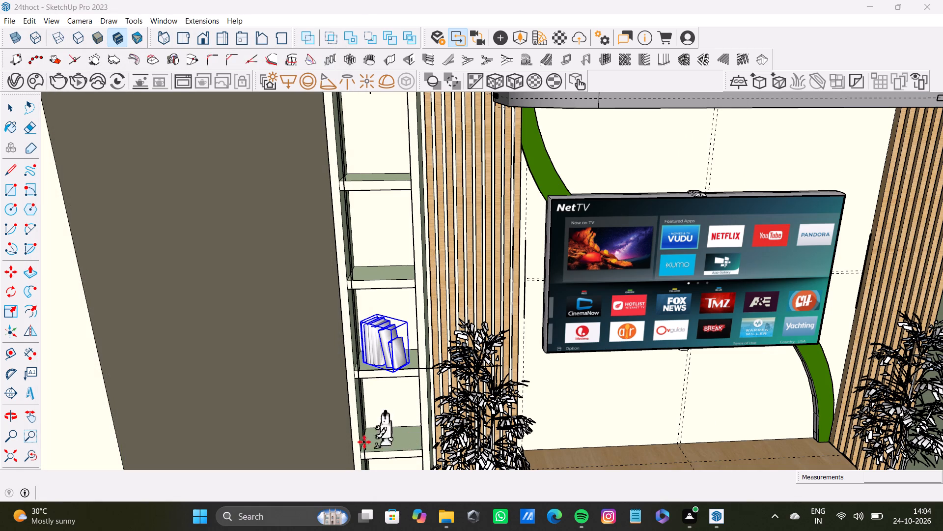
scroll(393, 436, up, 8)
shift+middle_drag(393, 436, 384, 394)
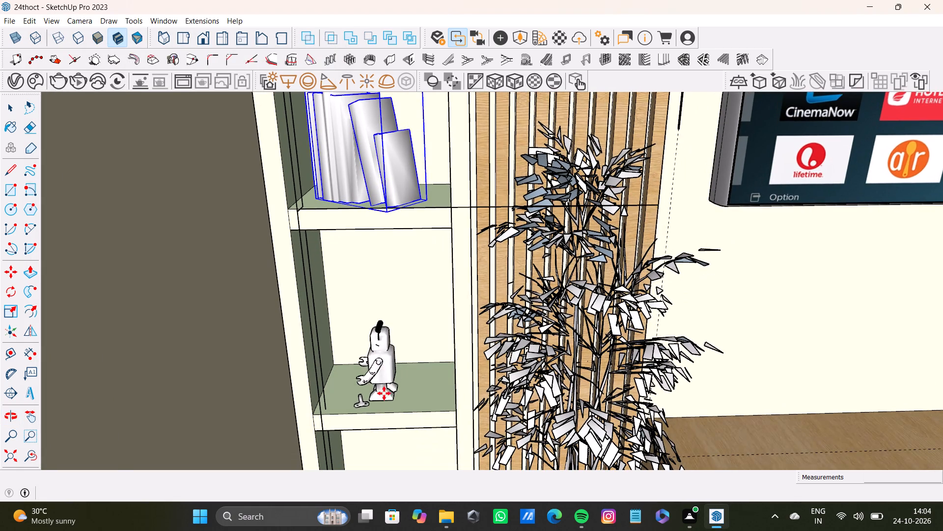
click(385, 387)
key(space)
click(382, 358)
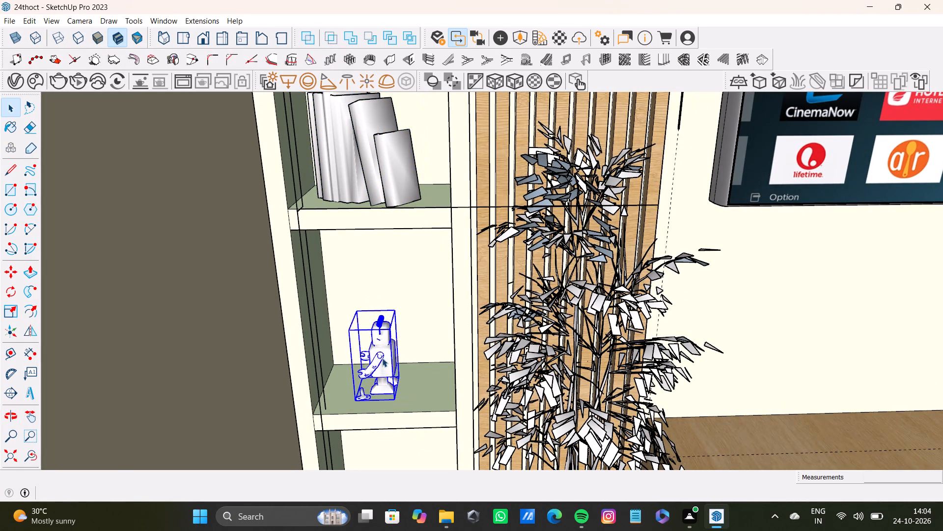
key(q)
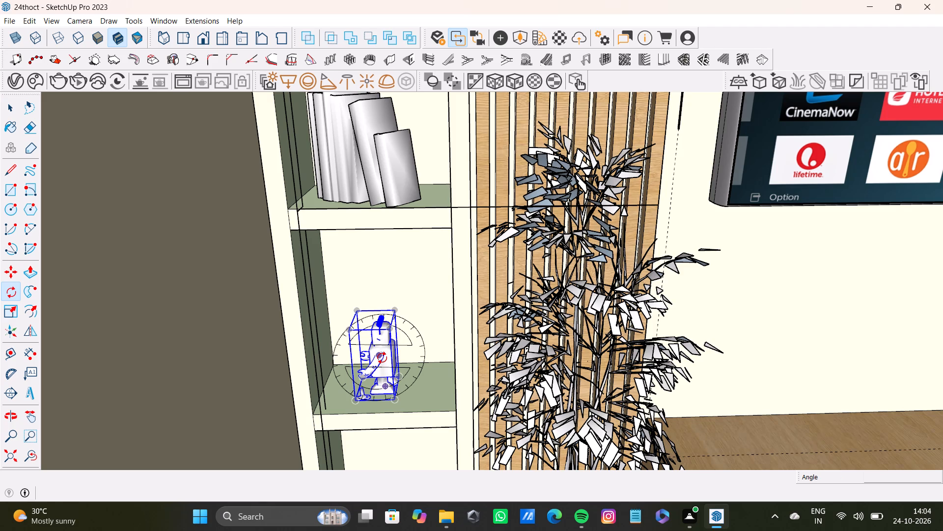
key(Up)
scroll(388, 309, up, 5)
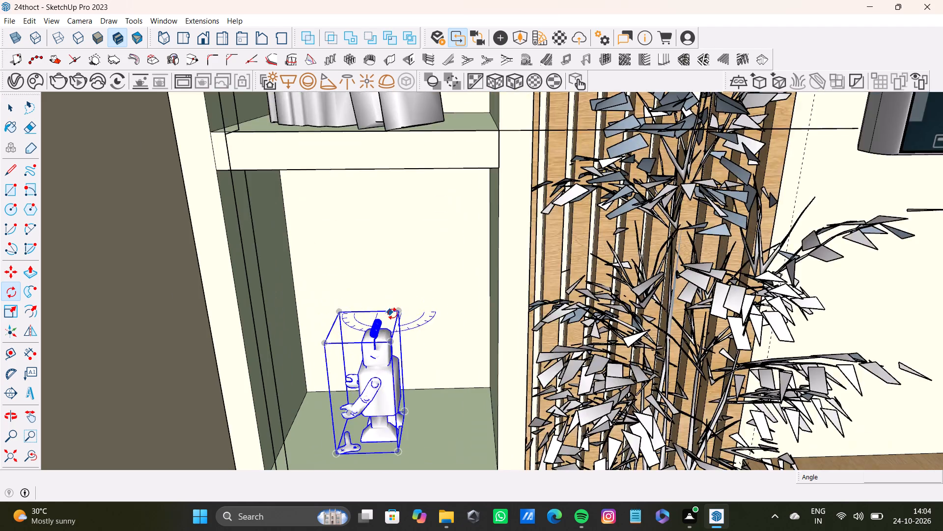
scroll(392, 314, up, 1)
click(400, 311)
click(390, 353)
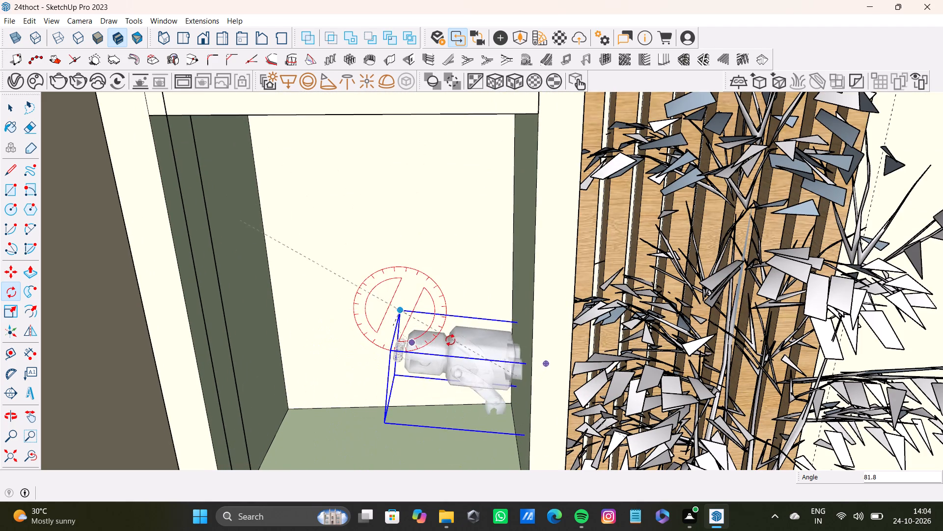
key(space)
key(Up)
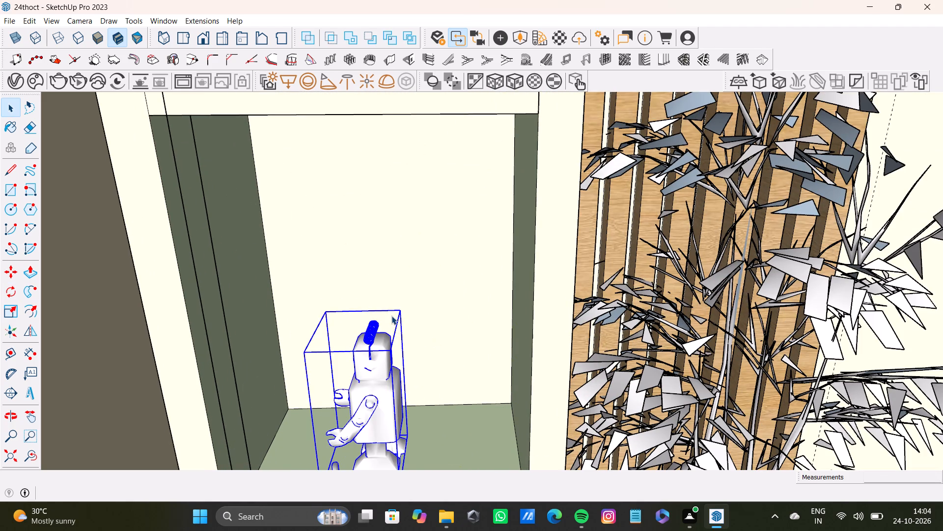
Rotate the robot toy about the vertical blue axis so it faces out of the shelf compartment.
key(q)
scroll(406, 315, up, 5)
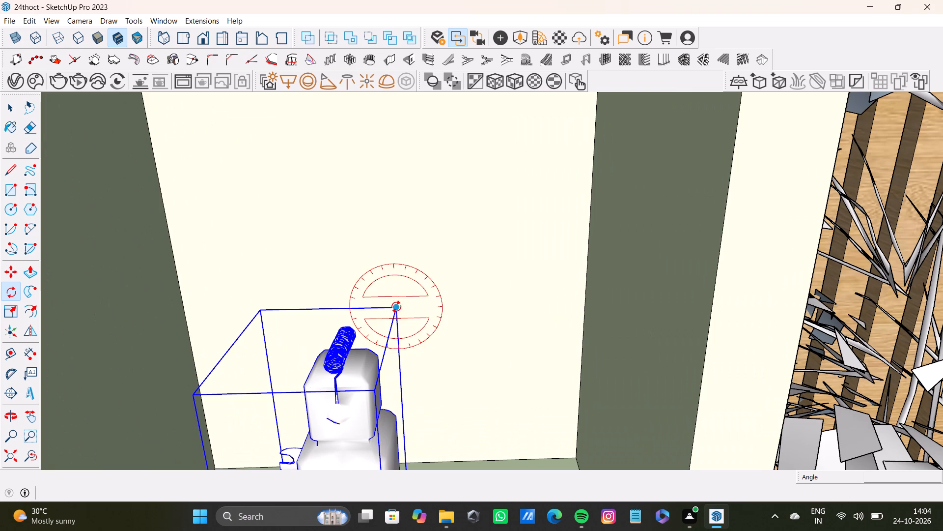
key(Up)
click(395, 309)
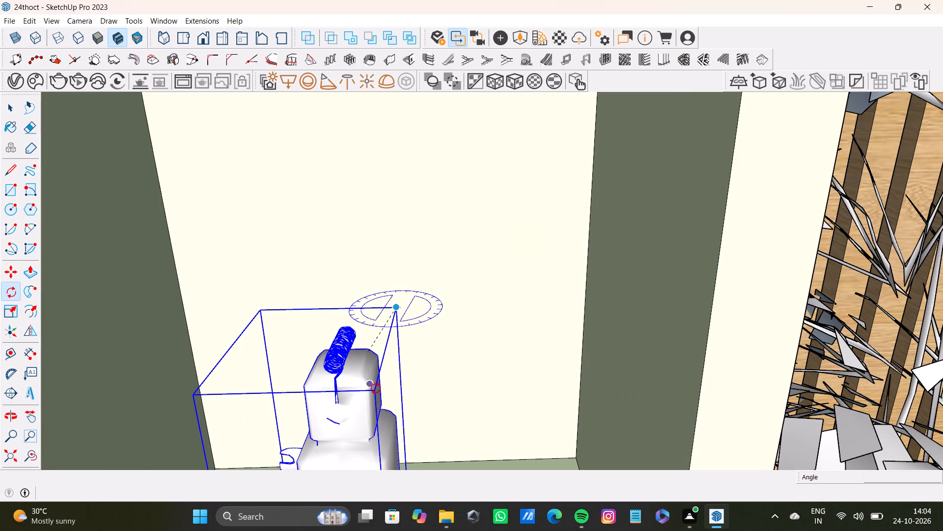
click(376, 388)
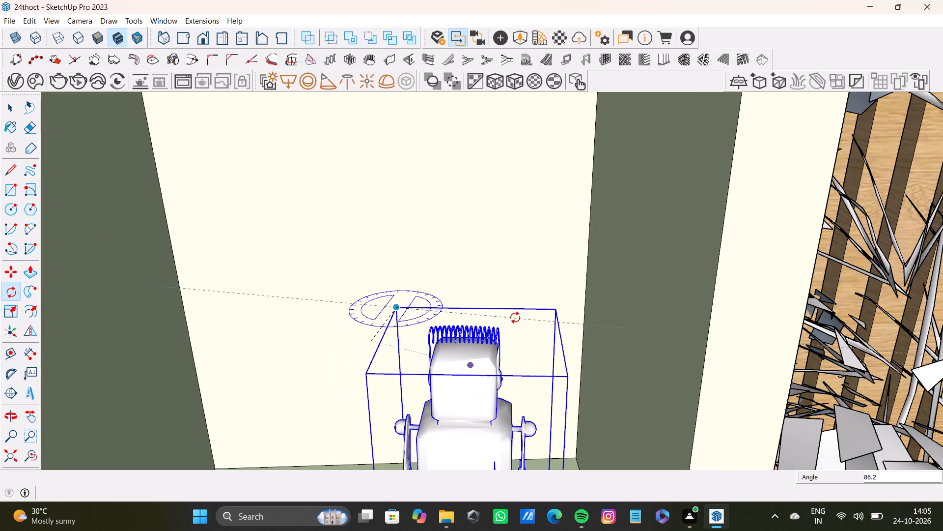
click(518, 313)
key(space)
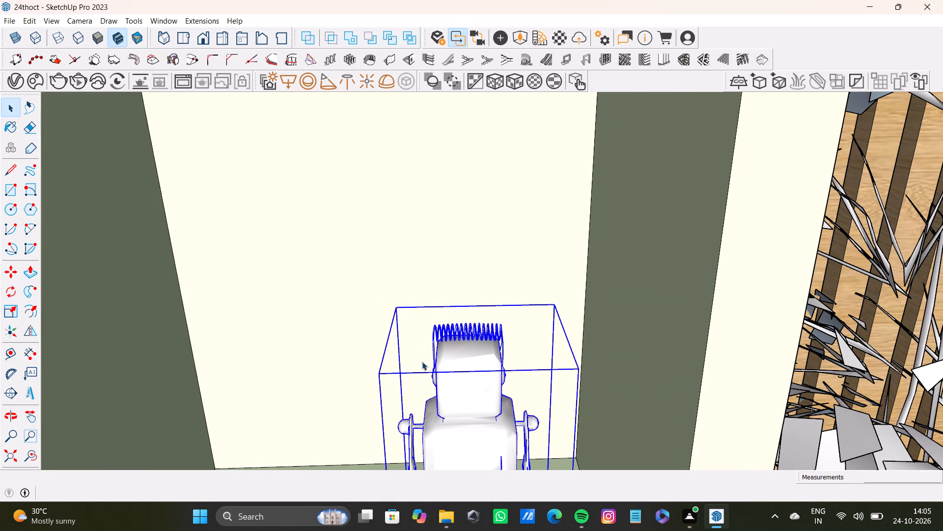
Move the robot toy sideways along its shelf, toward the outer side of the compartment.
scroll(422, 361, down, 7)
shift+middle_drag(429, 383, 400, 272)
scroll(396, 305, up, 8)
shift+middle_drag(398, 325, 376, 258)
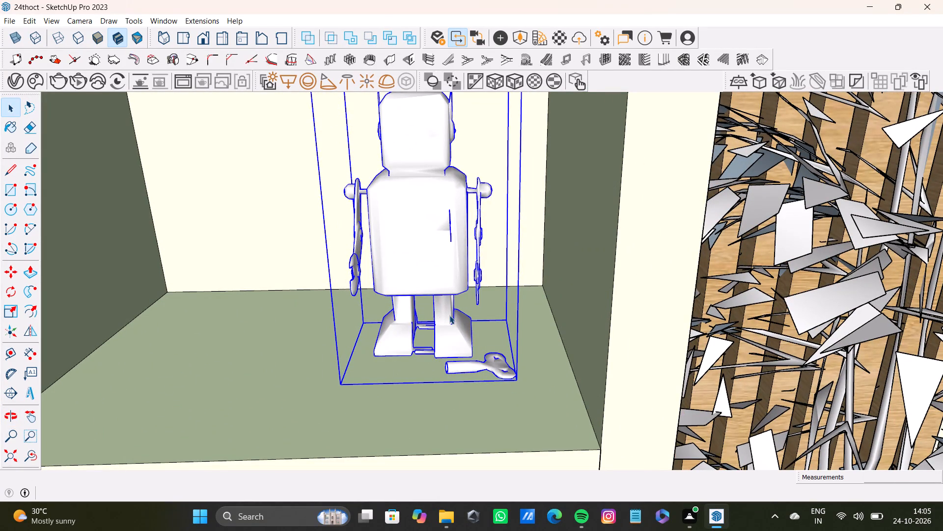
scroll(289, 122, down, 12)
shift+middle_drag(355, 215, 390, 232)
key(m)
click(342, 286)
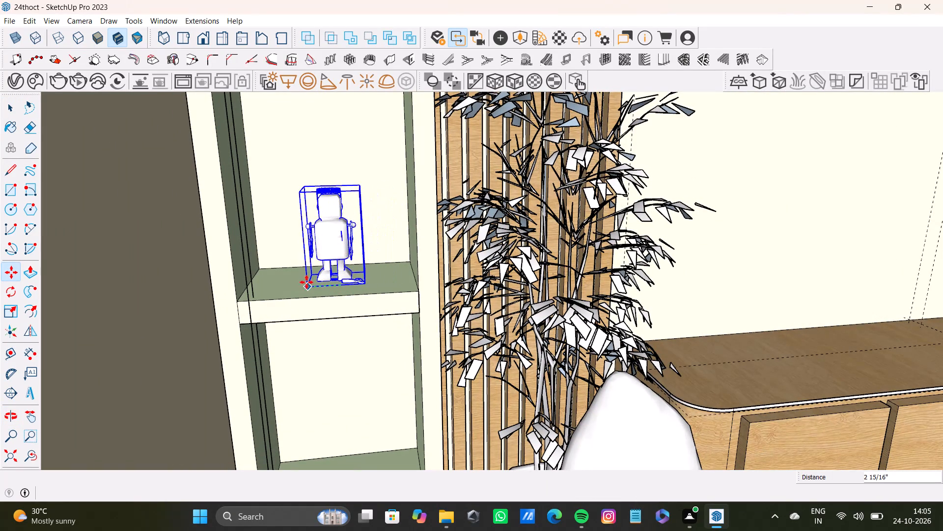
click(297, 288)
Copy the robot toy about 14' across to the second compartment from the top of the right-hand shelving unit.
scroll(365, 299, down, 4)
middle_drag(365, 312, 354, 252)
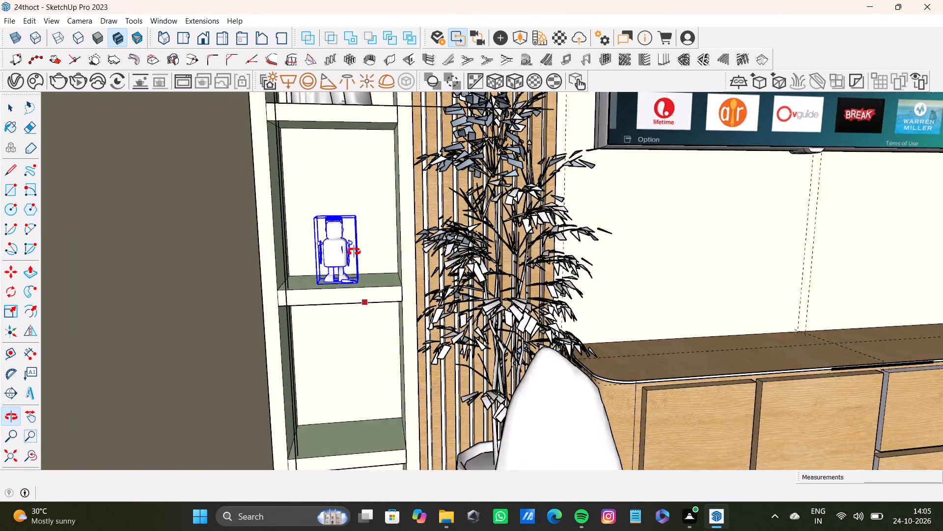
middle_drag(354, 252, 306, 277)
scroll(325, 272, up, 6)
ctrl+click(368, 287)
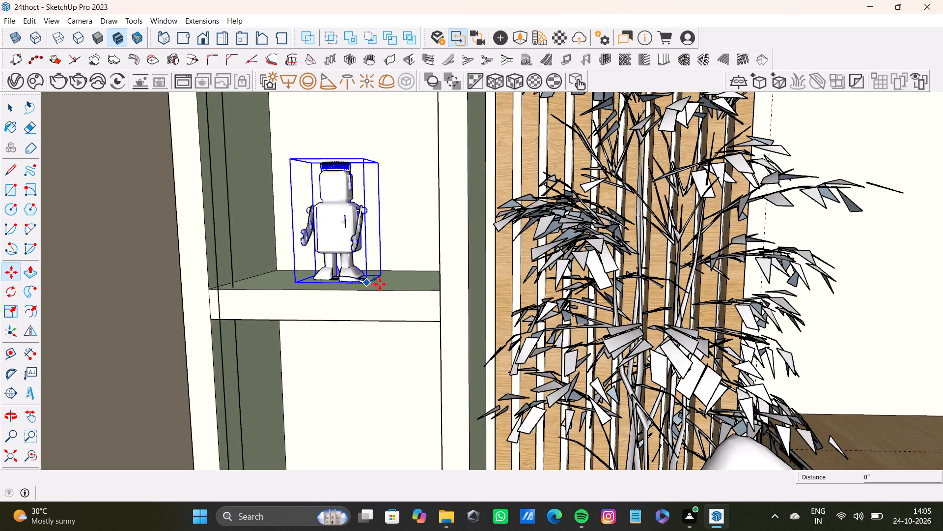
scroll(380, 284, down, 18)
shift+scroll(766, 295, up, 1)
shift+middle_drag(760, 292, 412, 385)
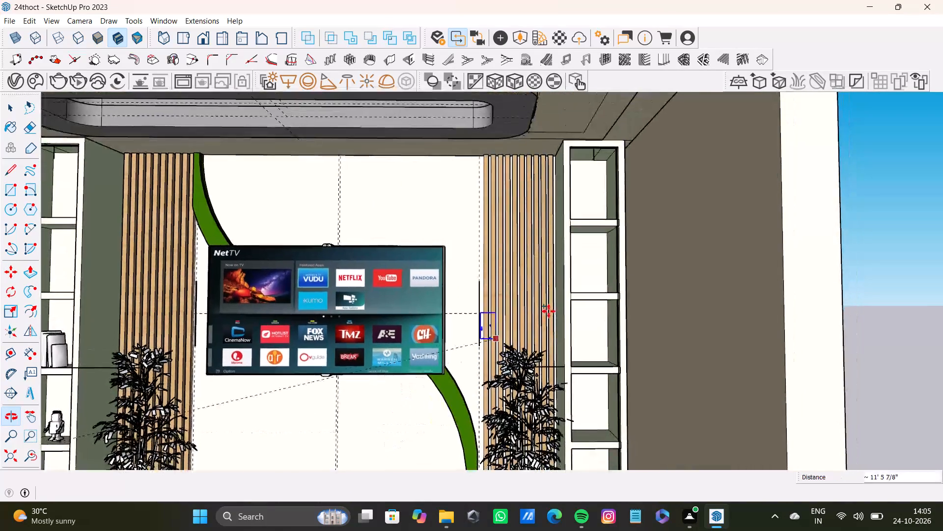
scroll(559, 300, up, 11)
middle_drag(602, 282, 568, 353)
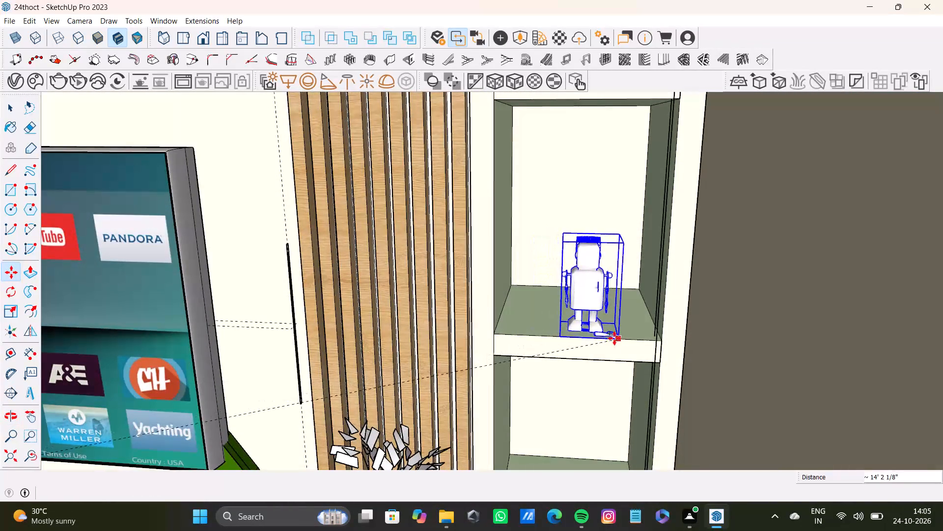
click(604, 336)
Scale the original robot toy on the left-hand shelving unit uniformly to about 1.5 times its size.
scroll(575, 335, down, 15)
middle_drag(552, 353, 599, 311)
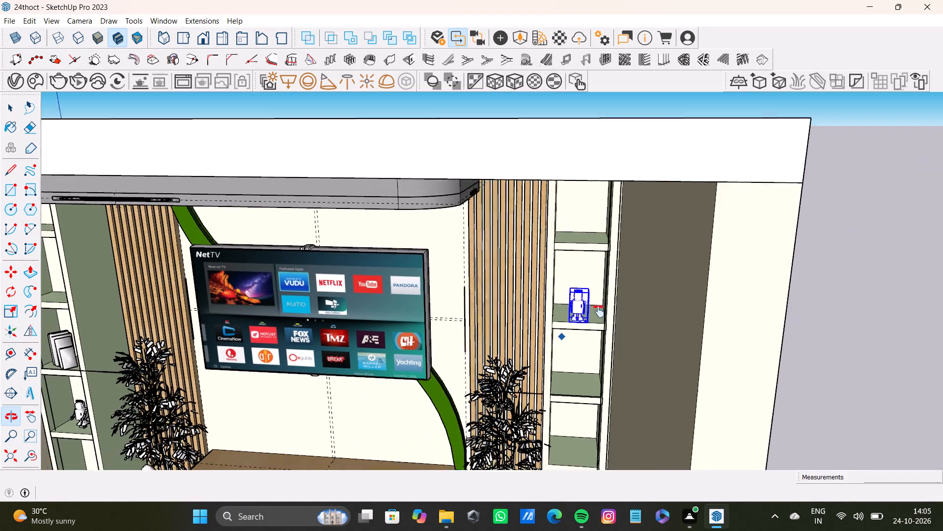
middle_drag(599, 311, 621, 294)
scroll(526, 302, down, 3)
middle_drag(494, 319, 508, 244)
scroll(233, 310, up, 9)
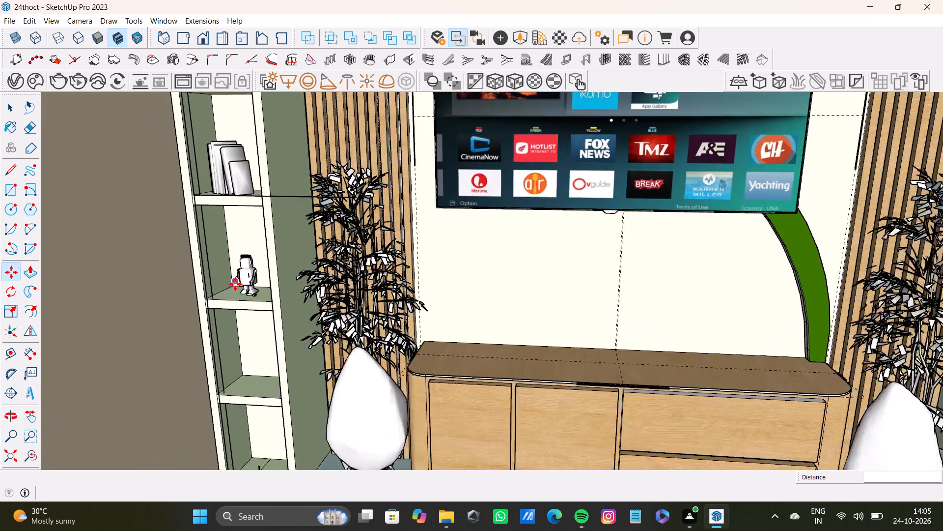
scroll(235, 284, up, 6)
middle_drag(242, 293, 277, 257)
key(space)
scroll(254, 257, up, 4)
click(254, 259)
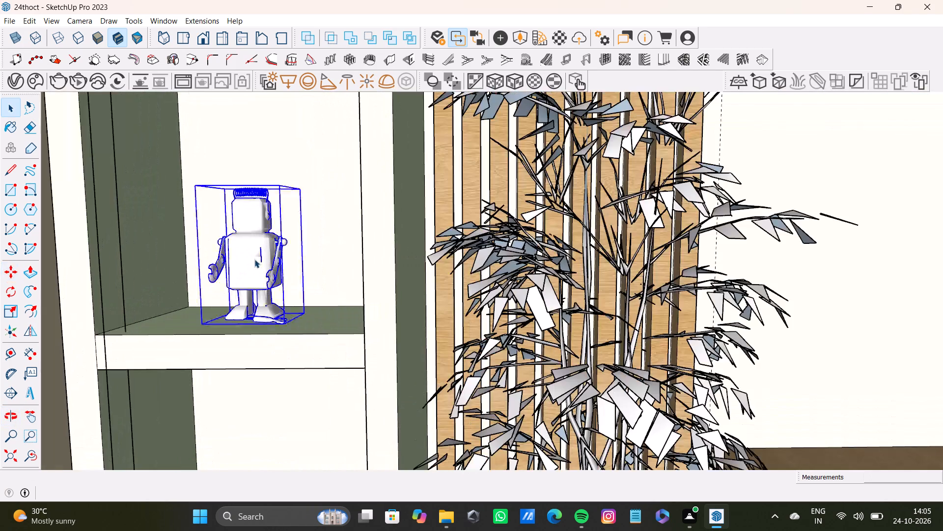
key(s)
drag(225, 187, 203, 130)
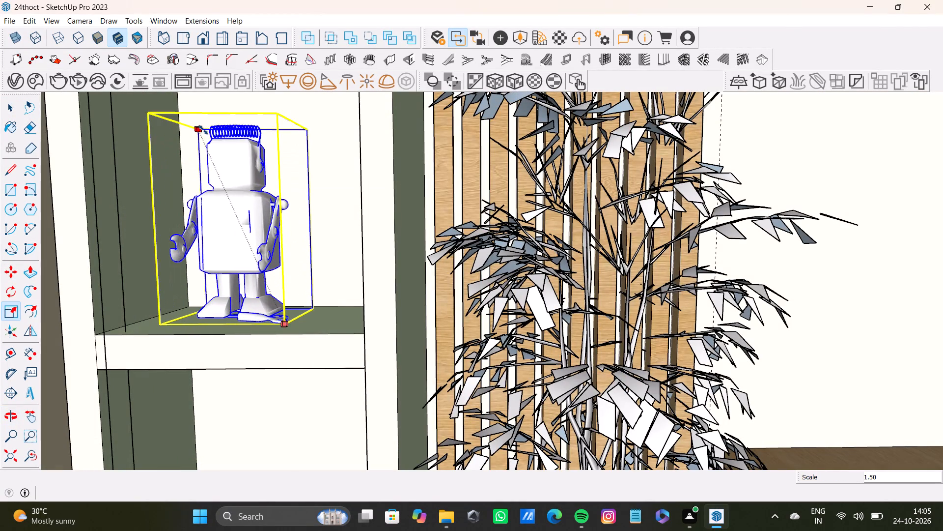
drag(203, 130, 200, 118)
Enlarge the copied robot toy on the right-hand shelving unit uniformly so it fills more of its compartment.
scroll(248, 216, down, 9)
shift+middle_drag(247, 248, 273, 349)
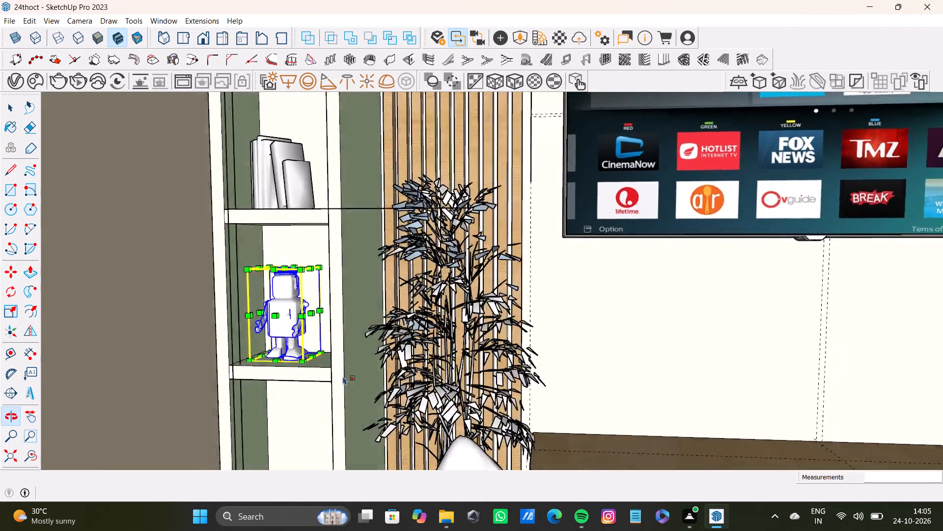
scroll(349, 371, down, 10)
shift+middle_drag(556, 347, 289, 335)
scroll(441, 314, up, 12)
key(space)
middle_drag(501, 157, 495, 197)
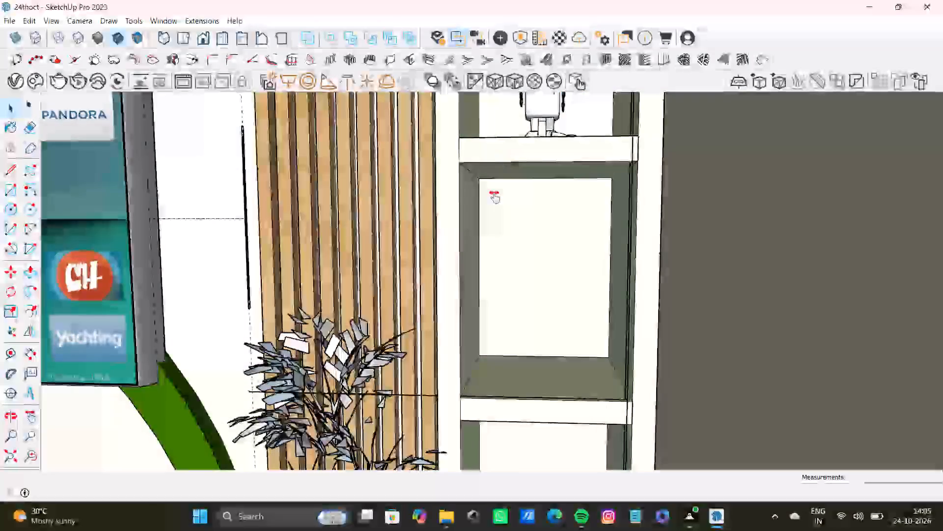
middle_drag(495, 197, 476, 326)
scroll(495, 280, up, 6)
click(503, 247)
key(space)
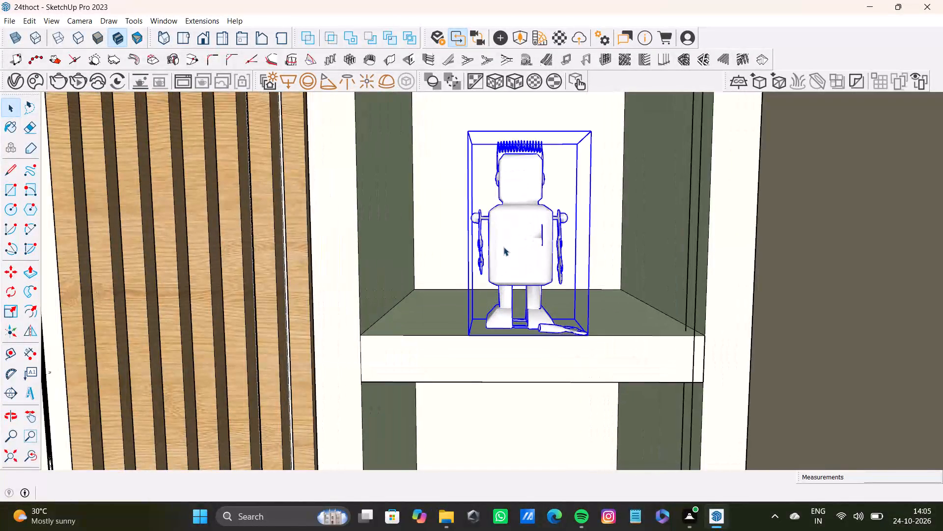
key(s)
shift+middle_drag(498, 200, 482, 279)
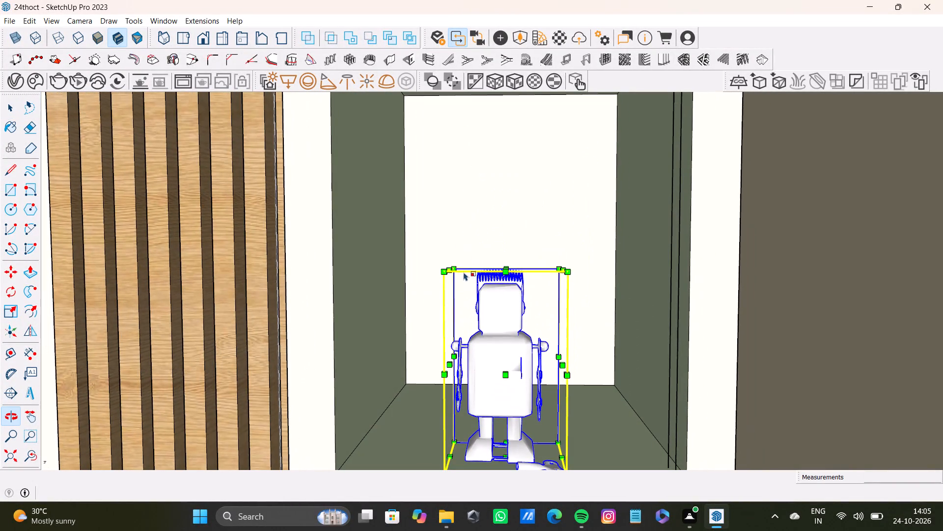
drag(455, 264, 423, 170)
Stretch the copied robot toy by 1.29 along the red axis and make it taller within its compartment.
scroll(468, 268, down, 9)
shift+middle_drag(479, 316, 467, 317)
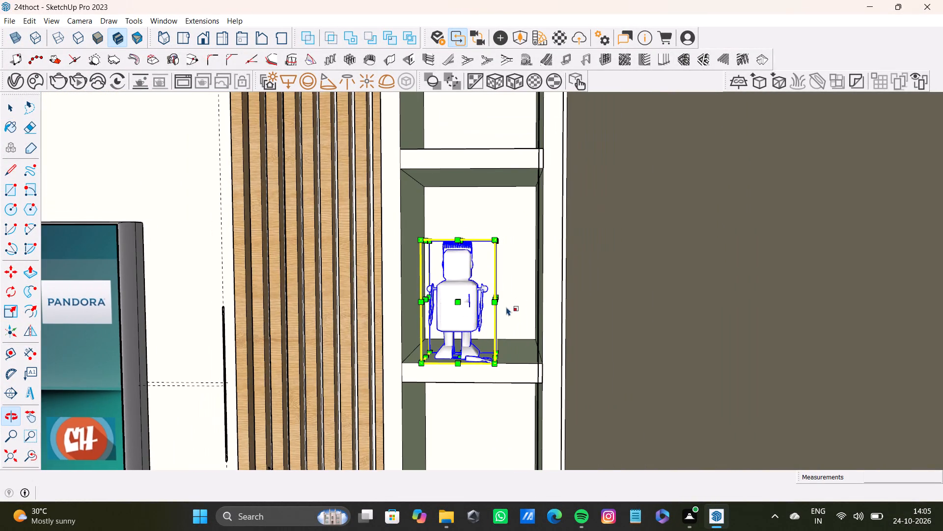
drag(499, 297, 516, 296)
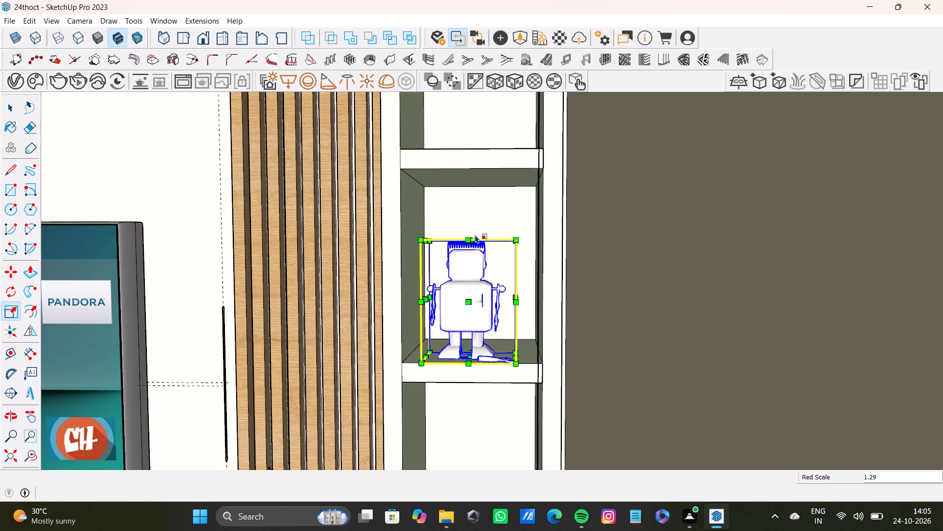
scroll(477, 234, up, 3)
drag(472, 241, 465, 206)
Insert the Books 008 model from the Cosmos library into the third compartment from the top of the right-hand shelving unit.
scroll(478, 289, down, 15)
shift+middle_drag(449, 379, 540, 332)
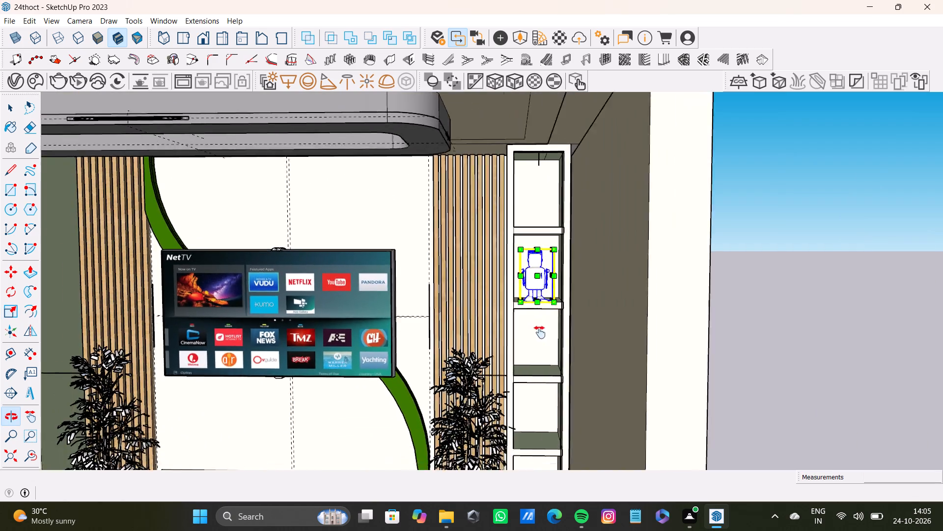
shift+middle_drag(540, 332, 541, 332)
scroll(445, 382, down, 6)
shift+middle_drag(417, 383, 472, 266)
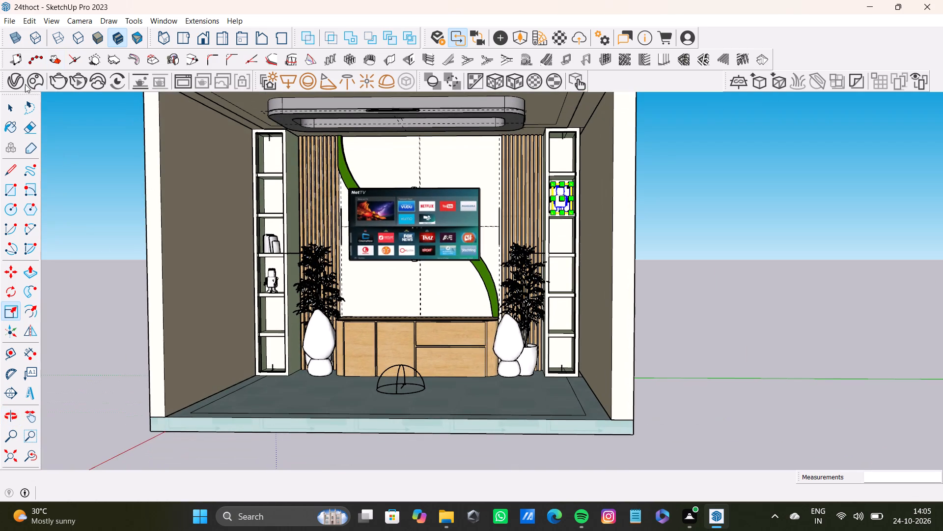
click(27, 82)
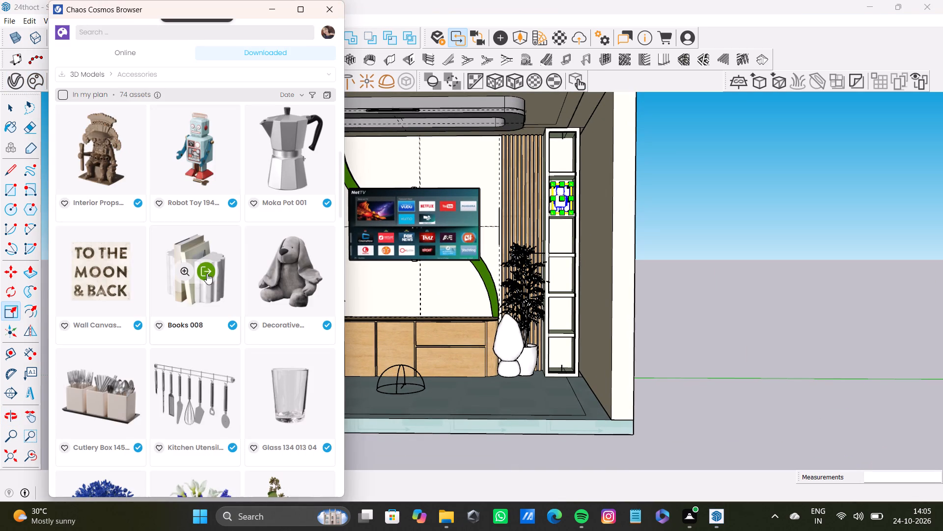
click(207, 273)
scroll(246, 218, up, 4)
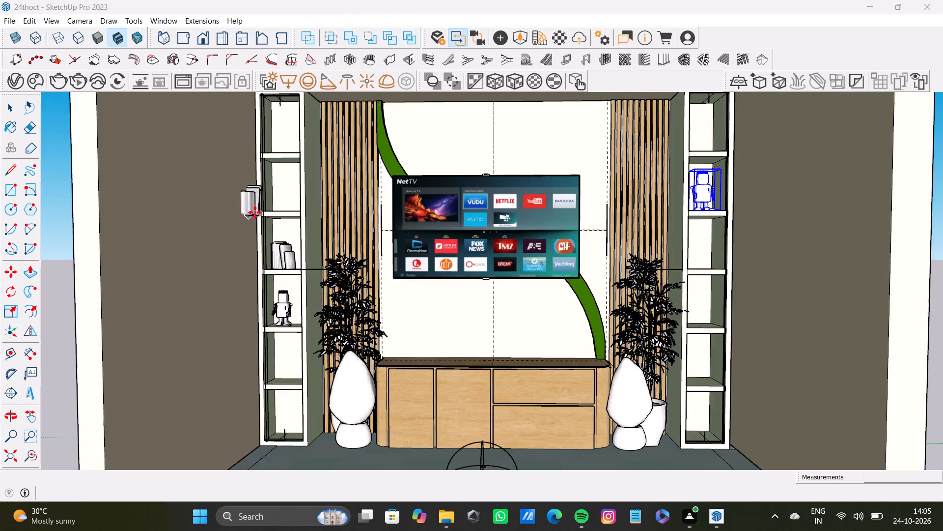
scroll(255, 212, up, 8)
middle_drag(287, 208, 308, 290)
scroll(285, 237, up, 3)
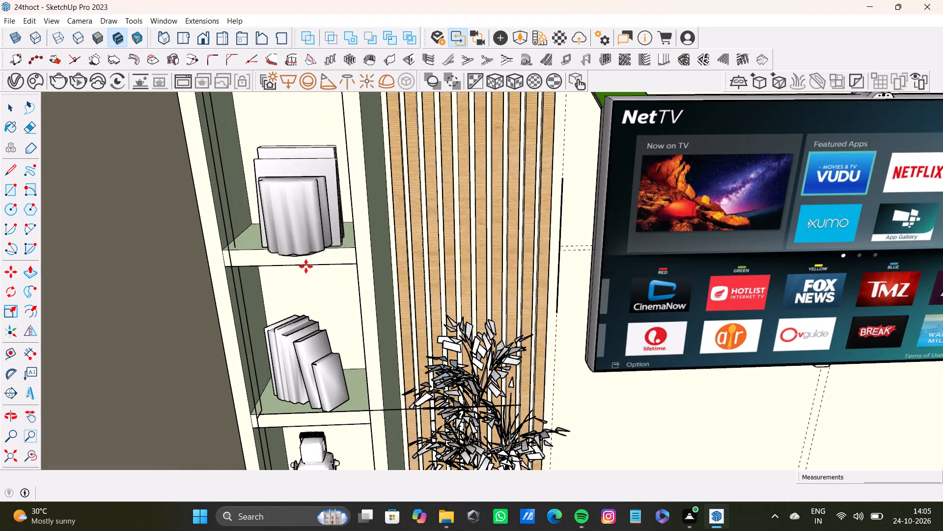
scroll(308, 276, down, 12)
middle_drag(300, 339, 295, 228)
scroll(312, 169, up, 10)
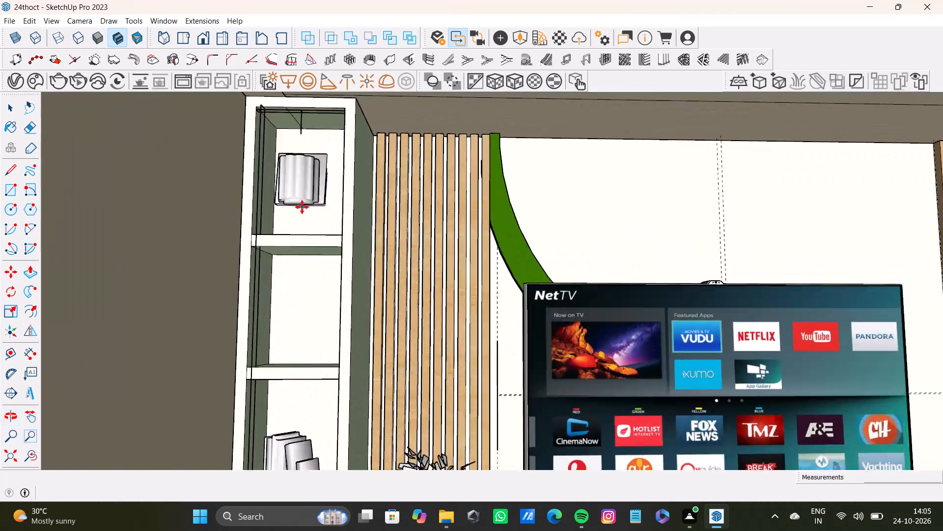
scroll(302, 207, up, 10)
middle_drag(320, 259, 295, 271)
scroll(294, 285, down, 13)
shift+middle_drag(305, 292, 327, 320)
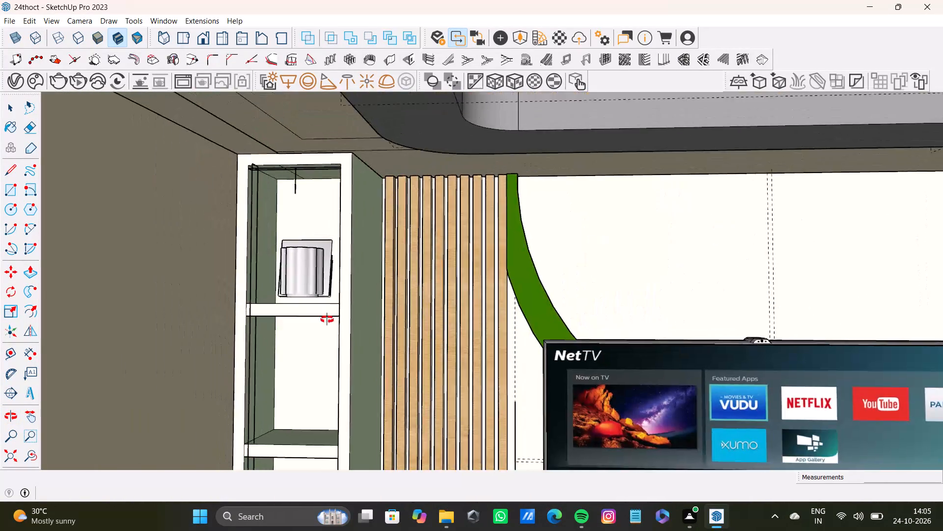
shift+middle_drag(327, 320, 350, 320)
scroll(345, 318, down, 9)
shift+middle_drag(442, 354, 297, 195)
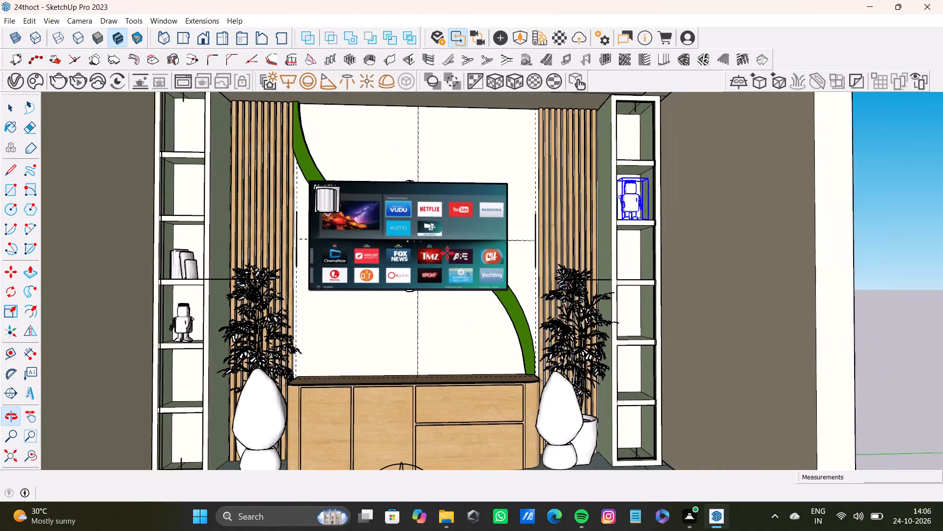
scroll(585, 268, up, 3)
shift+middle_drag(653, 305, 555, 276)
scroll(557, 274, up, 7)
middle_drag(570, 274, 571, 335)
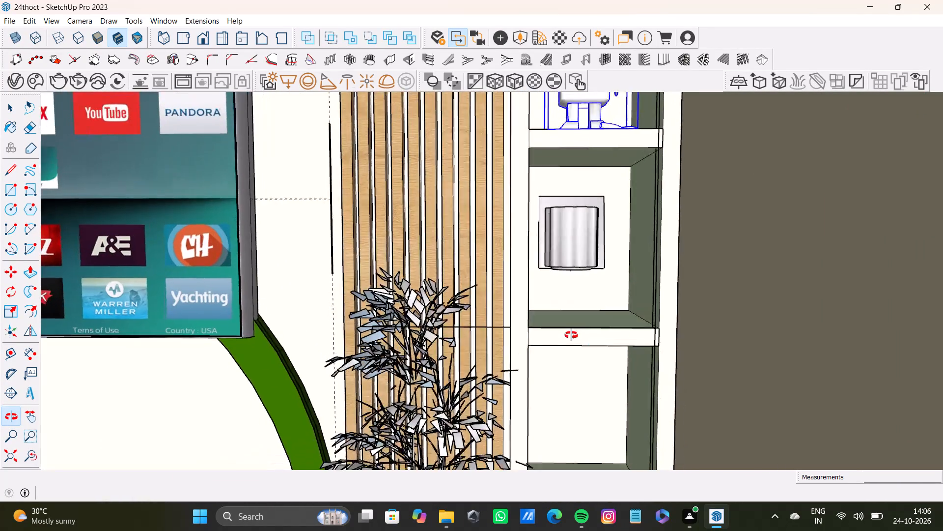
middle_drag(571, 335, 569, 358)
click(582, 329)
key(space)
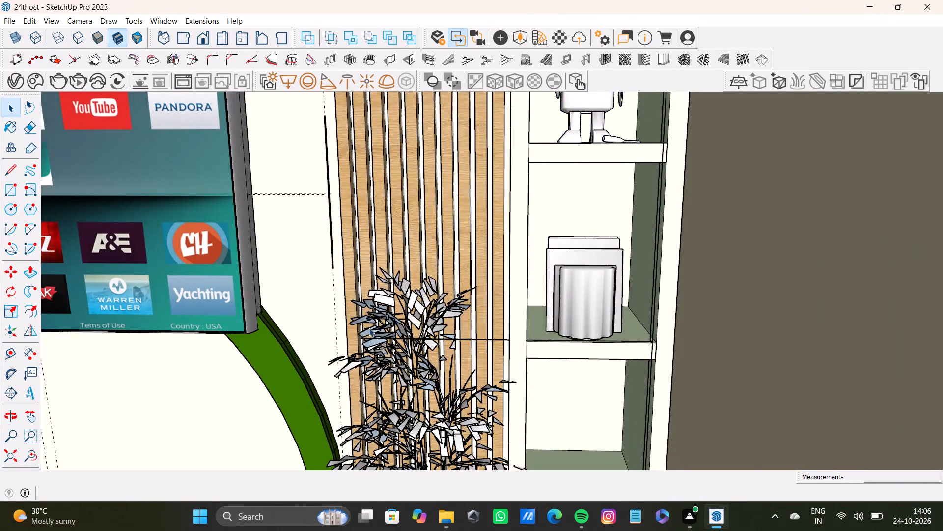
Rotate the Books 008 set 90 degrees about the vertical axis so the spines face the room.
scroll(371, 327, down, 13)
shift+middle_drag(377, 343, 455, 325)
scroll(518, 375, up, 2)
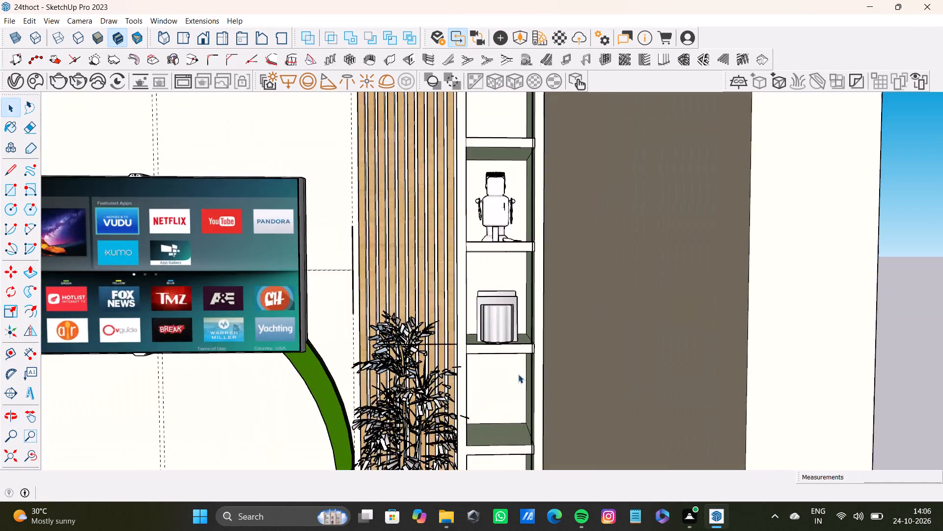
scroll(518, 374, up, 10)
click(494, 323)
middle_drag(504, 317, 525, 341)
key(q)
middle_drag(484, 288, 455, 348)
click(465, 324)
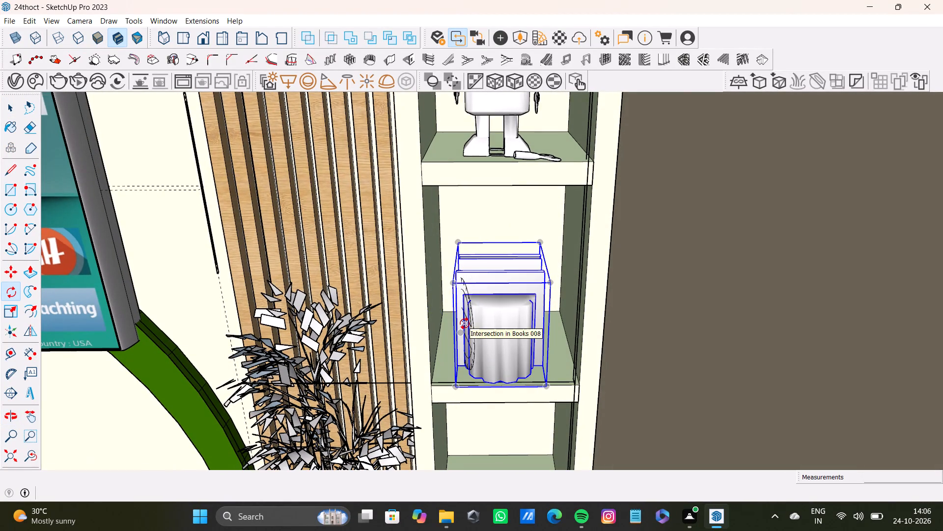
key(Up)
scroll(440, 231, up, 3)
key(Up)
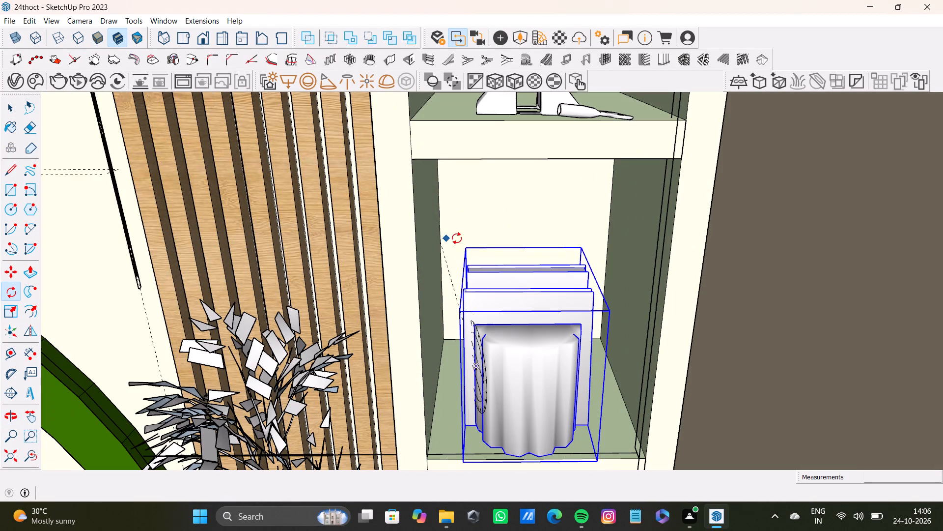
key(q)
key(Up)
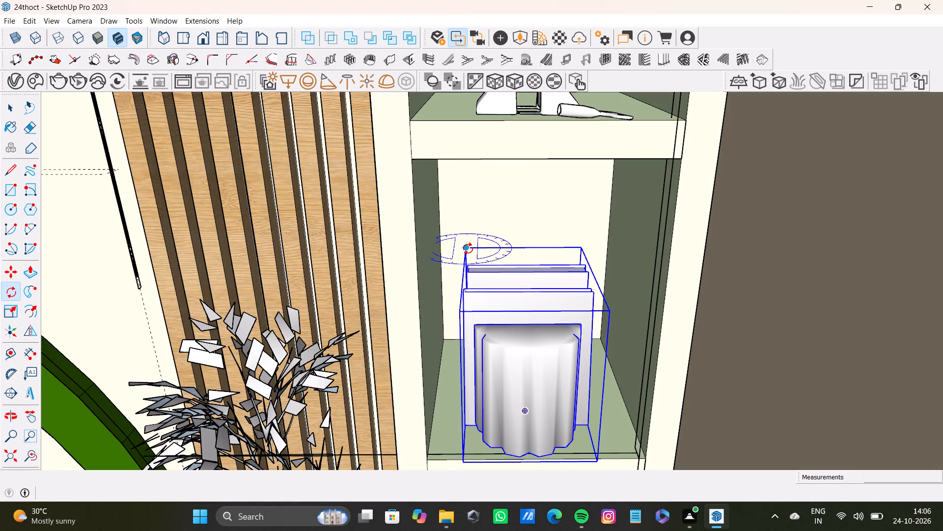
click(466, 248)
click(458, 313)
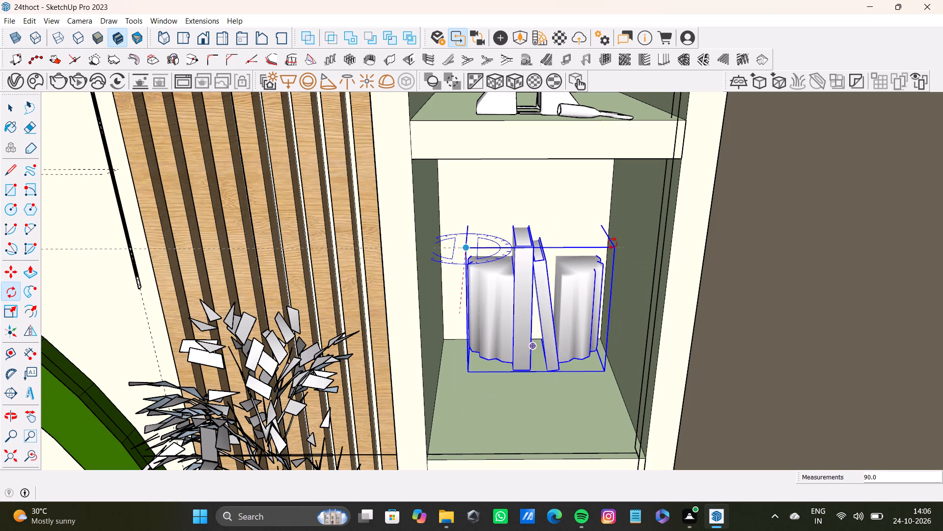
click(612, 243)
key(space)
Move the rotated books about 10 5/8" forward to the front edge of their shelf.
key(m)
click(604, 374)
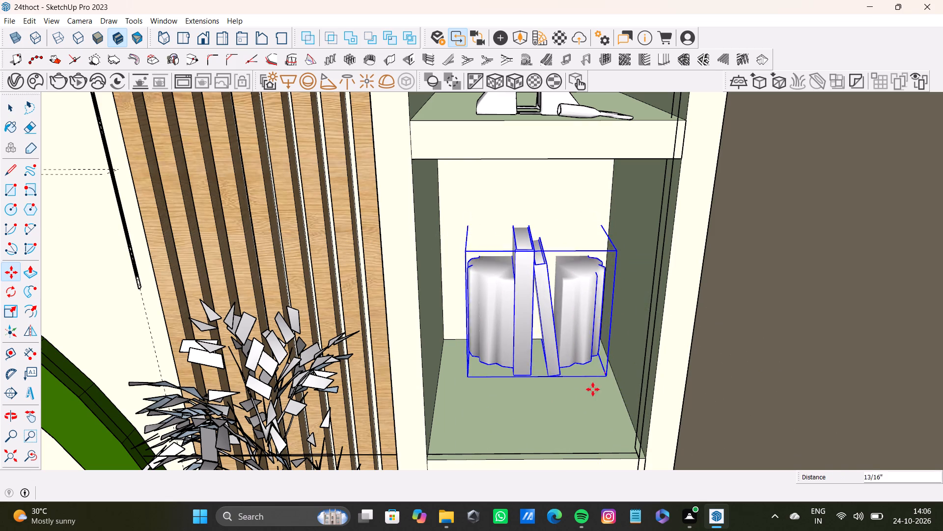
click(621, 451)
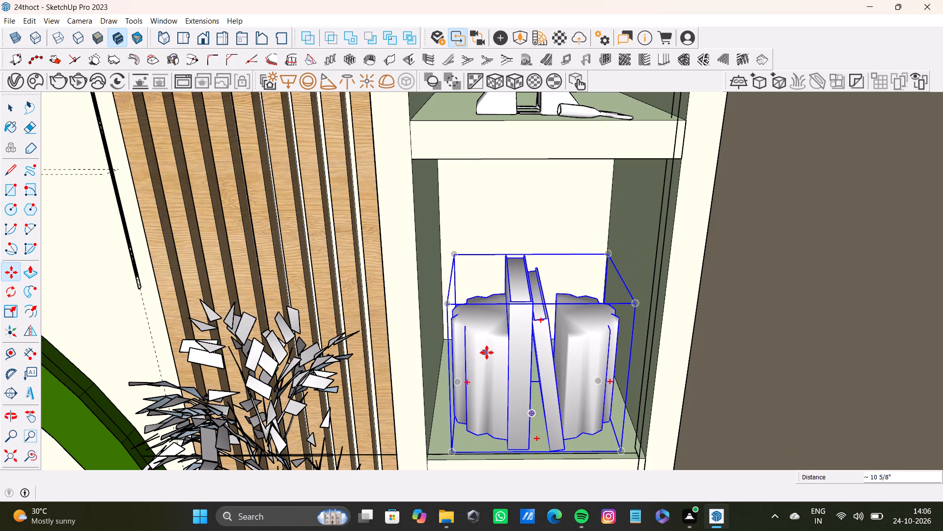
scroll(487, 353, down, 12)
shift+middle_drag(488, 353, 508, 171)
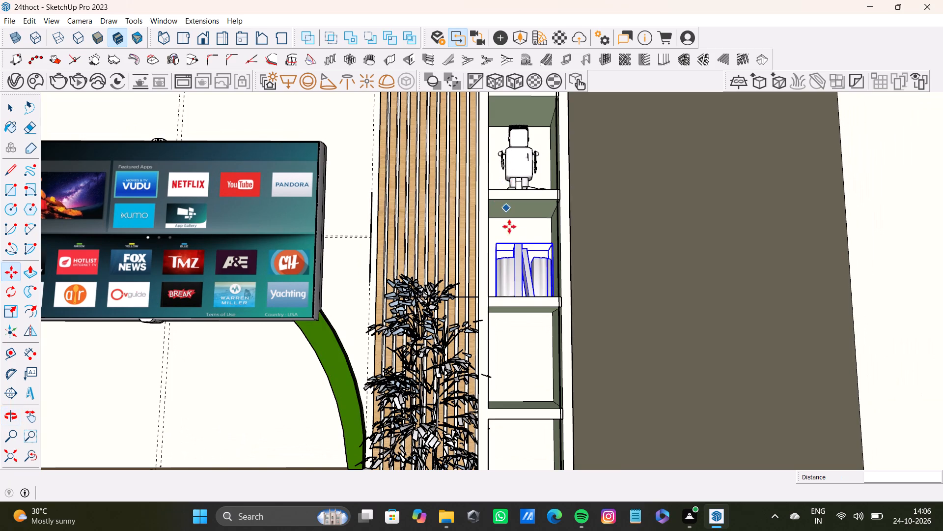
Scale the books on the right-hand shelving unit so they stand taller within their compartment.
key(s)
scroll(483, 249, up, 4)
middle_drag(511, 249, 519, 309)
drag(545, 257, 540, 239)
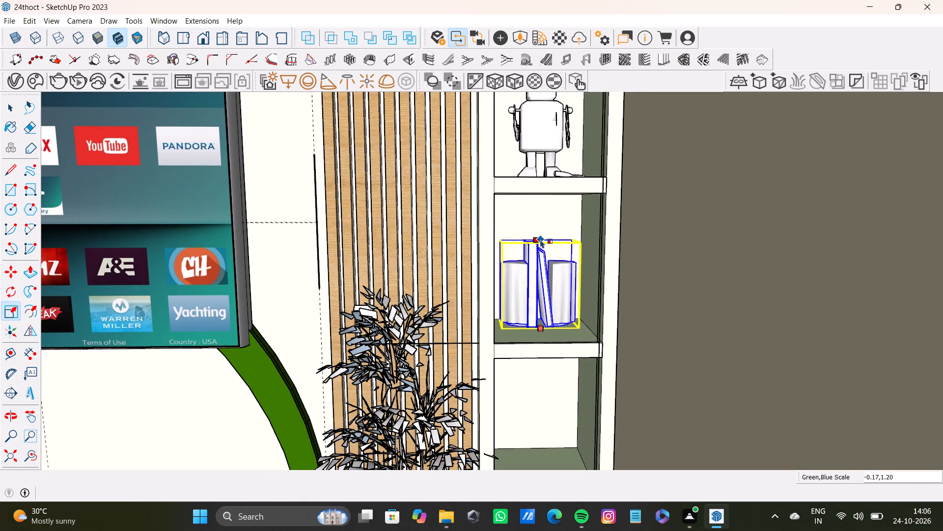
drag(540, 239, 544, 243)
scroll(524, 323, down, 5)
middle_drag(530, 339, 514, 300)
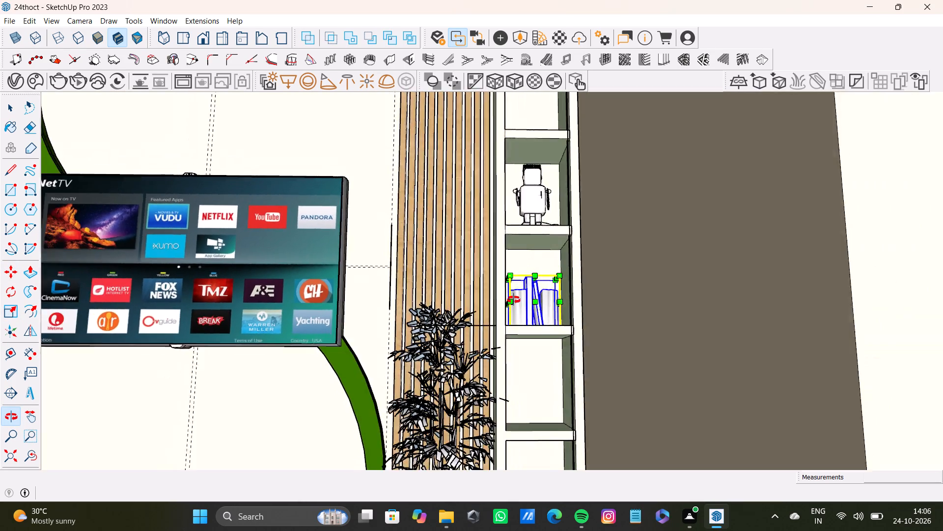
middle_drag(514, 300, 525, 319)
Shift the enlarged books slightly so they sit at the front of the shelf board.
scroll(572, 337, up, 9)
key(m)
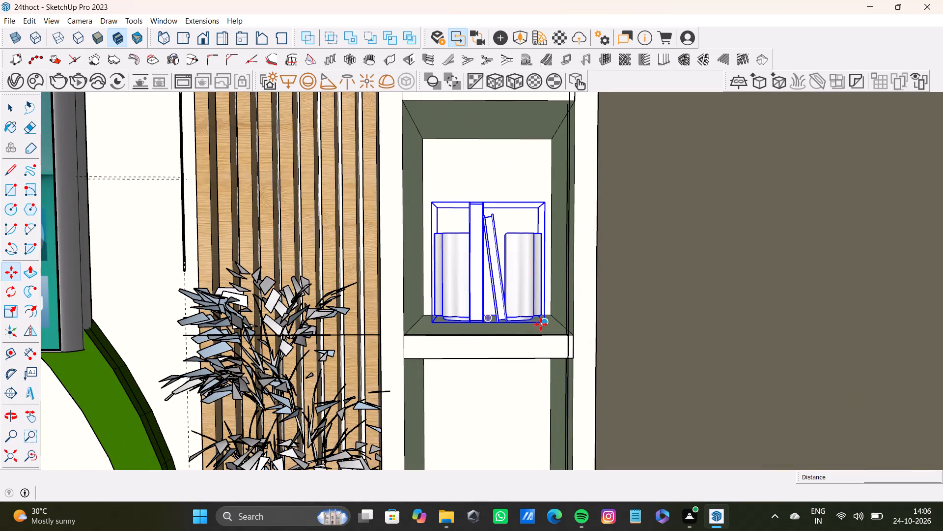
click(541, 323)
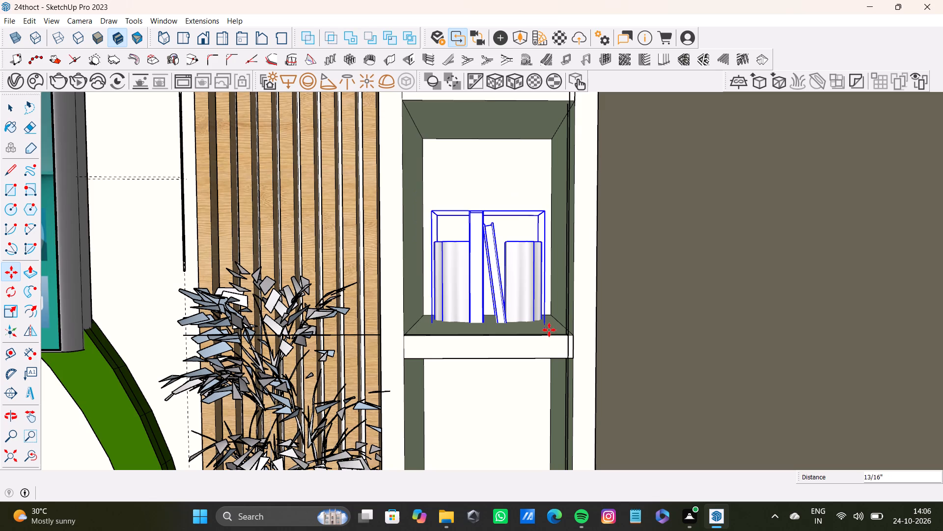
click(549, 332)
scroll(478, 328, down, 8)
scroll(477, 333, up, 1)
middle_drag(477, 333, 500, 394)
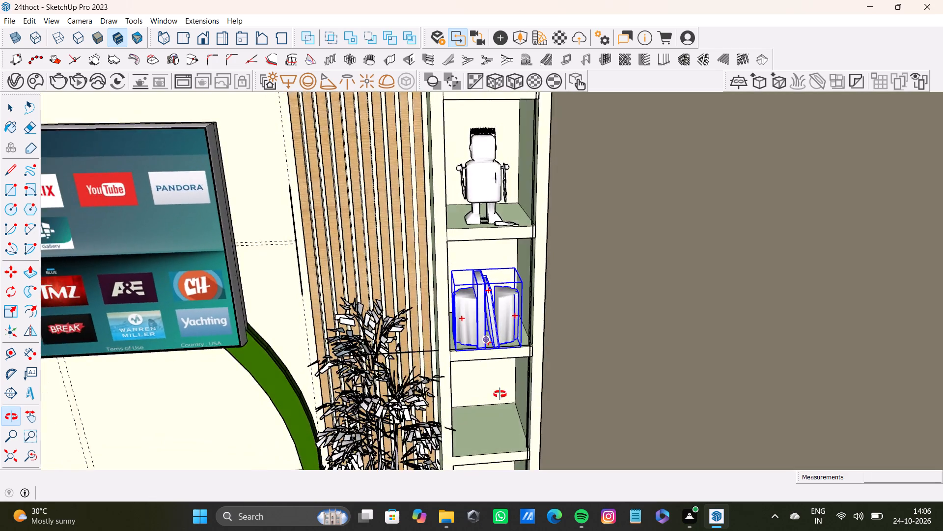
middle_drag(500, 394, 474, 392)
scroll(471, 385, down, 8)
shift+middle_drag(470, 385, 507, 284)
scroll(511, 284, up, 7)
Scale the books on the right-hand shelving unit slightly along the red axis.
key(s)
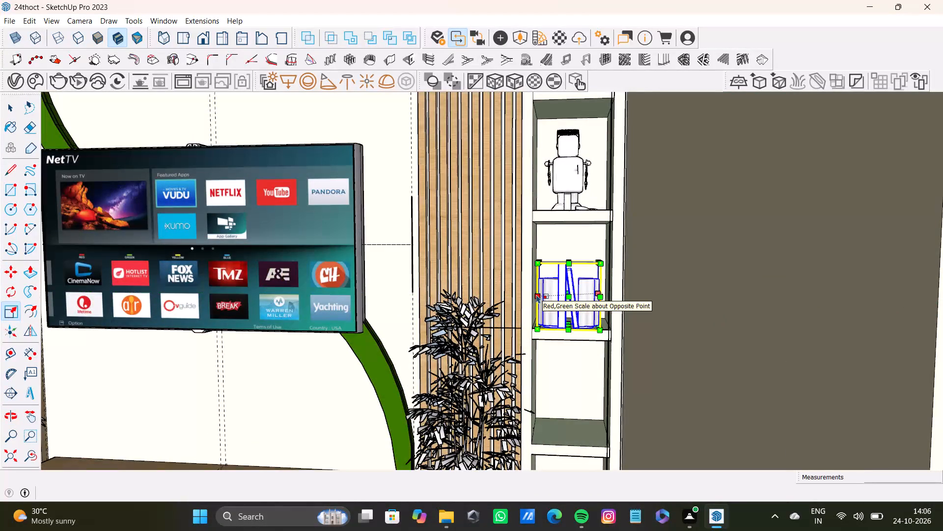
scroll(536, 291, up, 8)
drag(540, 300, 549, 301)
scroll(547, 303, down, 15)
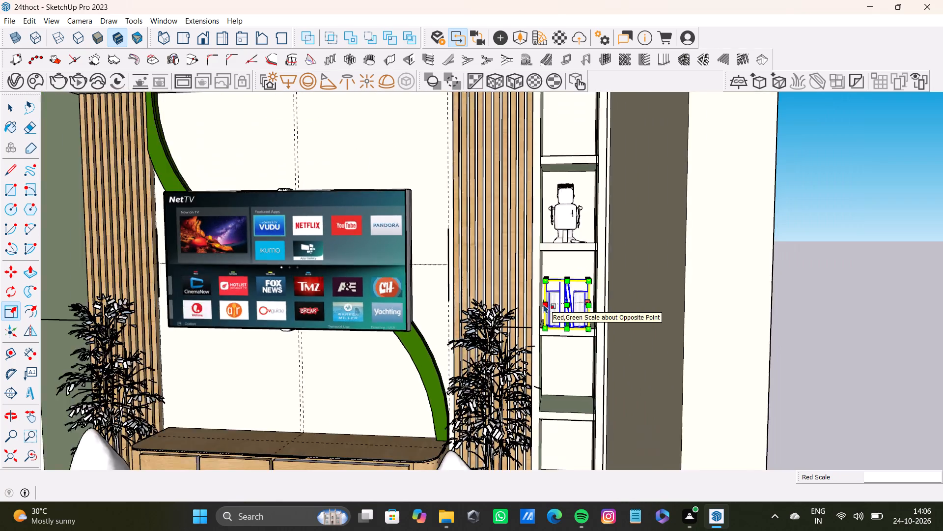
scroll(544, 304, down, 3)
shift+middle_drag(535, 323, 614, 246)
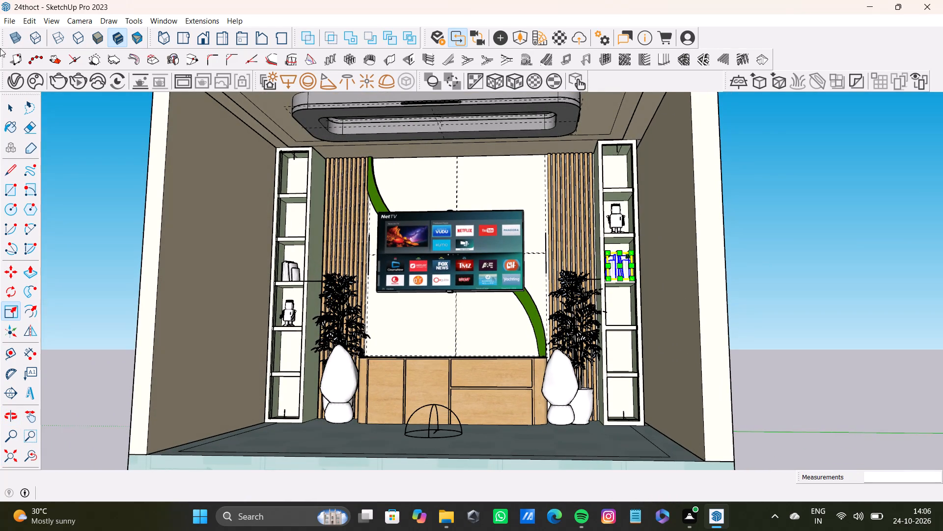
Insert the Toy 155 013 model from the Cosmos library into the compartment below the robot toy on the left-hand shelving unit.
click(28, 82)
scroll(284, 270, down, 5)
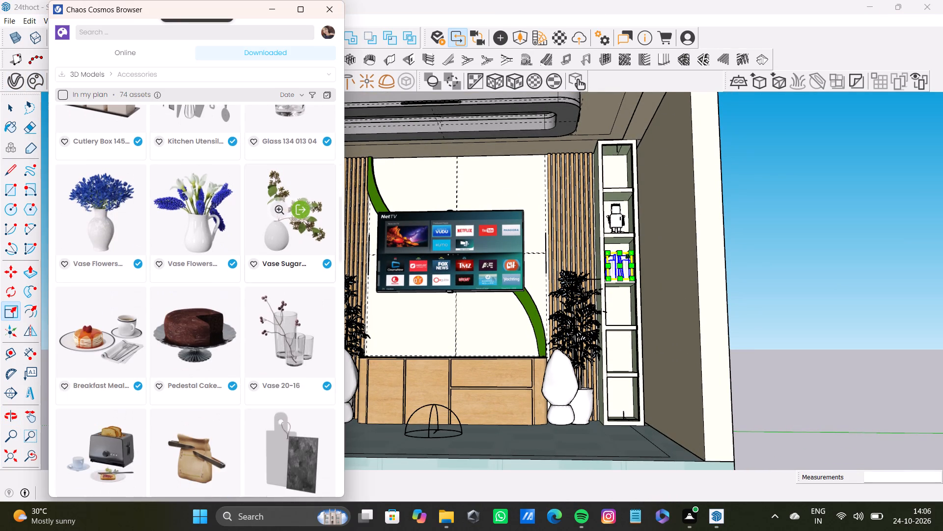
scroll(287, 256, down, 9)
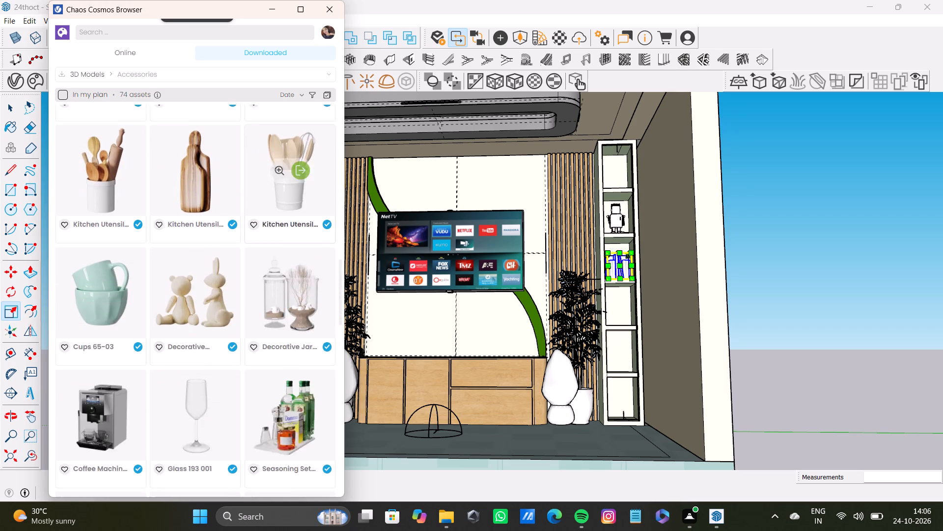
scroll(287, 260, down, 7)
scroll(303, 299, up, 4)
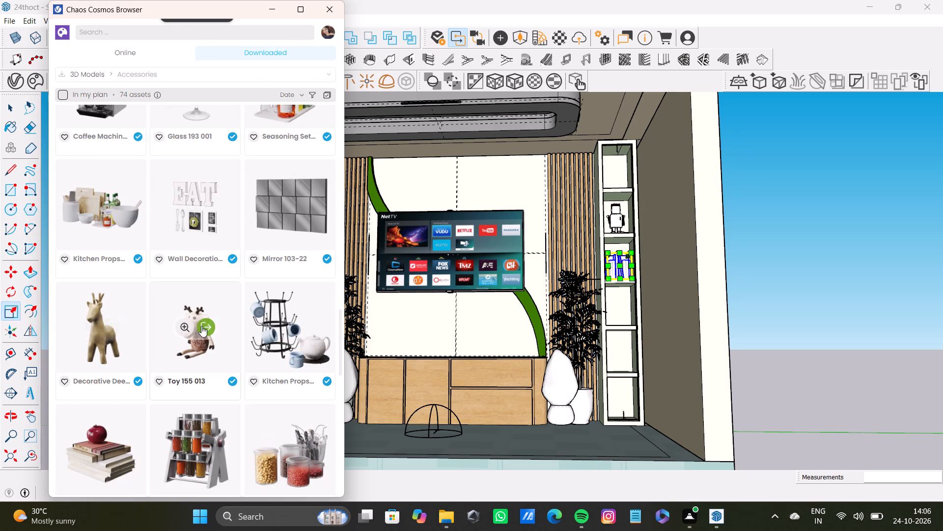
click(202, 327)
scroll(291, 269, up, 8)
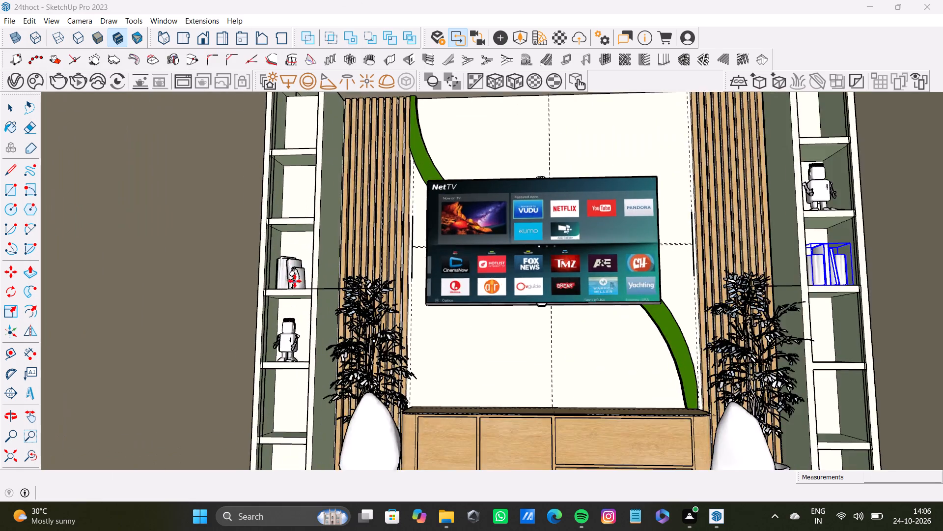
scroll(295, 281, up, 2)
middle_drag(295, 288, 307, 204)
scroll(317, 338, up, 9)
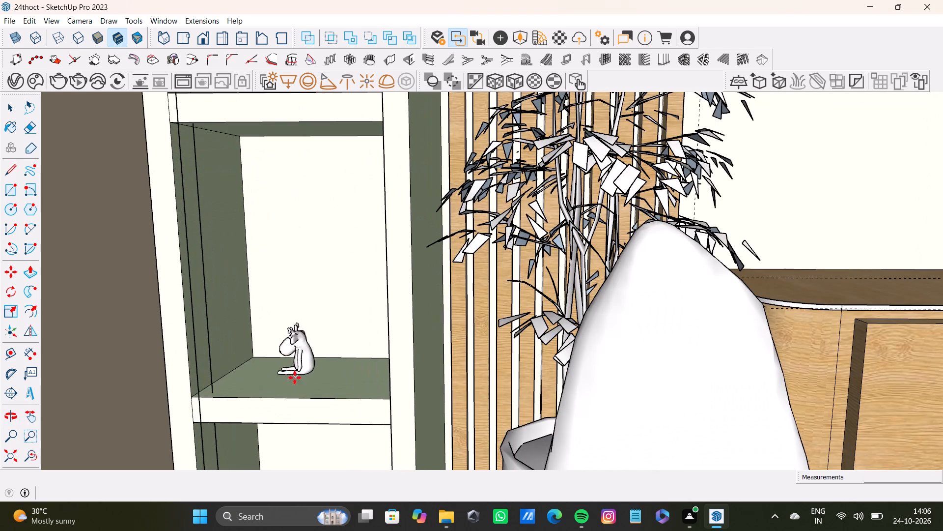
click(289, 382)
key(space)
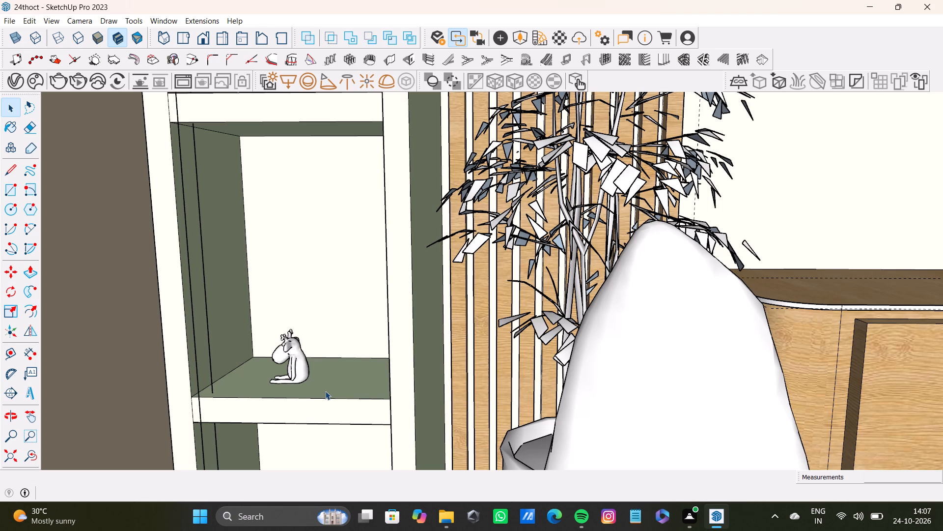
Rotate the Toy 155 013 model 90 degrees about the vertical axis so it faces the front of the shelving unit.
click(300, 348)
scroll(293, 354, up, 5)
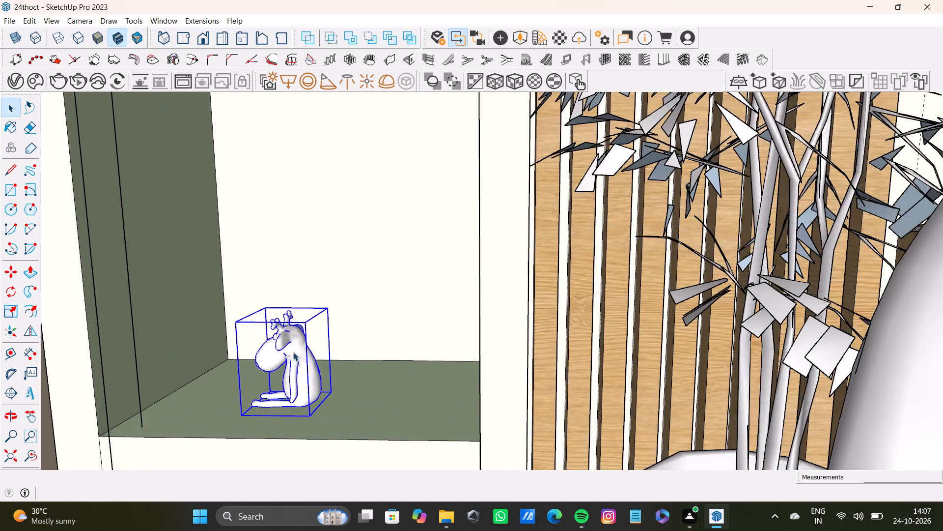
scroll(293, 352, up, 3)
middle_drag(294, 352, 291, 375)
key(q)
scroll(312, 331, up, 4)
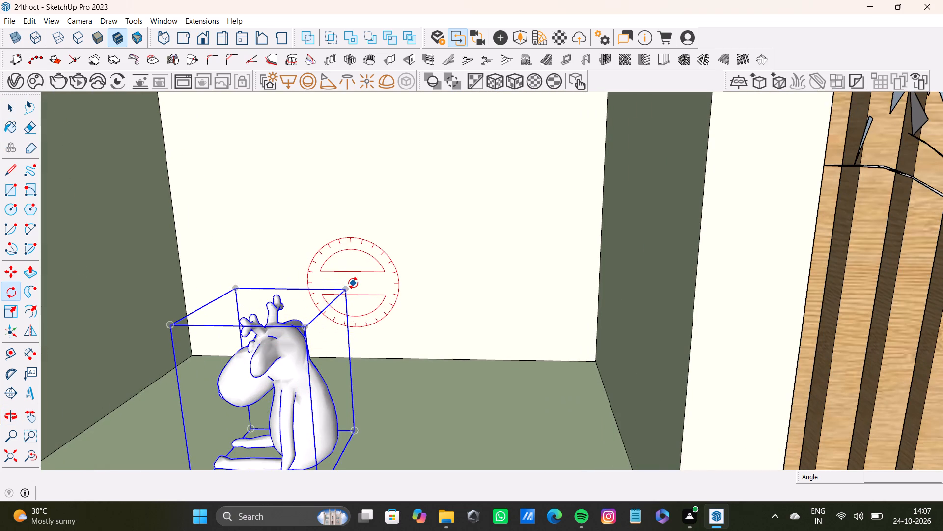
key(Up)
click(345, 290)
click(309, 327)
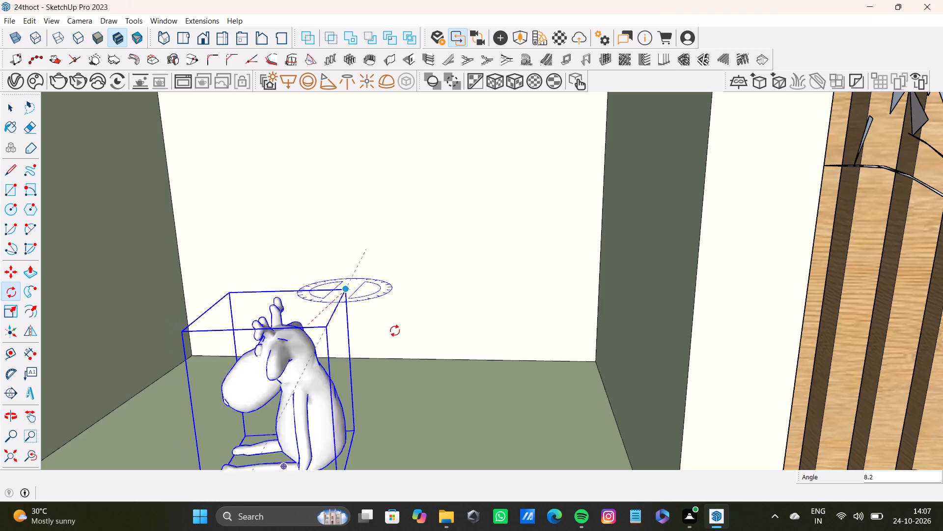
click(498, 289)
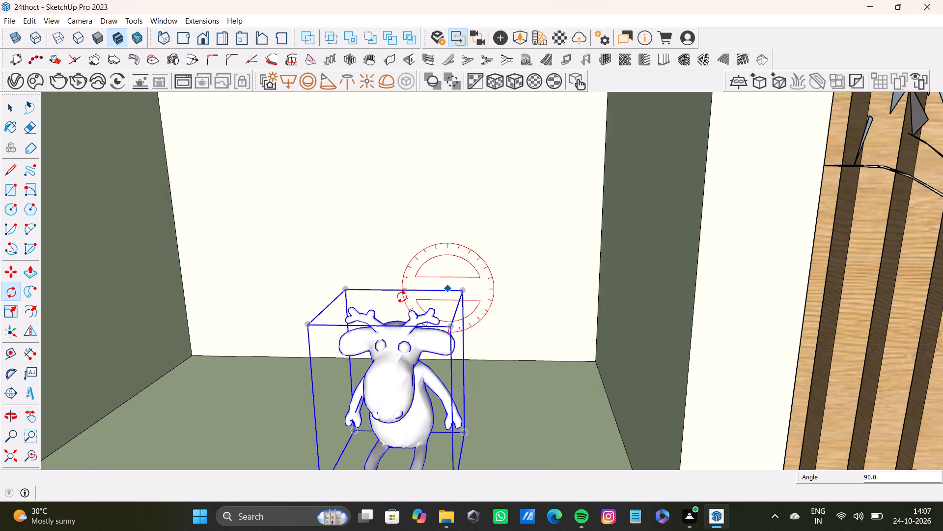
key(space)
Scale the rotated toy up uniformly from its corner so it fills more of the shelf compartment.
scroll(398, 323, down, 8)
shift+middle_drag(396, 366, 396, 267)
key(s)
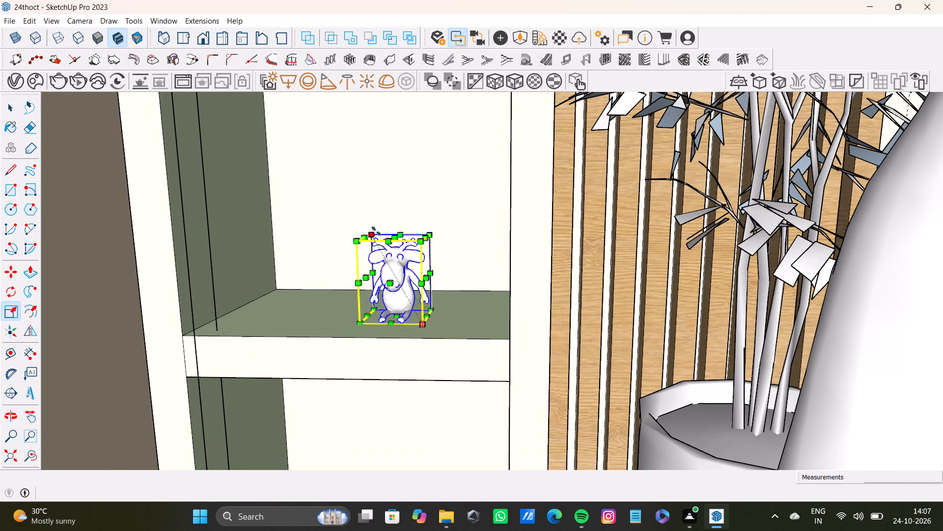
drag(376, 236, 330, 141)
scroll(350, 216, down, 4)
shift+middle_drag(358, 292, 346, 289)
key(space)
Move the enlarged toy about 3 3/4" so it sits at the front edge of the shelf board.
middle_drag(380, 281, 388, 350)
key(m)
click(399, 331)
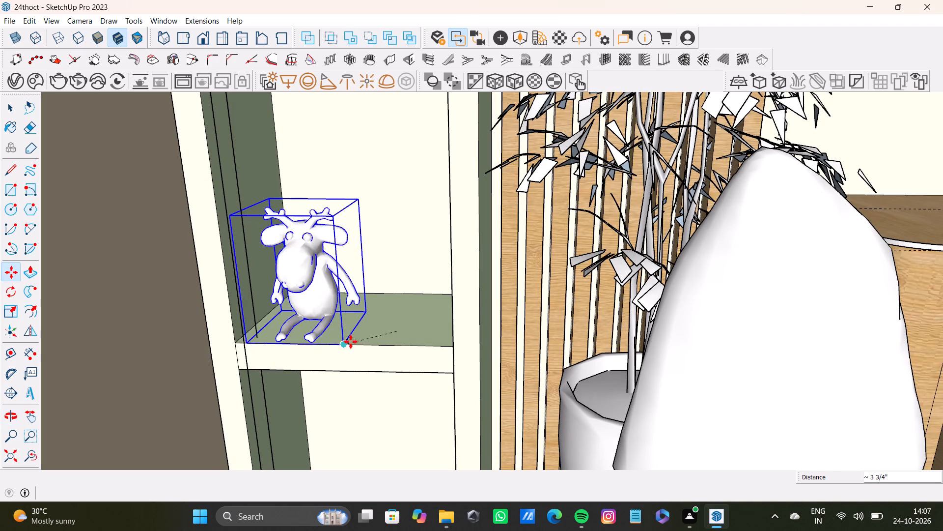
click(342, 342)
Scale the toy up slightly more within its compartment on the left-hand shelving unit.
scroll(343, 344, down, 5)
middle_drag(346, 350, 345, 346)
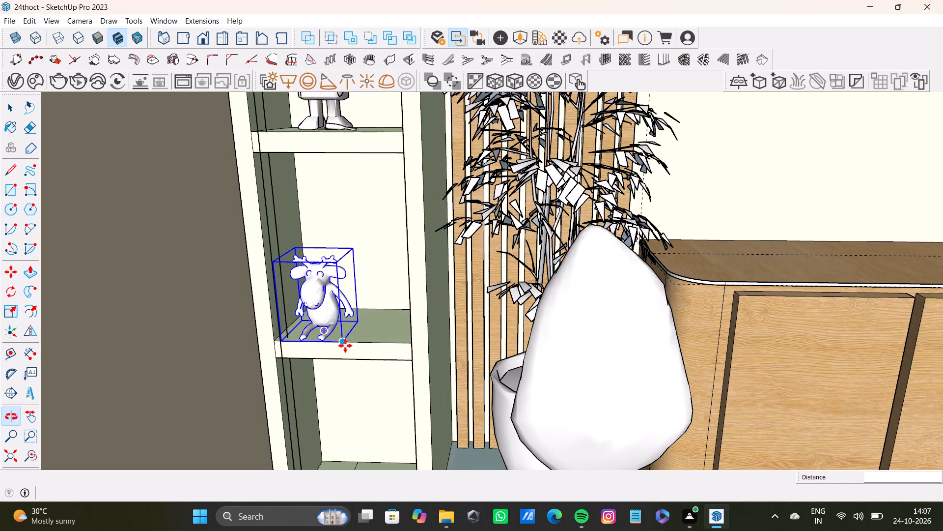
key(s)
drag(295, 244, 291, 209)
scroll(375, 317, down, 3)
middle_click(368, 326)
key(space)
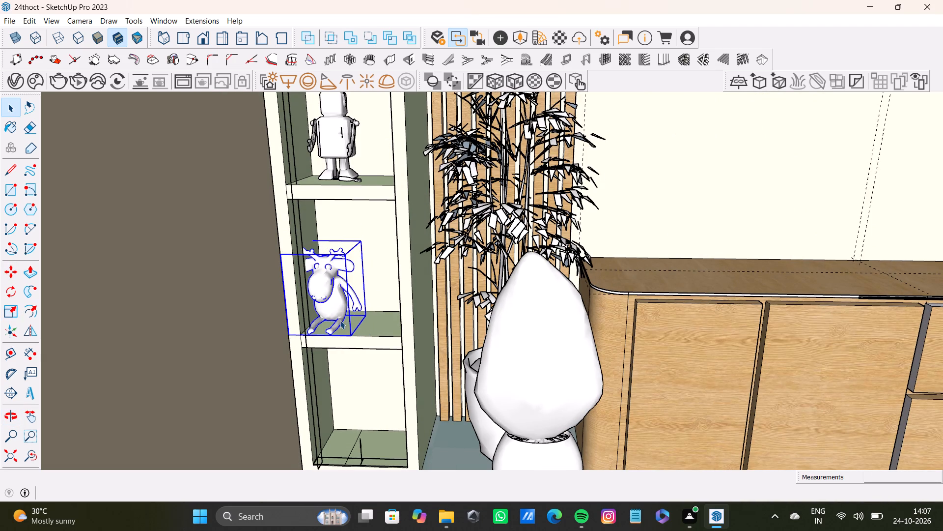
Move the toy 2 1/4" sideways along the shelf board, away from the compartment's outer side.
click(340, 320)
key(m)
click(352, 338)
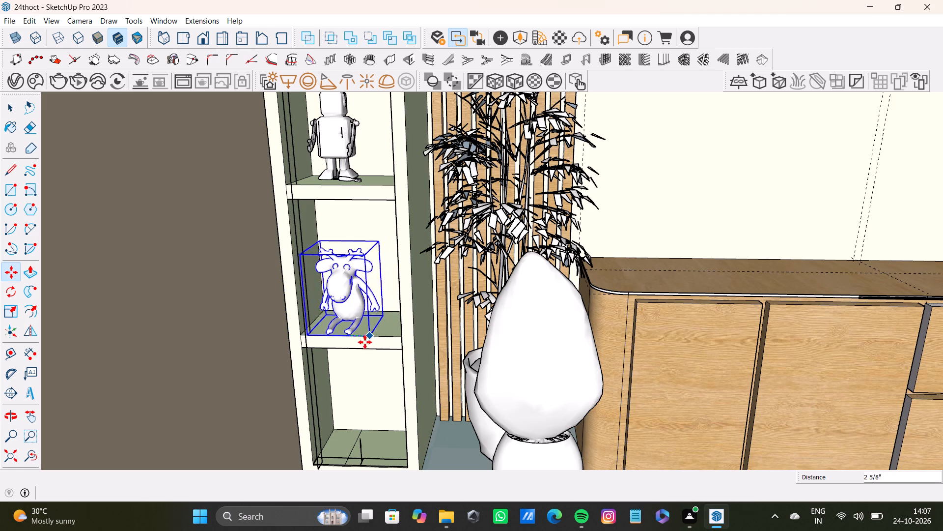
click(366, 338)
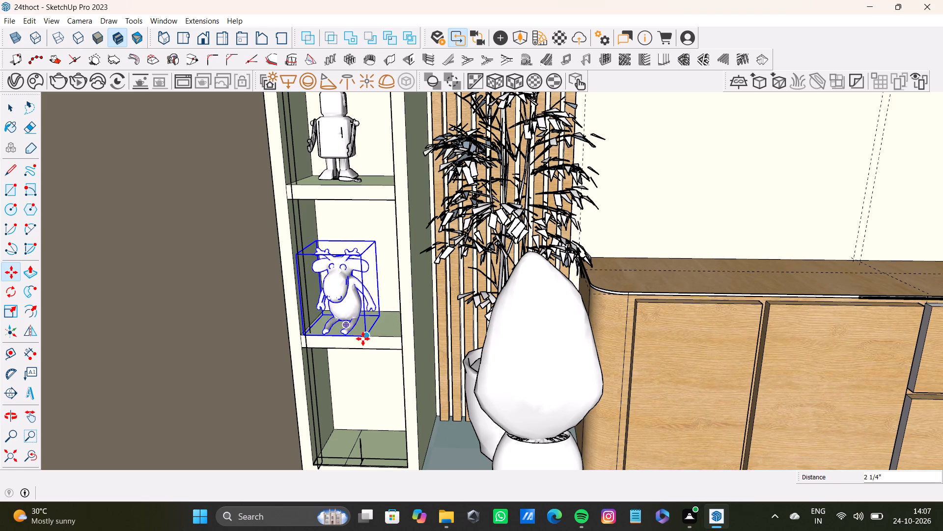
Copy the toy about 5 5/16" along the shelf board, against the compartment's inner upright.
scroll(363, 339, up, 5)
middle_drag(362, 338, 354, 293)
key(m)
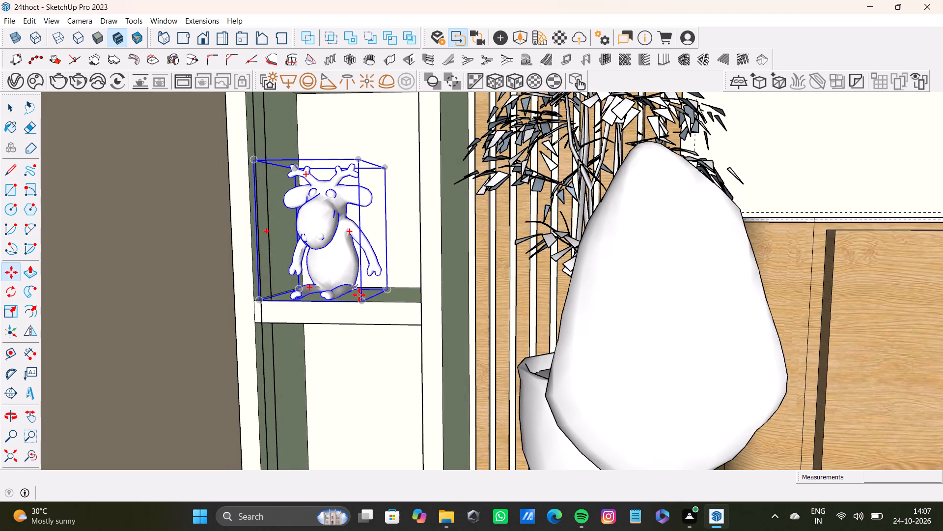
ctrl+click(364, 302)
click(419, 307)
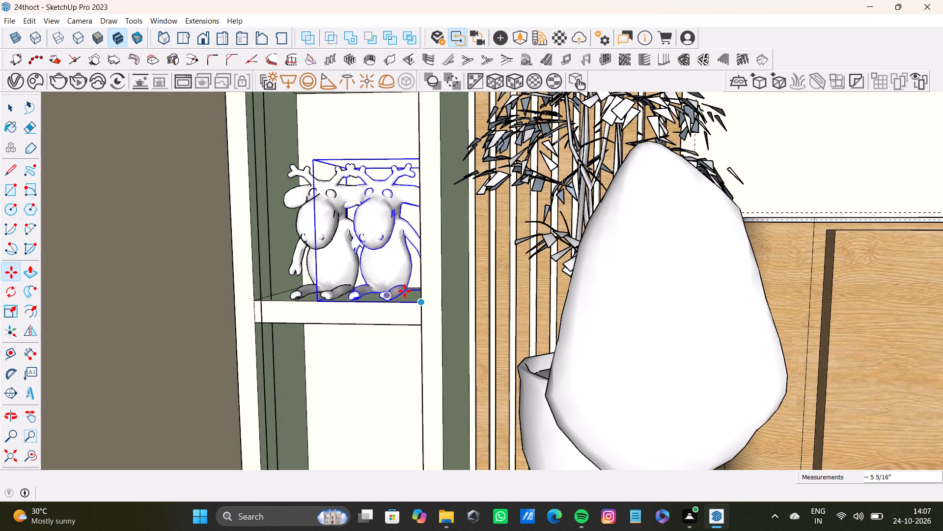
Scale the copied toy down uniformly to a much smaller size than the original.
middle_drag(364, 196, 384, 278)
key(s)
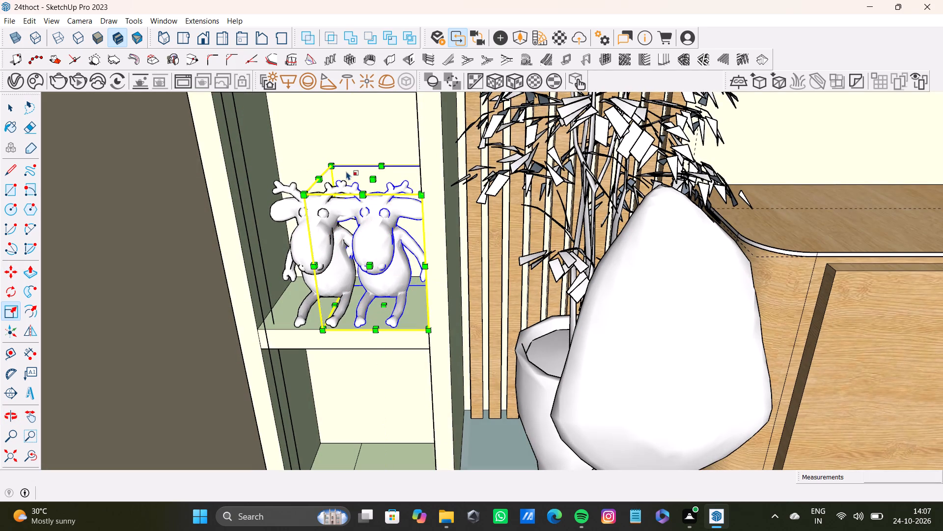
drag(334, 165, 371, 249)
Move the smaller toy about 2 15/16" along the shelf's front edge so it sits beside the larger one.
scroll(381, 280, down, 5)
shift+middle_drag(399, 305, 452, 255)
scroll(451, 256, up, 2)
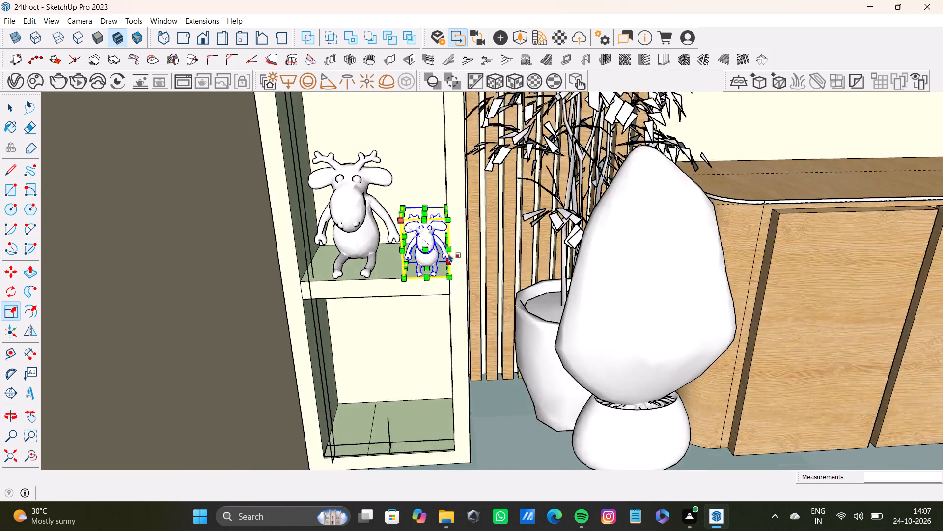
scroll(448, 253, up, 7)
middle_drag(424, 276, 482, 243)
scroll(457, 264, up, 4)
shift+middle_drag(484, 223, 441, 242)
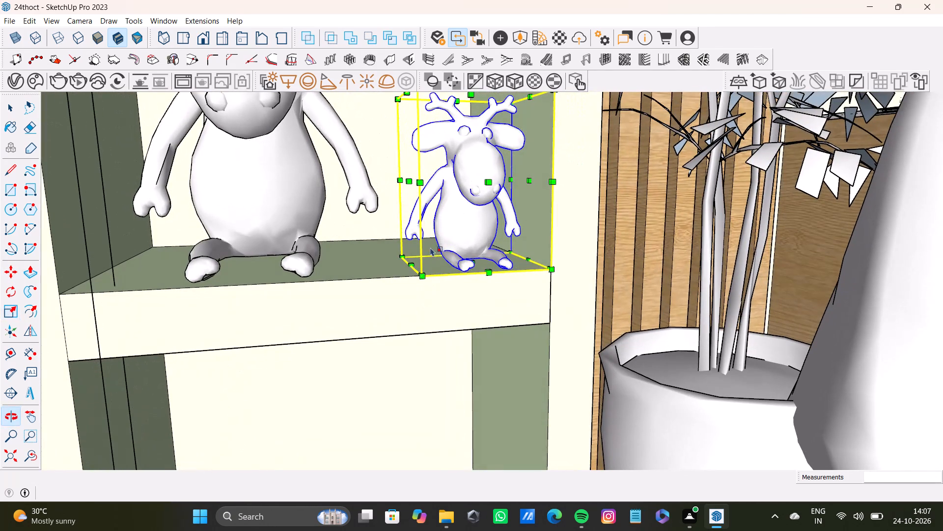
key(space)
click(462, 219)
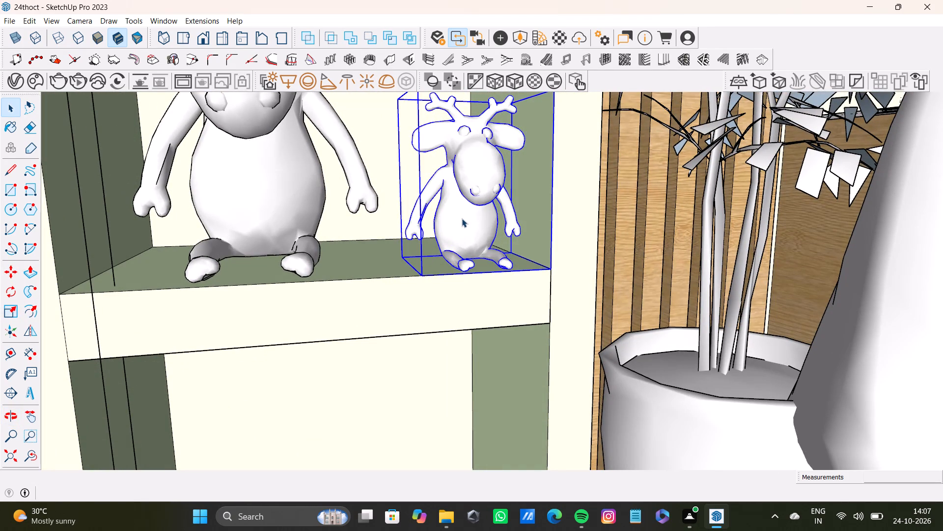
key(m)
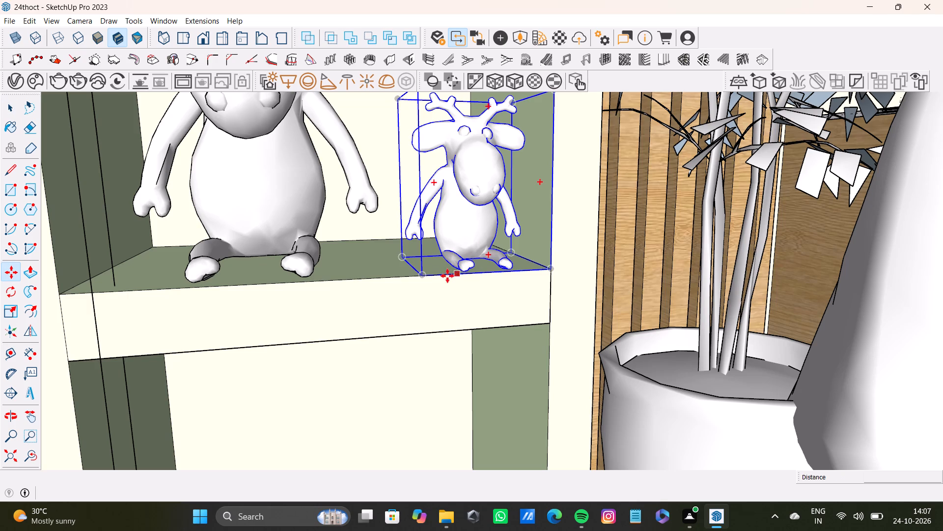
click(423, 277)
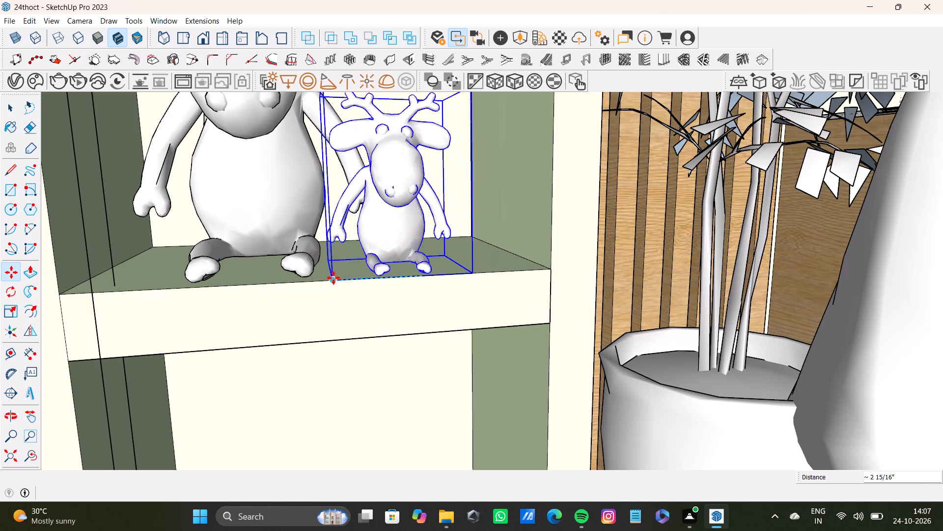
click(336, 279)
key(space)
Examine the toy pair on its shelf from several angles and against the whole feature wall.
scroll(405, 268, down, 14)
middle_drag(406, 288, 365, 215)
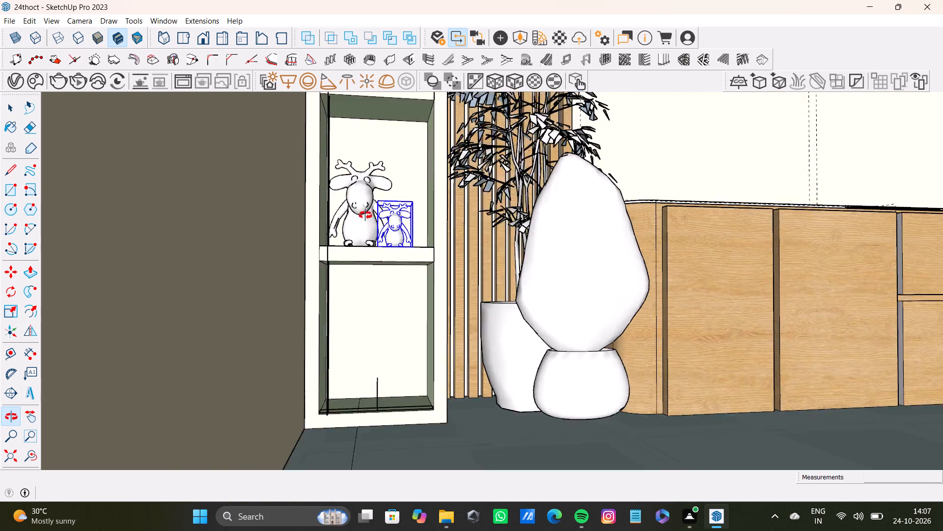
middle_drag(365, 215, 331, 235)
scroll(334, 236, down, 5)
shift+middle_drag(424, 276, 409, 345)
scroll(371, 311, up, 12)
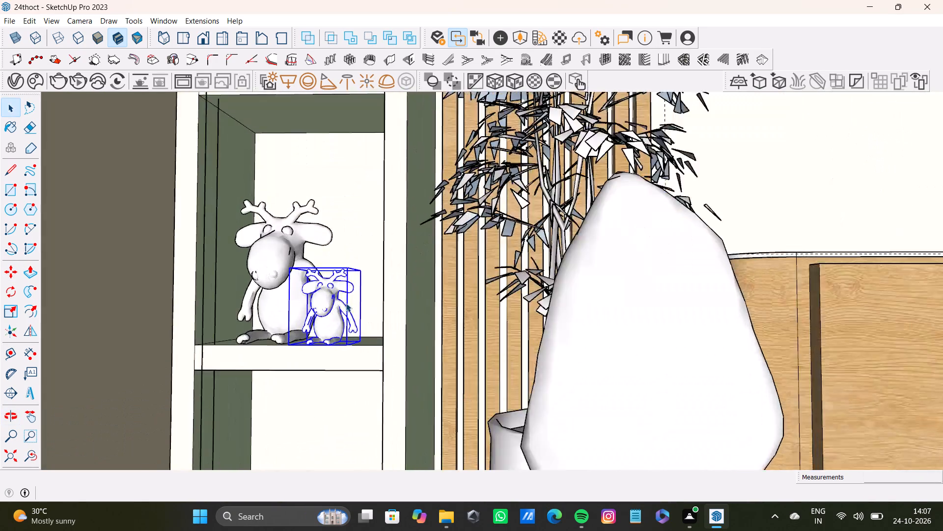
scroll(346, 302, down, 16)
shift+middle_drag(346, 302, 290, 318)
shift+scroll(328, 316, down, 4)
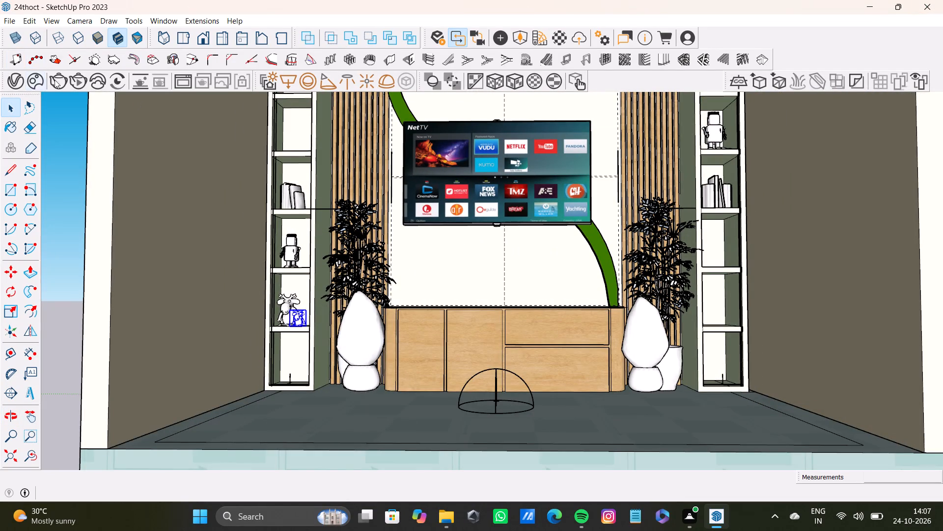
Browse the downloaded Accessories models in the Chaos Cosmos library for another shelf ornament.
click(36, 85)
scroll(238, 333, down, 6)
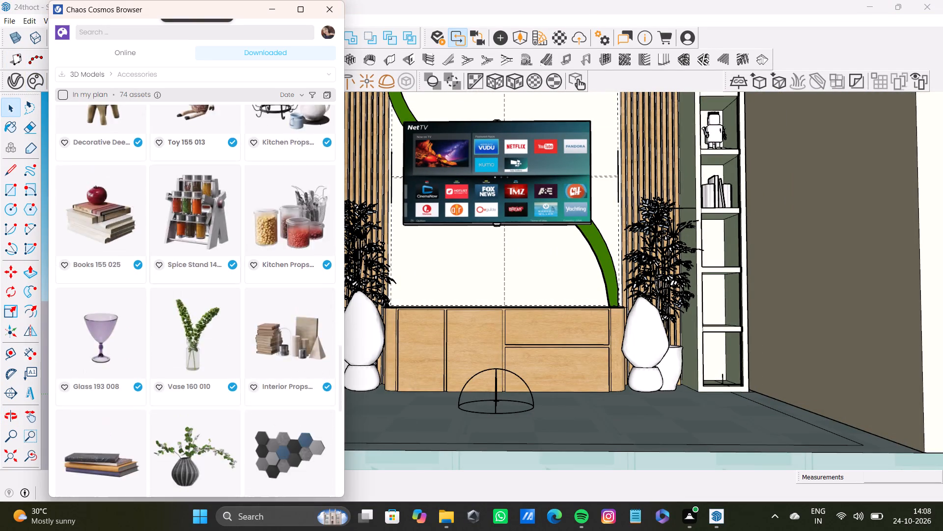
scroll(236, 338, down, 13)
scroll(233, 301, up, 10)
scroll(273, 267, up, 9)
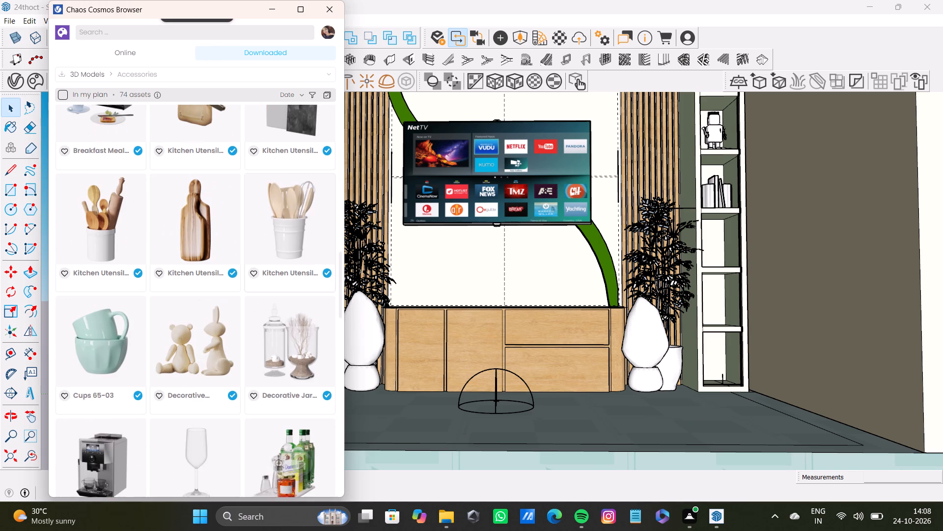
Browse the online Accessories models in the Cosmos library for further shelf ornaments.
click(141, 75)
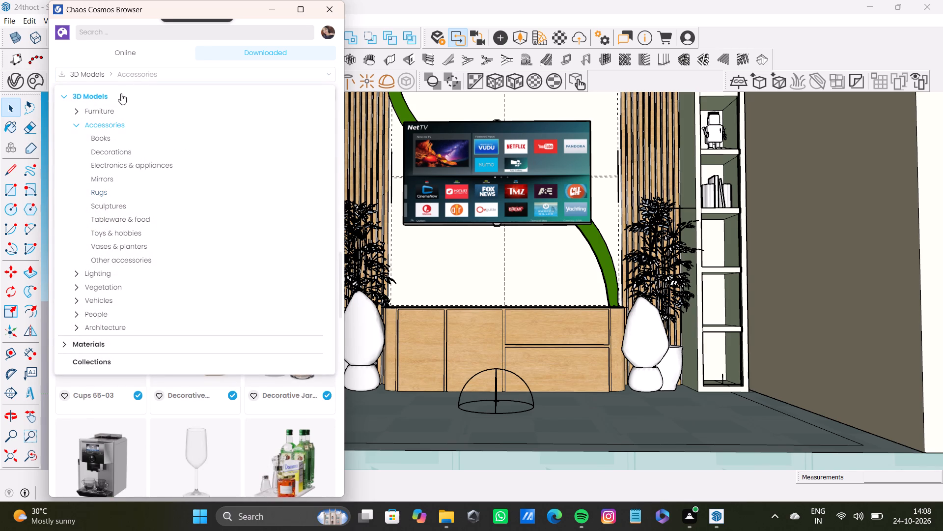
click(137, 48)
click(144, 53)
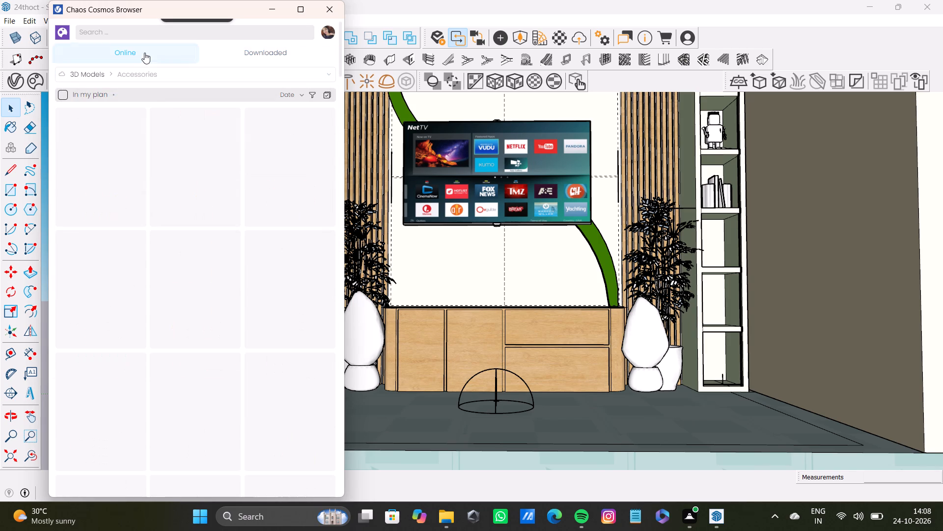
scroll(208, 296, down, 6)
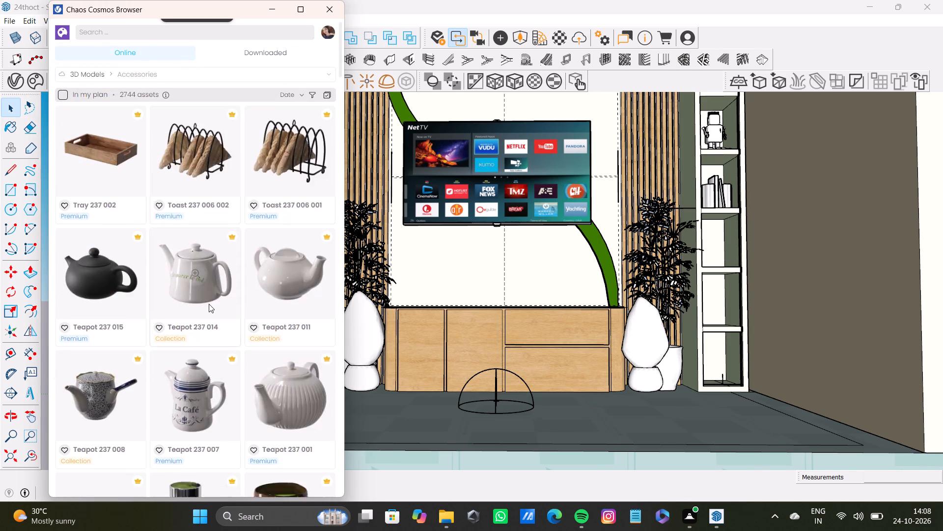
scroll(209, 304, down, 18)
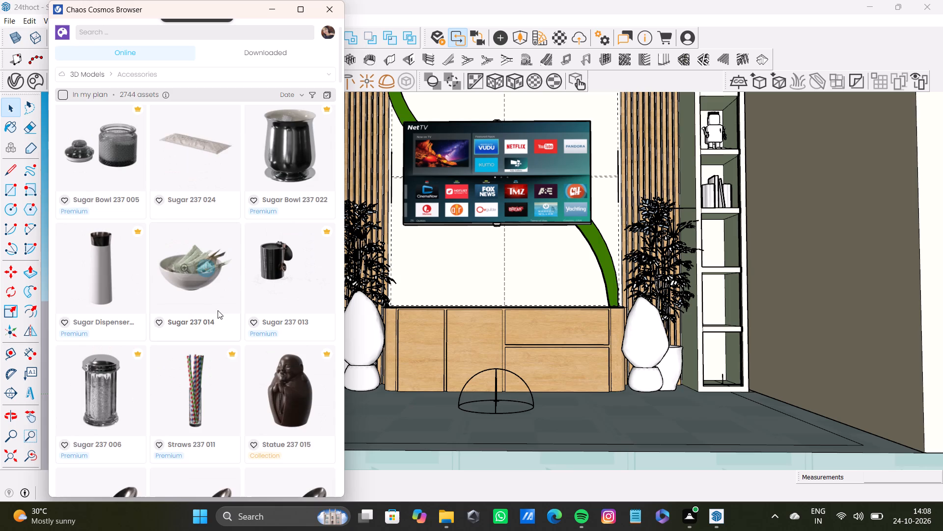
scroll(218, 310, down, 4)
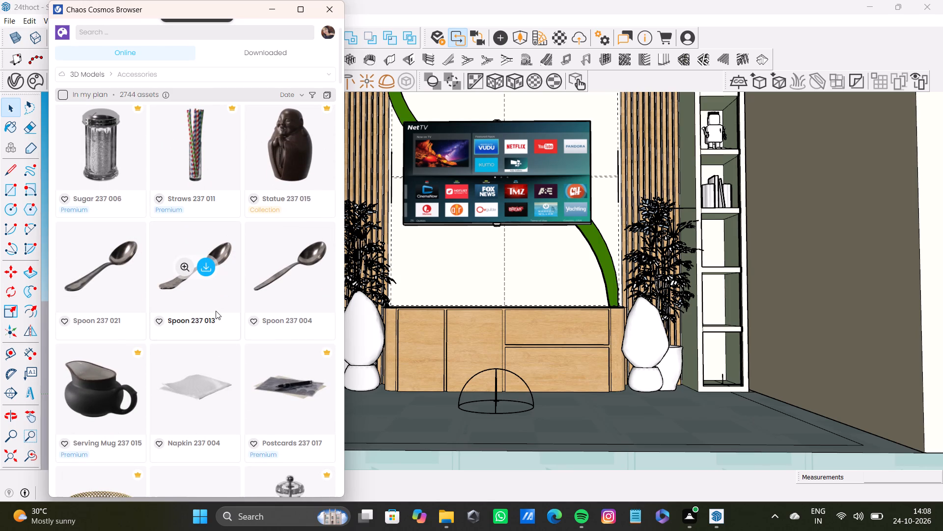
scroll(215, 311, down, 7)
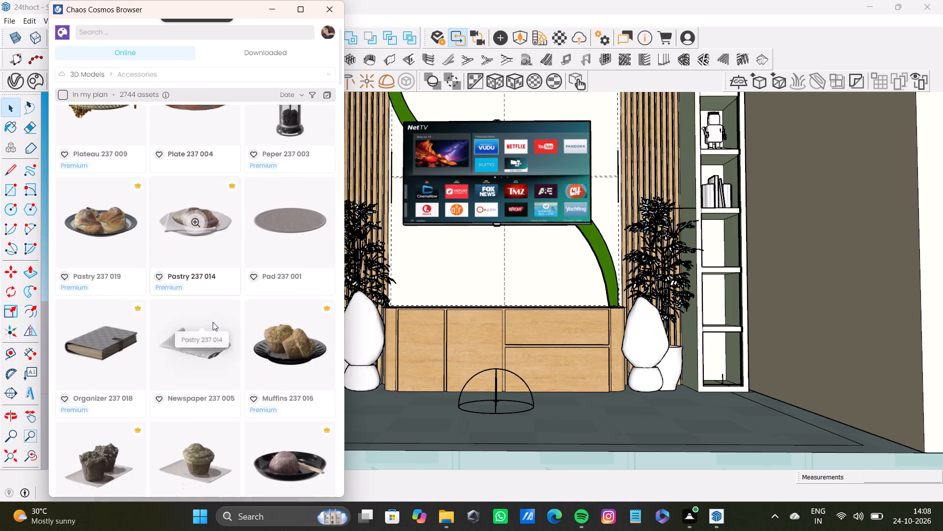
scroll(213, 322, down, 16)
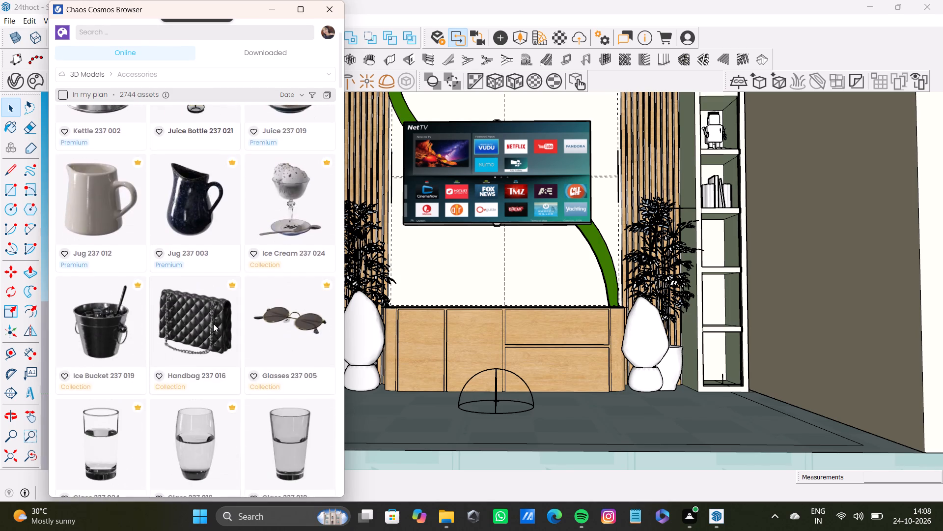
scroll(213, 324, down, 11)
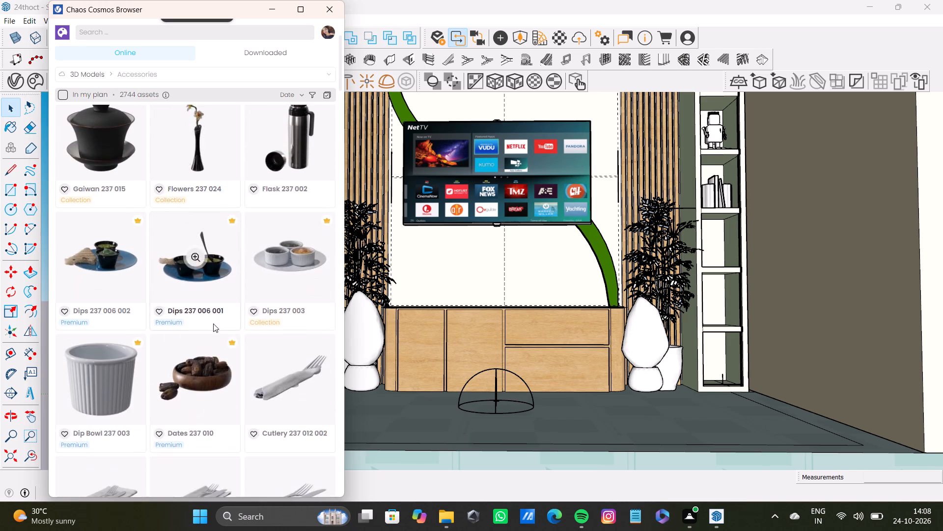
scroll(213, 324, down, 19)
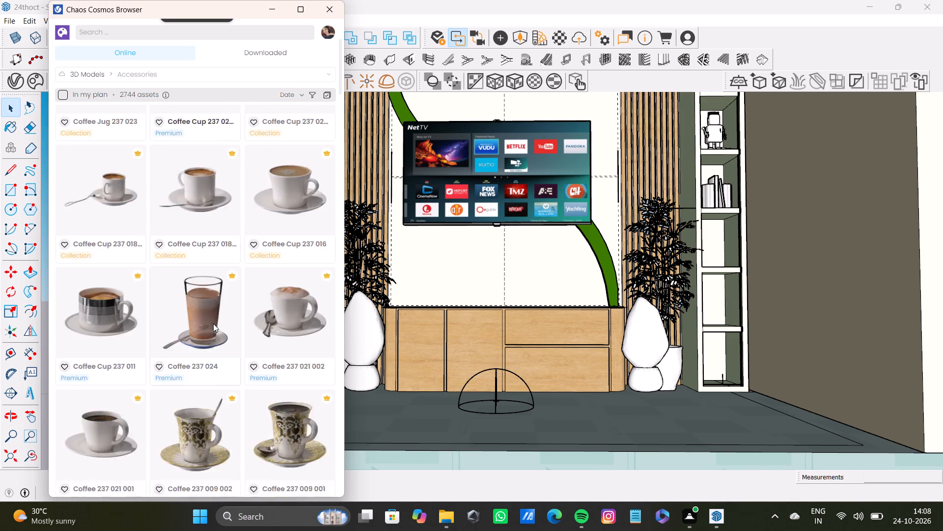
scroll(213, 324, down, 18)
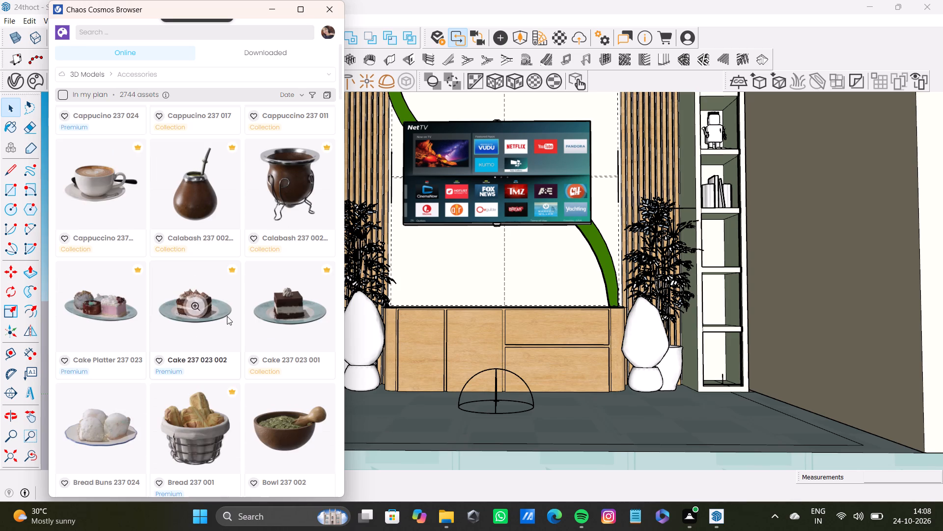
Narrow the online Cosmos accessories to the Vases & planters category.
click(192, 75)
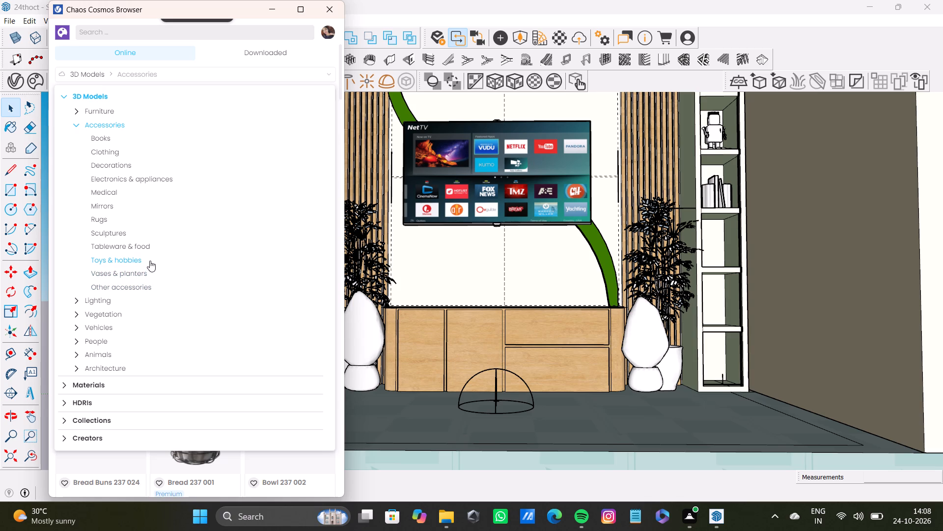
click(147, 274)
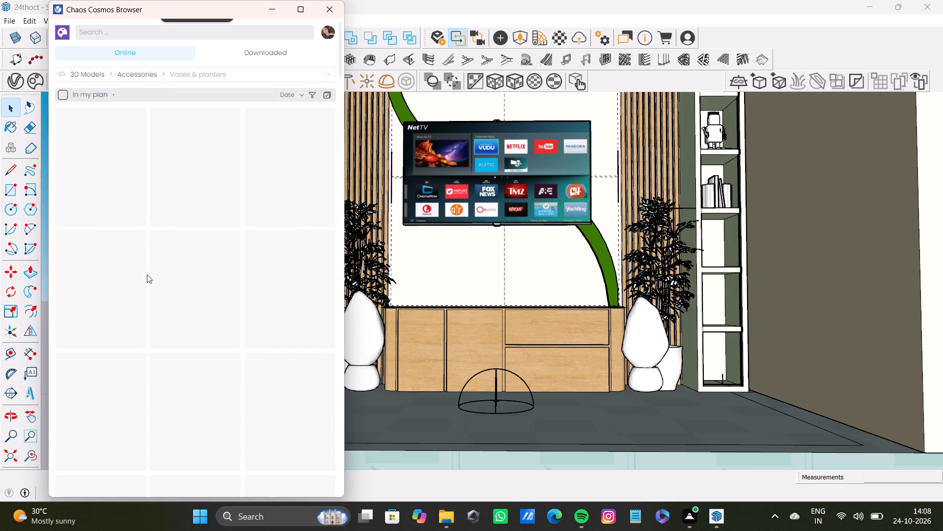
Examine the online Vases & planters models for a vase that suits the shelf unit.
scroll(191, 306, down, 7)
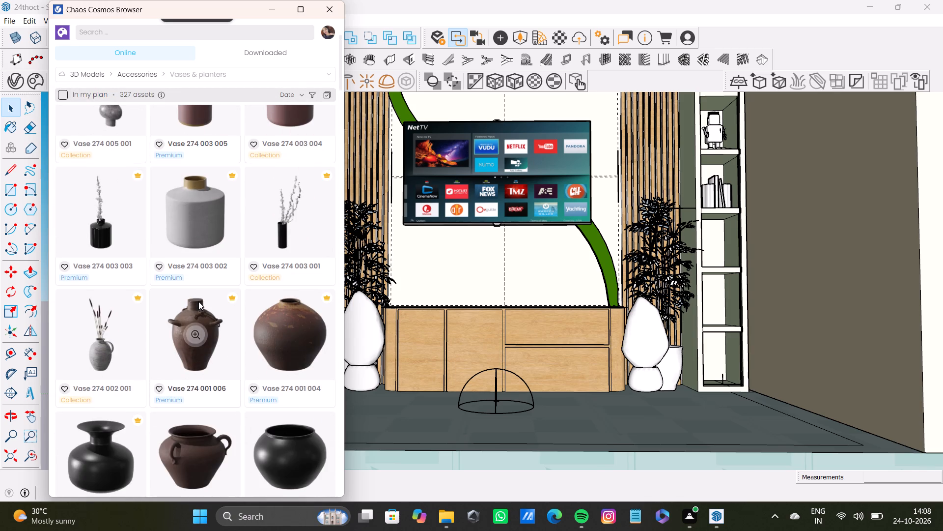
scroll(198, 301, down, 4)
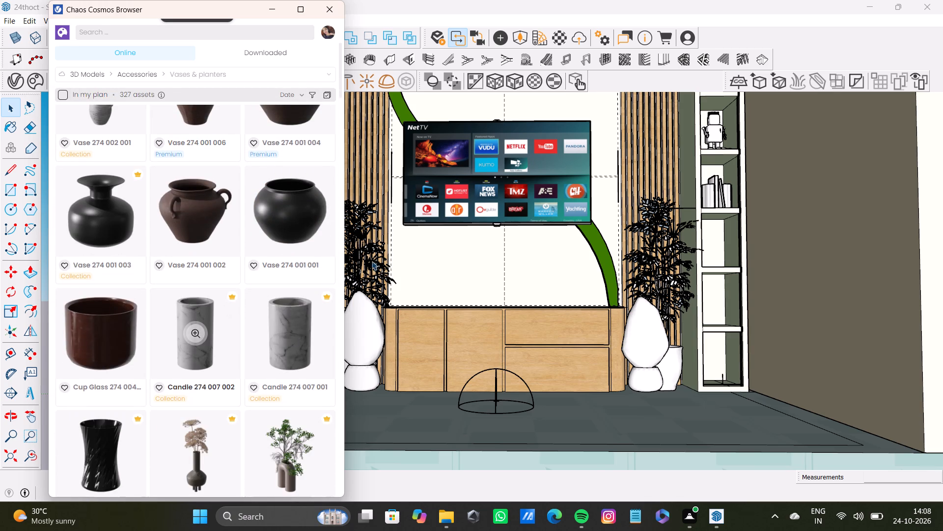
scroll(255, 304, down, 4)
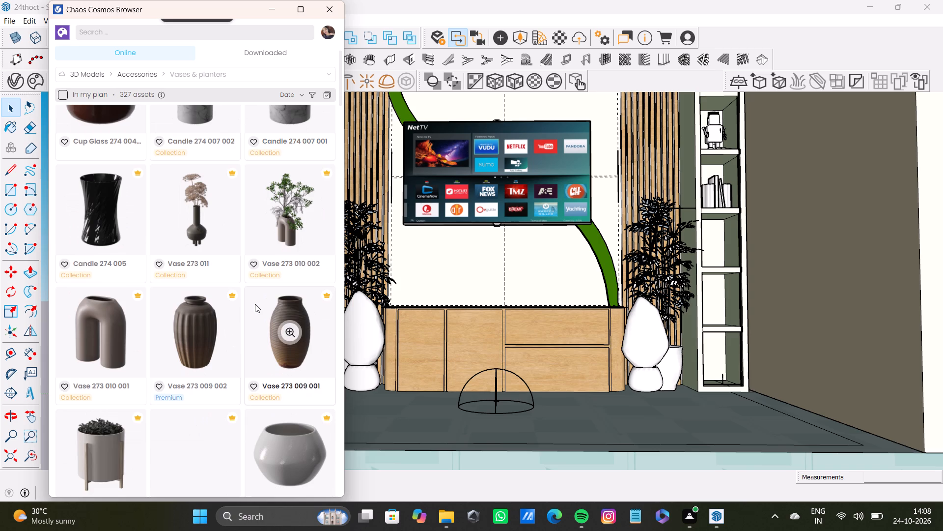
scroll(258, 326, down, 2)
scroll(206, 267, down, 2)
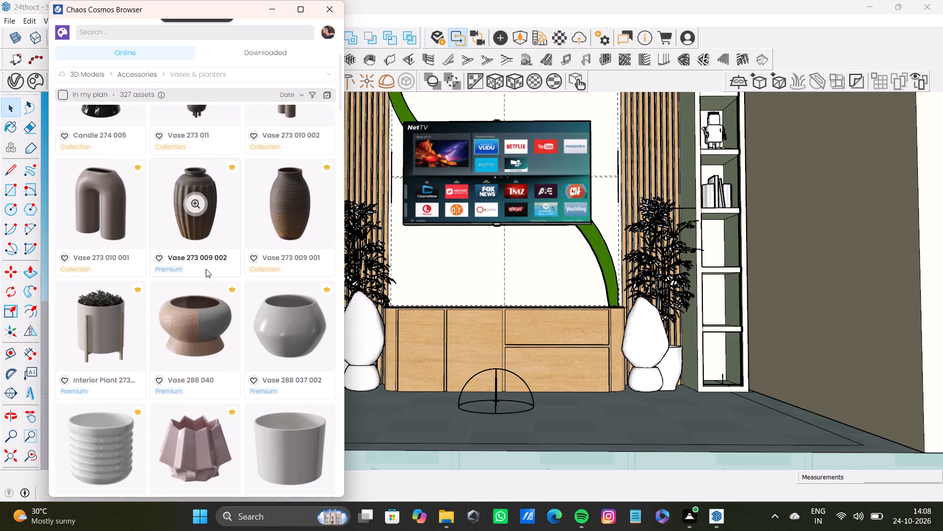
scroll(206, 269, down, 3)
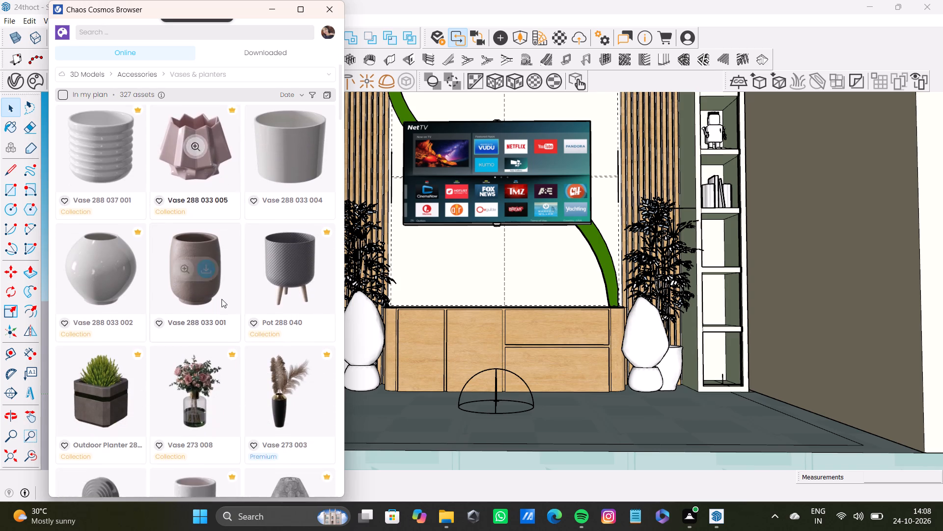
scroll(222, 299, down, 5)
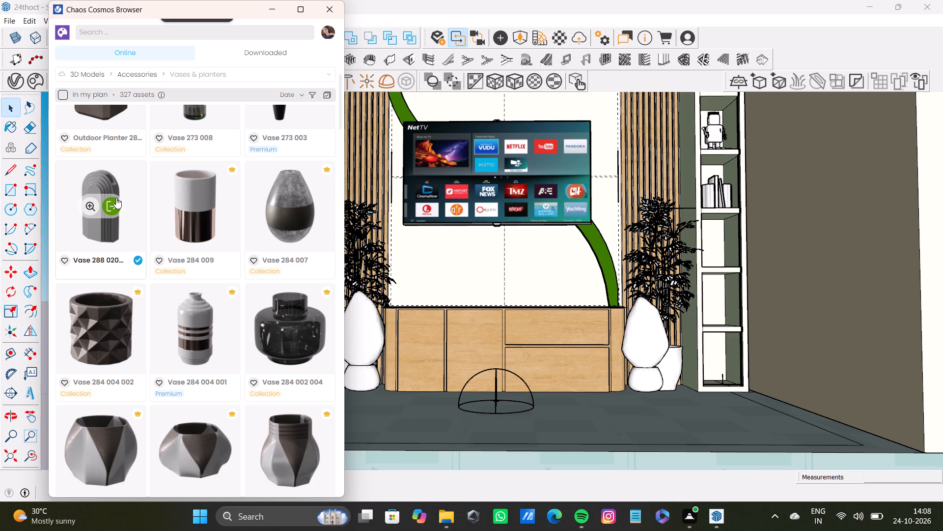
scroll(257, 321, down, 3)
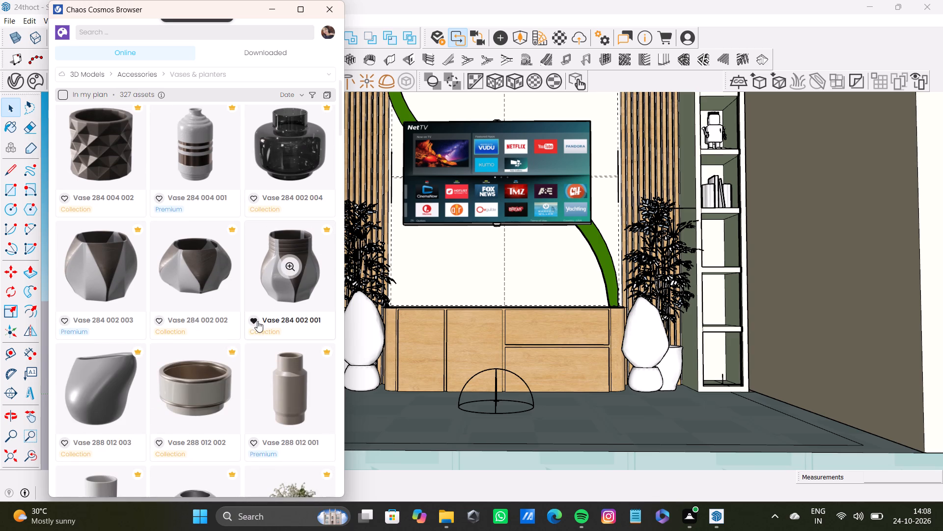
scroll(241, 324, down, 6)
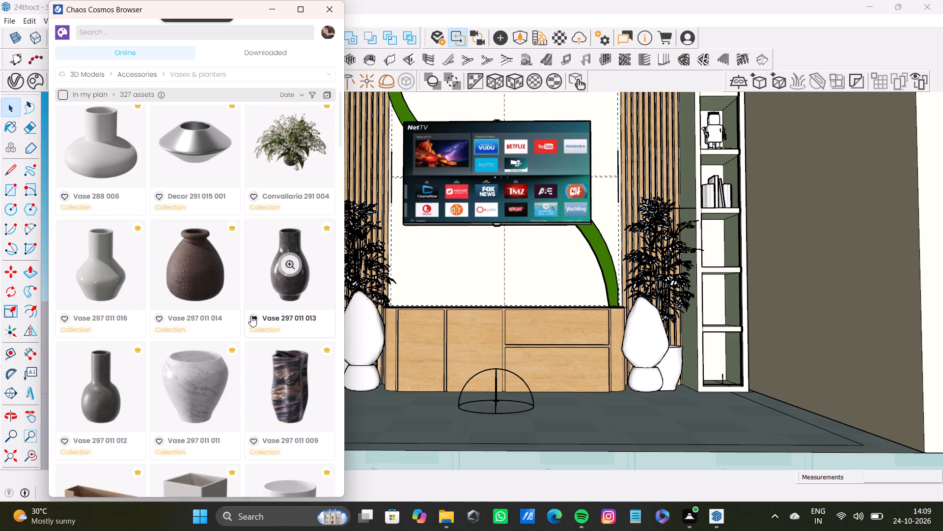
scroll(252, 315, up, 5)
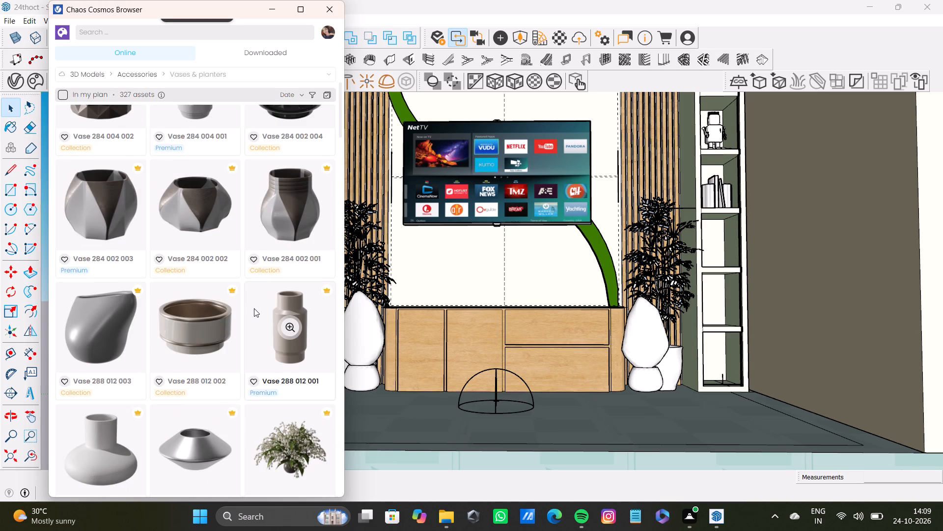
scroll(233, 321, up, 3)
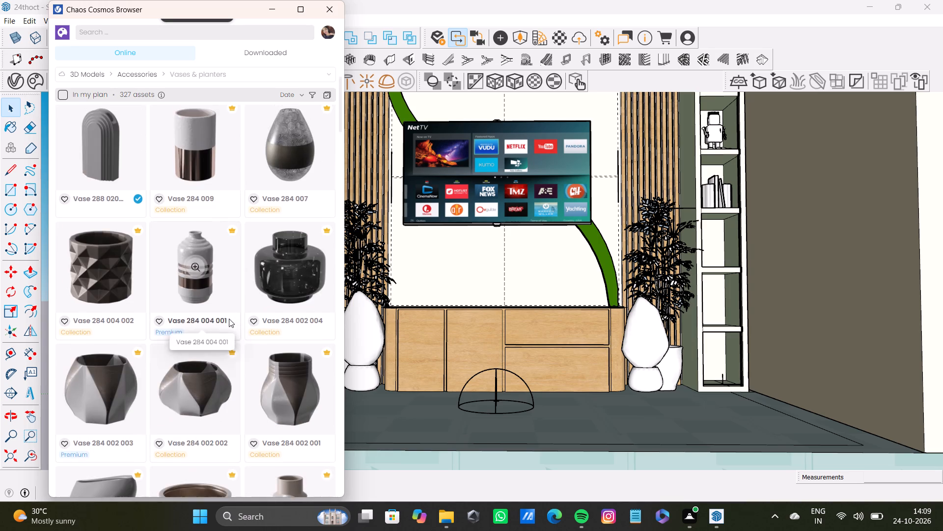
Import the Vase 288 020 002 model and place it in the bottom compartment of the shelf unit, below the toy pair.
scroll(229, 319, up, 3)
click(112, 329)
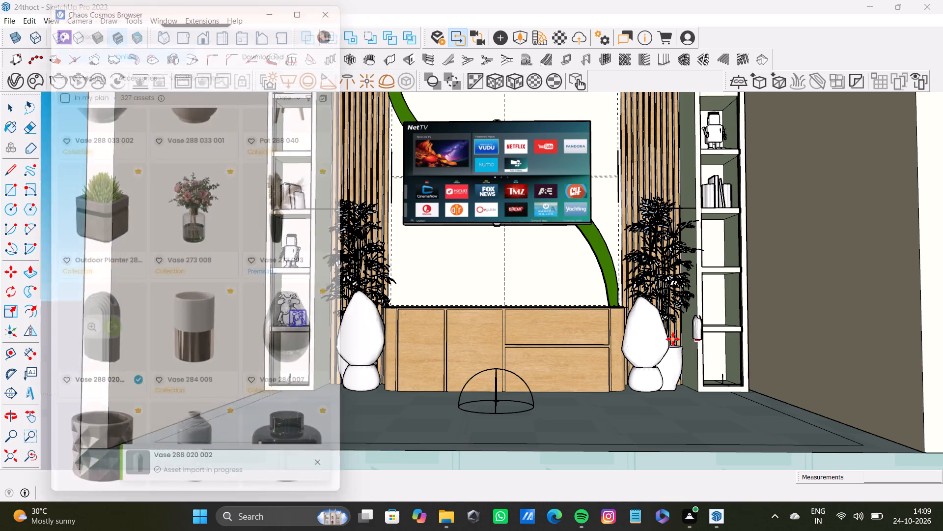
scroll(289, 341, up, 12)
middle_drag(297, 385, 300, 353)
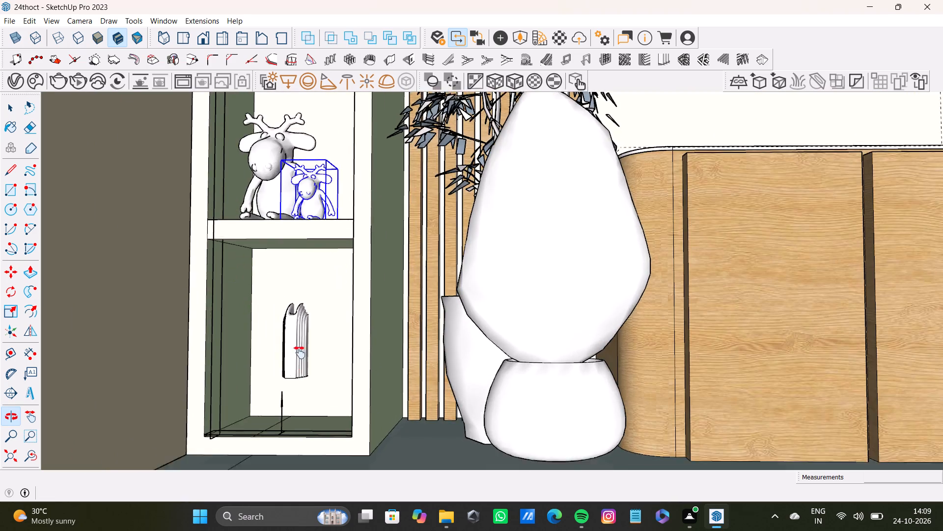
middle_drag(300, 353, 313, 365)
scroll(288, 346, up, 6)
click(278, 375)
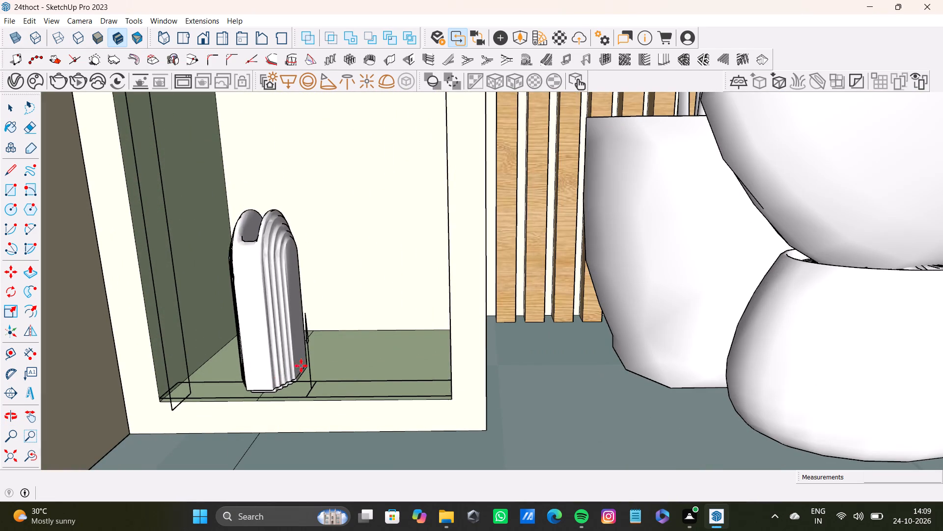
Rotate the arched vase 90 degrees about the vertical axis so its ribbed face points out of the shelf.
key(space)
click(278, 358)
key(q)
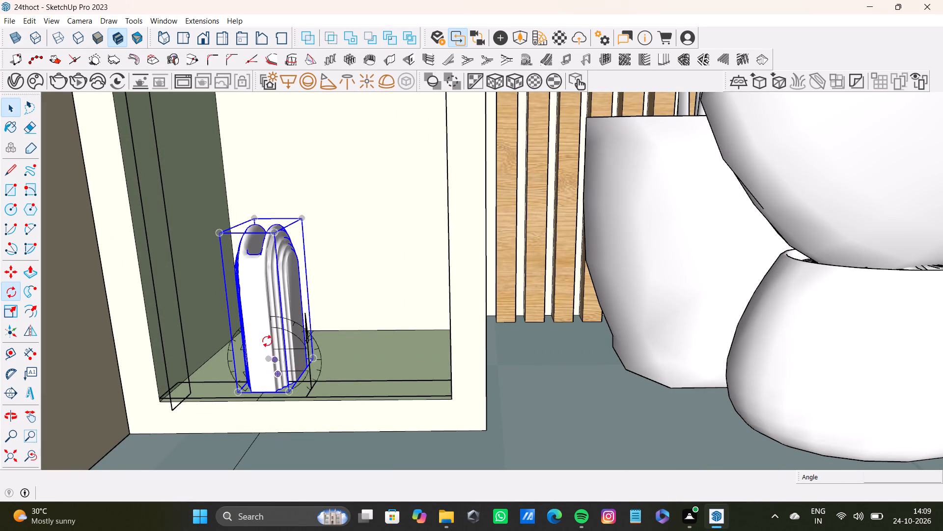
middle_drag(295, 291, 283, 338)
key(Up)
scroll(247, 258, up, 3)
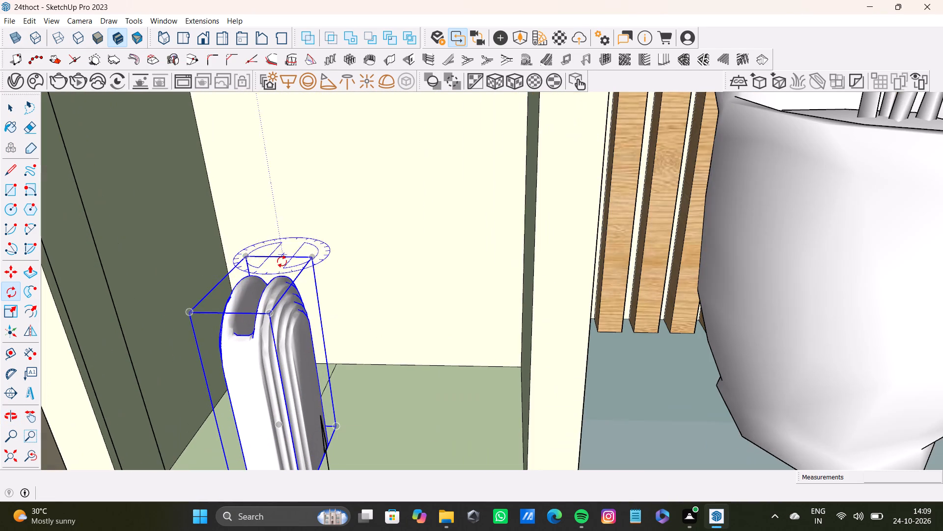
click(316, 257)
click(268, 315)
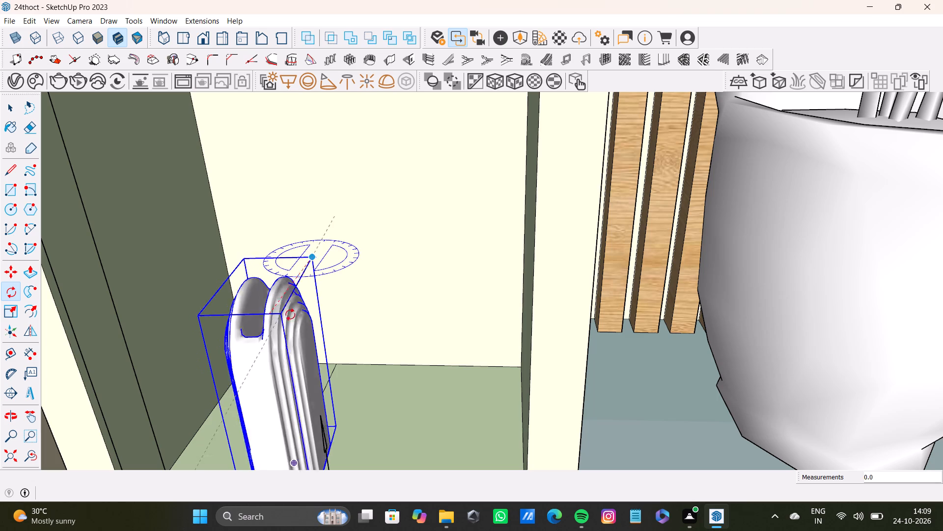
click(426, 258)
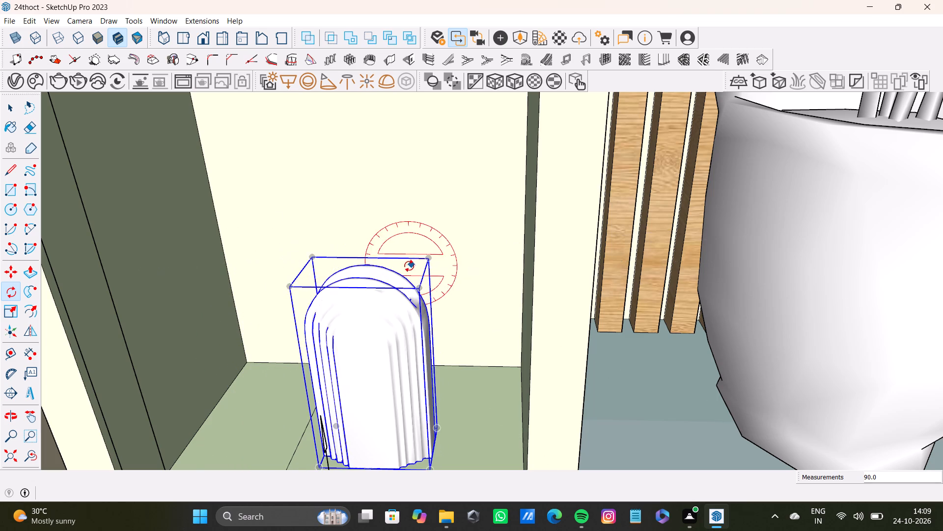
key(space)
Move the vase across the bottom compartment to the front corner beside the outer side wall.
scroll(373, 321, down, 4)
shift+middle_drag(375, 328, 381, 246)
key(m)
key(space)
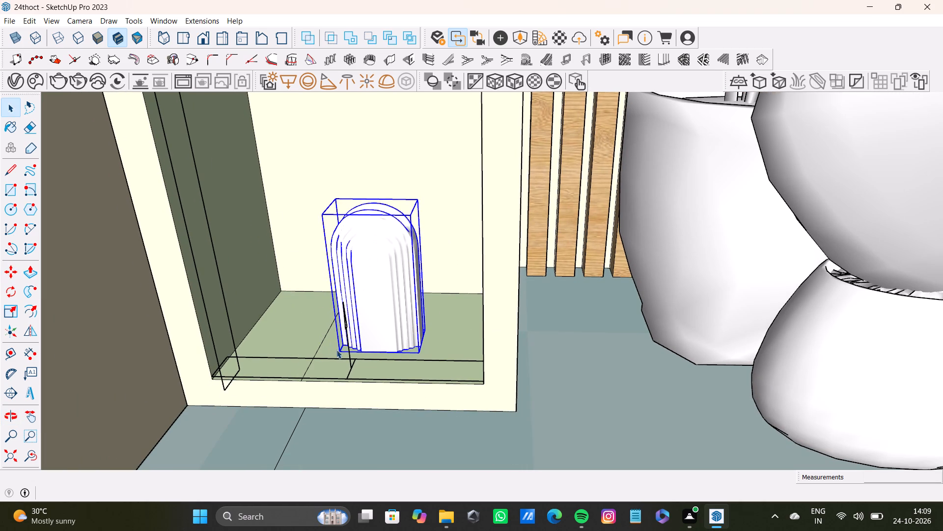
key(m)
click(338, 351)
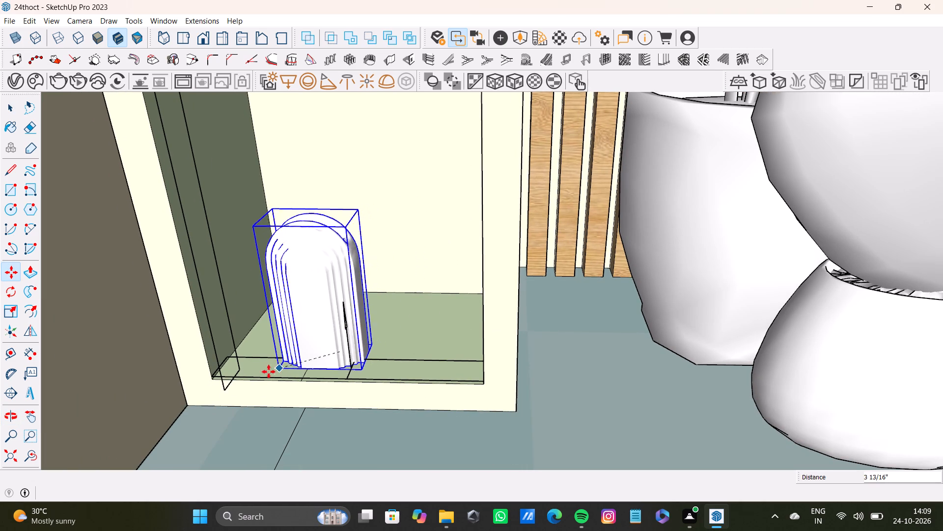
click(255, 372)
Scale the vase up uniformly so it fills more of the bottom compartment.
key(s)
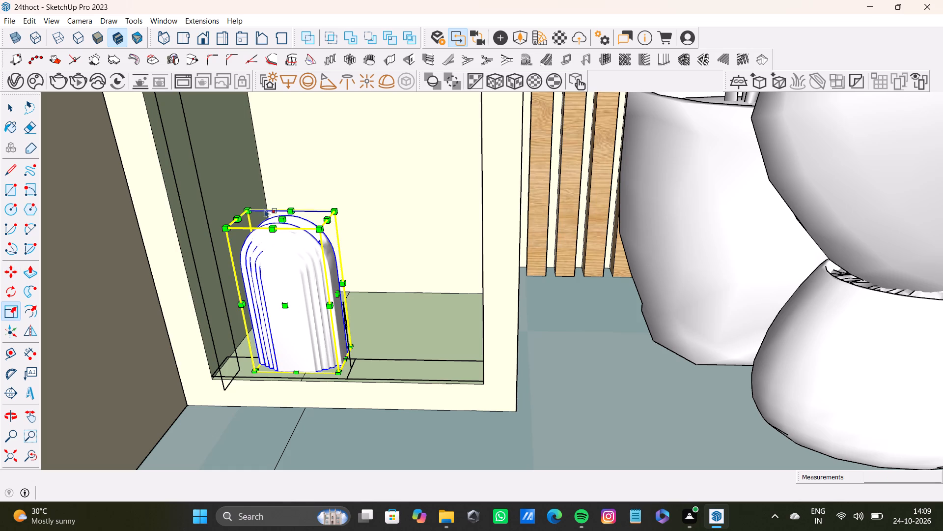
drag(248, 206, 251, 152)
scroll(307, 225, down, 8)
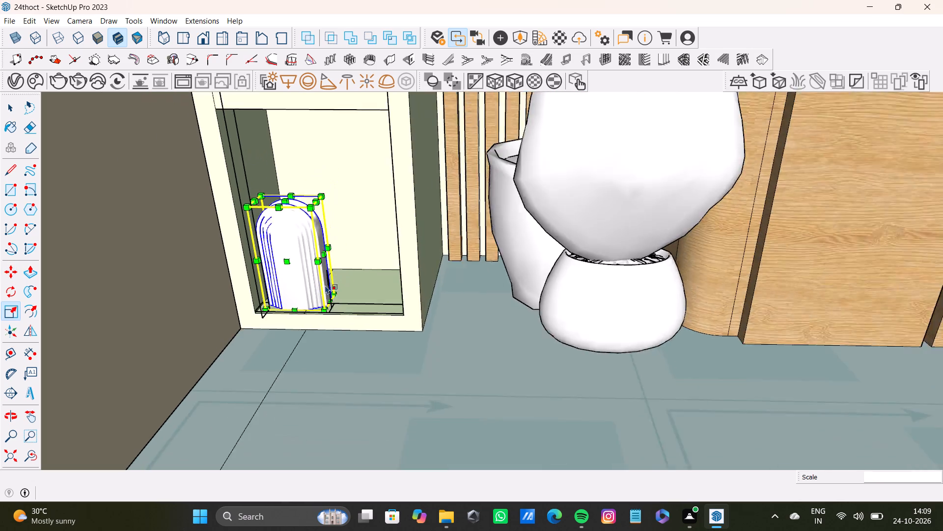
middle_drag(328, 288, 336, 242)
Look through the downloaded Cosmos models under Vases & planters, Other accessories and Sculptures for another ornament.
click(39, 79)
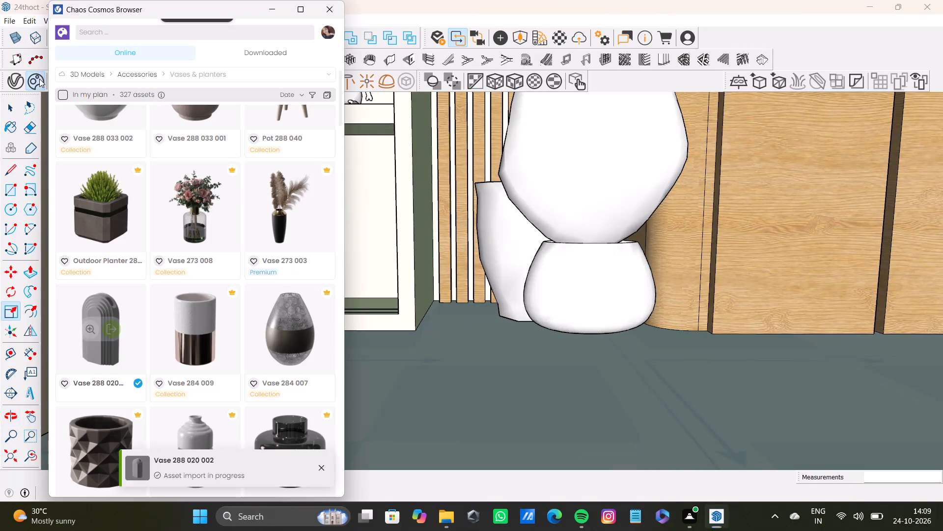
click(257, 51)
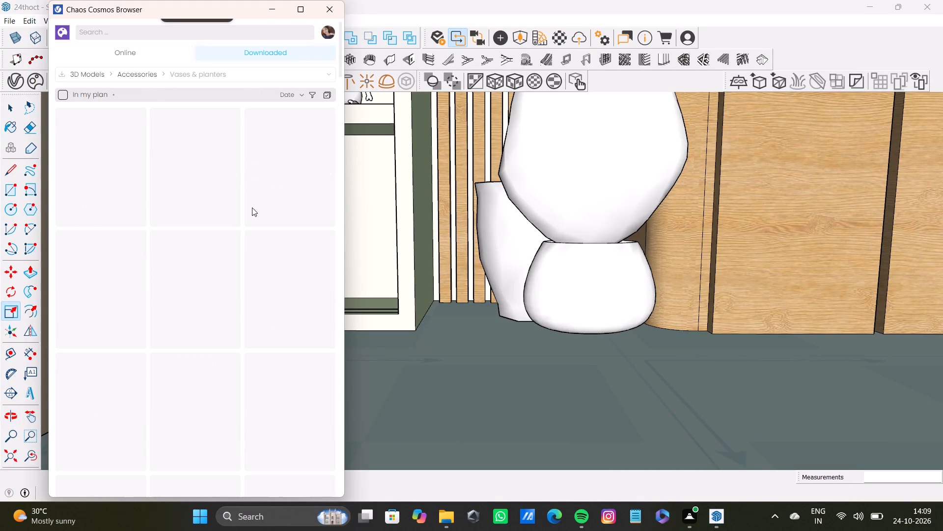
scroll(257, 309, down, 7)
scroll(257, 310, up, 4)
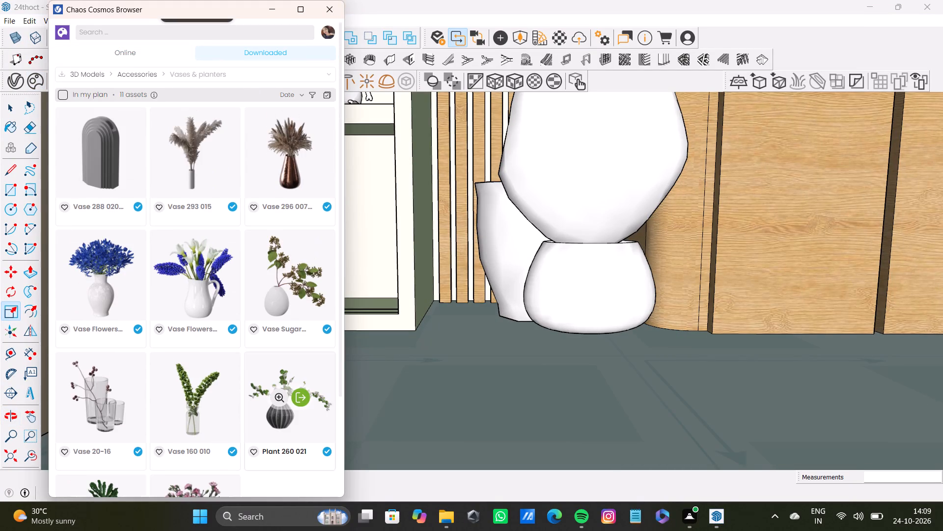
scroll(257, 310, up, 3)
click(181, 69)
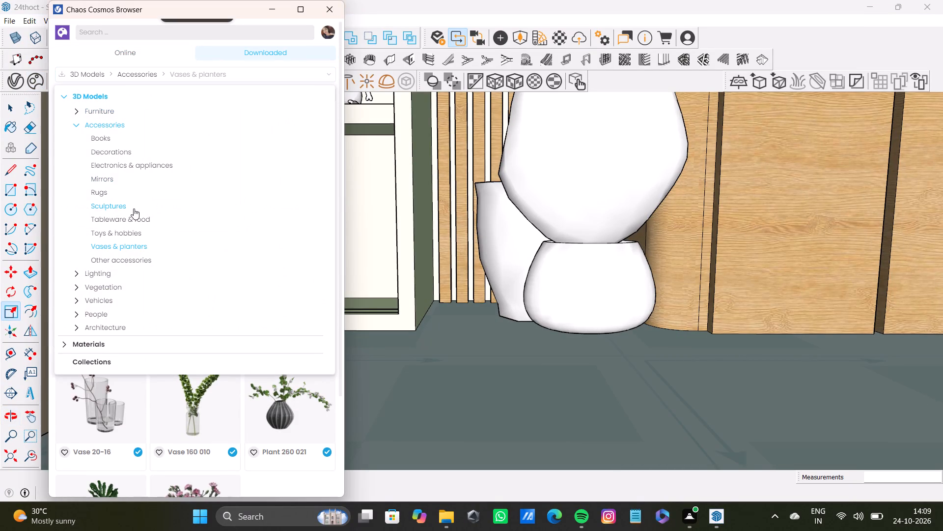
click(138, 261)
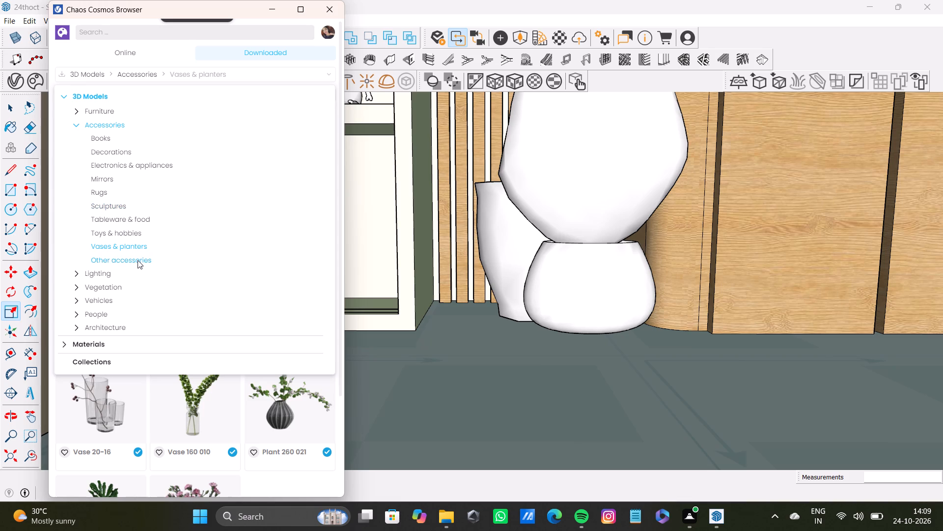
click(213, 69)
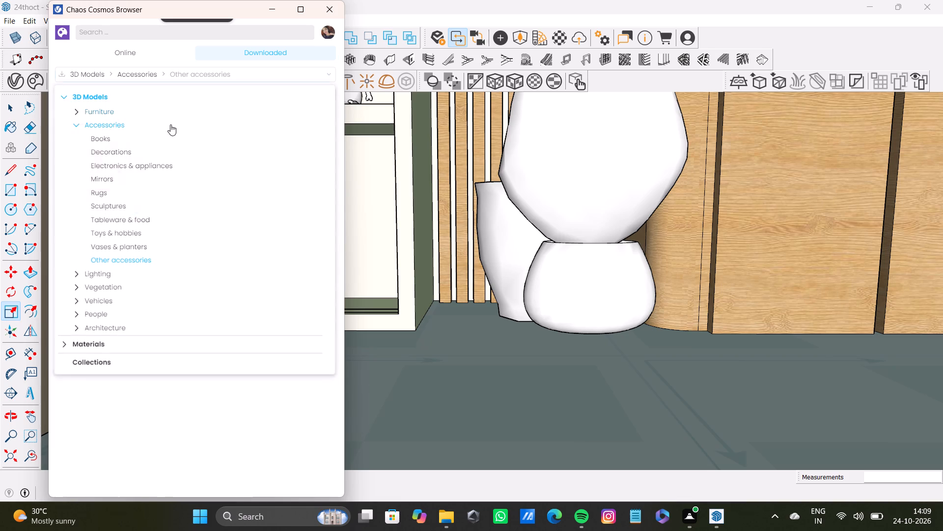
click(136, 206)
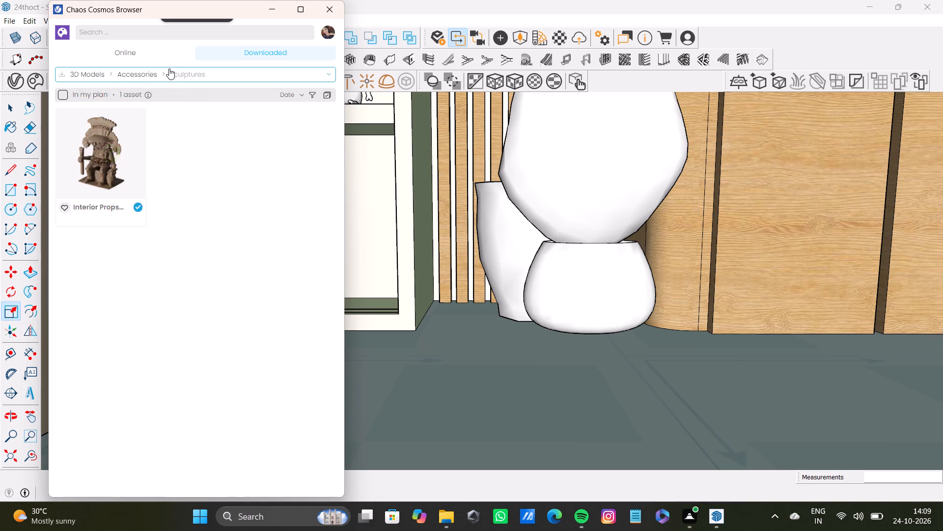
Look through the downloaded Decorations models for another ornament, and close the Cosmos library.
click(169, 68)
click(132, 150)
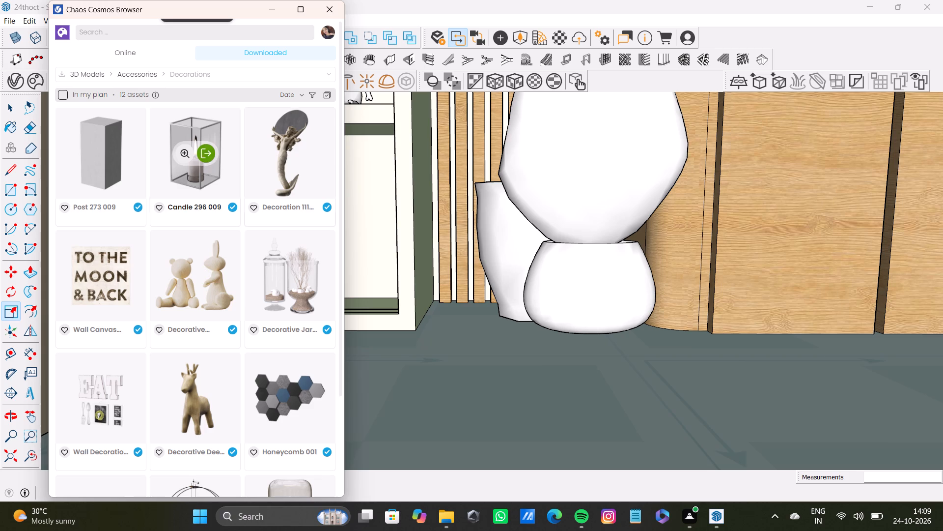
scroll(141, 281, down, 2)
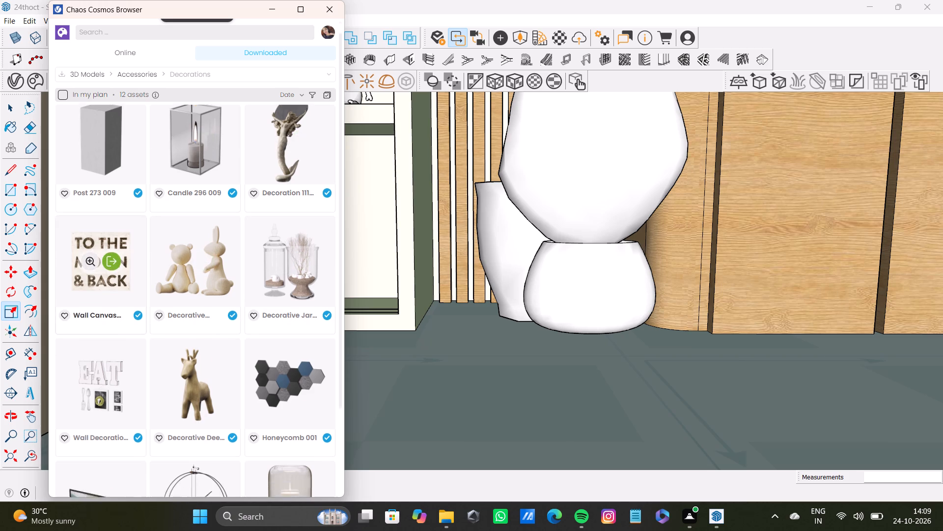
scroll(142, 283, down, 3)
scroll(222, 341, up, 4)
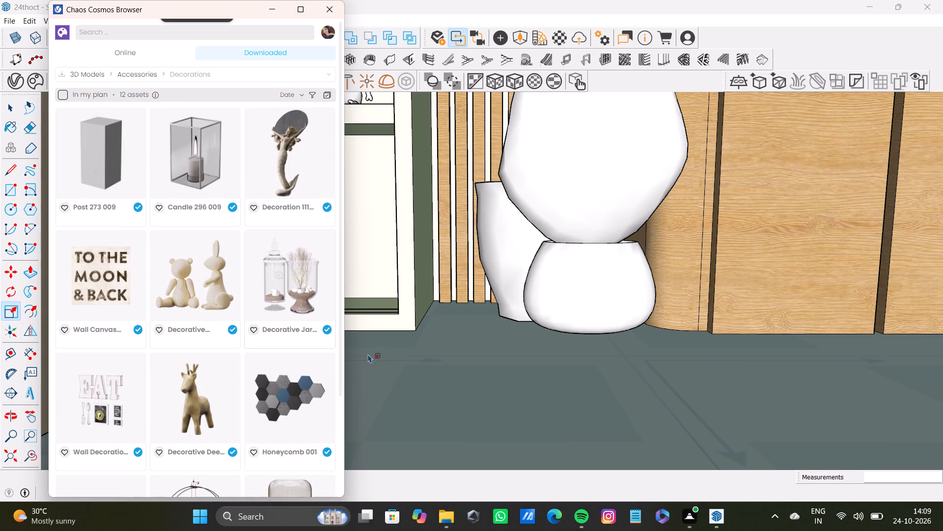
click(415, 382)
key(space)
scroll(340, 346, down, 5)
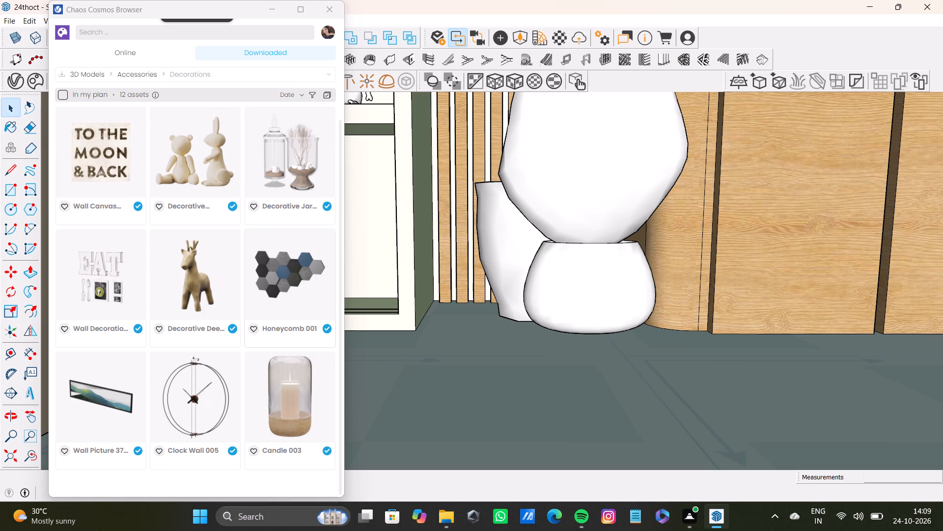
scroll(253, 311, down, 4)
click(333, 2)
Rotate the arched vase about the vertical axis at its front corner in the bottom compartment.
scroll(323, 284, up, 5)
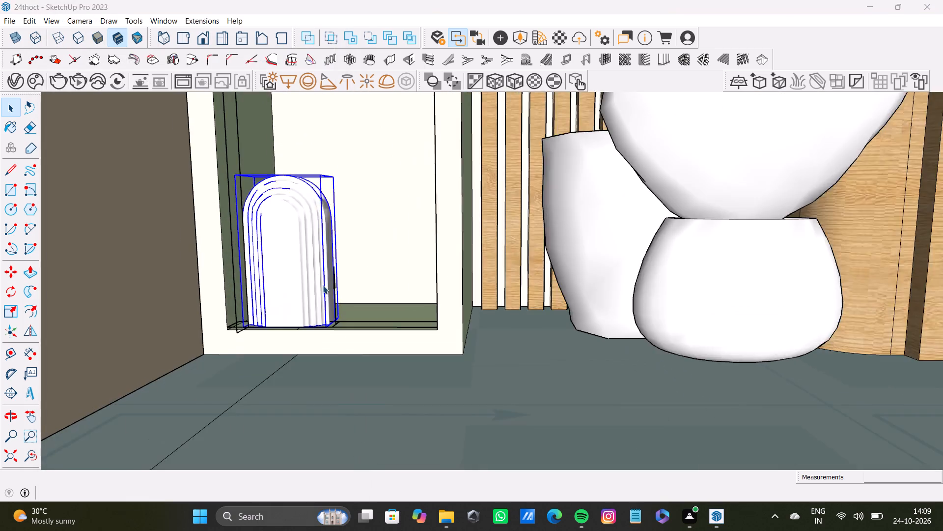
scroll(323, 285, up, 2)
scroll(323, 285, down, 4)
shift+middle_drag(323, 286, 303, 403)
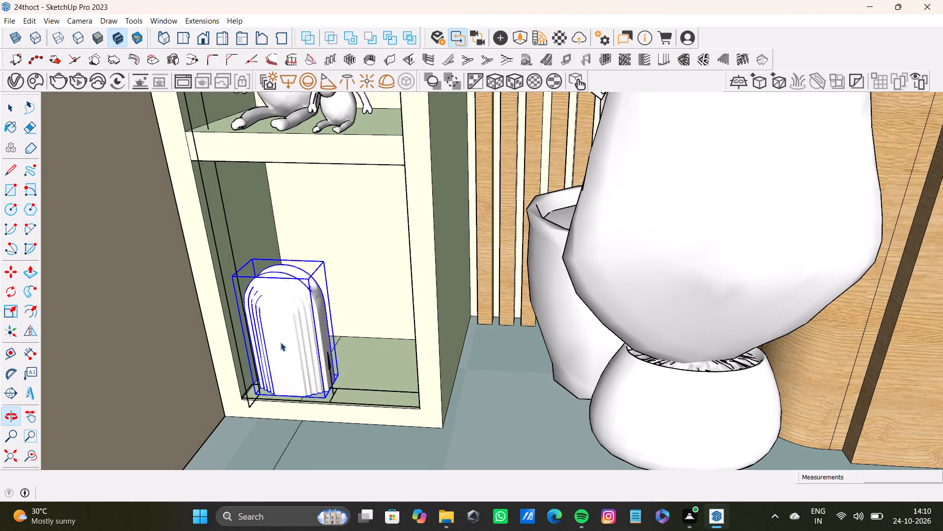
key(q)
scroll(255, 294, up, 5)
key(Up)
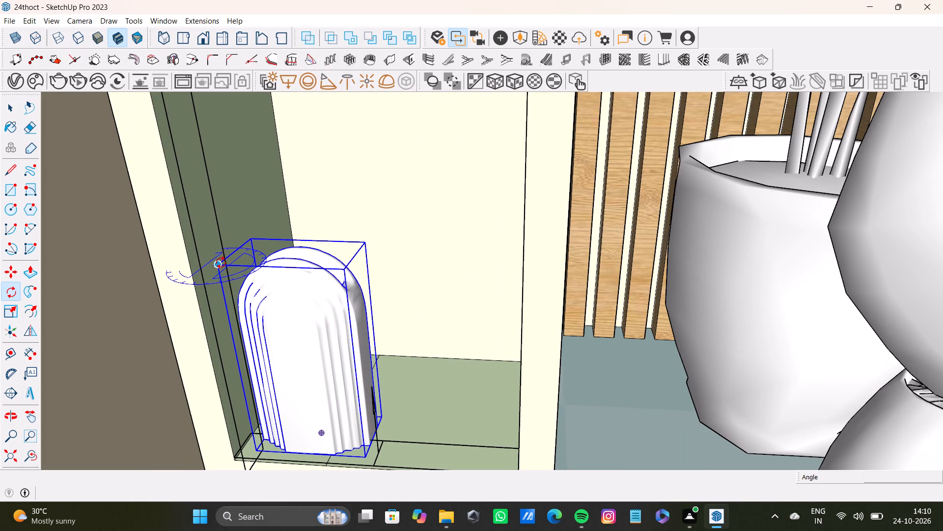
click(220, 264)
click(346, 272)
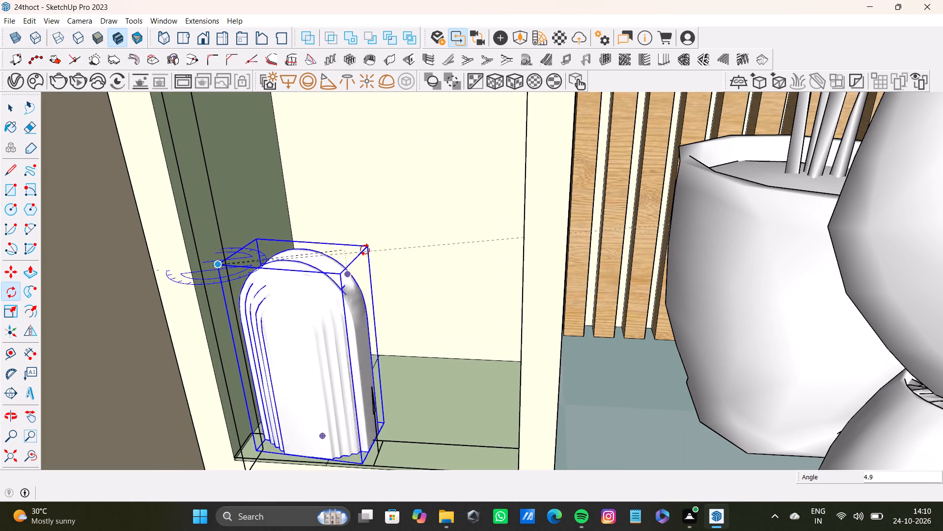
click(373, 221)
key(space)
scroll(329, 336, down, 3)
shift+middle_drag(329, 337, 315, 271)
Move the arched vase about 1 13/16" along the bottom shelf, away from the side wall.
click(316, 274)
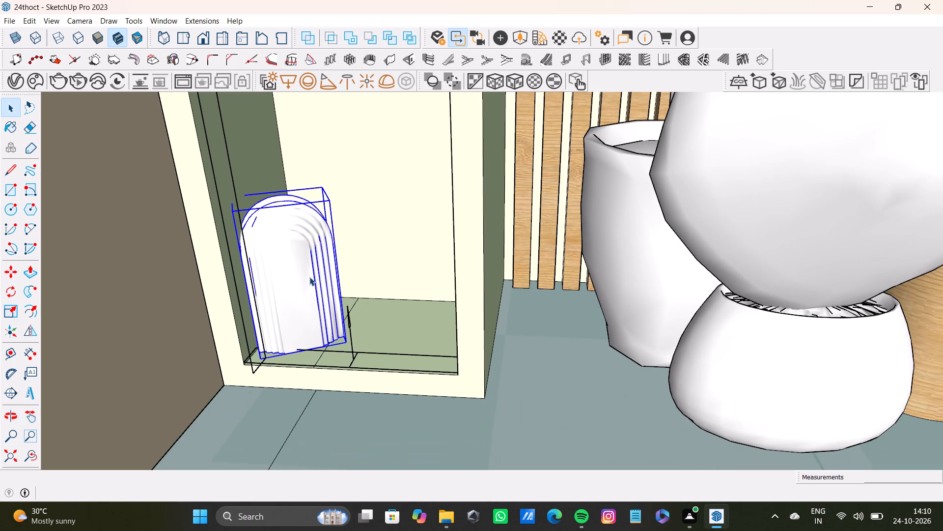
key(m)
click(348, 341)
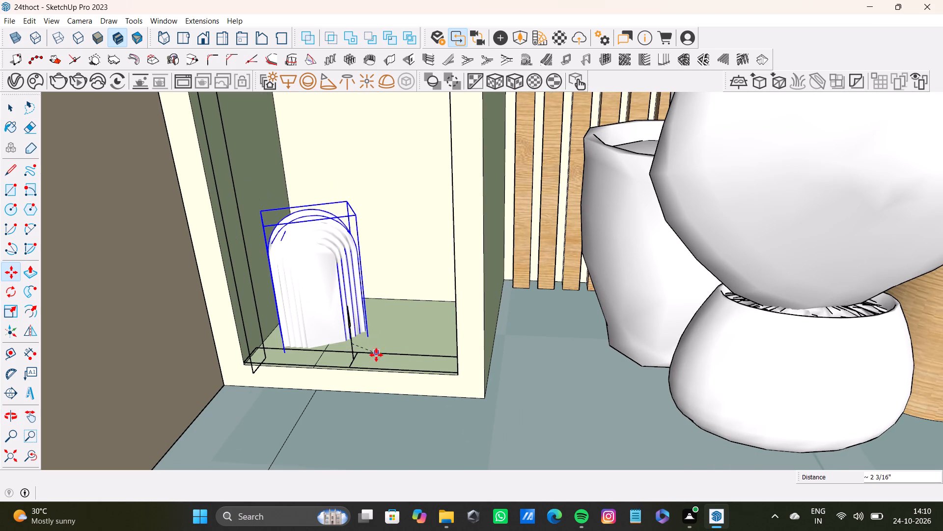
click(377, 347)
Stretch the arched vase taller and widen it by a factor of about 1.12.
key(s)
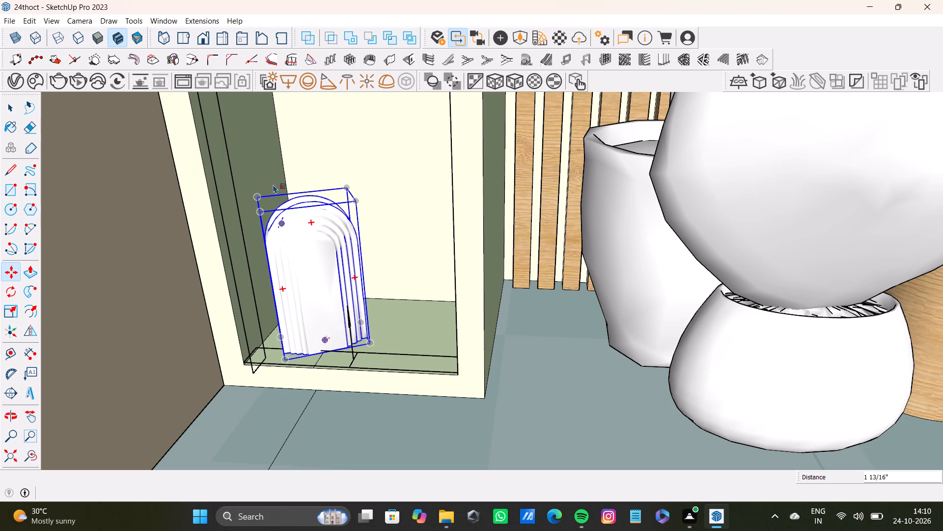
drag(308, 201, 305, 175)
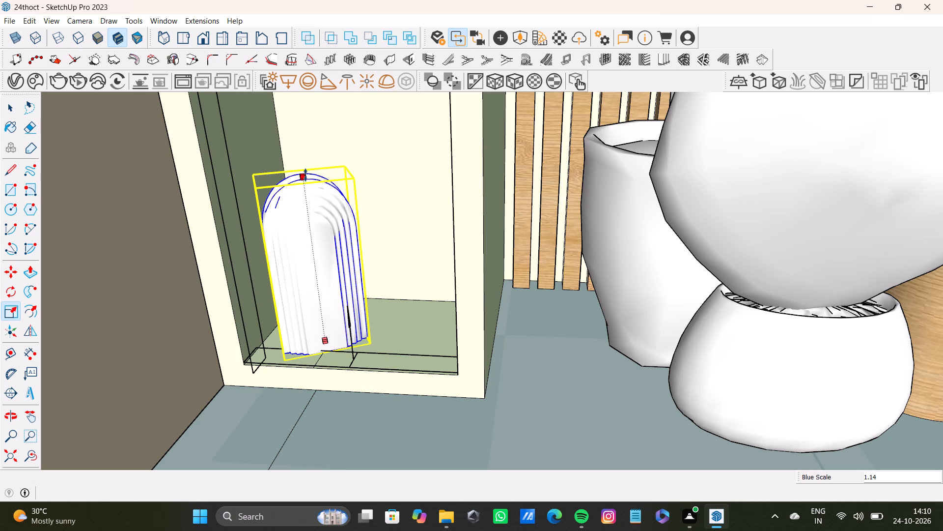
drag(305, 175, 305, 171)
drag(269, 269, 258, 270)
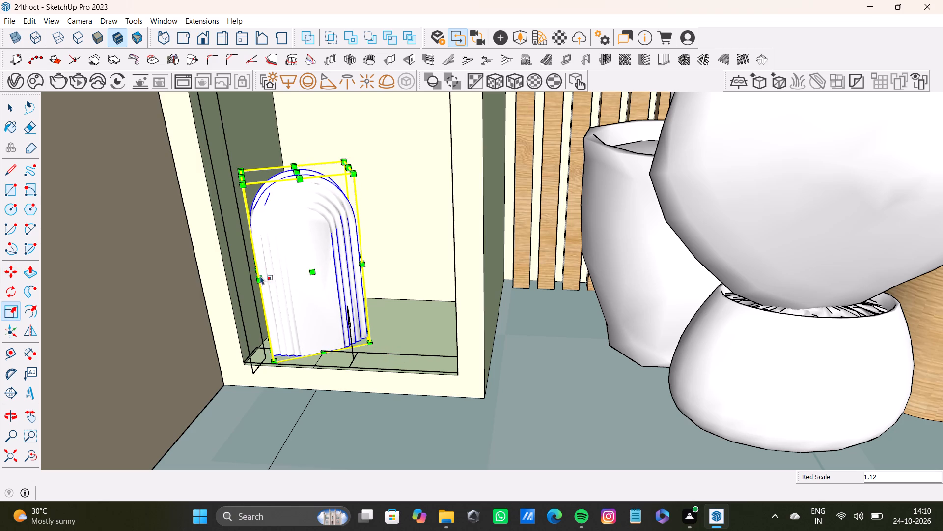
Rotate the enlarged vase slightly about the vertical axis at its front corner.
scroll(300, 288, down, 5)
middle_drag(317, 300, 304, 265)
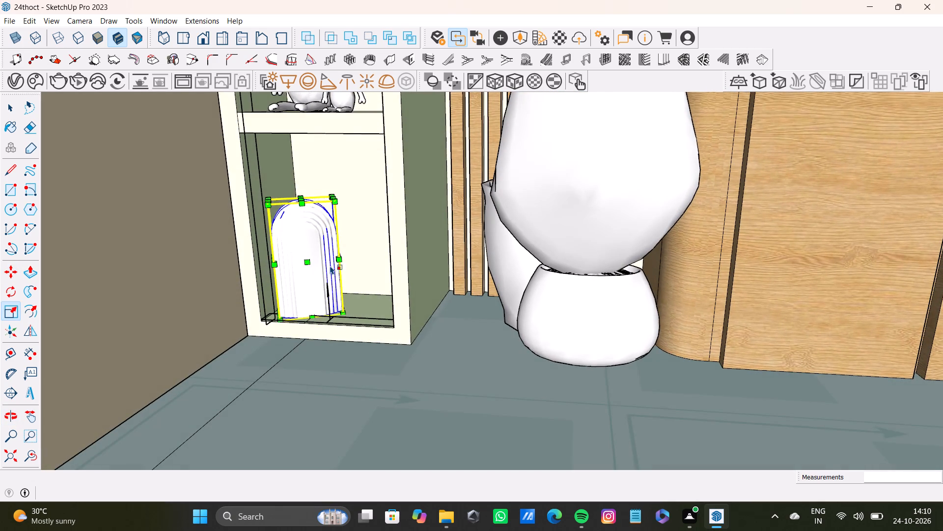
key(q)
middle_drag(318, 238, 308, 301)
scroll(276, 230, up, 4)
key(Up)
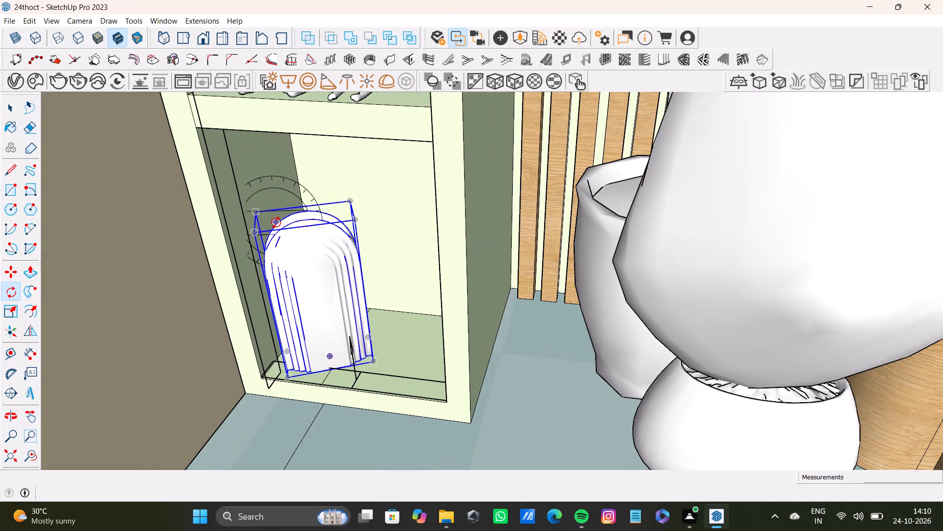
click(251, 235)
click(355, 222)
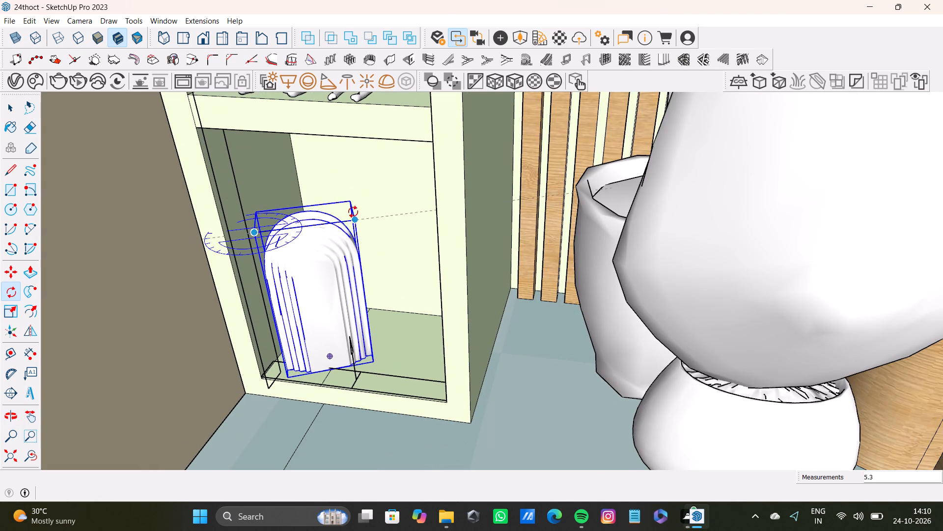
click(356, 209)
key(space)
scroll(322, 267, down, 6)
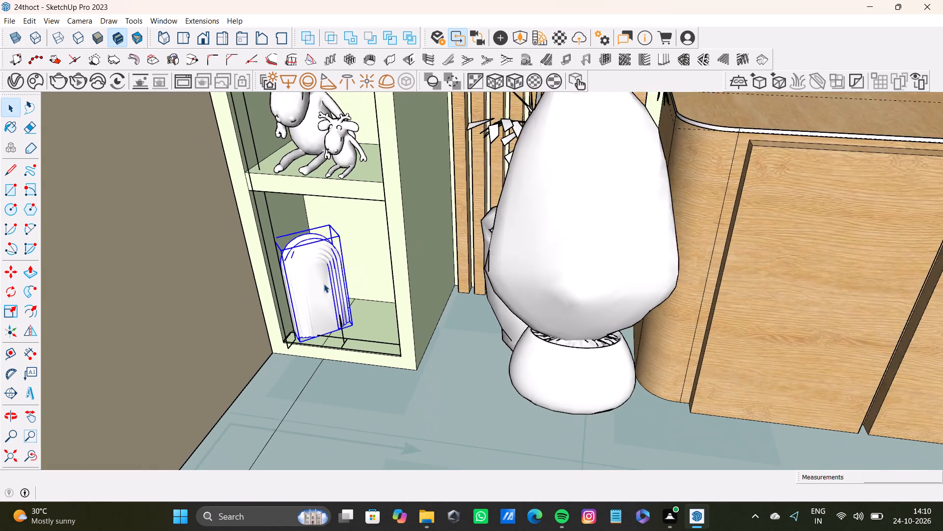
Copy the arched vase about 4 11/16" along the bottom shelf, beside the original.
shift+middle_drag(324, 284, 391, 249)
scroll(379, 301, up, 5)
middle_drag(381, 305, 372, 248)
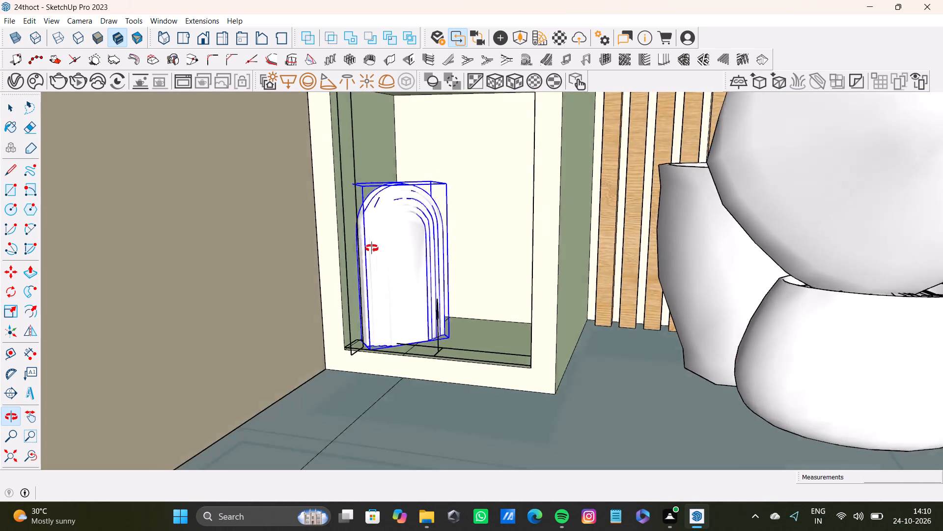
middle_drag(372, 248, 356, 251)
key(m)
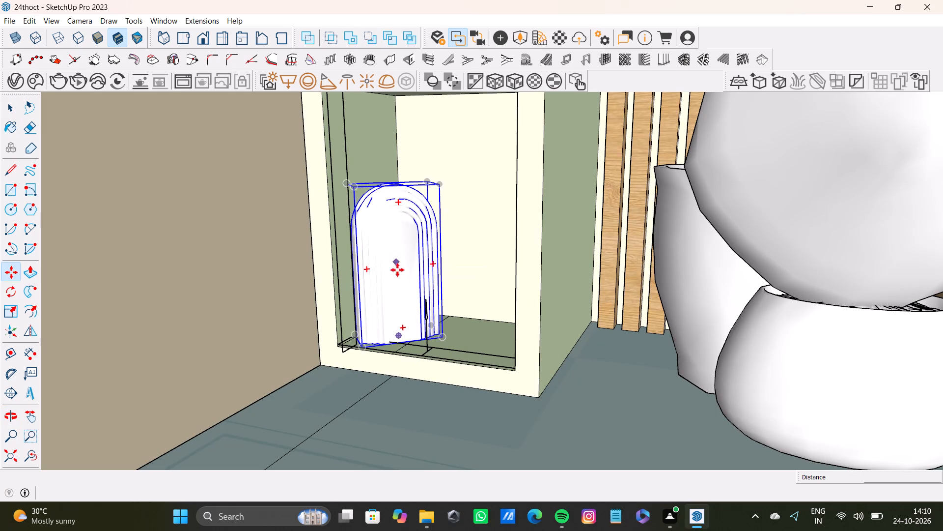
ctrl+click(365, 346)
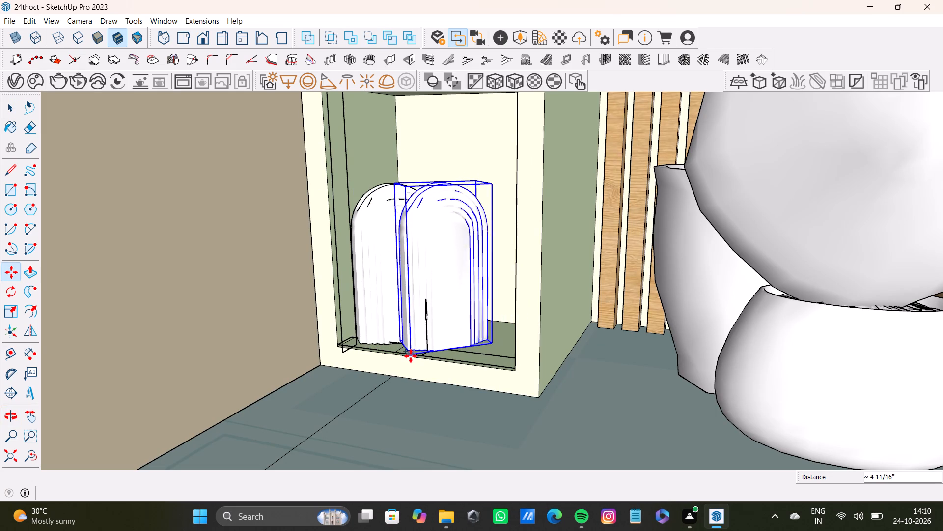
click(410, 359)
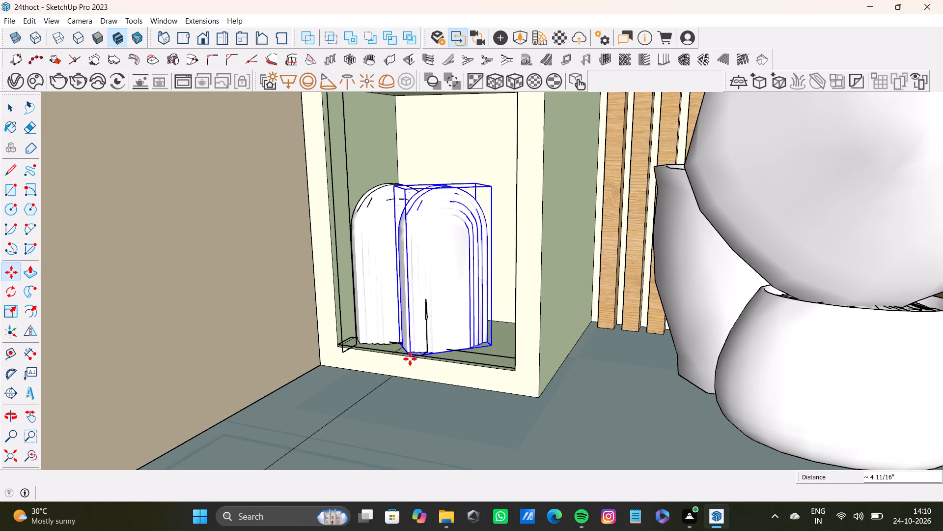
Scale the copied vase down uniformly so it is shorter than the original.
scroll(410, 355, down, 4)
middle_drag(410, 355, 435, 409)
key(s)
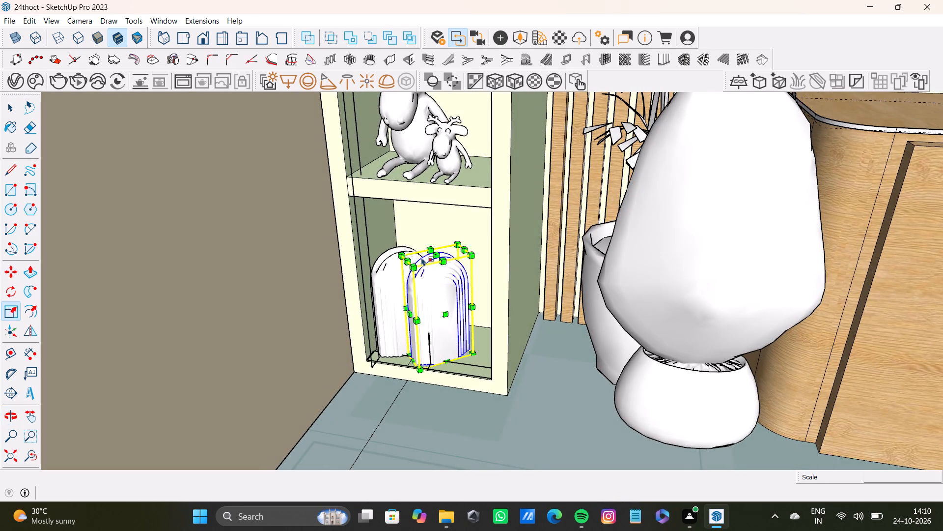
drag(401, 256, 419, 287)
Move the smaller vase about 1 1/8" along the shelf toward the tall original.
scroll(431, 329, down, 3)
shift+middle_drag(431, 335, 459, 331)
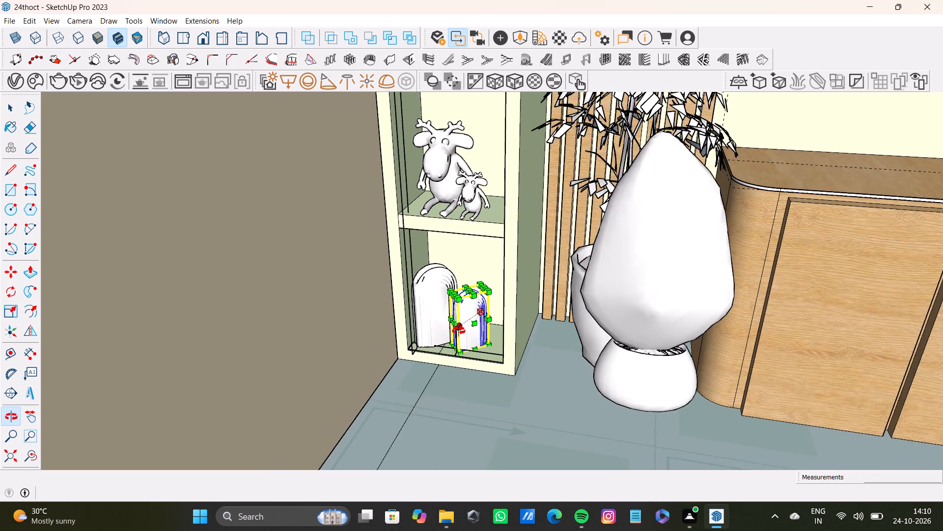
shift+middle_drag(459, 331, 488, 296)
scroll(446, 320, up, 7)
middle_drag(468, 344, 496, 316)
scroll(464, 362, up, 4)
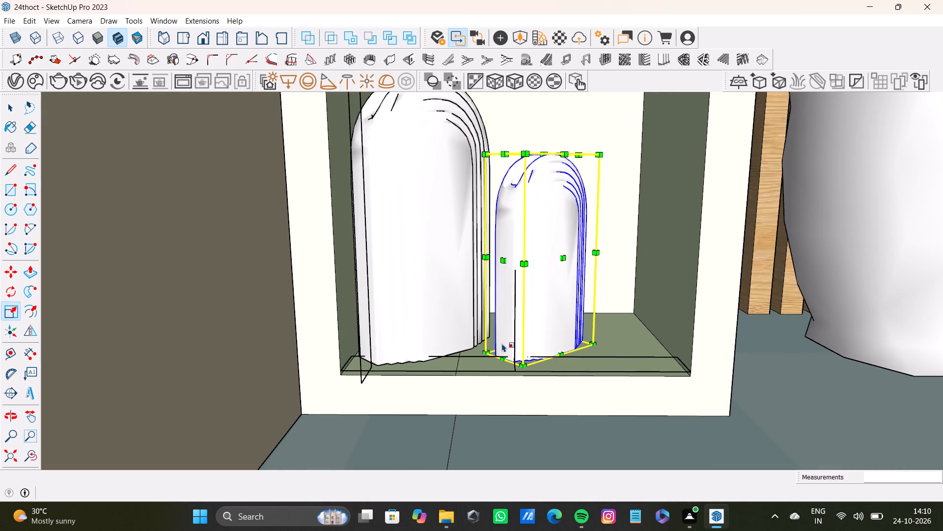
click(503, 345)
key(space)
click(504, 342)
key(m)
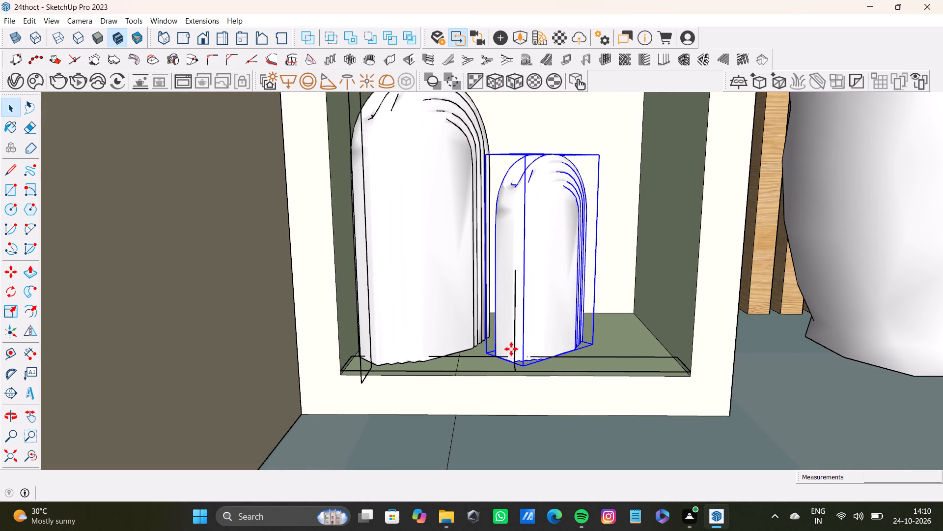
click(508, 357)
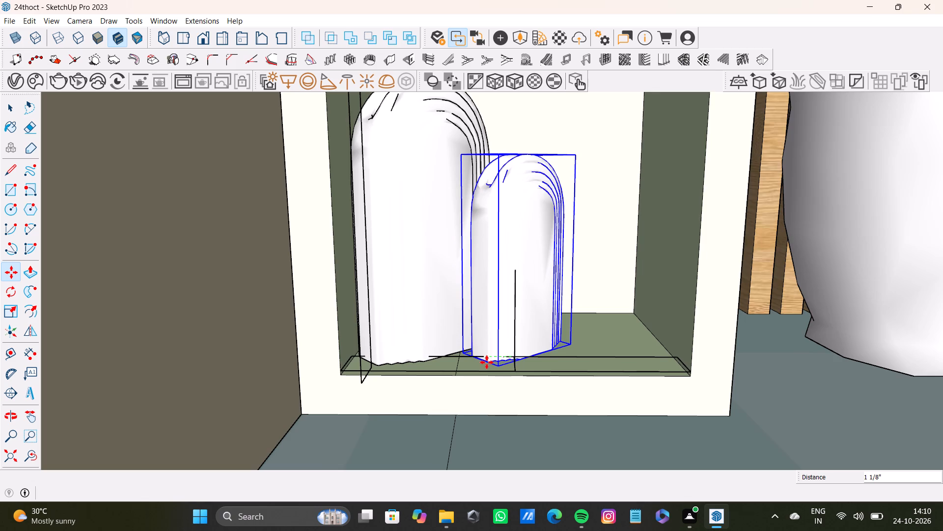
click(487, 362)
Copy the smaller vase about 3 1/8" along the shelf toward the free end of the compartment.
scroll(489, 371, down, 4)
middle_drag(494, 373, 406, 385)
scroll(440, 325, up, 4)
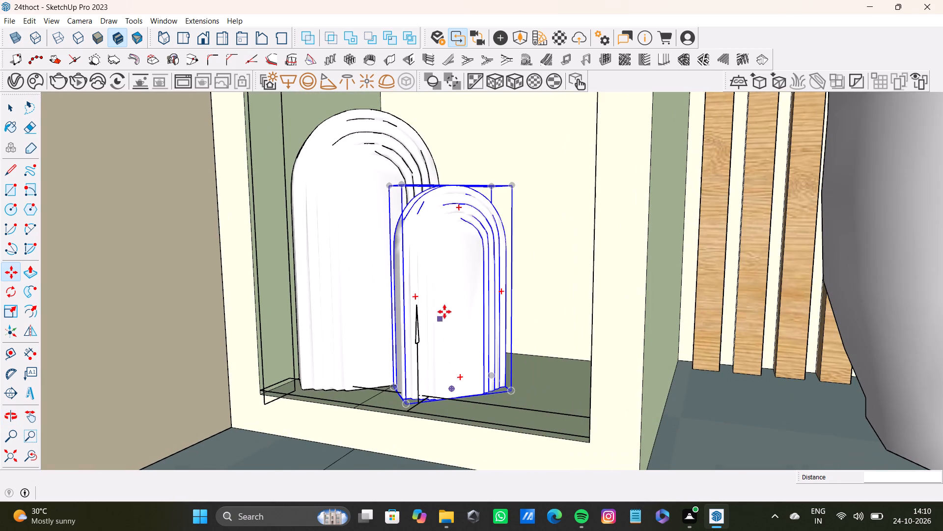
middle_drag(482, 317, 498, 341)
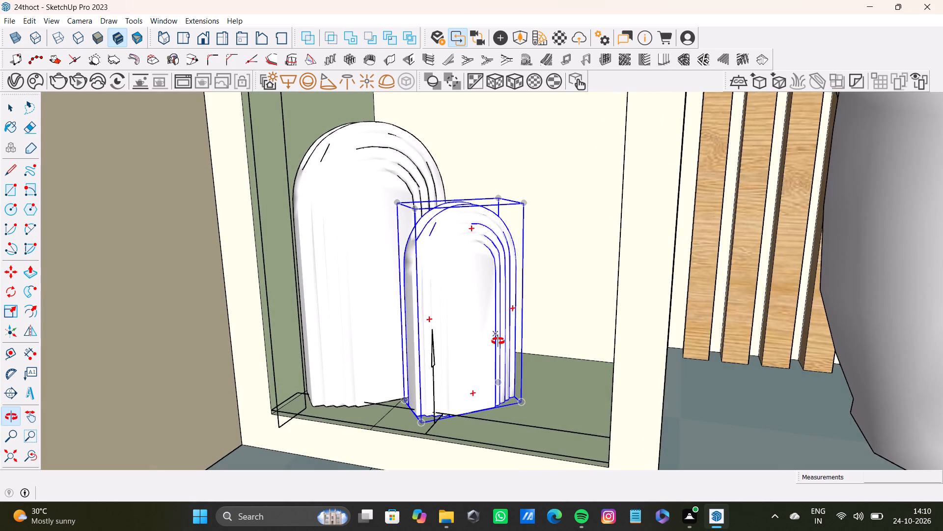
middle_drag(498, 341, 497, 283)
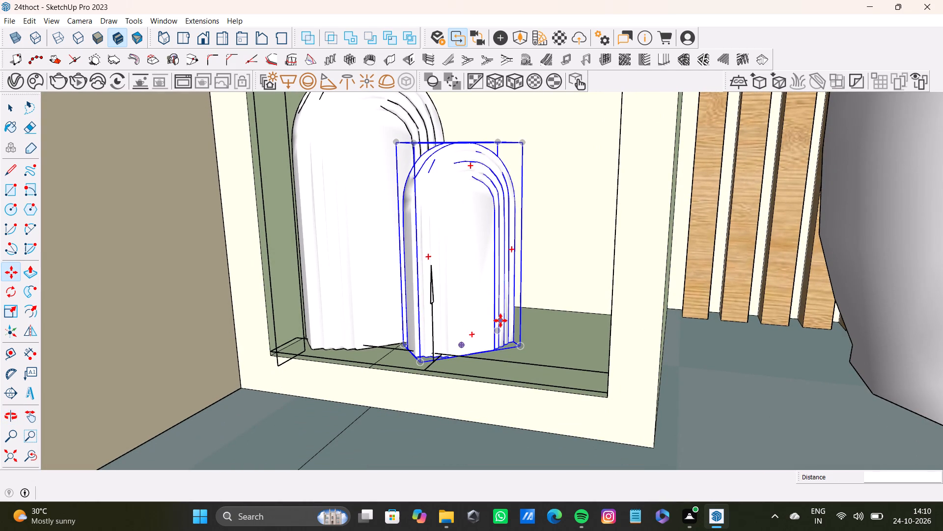
ctrl+click(422, 366)
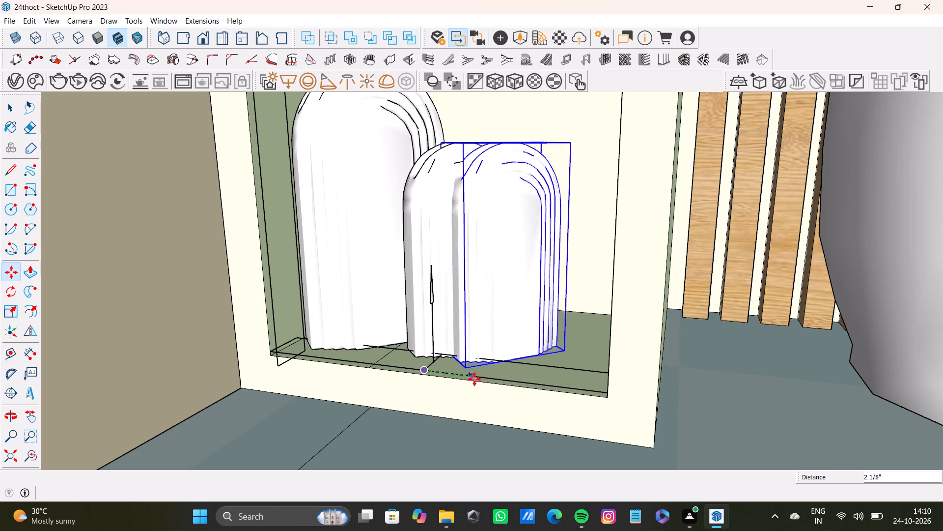
click(497, 371)
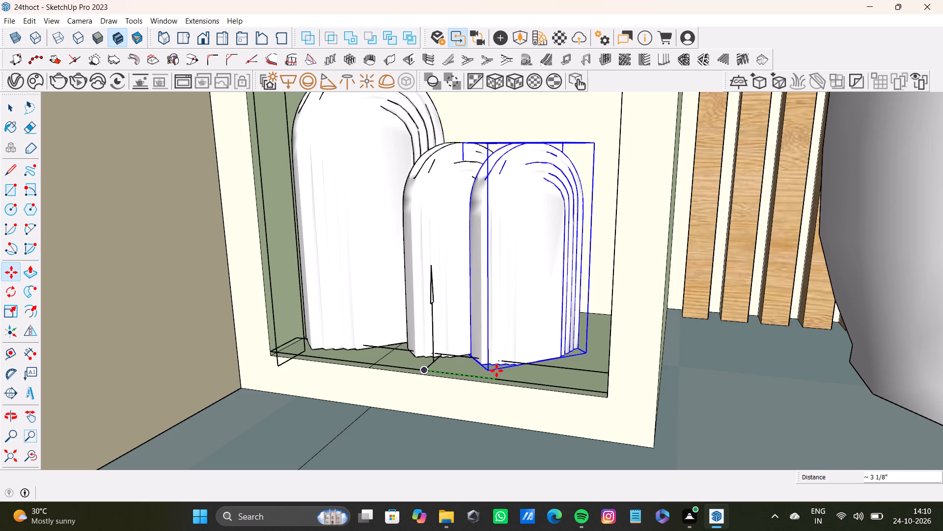
Scale the third vase down uniformly to make it the smallest of the set.
key(s)
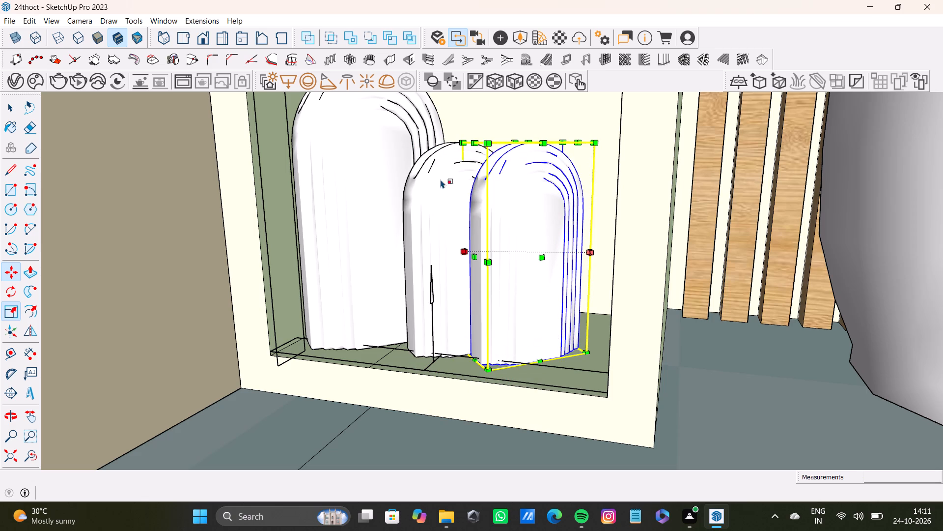
drag(465, 140, 520, 222)
Move the smallest vase about 3/4" toward the middle one, and shift it toward the shelf's front edge.
scroll(523, 245, down, 4)
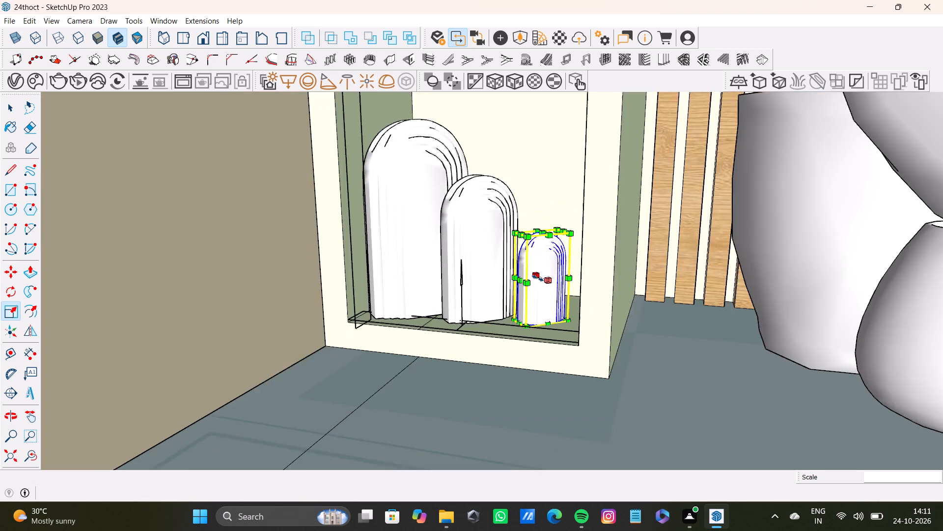
middle_drag(538, 278, 605, 276)
scroll(582, 278, up, 6)
shift+middle_drag(582, 310, 544, 289)
shift+scroll(582, 310, up, 1)
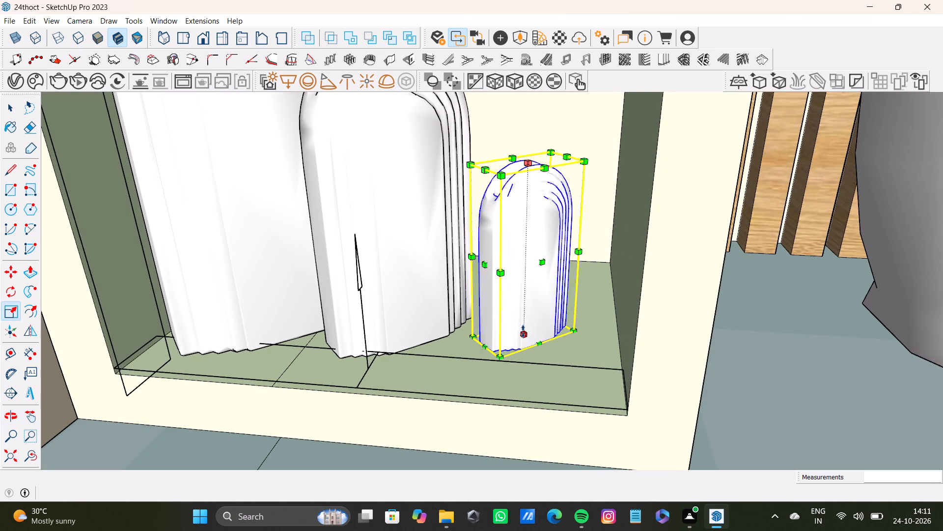
click(800, 372)
key(space)
click(502, 349)
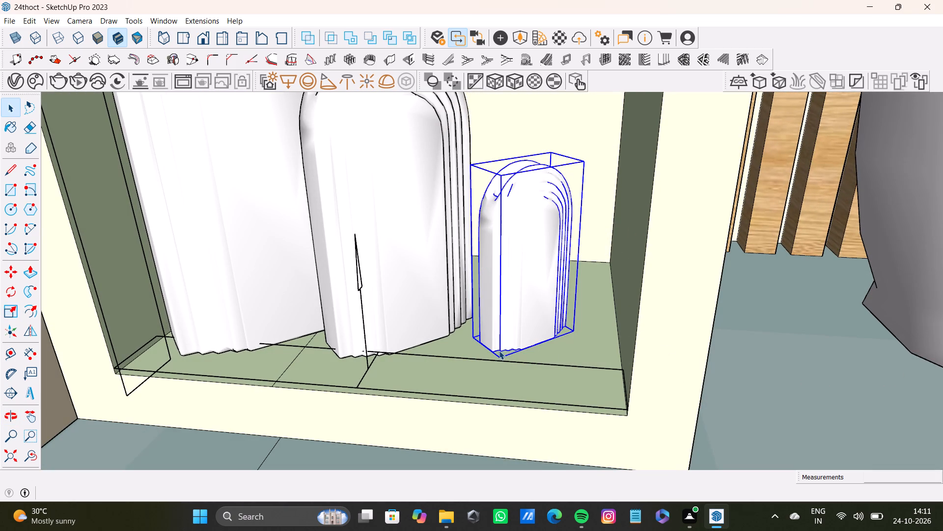
key(m)
click(497, 364)
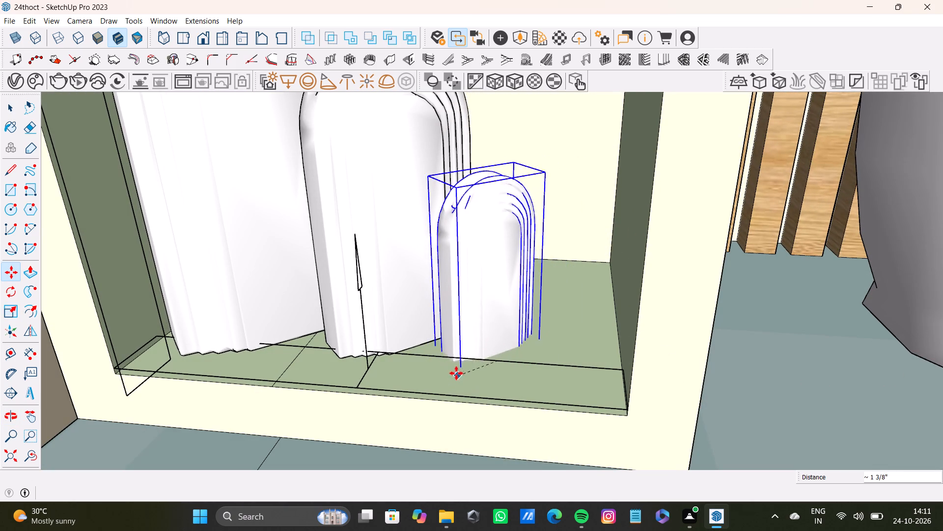
click(474, 356)
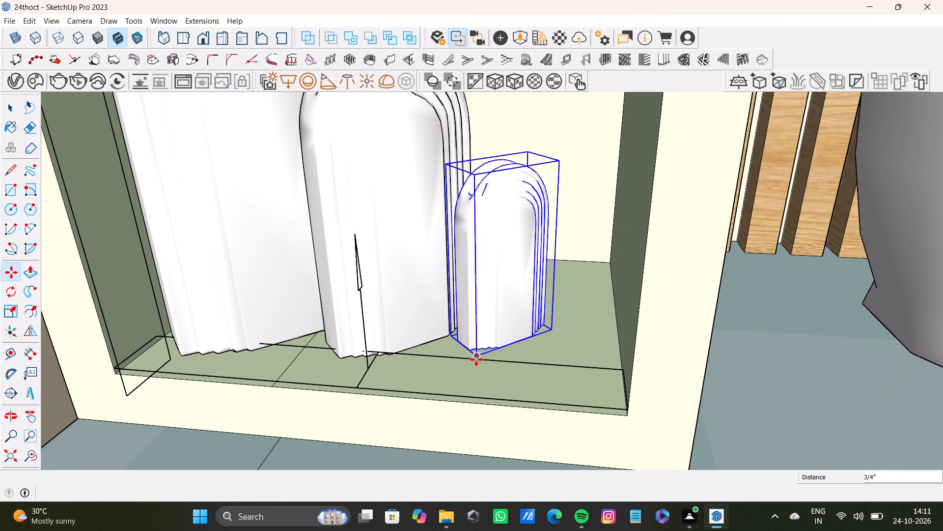
scroll(484, 365, up, 5)
click(471, 332)
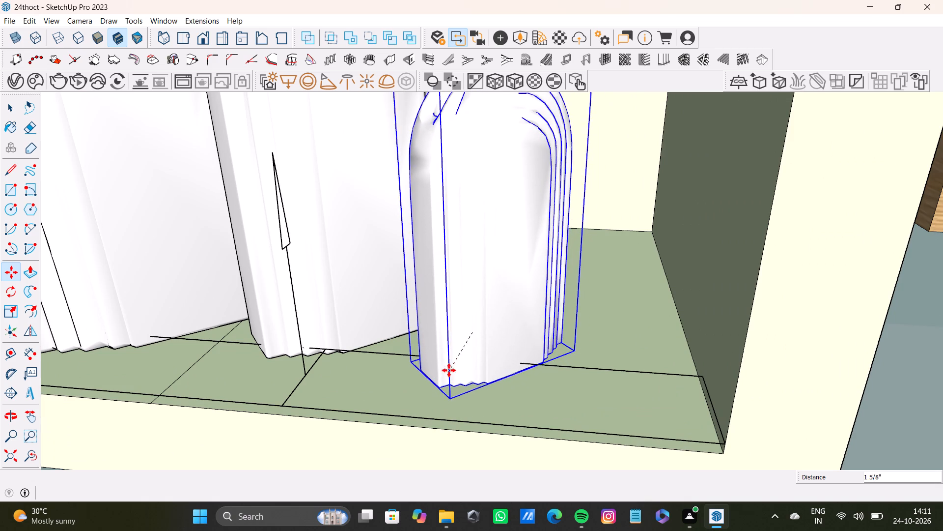
click(459, 369)
scroll(456, 370, down, 12)
middle_drag(461, 375, 465, 274)
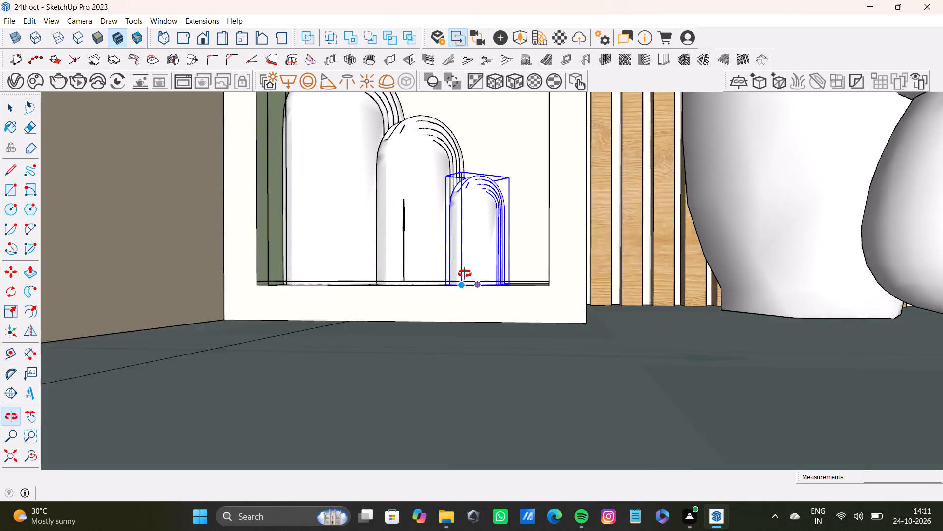
Place a copy of the arched vase on the empty shelf below the books in the shelf unit beside the blank side wall.
middle_drag(465, 274, 448, 282)
shift+scroll(449, 275, down, 9)
shift+scroll(448, 276, up, 1)
shift+middle_drag(448, 276, 423, 359)
shift+scroll(423, 359, down, 14)
shift+middle_drag(427, 353, 350, 394)
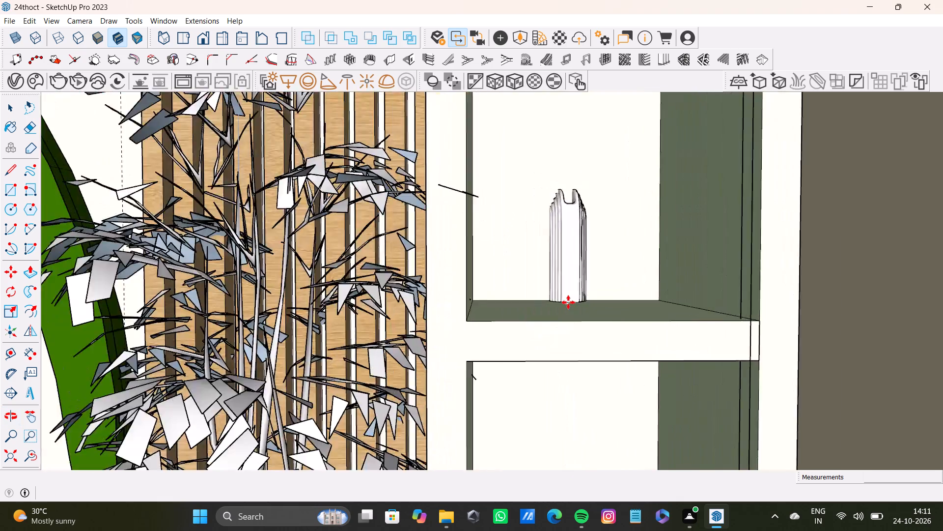
scroll(568, 302, up, 4)
shift+middle_drag(525, 313, 420, 390)
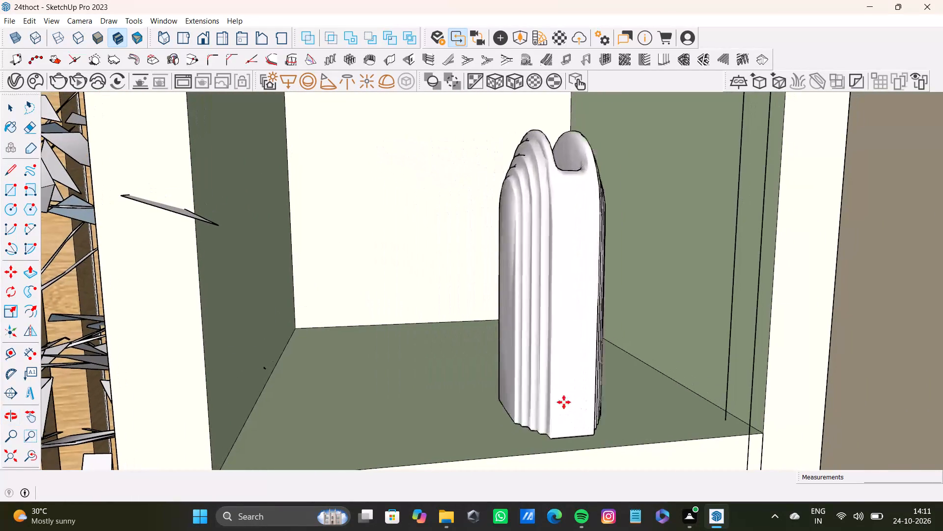
click(559, 384)
key(space)
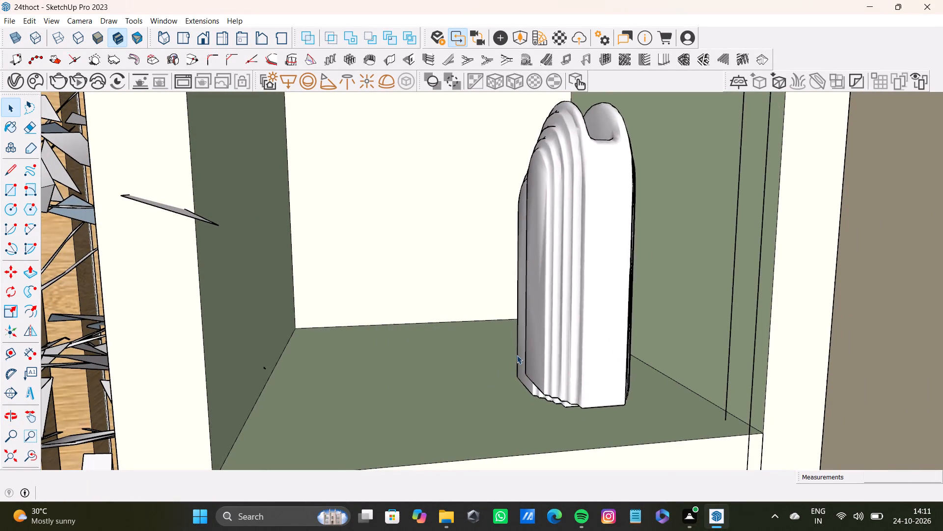
Rotate the placed vase about 47.7° around the vertical axis to turn its arched face toward the front.
click(550, 339)
key(q)
middle_drag(566, 282, 512, 380)
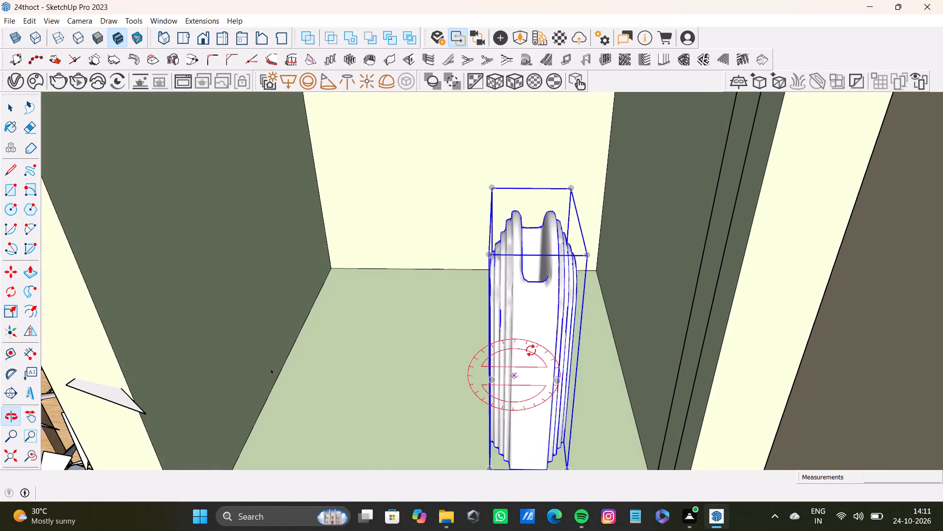
key(Up)
click(572, 189)
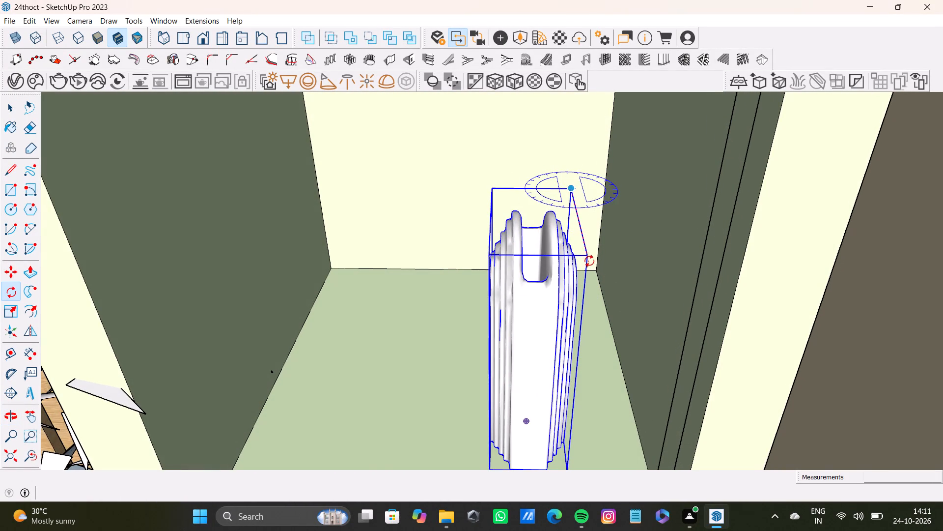
click(587, 258)
click(669, 221)
key(space)
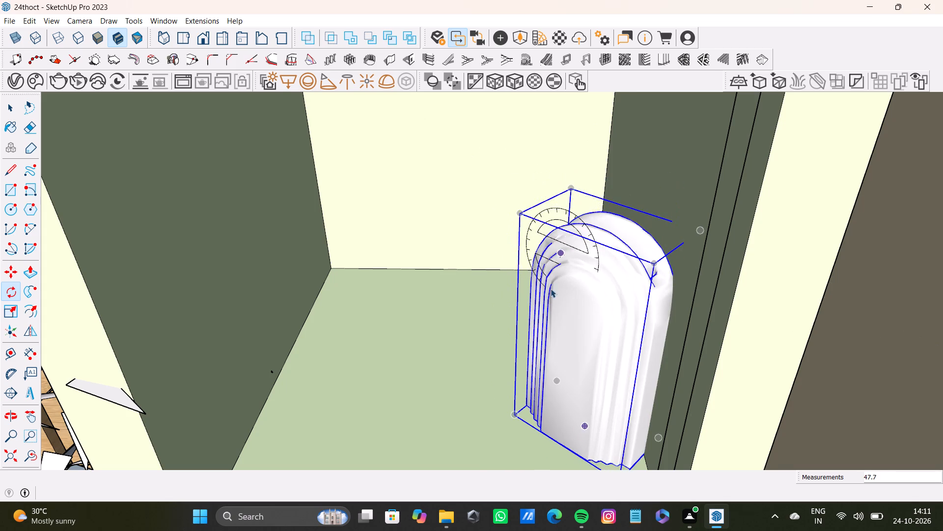
Move the rotated vase about 1 3/4" along the shelf, away from the compartment's side panel near the blank wall.
scroll(550, 289, down, 4)
middle_drag(540, 309, 546, 210)
key(m)
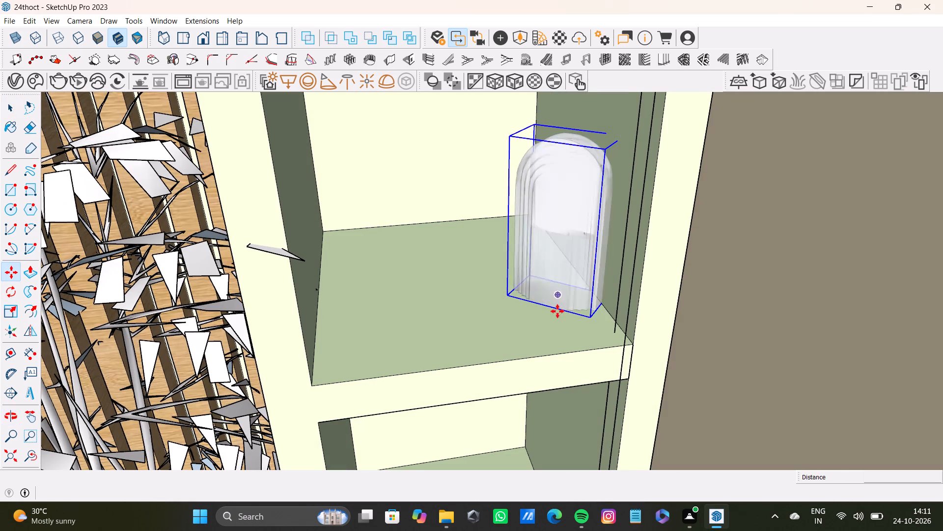
click(508, 296)
click(475, 298)
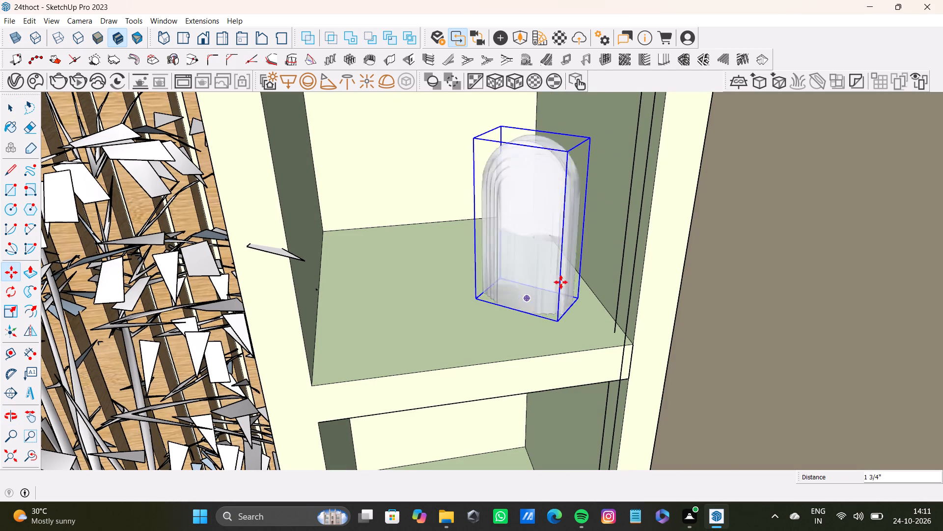
Scale the vase's height by 1.24, widen it slightly, and enlarge it uniformly to suit the compartment.
scroll(530, 300, up, 4)
scroll(529, 289, down, 8)
scroll(529, 288, up, 1)
middle_drag(529, 288, 523, 259)
key(s)
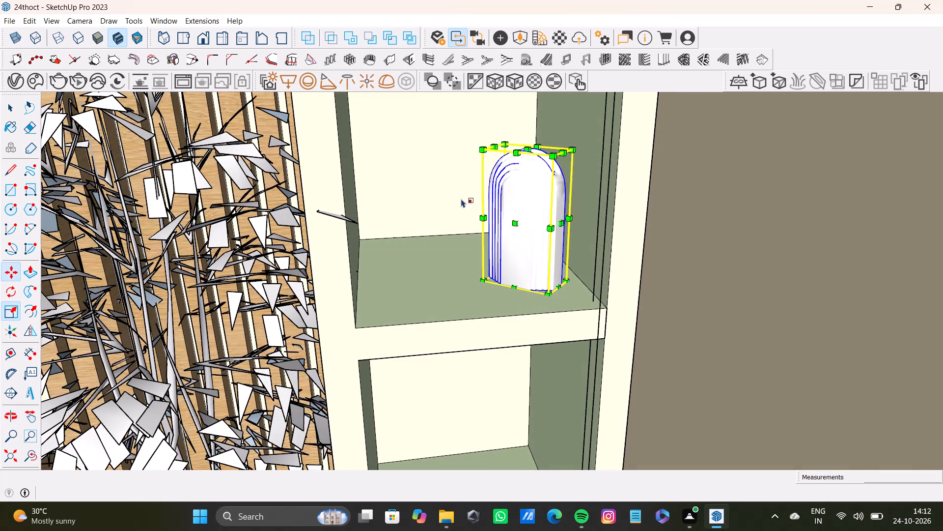
drag(527, 148, 516, 116)
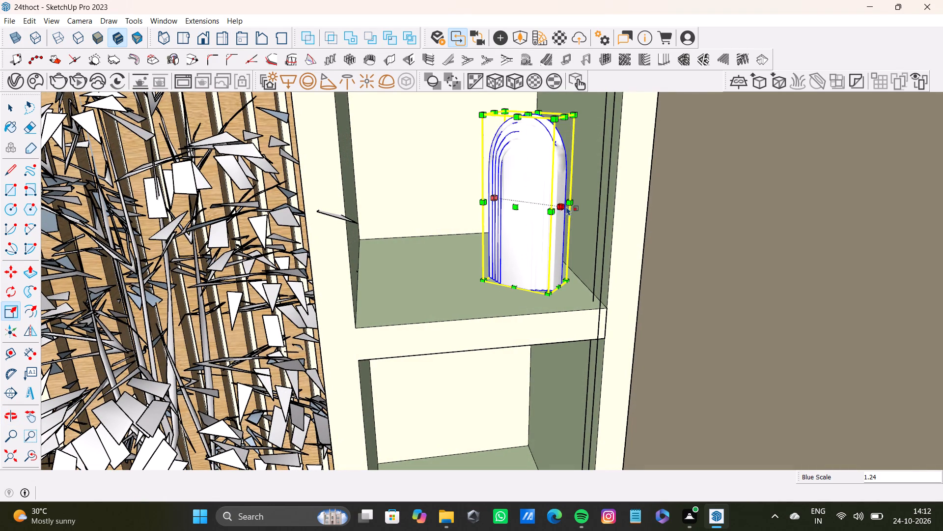
drag(561, 211, 569, 215)
shift+scroll(544, 227, down, 5)
shift+middle_drag(521, 240, 500, 283)
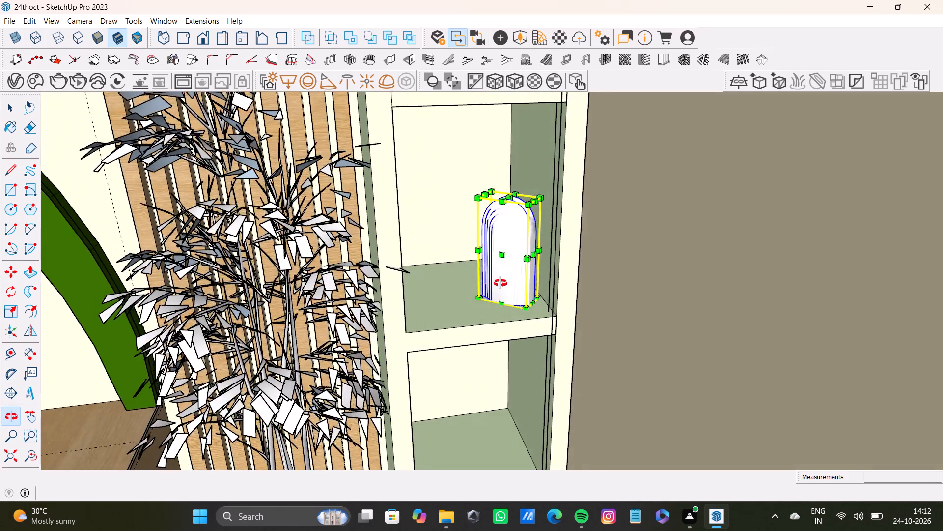
shift+middle_drag(500, 283, 499, 278)
drag(492, 191, 483, 163)
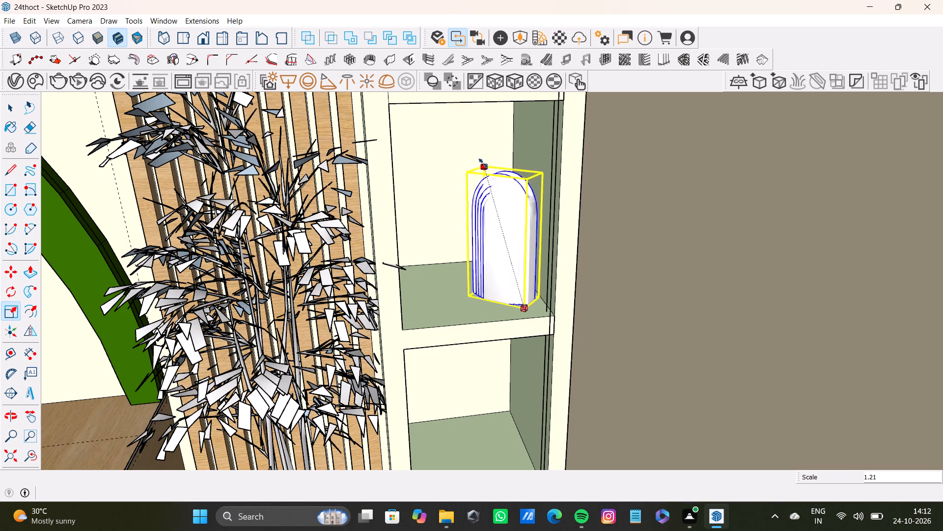
drag(483, 163, 476, 142)
scroll(473, 171, down, 8)
middle_drag(480, 223, 473, 148)
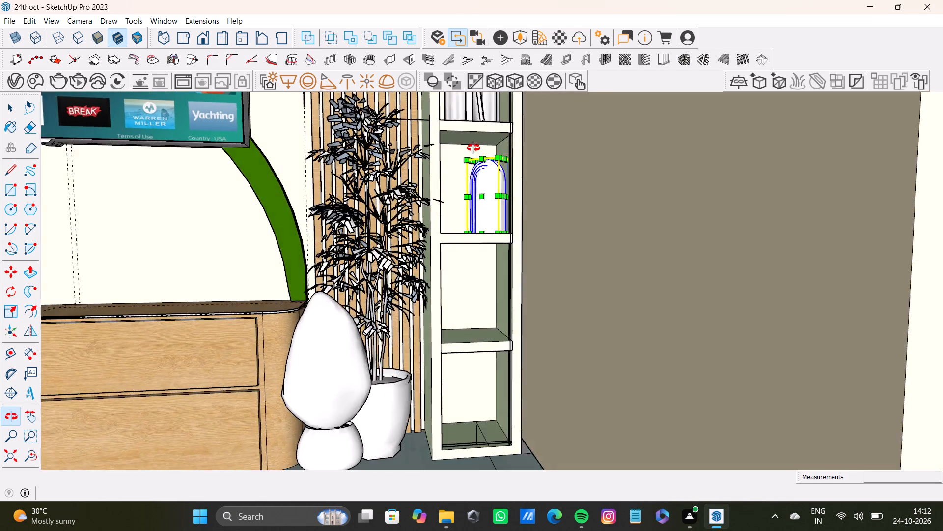
middle_drag(473, 148, 452, 166)
scroll(505, 187, up, 8)
Copy the enlarged vase about 4 13/16" along the shelf toward the plant side.
key(space)
click(470, 209)
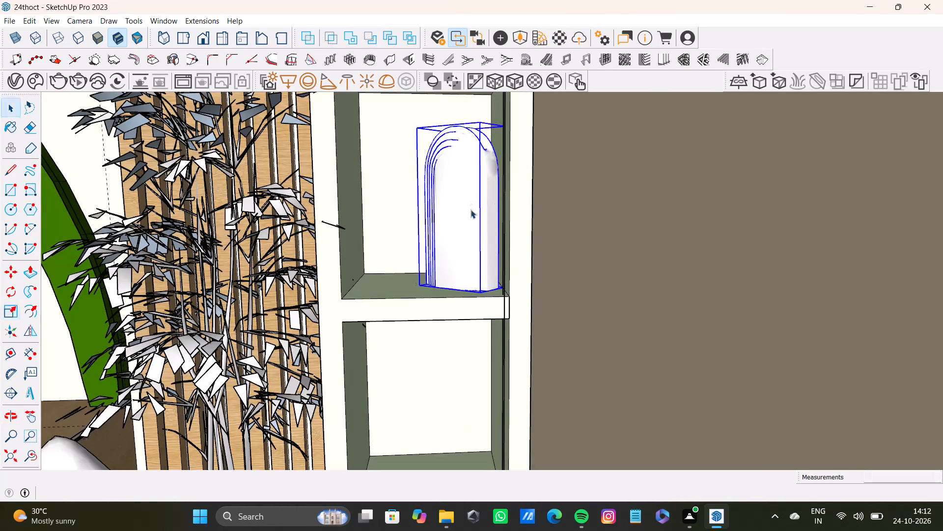
key(m)
ctrl+click(481, 124)
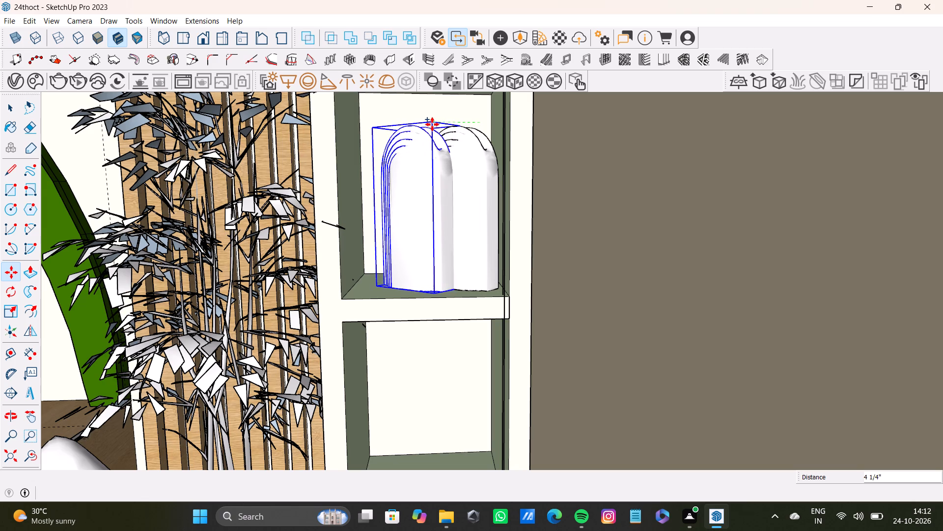
click(426, 124)
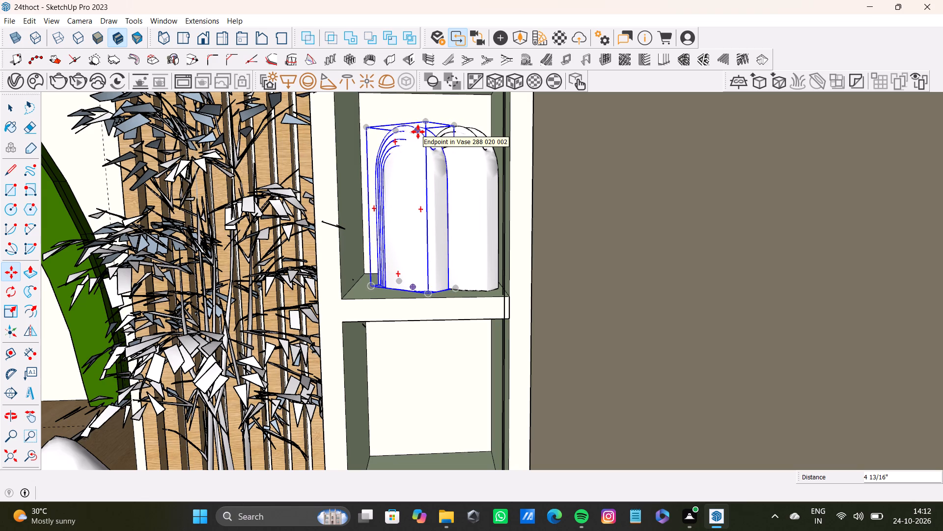
Scale the copied vase down uniformly, and adjust it back up by 1.15 for a medium-sized vase.
scroll(437, 229, down, 6)
middle_drag(432, 240, 434, 293)
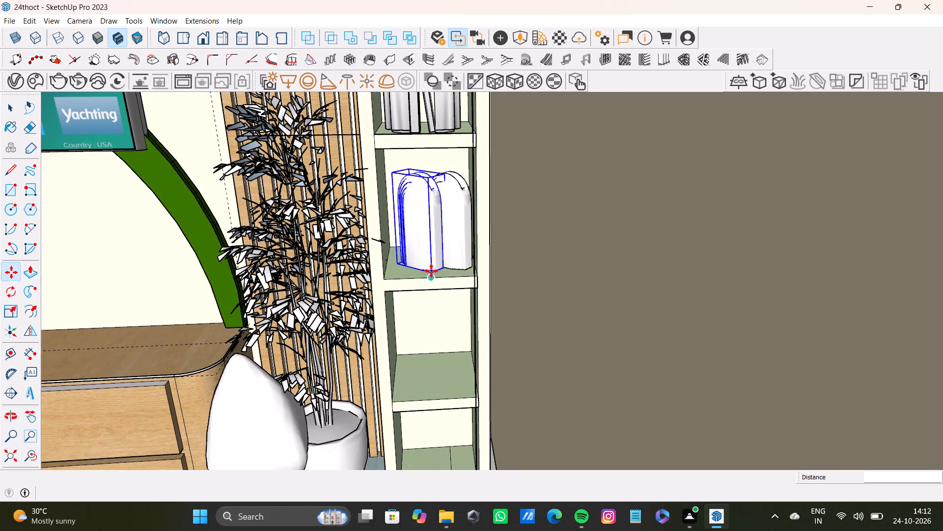
key(s)
drag(411, 169, 421, 203)
scroll(417, 240, up, 7)
middle_drag(422, 242, 438, 246)
drag(476, 172, 484, 166)
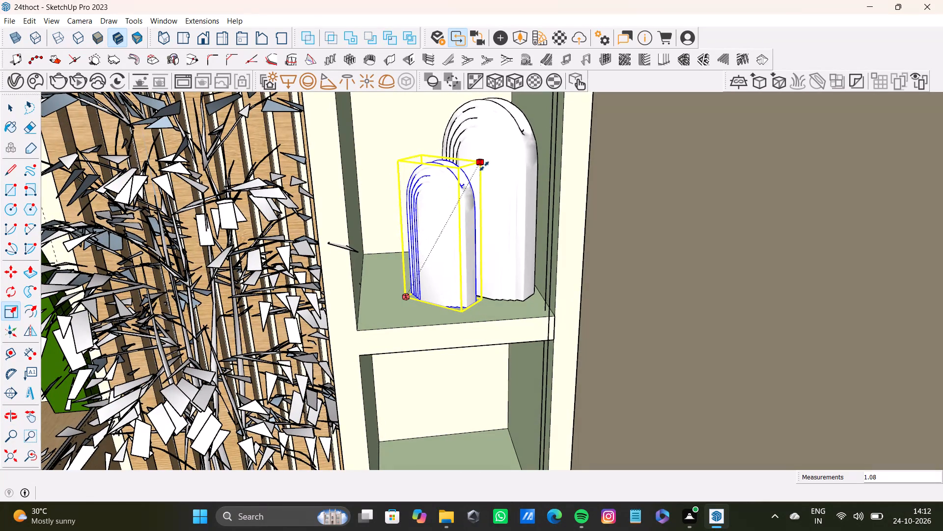
drag(484, 166, 491, 158)
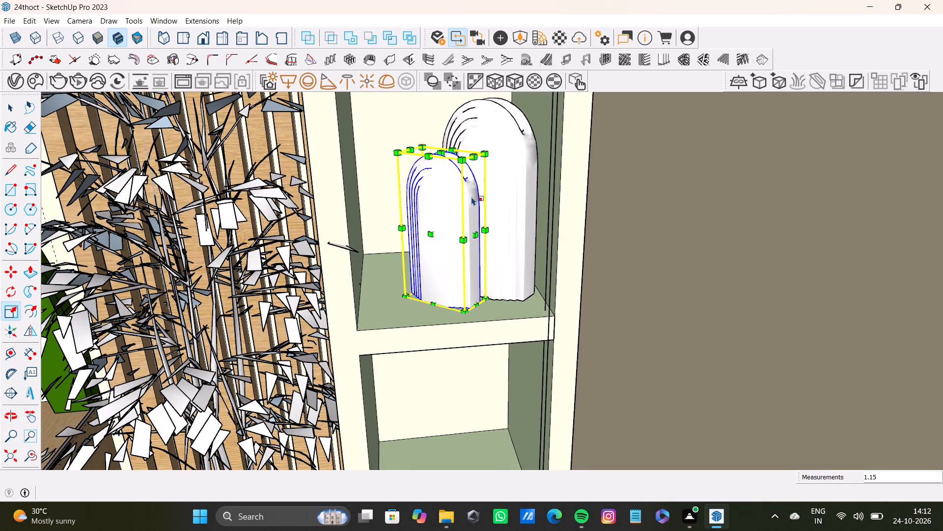
scroll(471, 197, down, 3)
middle_drag(471, 220, 467, 185)
Copy the medium vase about 3 5/8" along the shelf toward the plant side.
key(space)
click(460, 223)
key(m)
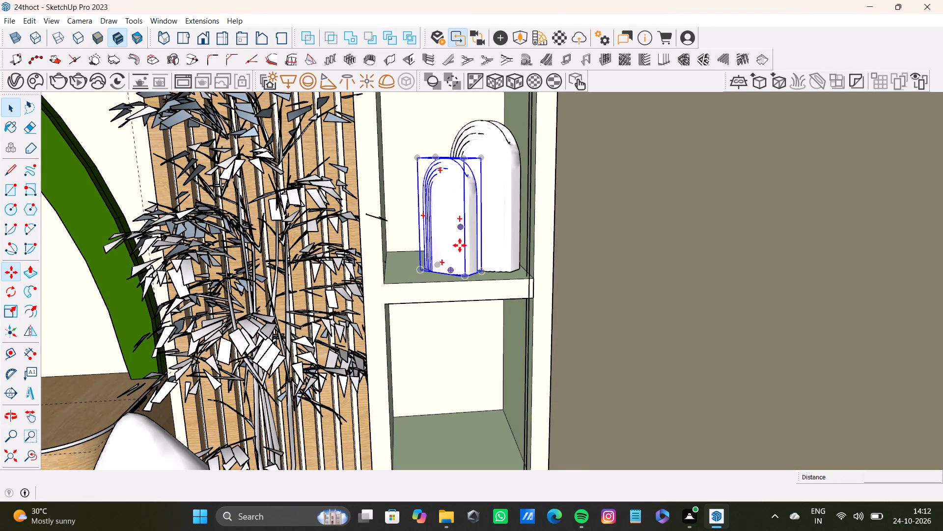
ctrl+click(466, 279)
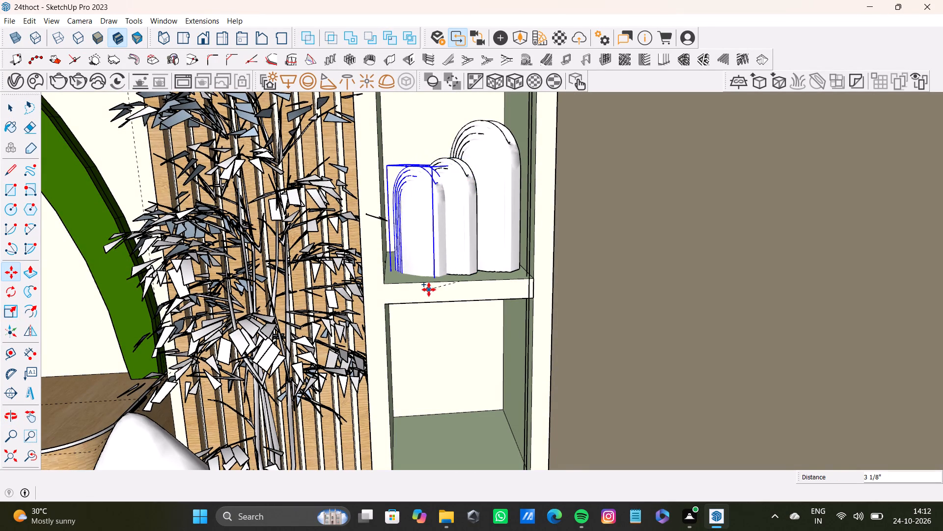
click(423, 282)
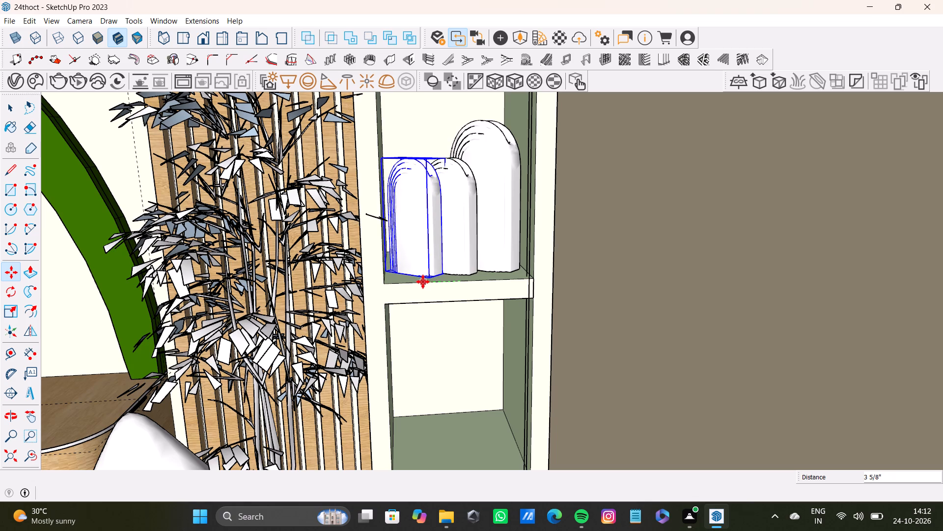
Scale the third vase down uniformly to about 0.63 to make it the smallest of the set.
key(a)
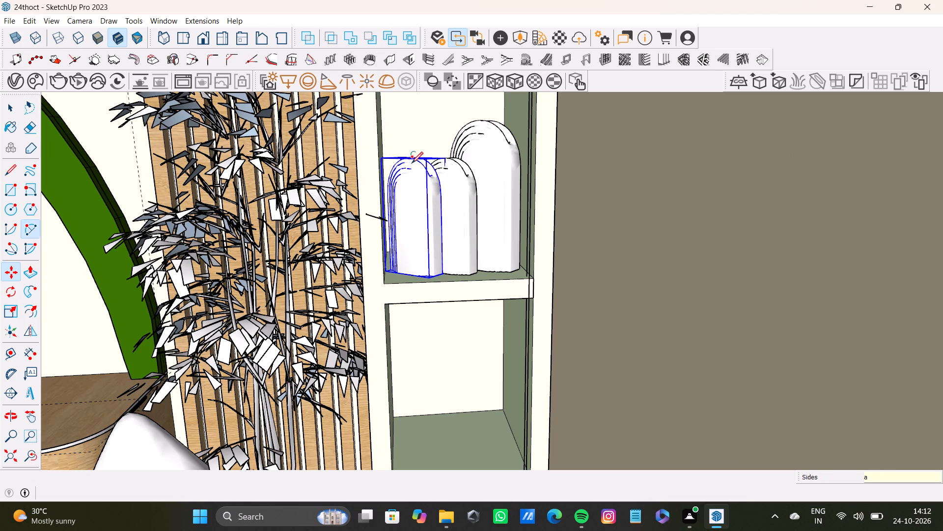
key(s)
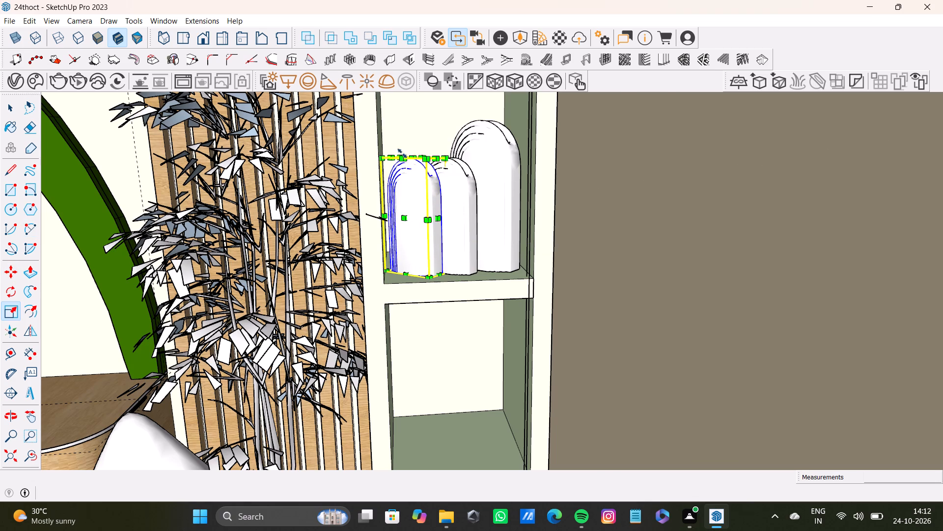
scroll(402, 153, up, 4)
middle_drag(402, 154, 402, 186)
drag(400, 164, 419, 237)
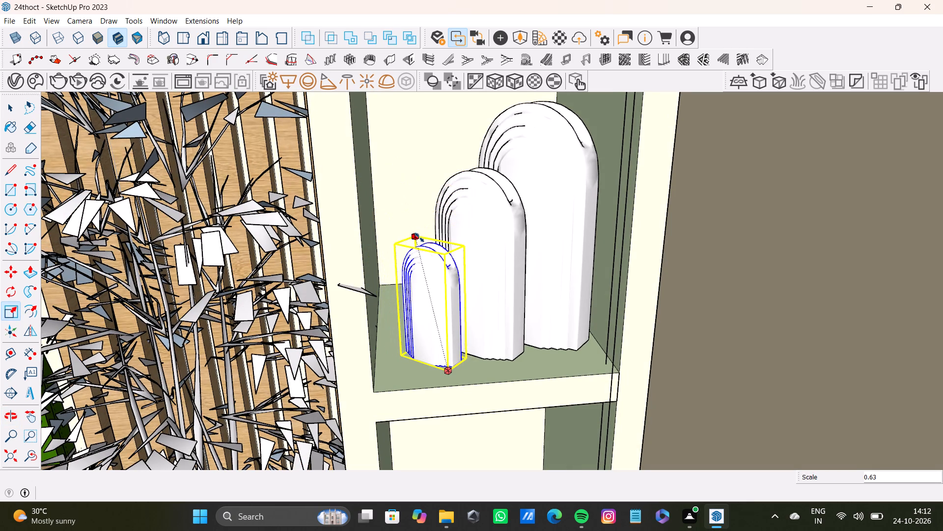
drag(419, 237, 419, 238)
scroll(422, 242, down, 10)
middle_drag(437, 286, 437, 194)
scroll(443, 263, up, 6)
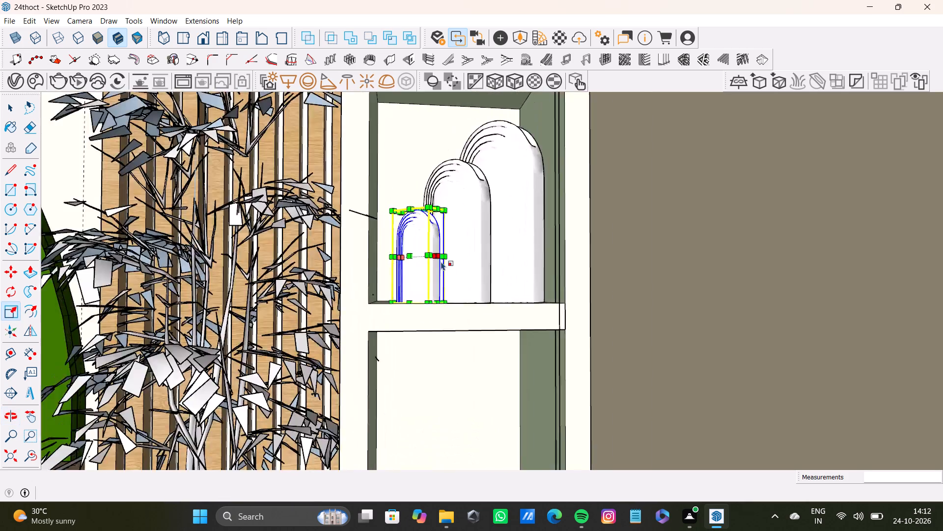
scroll(441, 262, up, 2)
scroll(441, 264, down, 14)
middle_drag(444, 263, 458, 322)
scroll(458, 322, down, 6)
middle_click(458, 322)
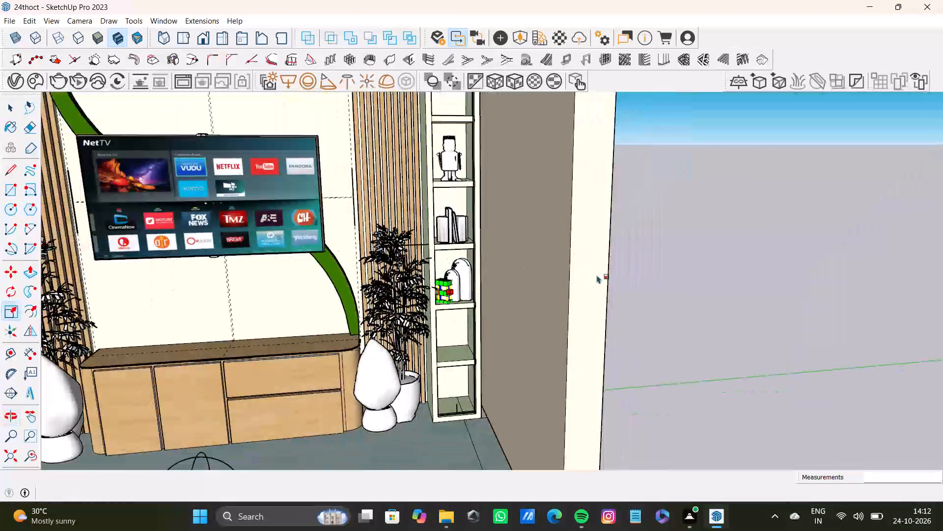
key(space)
click(665, 255)
Scale the smallest vase's height by 1.09 and widen it slightly.
scroll(376, 299, up, 12)
shift+middle_drag(461, 289, 351, 254)
scroll(423, 232, up, 3)
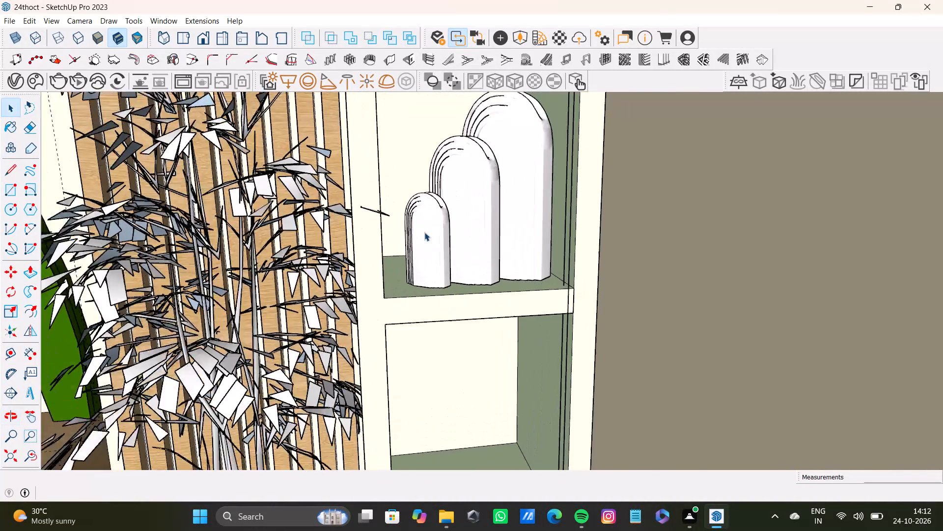
scroll(424, 232, up, 5)
click(424, 233)
key(s)
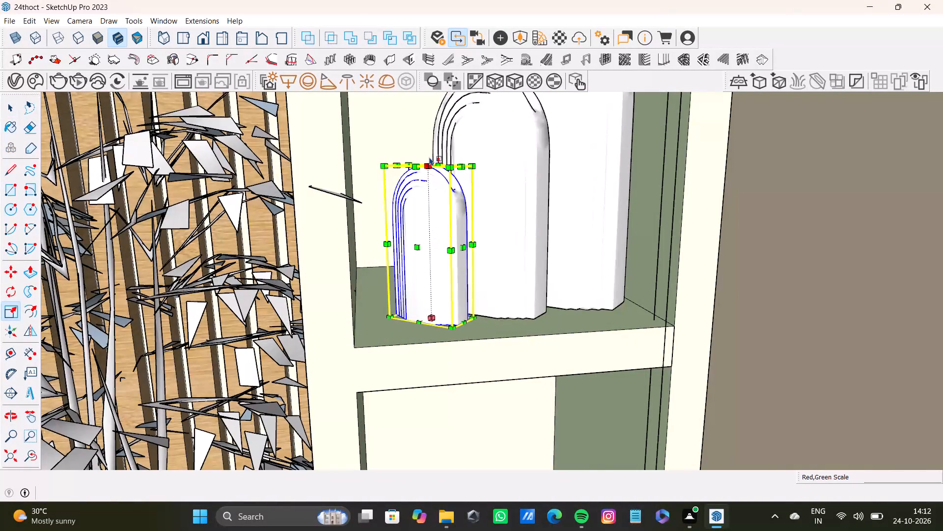
drag(428, 165, 428, 152)
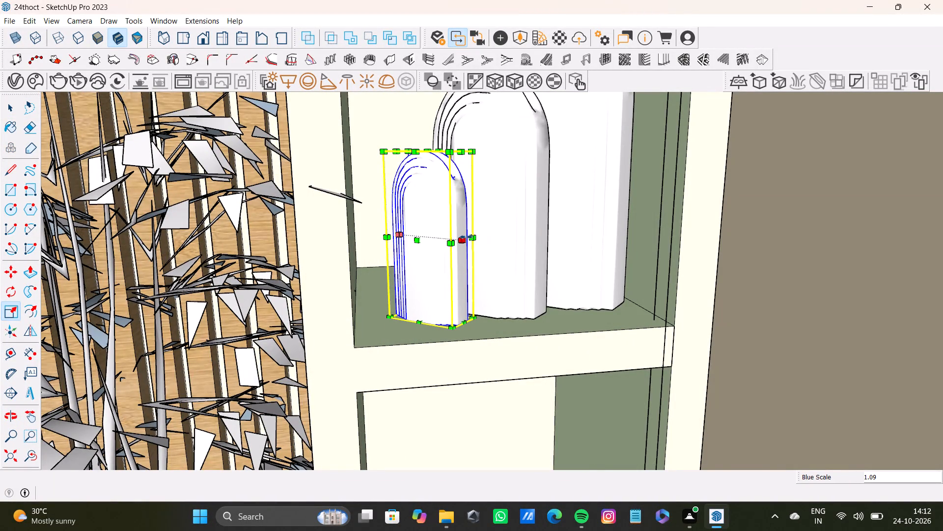
drag(464, 238, 473, 243)
scroll(468, 251, down, 9)
middle_drag(466, 261, 438, 261)
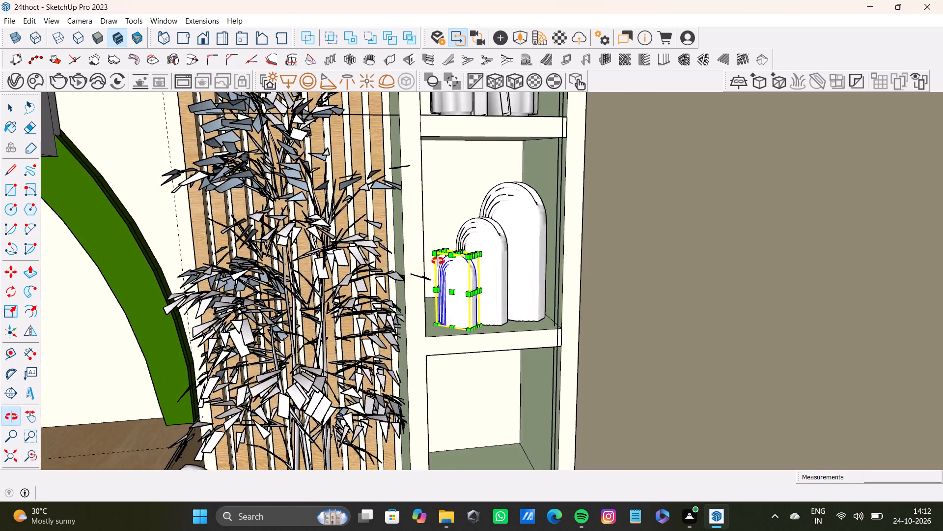
middle_drag(438, 261, 438, 261)
Widen the medium vase slightly, keeping its height scale at 1.00.
key(space)
click(492, 247)
key(s)
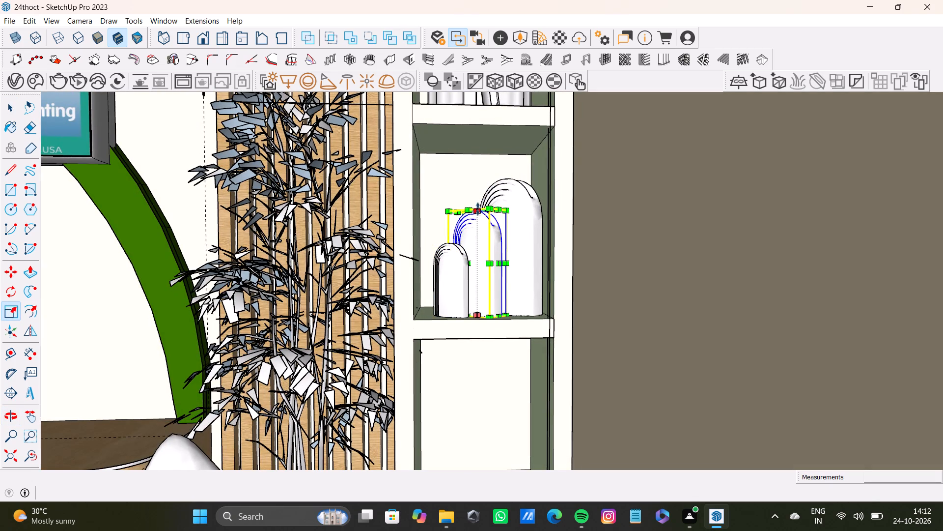
click(477, 209)
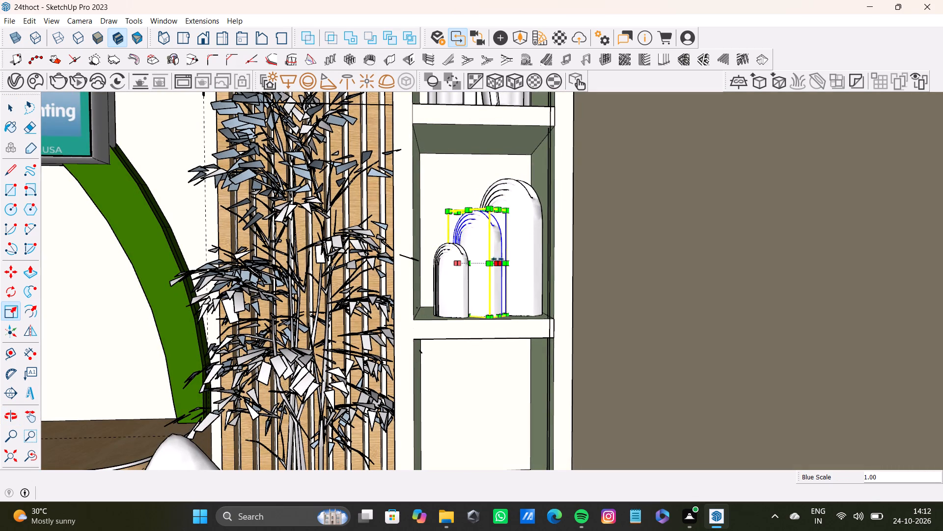
drag(500, 263, 505, 264)
Scale the tallest vase's height by 1.11.
key(space)
click(522, 218)
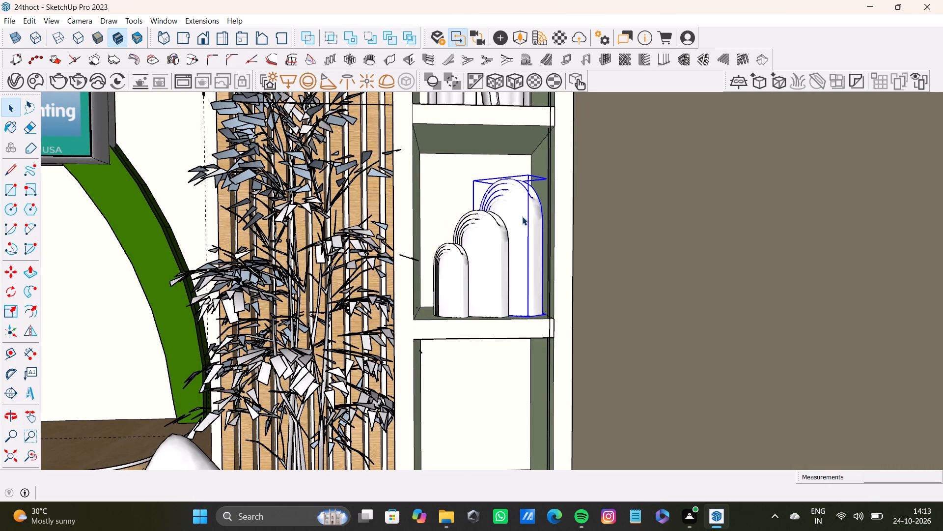
key(s)
drag(512, 177, 509, 166)
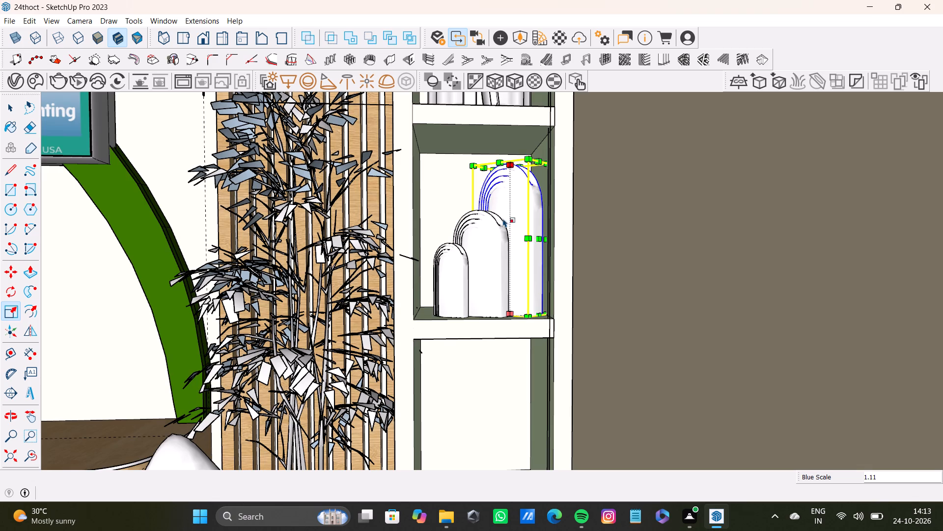
Insert two Books 160 012 stacks from the downloaded Cosmos books, one above the other, in the right shelf unit's second-lowest compartment.
scroll(504, 223, down, 8)
middle_drag(498, 249, 505, 258)
key(space)
scroll(503, 260, down, 8)
click(686, 214)
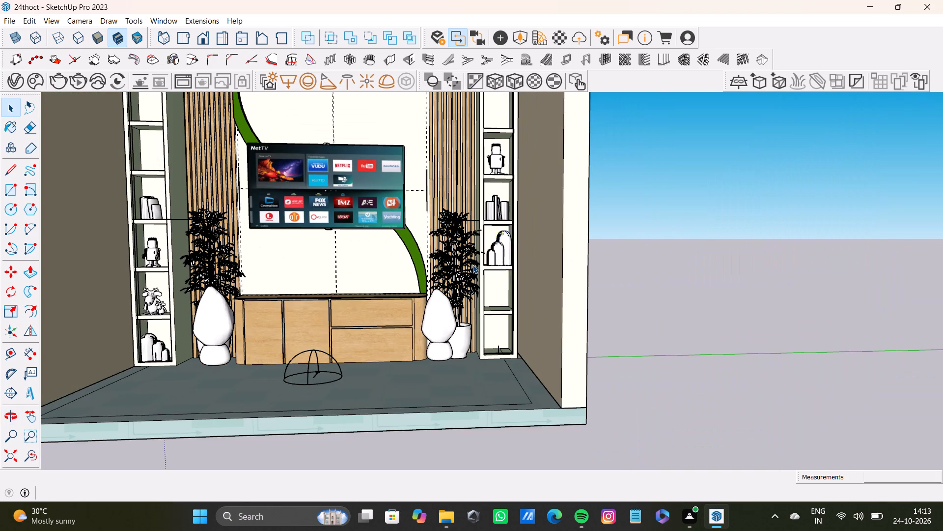
scroll(472, 266, up, 9)
shift+middle_drag(490, 283, 461, 237)
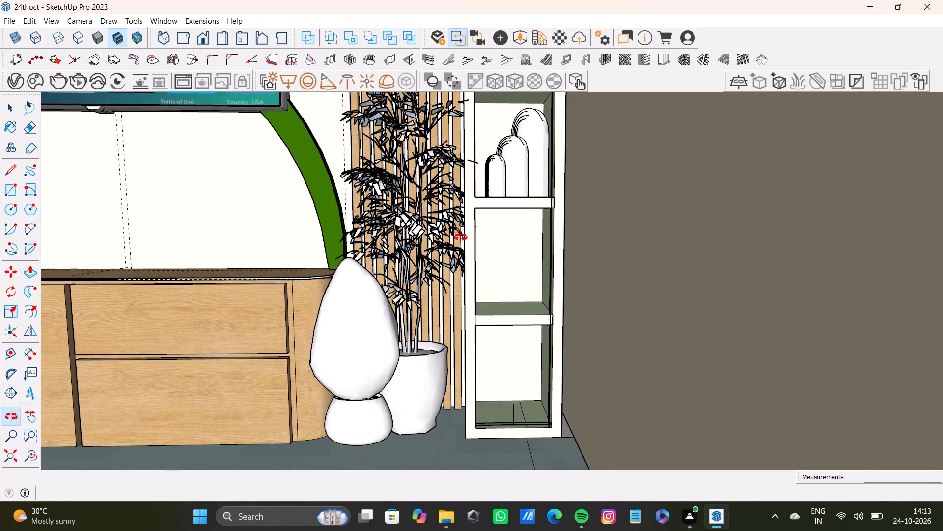
shift+middle_drag(461, 237, 461, 238)
click(32, 78)
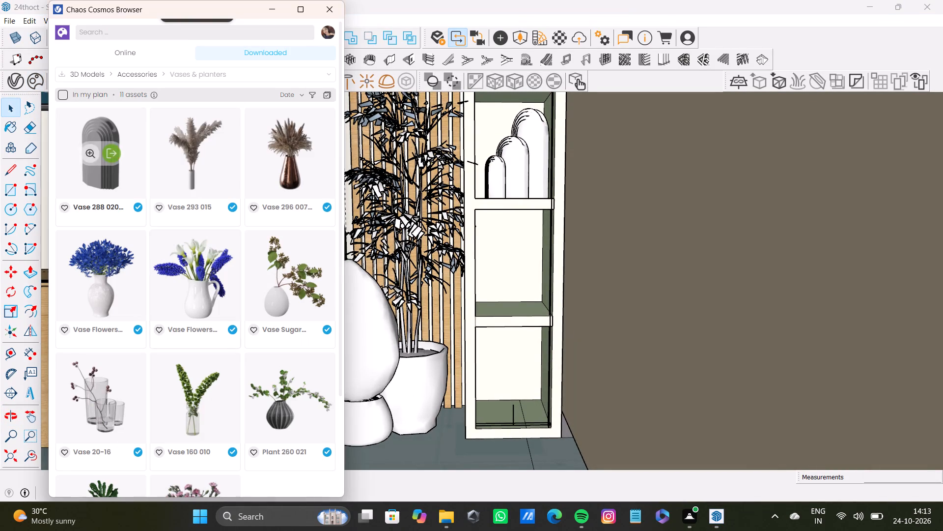
scroll(201, 288, down, 6)
scroll(201, 288, up, 7)
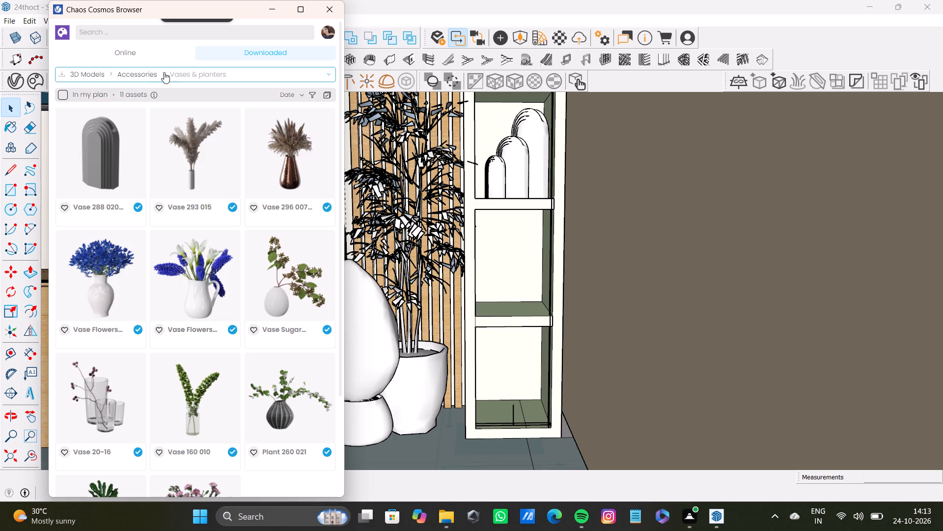
click(164, 72)
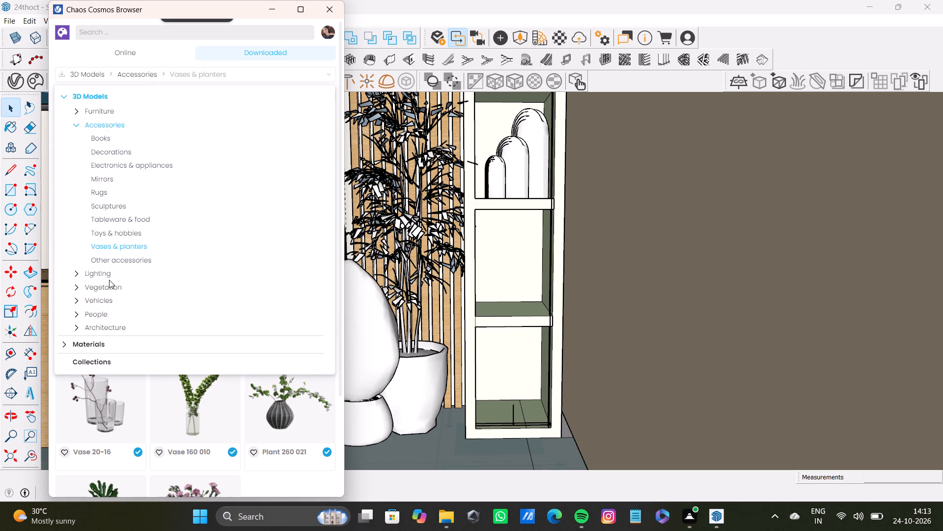
click(116, 220)
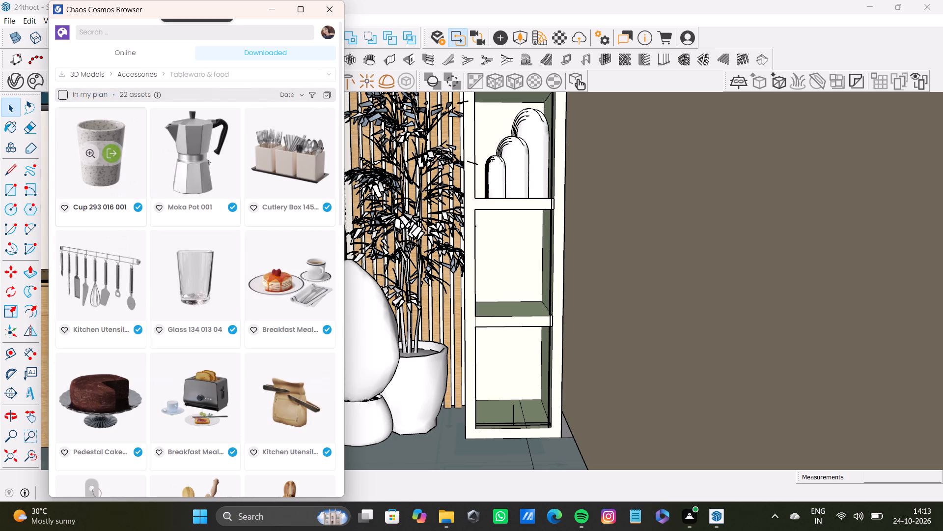
click(187, 76)
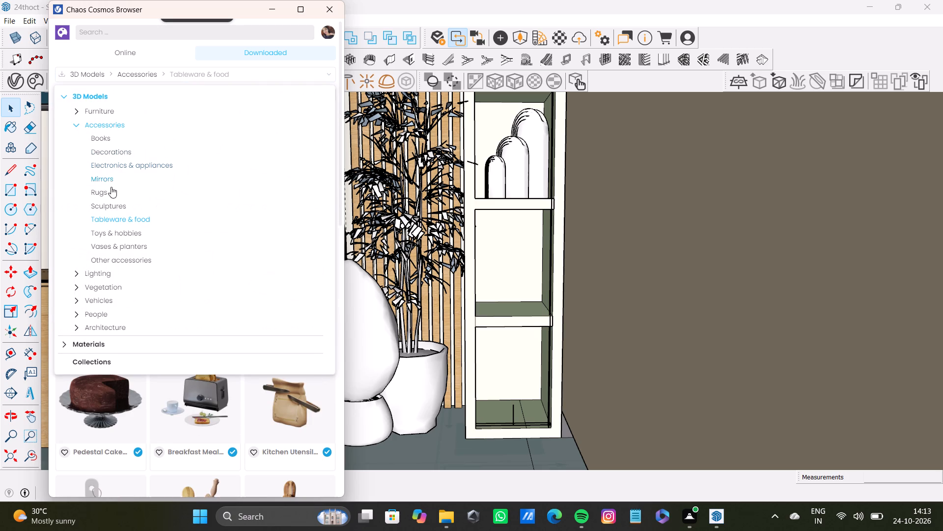
click(106, 141)
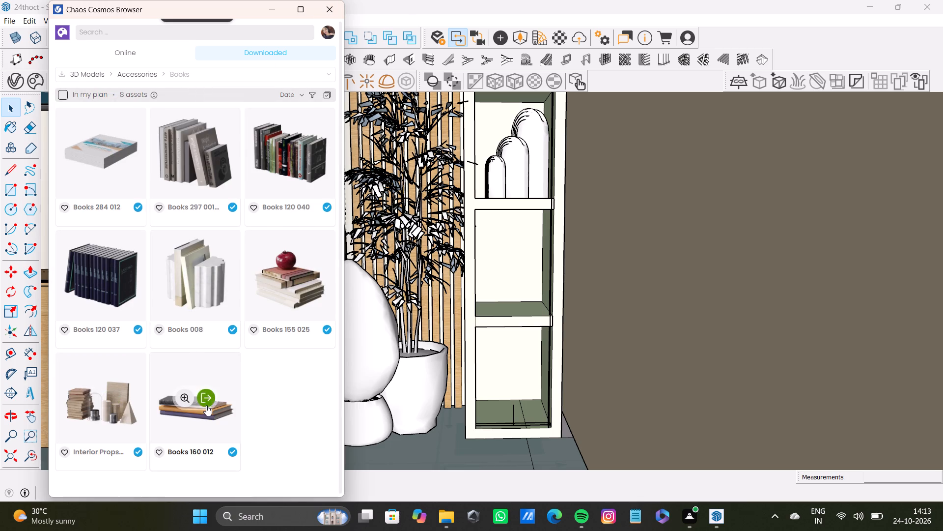
click(208, 403)
scroll(478, 297, up, 9)
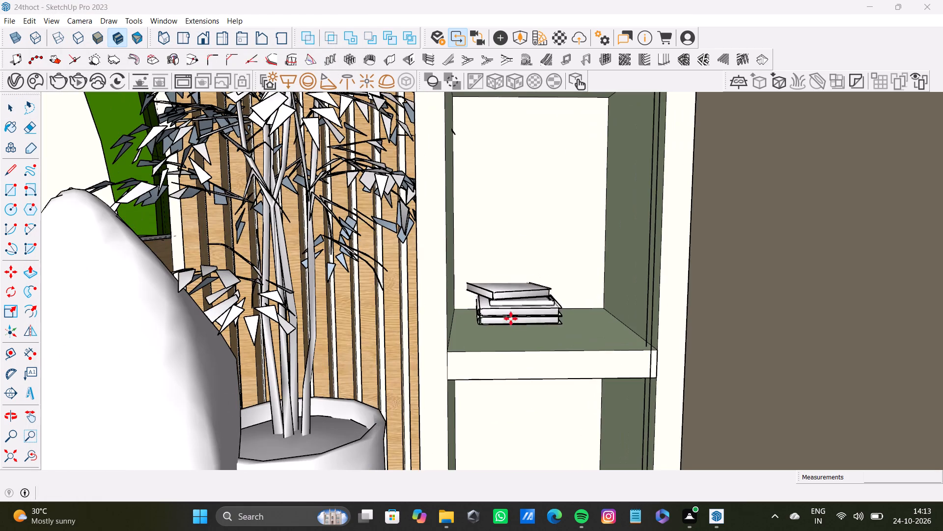
click(531, 331)
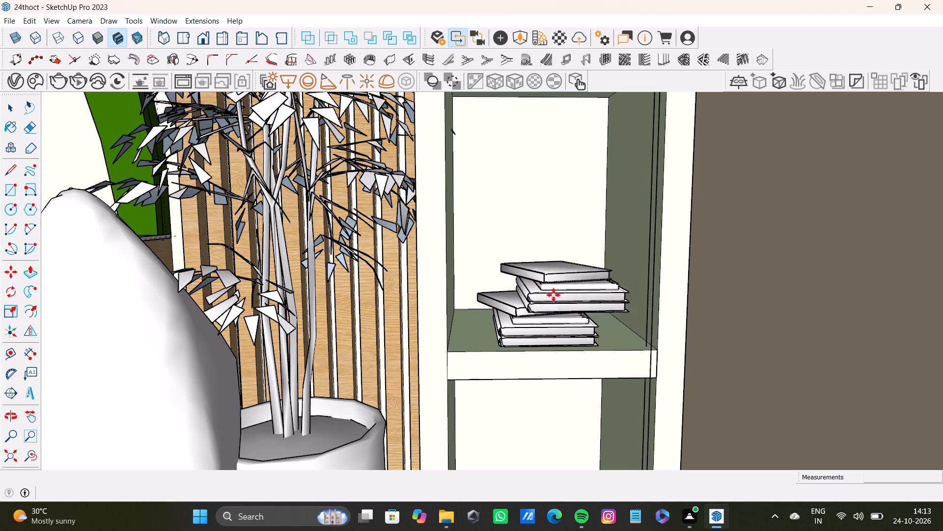
click(531, 307)
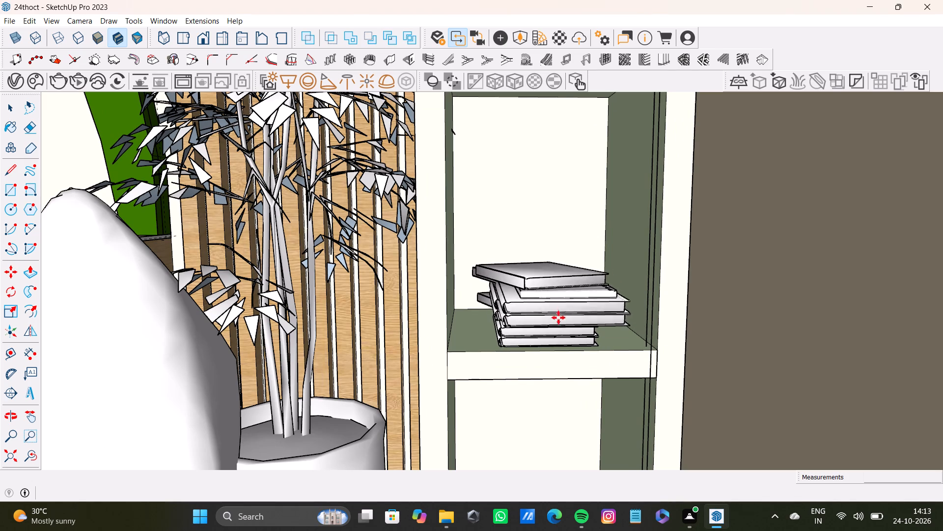
key(space)
Scale the upper book stack down along the red axis to make it shallower.
scroll(539, 337, down, 4)
middle_drag(543, 368, 766, 424)
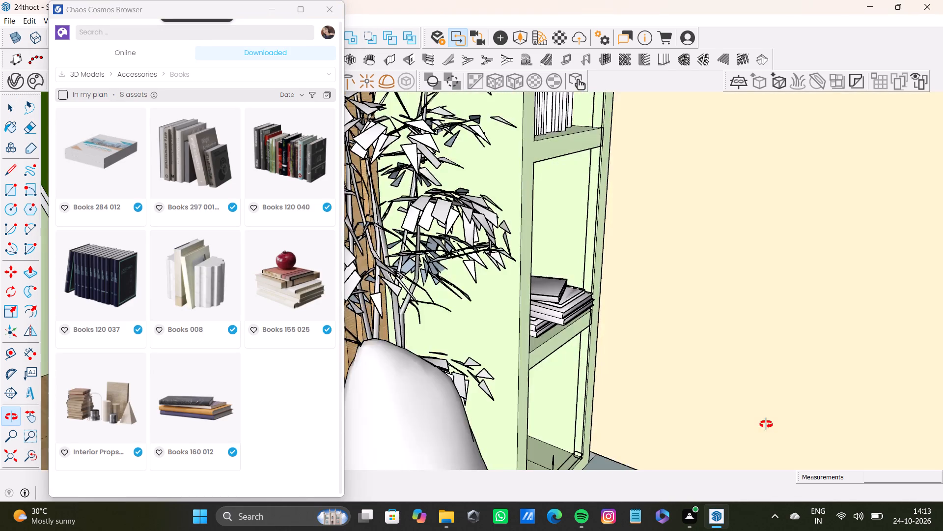
middle_drag(766, 424, 657, 383)
scroll(492, 319, up, 7)
click(554, 291)
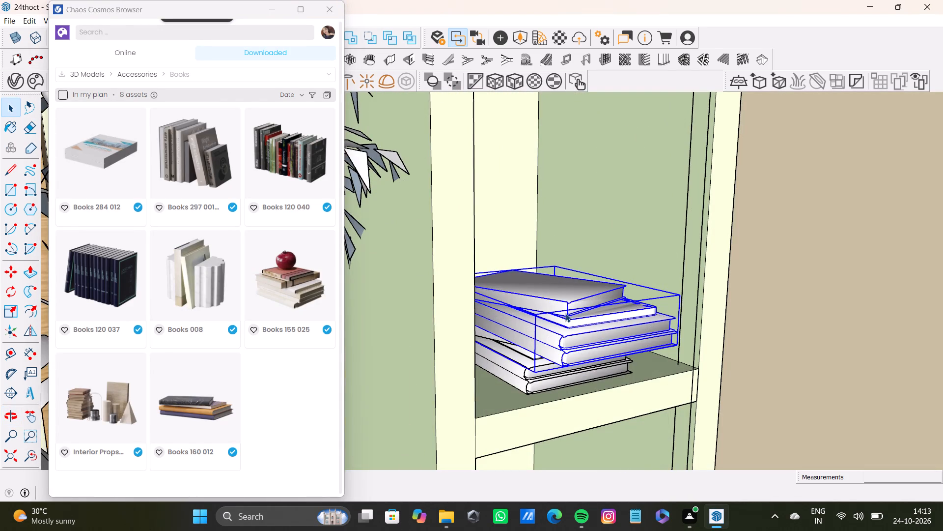
key(s)
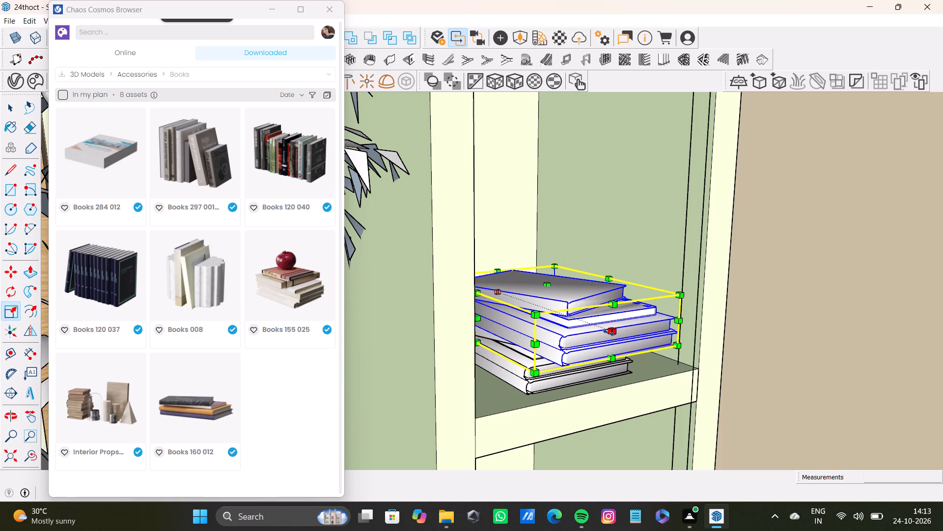
drag(609, 333, 562, 310)
scroll(552, 354, down, 5)
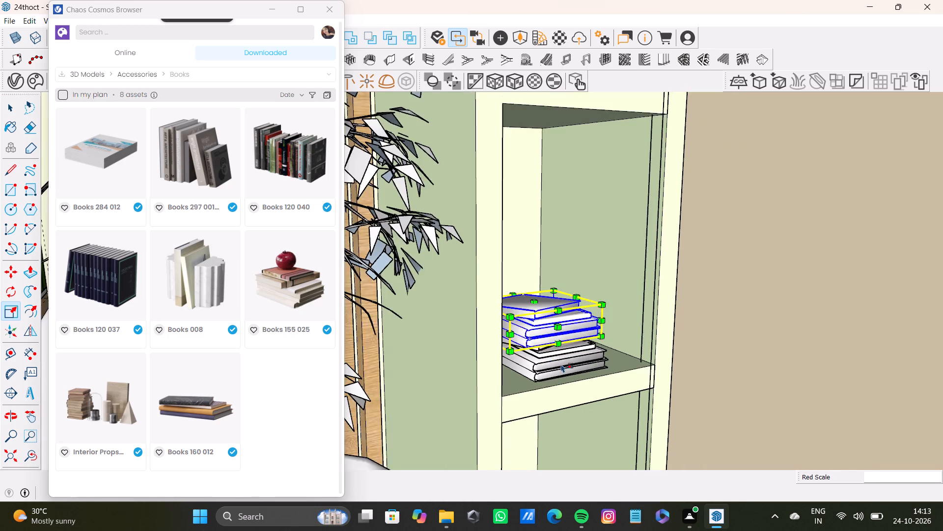
middle_drag(561, 364, 438, 344)
scroll(439, 345, down, 9)
key(space)
Scale up the lower book stack's height along the blue axis to thicken its books.
scroll(461, 352, up, 4)
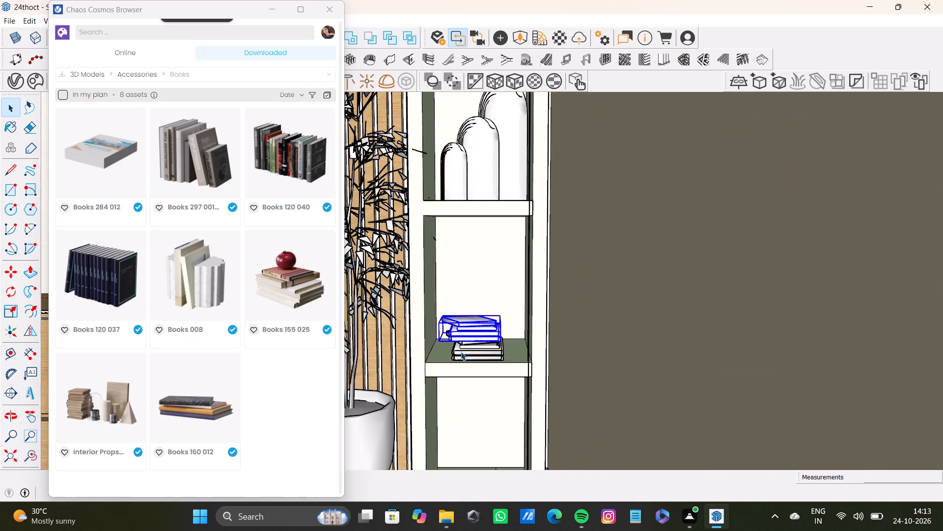
scroll(461, 352, up, 4)
click(477, 346)
key(s)
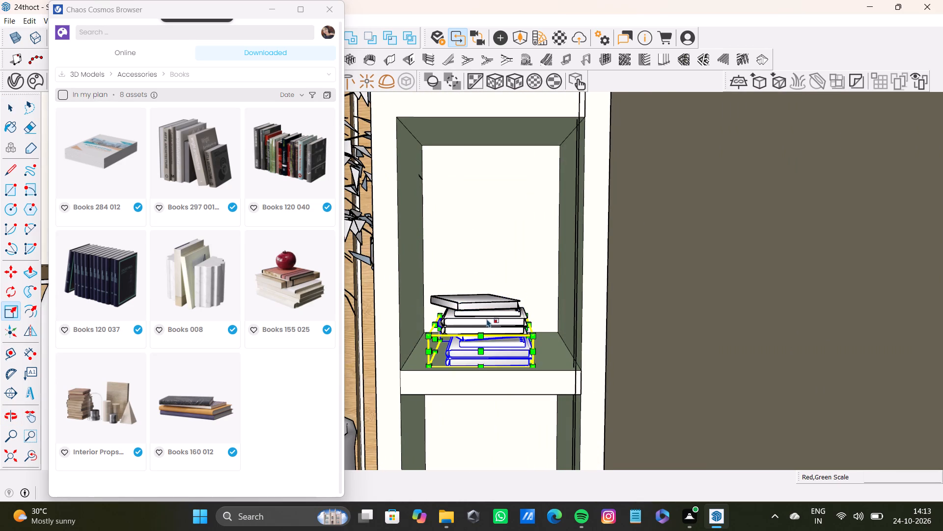
drag(484, 317, 482, 299)
key(space)
Scale the upper book stack's height along the blue axis by about 1.6.
click(468, 299)
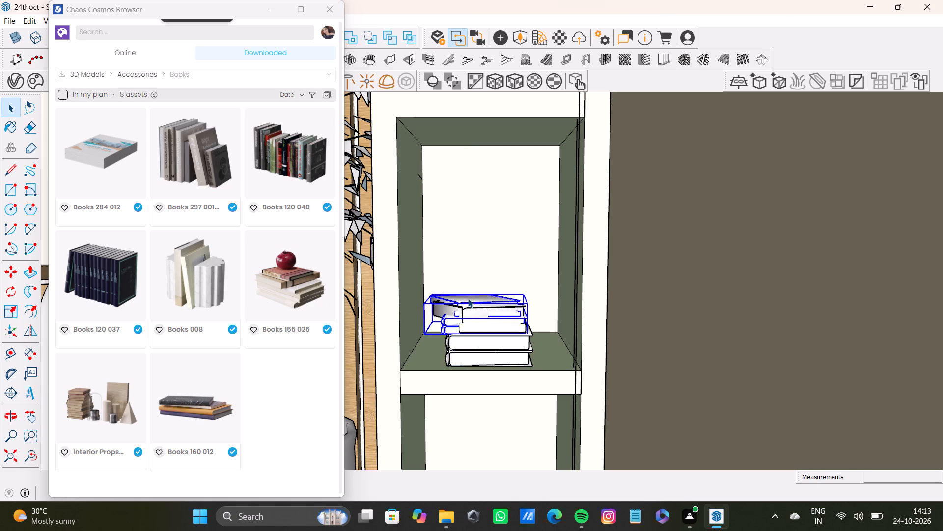
key(s)
drag(477, 296, 475, 279)
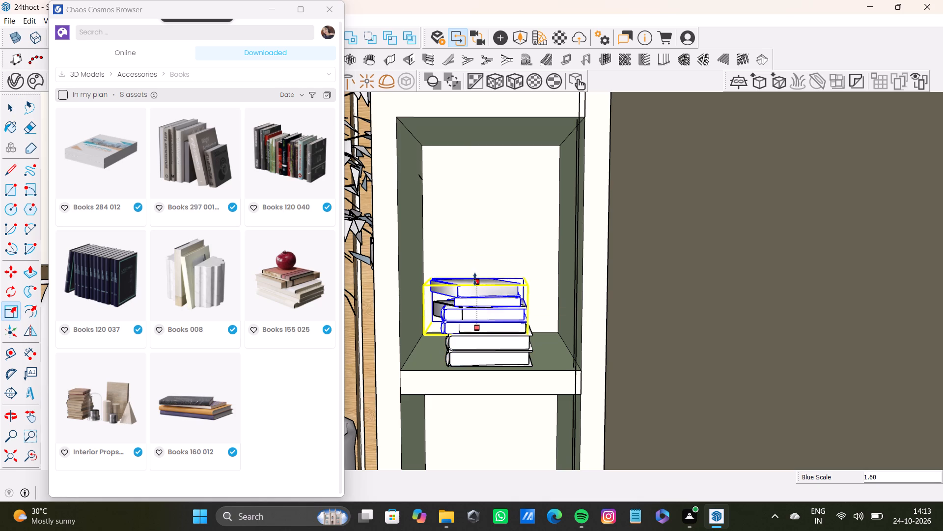
drag(475, 279, 474, 277)
Move the upper book stack up and align it so that it rests directly on top of the lower stack.
click(455, 327)
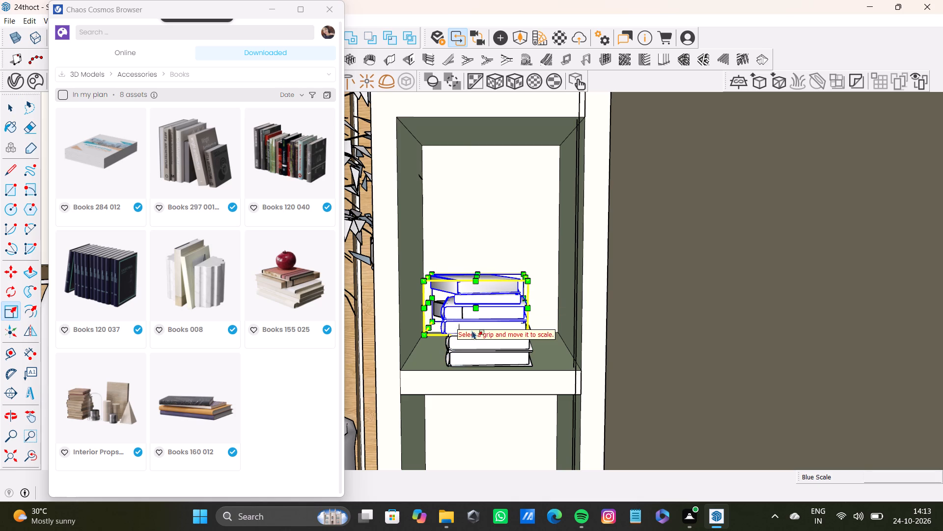
key(m)
click(428, 338)
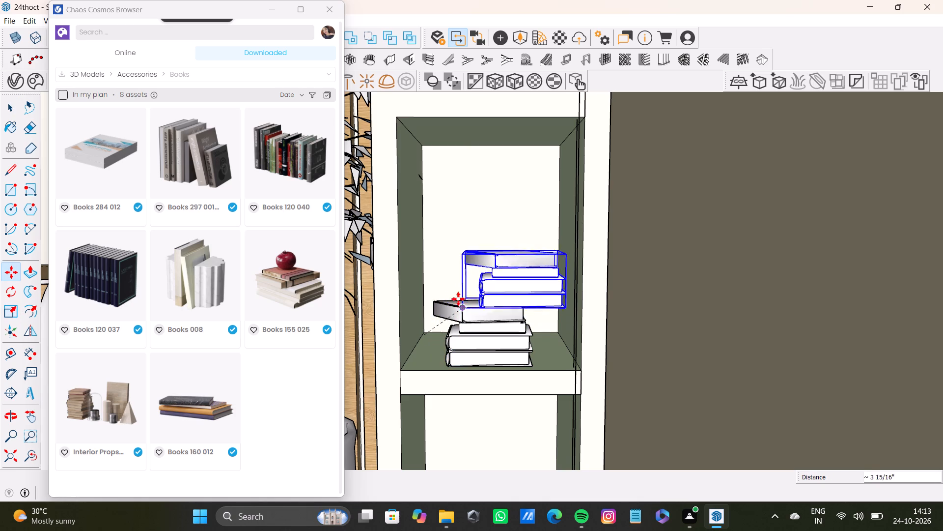
click(455, 305)
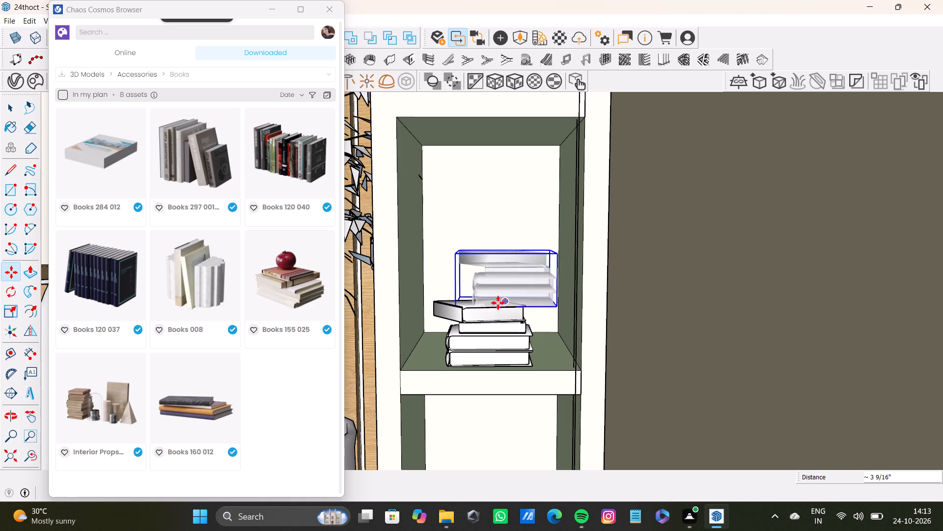
key(space)
key(m)
click(475, 304)
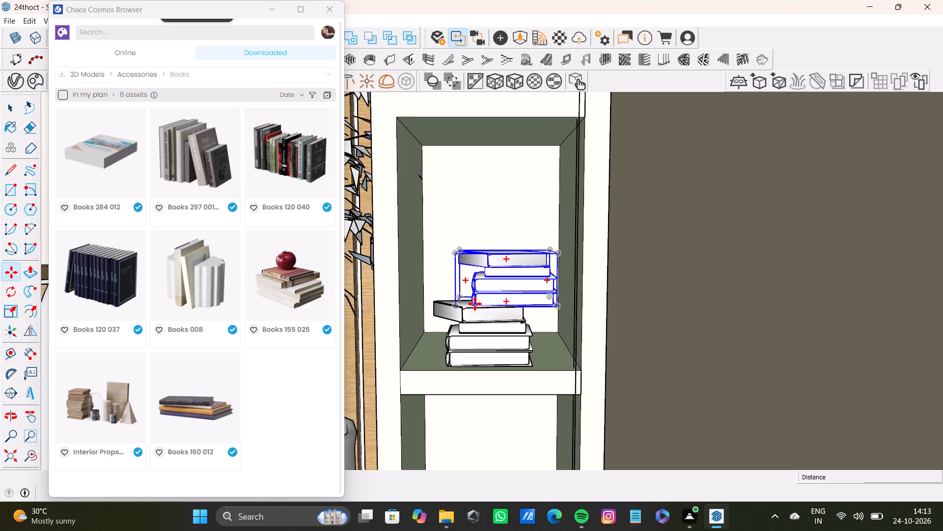
click(450, 302)
key(space)
scroll(477, 348, down, 5)
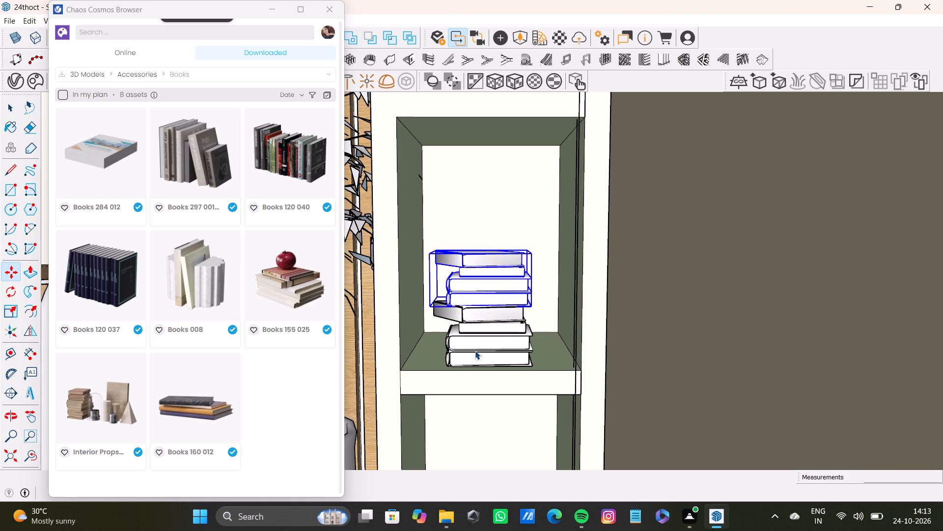
scroll(475, 351, down, 3)
middle_drag(473, 352, 484, 351)
scroll(480, 351, down, 8)
key(space)
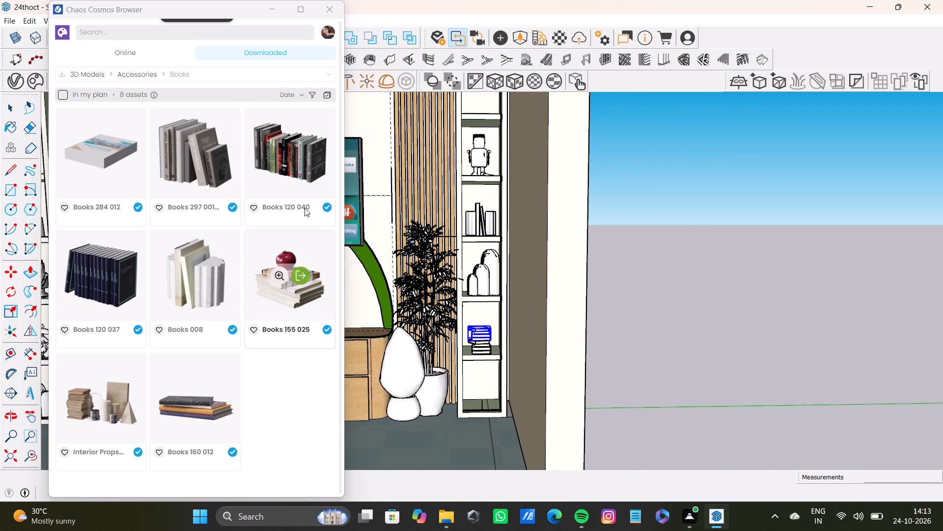
Close the asset browser and examine both shelf units across the feature wall for compartments still lacking ornaments.
click(326, 10)
scroll(328, 333, down, 8)
shift+middle_drag(330, 345, 416, 305)
scroll(443, 299, up, 3)
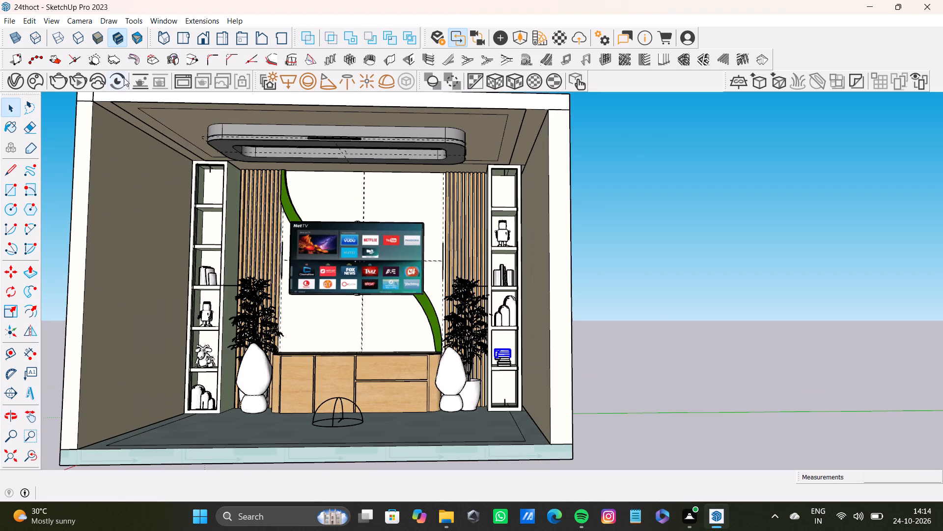
scroll(218, 377, up, 9)
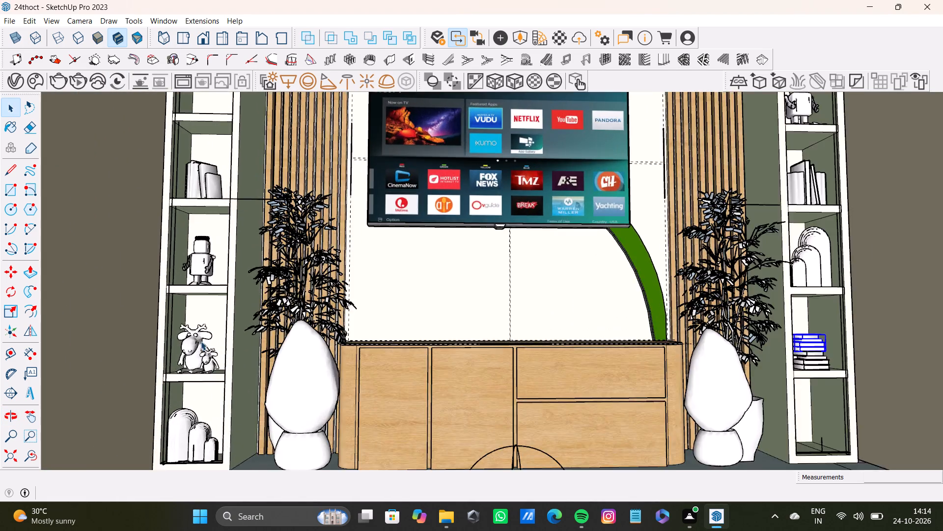
scroll(201, 341, down, 9)
shift+middle_drag(226, 327, 228, 326)
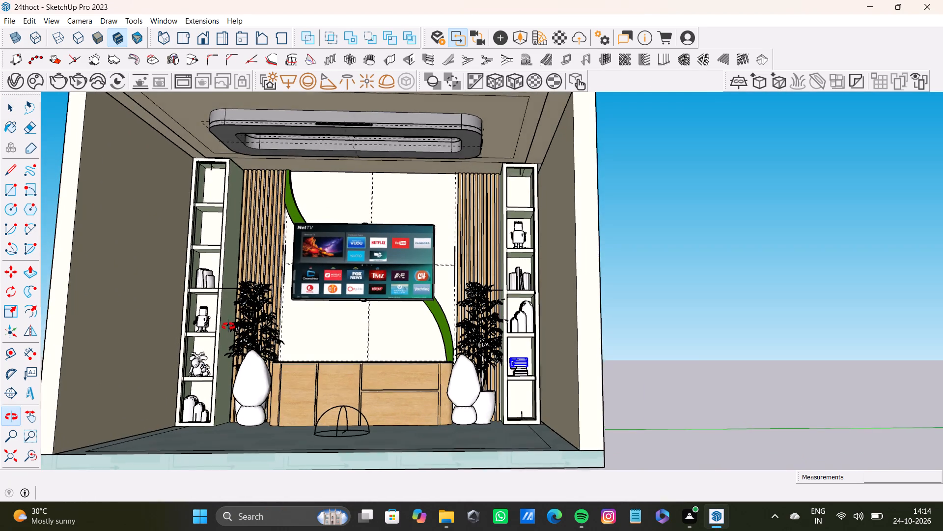
shift+middle_drag(228, 326, 226, 332)
scroll(210, 337, up, 4)
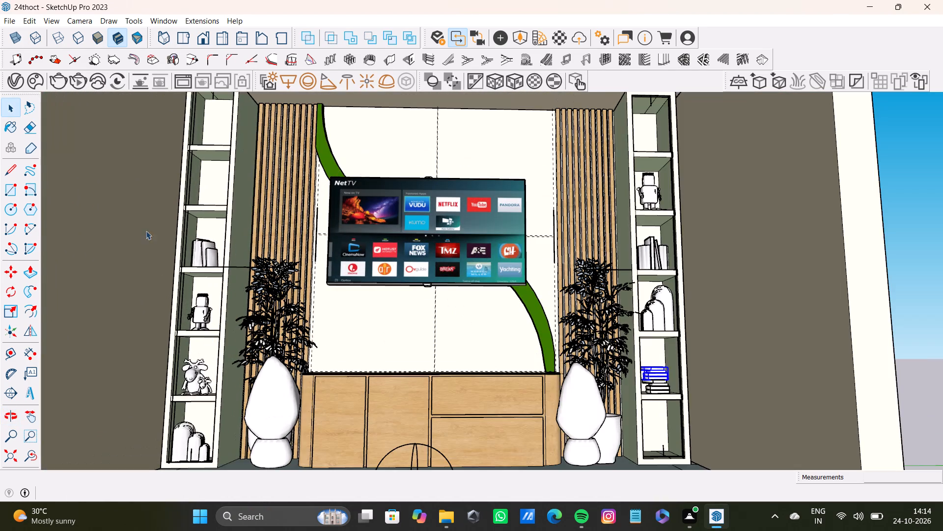
Import the Peperomia 450 001 trailing plant from the downloaded Cosmos vegetation assets and place it in the left shelf unit's top compartment.
click(30, 88)
click(139, 72)
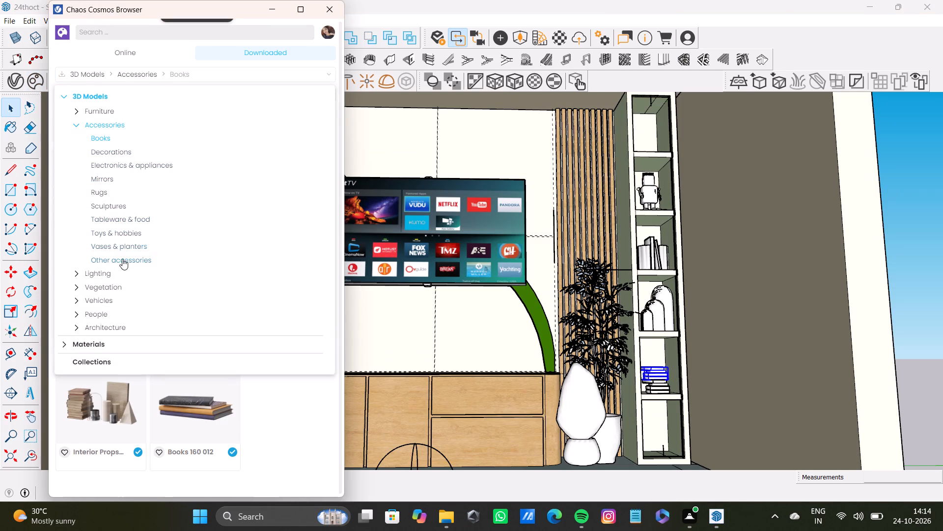
click(112, 283)
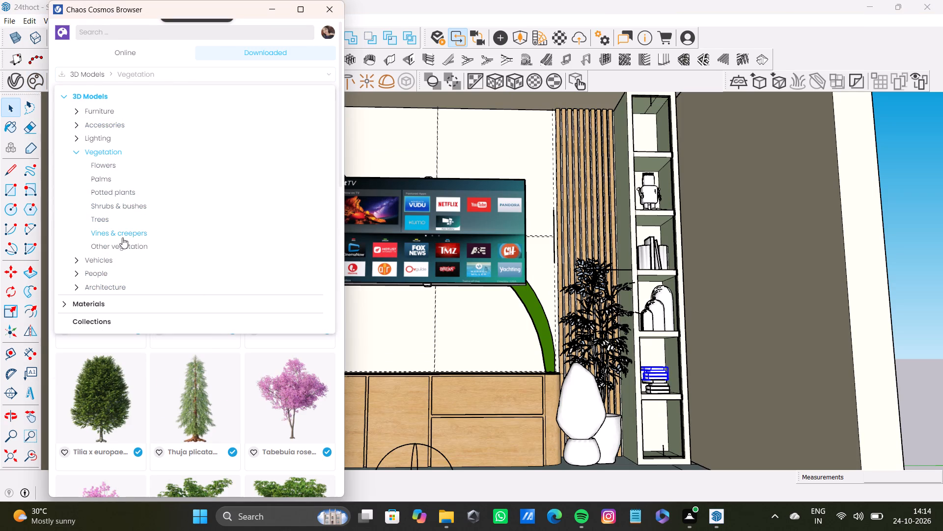
click(149, 341)
scroll(205, 297, down, 8)
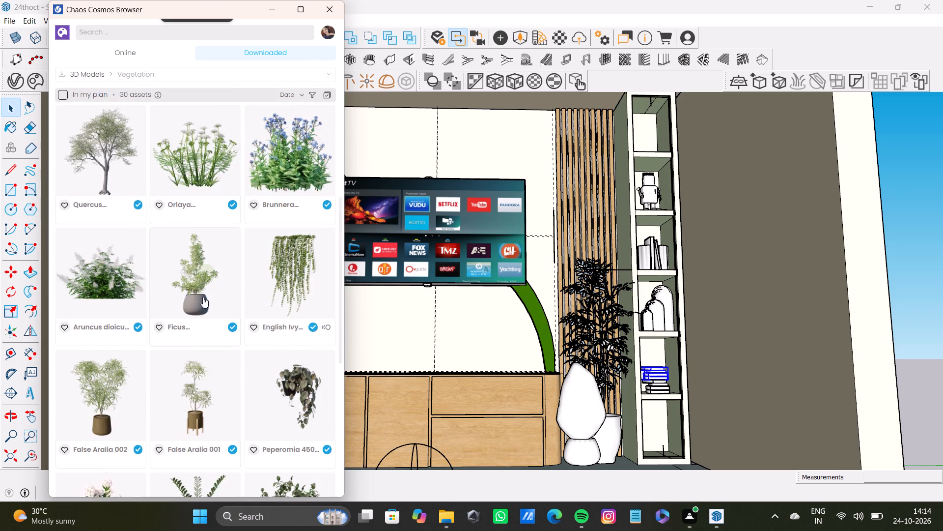
scroll(203, 297, down, 4)
click(304, 147)
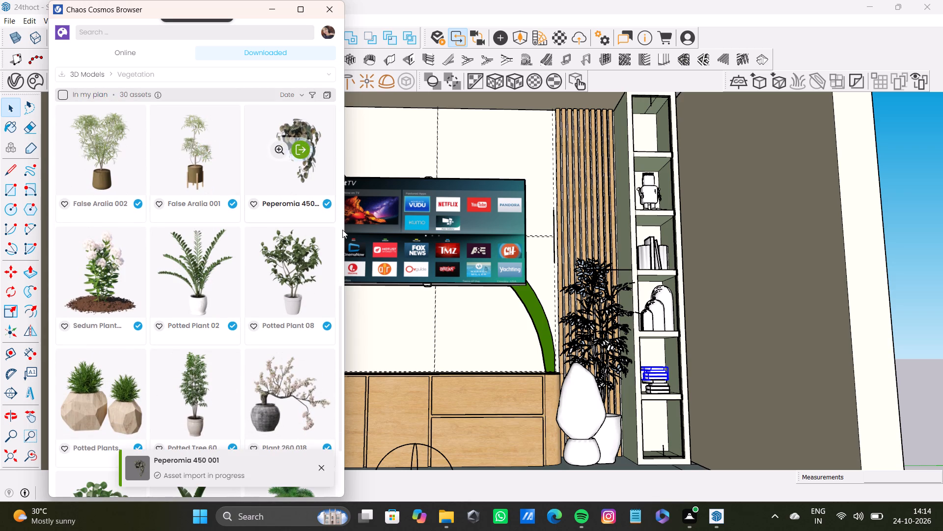
scroll(180, 167, up, 8)
middle_drag(220, 149, 230, 234)
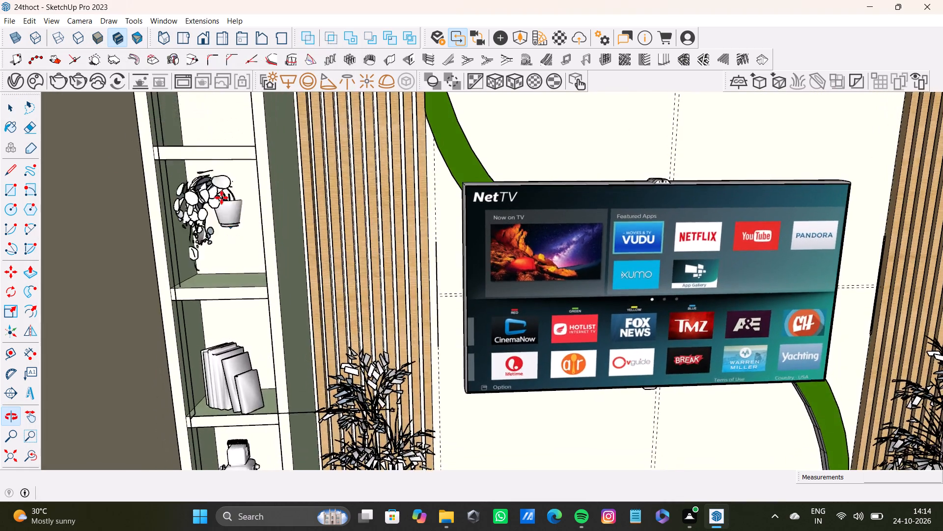
scroll(214, 170, up, 4)
shift+middle_drag(228, 154, 210, 237)
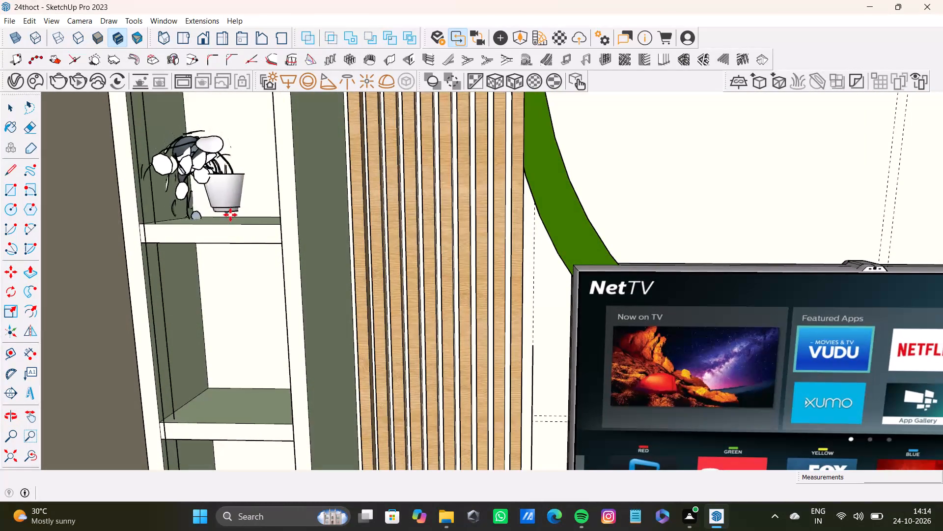
click(247, 223)
key(space)
Rotate the trailing plant 90 degrees horizontally so its leaves hang toward the front of the shelf unit.
scroll(230, 280, down, 4)
middle_drag(233, 294, 284, 308)
drag(27, 456, 21, 456)
click(12, 454)
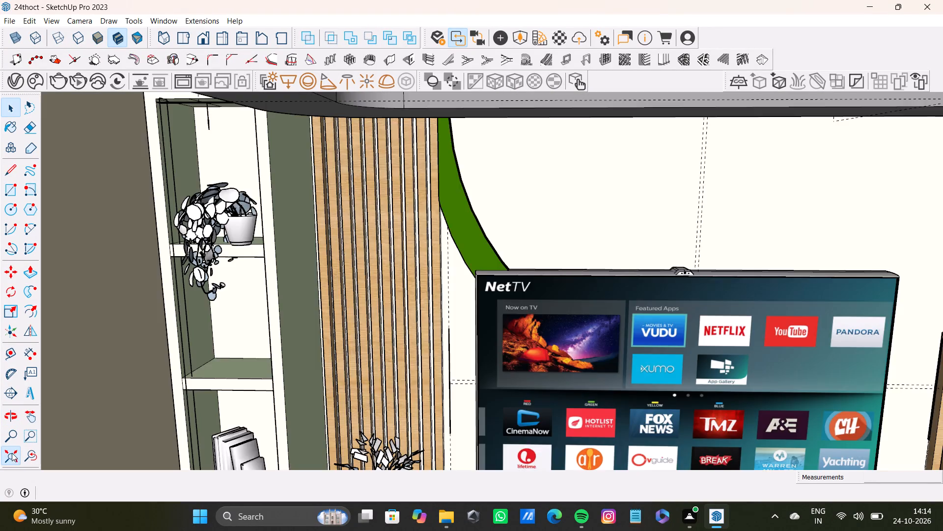
scroll(261, 233, up, 13)
shift+middle_drag(359, 171, 331, 219)
scroll(361, 167, up, 6)
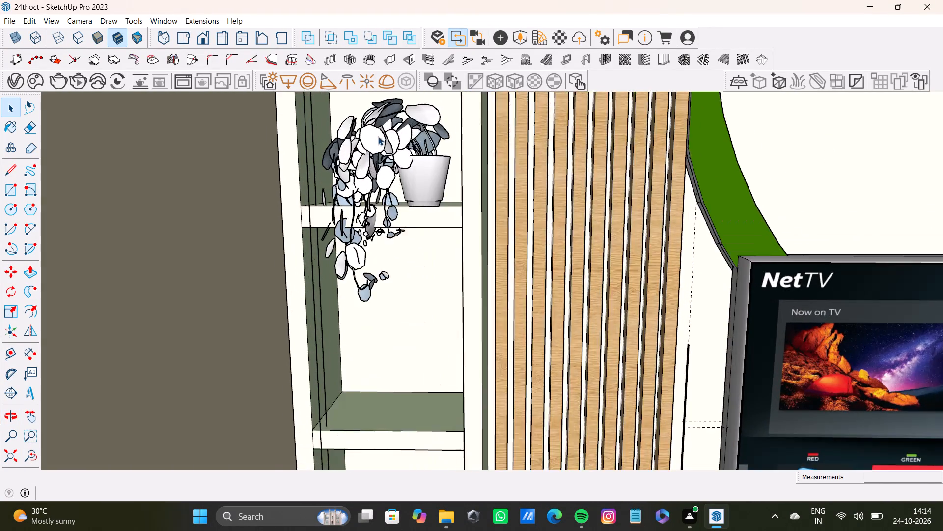
scroll(378, 136, up, 2)
shift+middle_drag(379, 135, 393, 199)
click(405, 184)
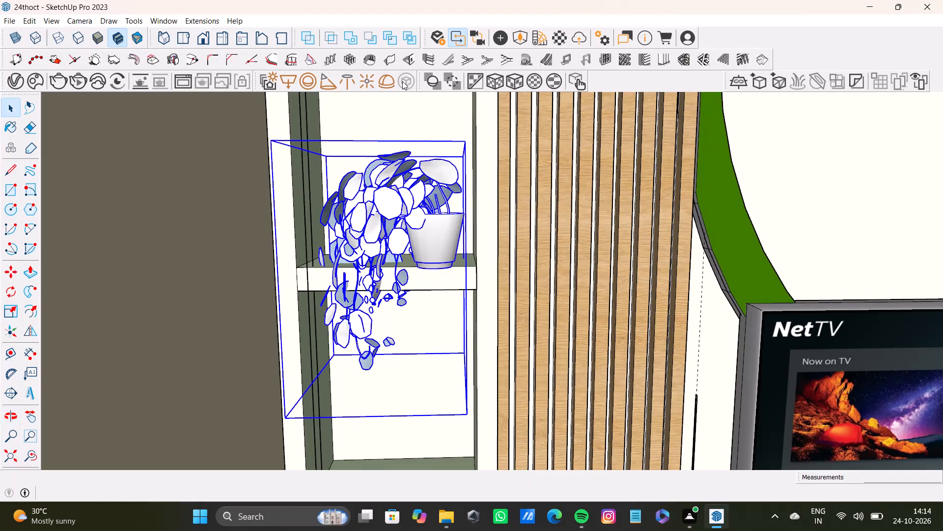
key(q)
middle_drag(433, 127, 429, 200)
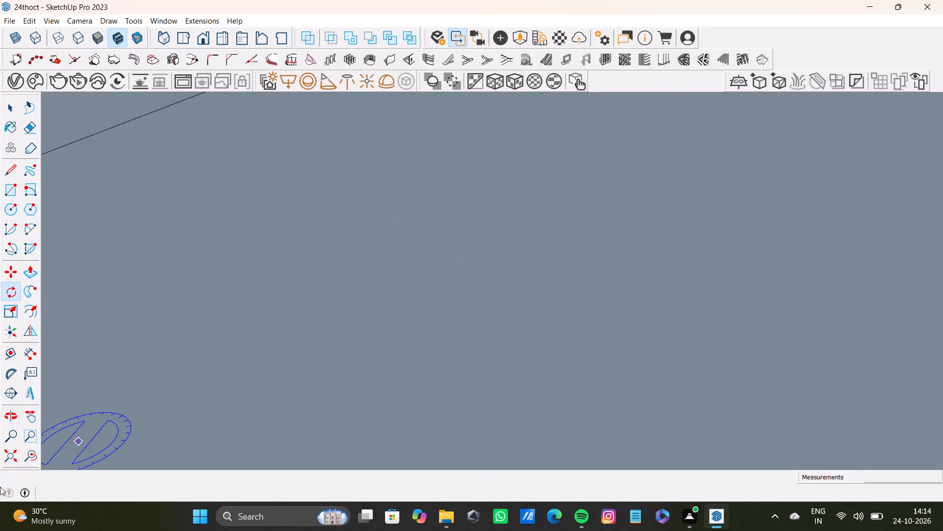
click(30, 459)
scroll(390, 190, up, 1)
middle_drag(390, 190, 416, 222)
click(477, 165)
click(516, 193)
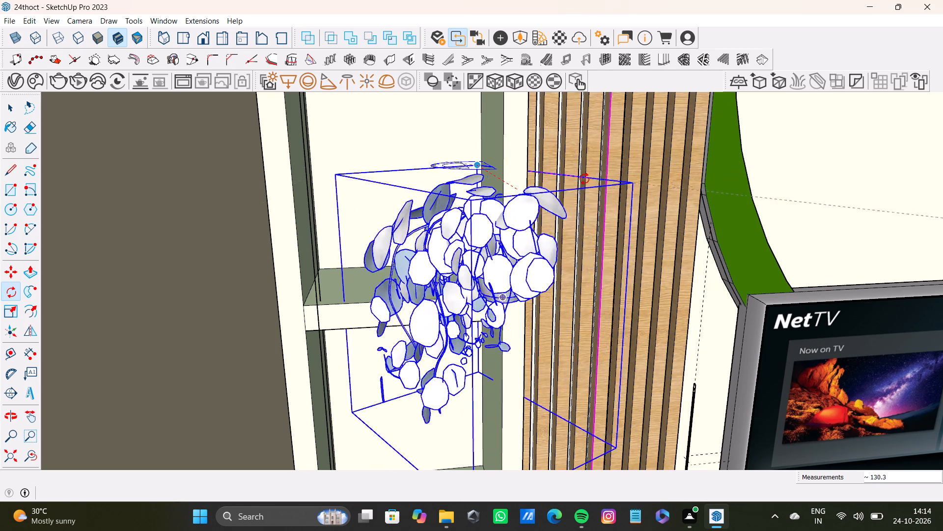
text(90)
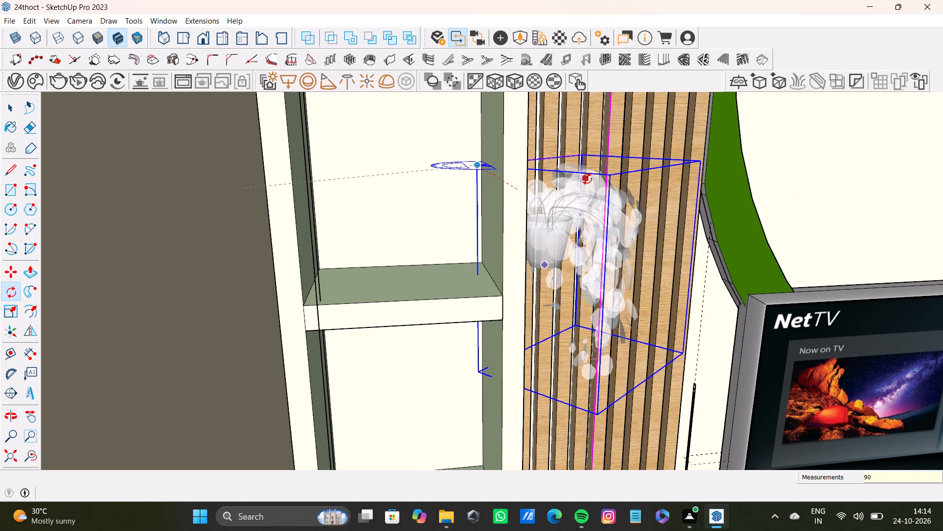
key(Return)
Move the rotated plant about 11 5/8" from the slatted panel toward the left shelf unit.
middle_drag(570, 269, 608, 266)
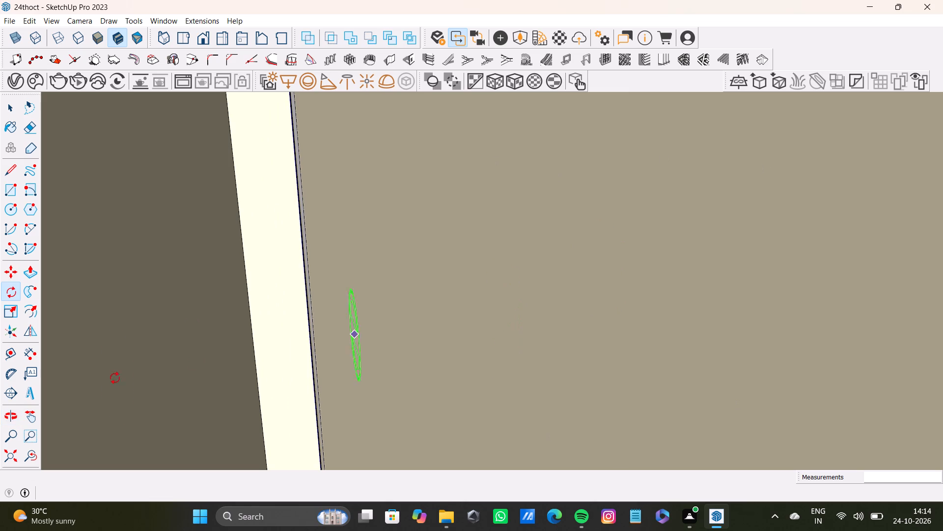
click(29, 458)
click(15, 452)
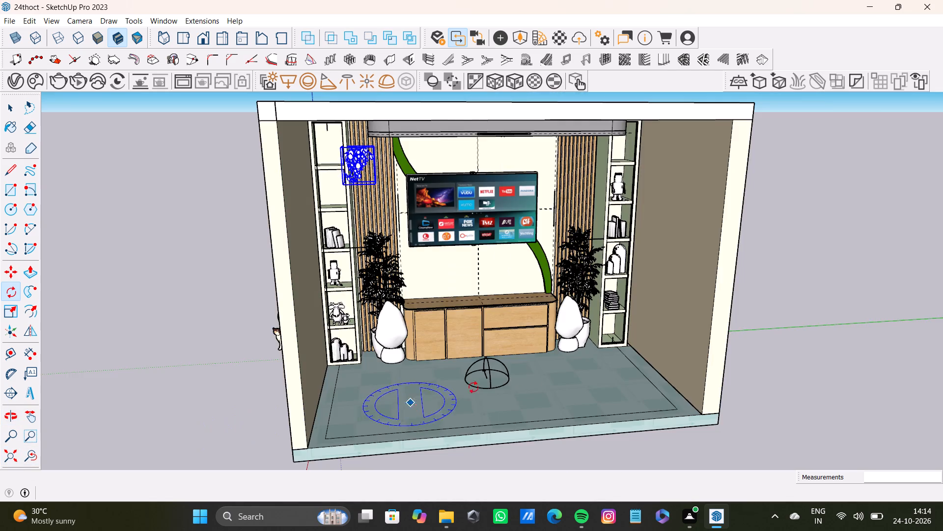
scroll(331, 202, up, 8)
key(space)
key(m)
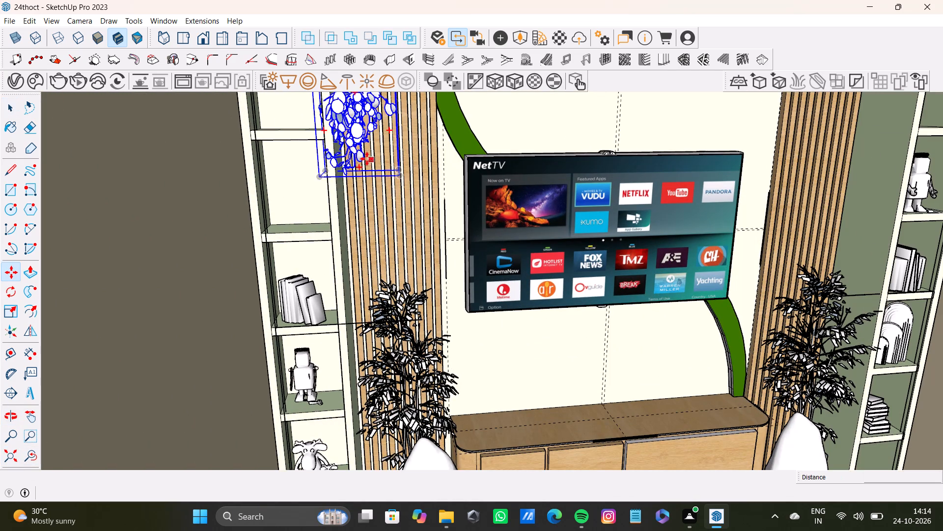
middle_drag(402, 170, 322, 188)
scroll(328, 168, up, 11)
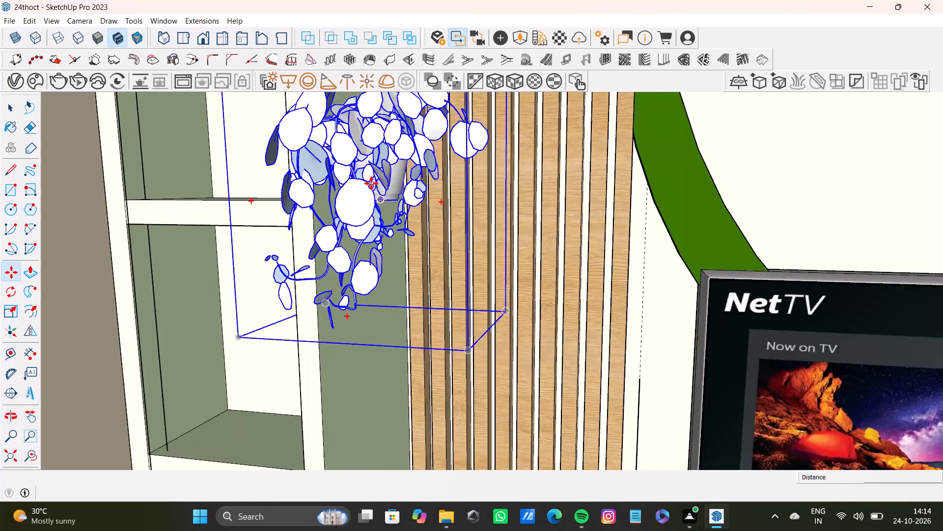
scroll(371, 183, up, 2)
middle_drag(371, 183, 302, 154)
click(364, 200)
scroll(234, 189, up, 3)
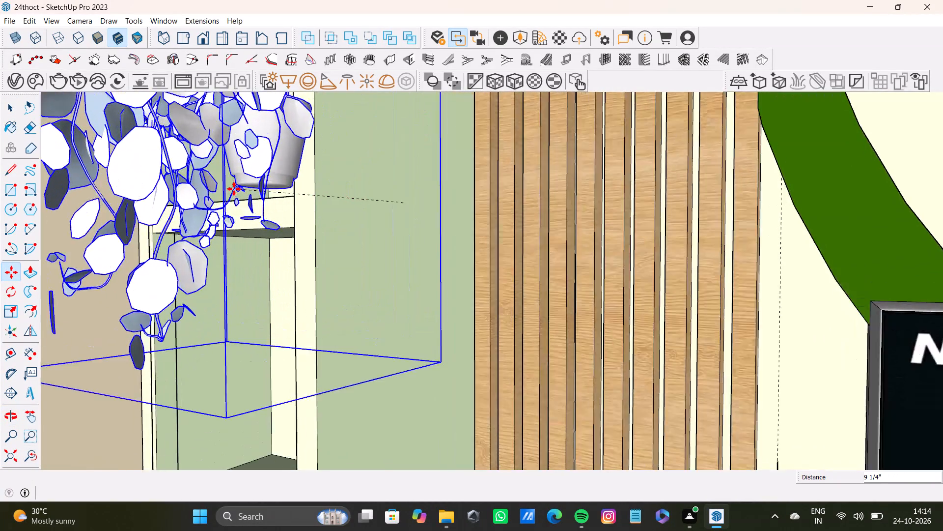
scroll(234, 189, up, 3)
click(219, 208)
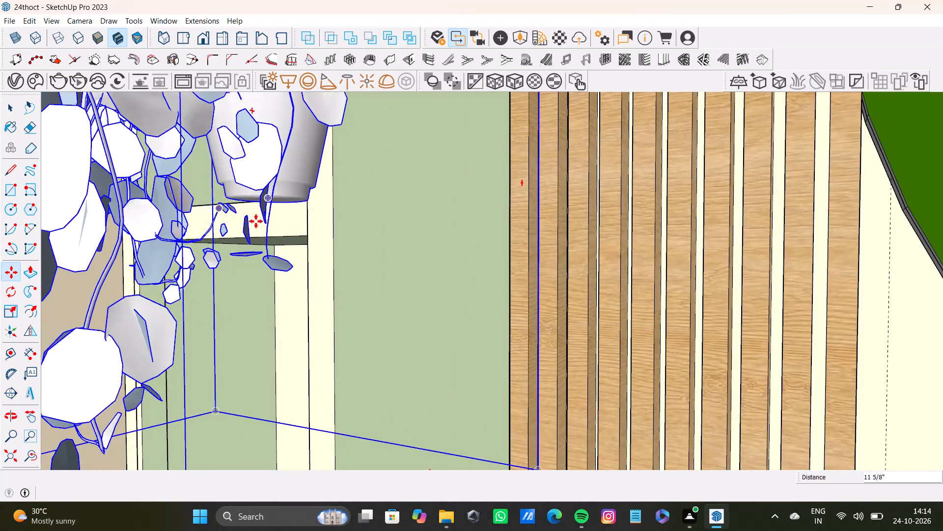
Shift the trailing plant further sideways in two moves, the last about 6 3/8", to line it up with the top compartment.
scroll(258, 231, down, 3)
middle_drag(260, 236, 456, 309)
drag(508, 294, 499, 289)
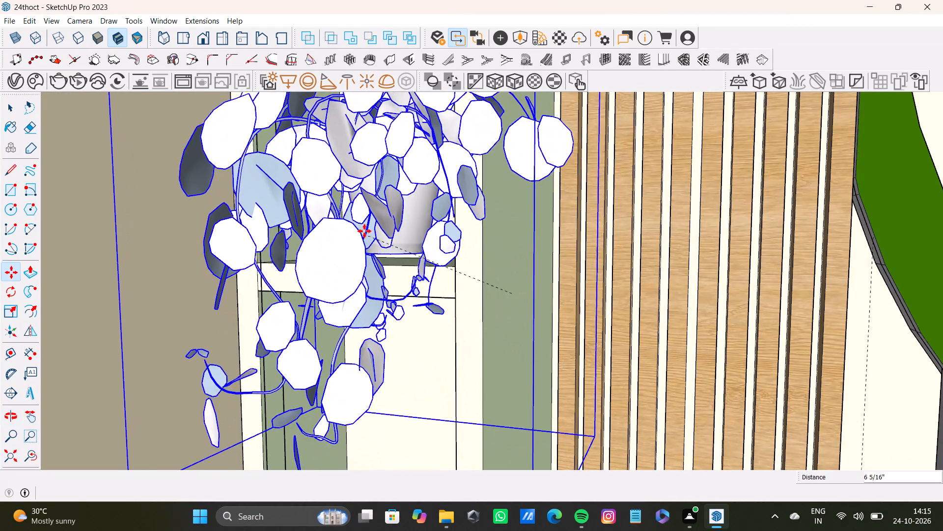
click(345, 242)
scroll(376, 307, down, 3)
middle_drag(376, 309, 492, 316)
scroll(438, 307, down, 3)
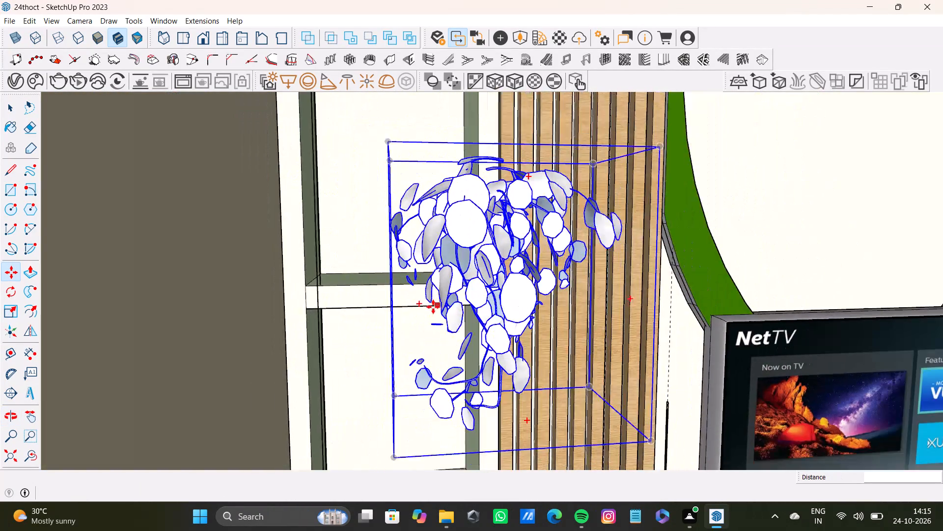
drag(467, 268, 450, 263)
click(386, 269)
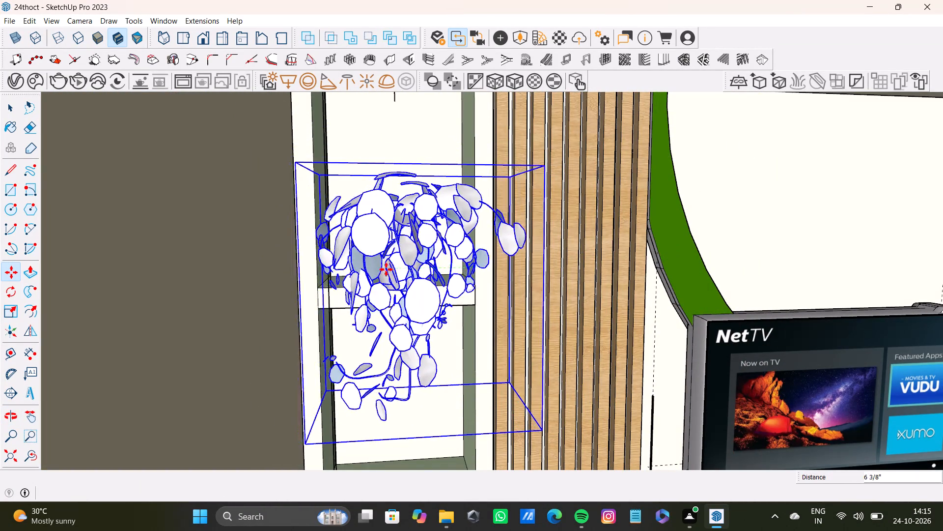
Reselect the trailing plant and move it from the base of its pot further into the top compartment.
scroll(401, 326, down, 4)
middle_drag(486, 372, 328, 331)
key(space)
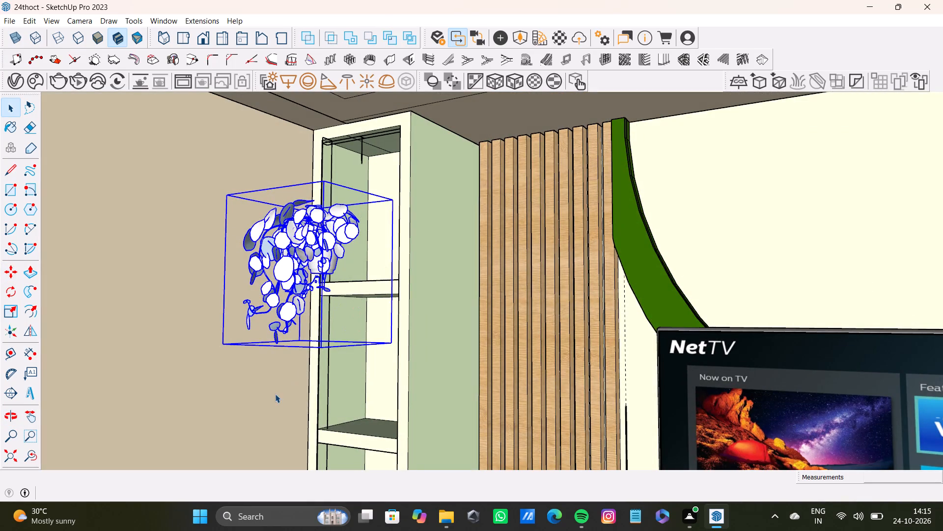
click(275, 394)
click(324, 270)
key(m)
scroll(332, 267, up, 4)
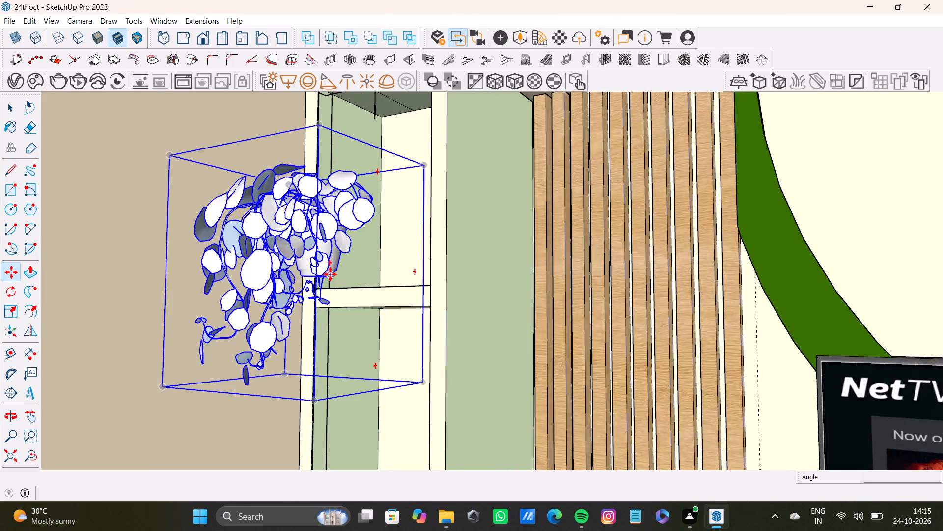
scroll(330, 274, up, 6)
click(330, 275)
click(410, 298)
Move the plant about 3 3/16" more from its pot base so the pot stands within the shelf's depth.
scroll(365, 322, down, 3)
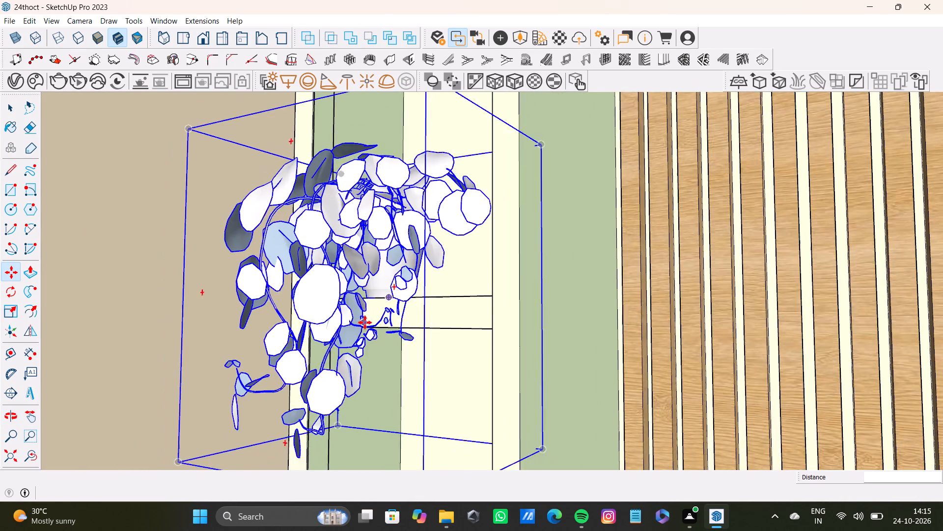
scroll(365, 323, down, 15)
shift+middle_drag(350, 353, 254, 298)
scroll(394, 261, up, 7)
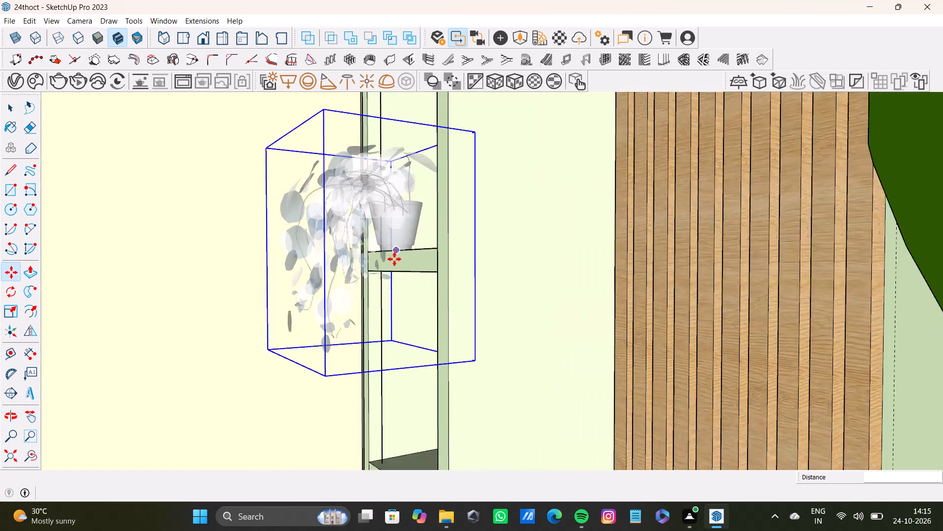
scroll(394, 259, up, 9)
click(397, 243)
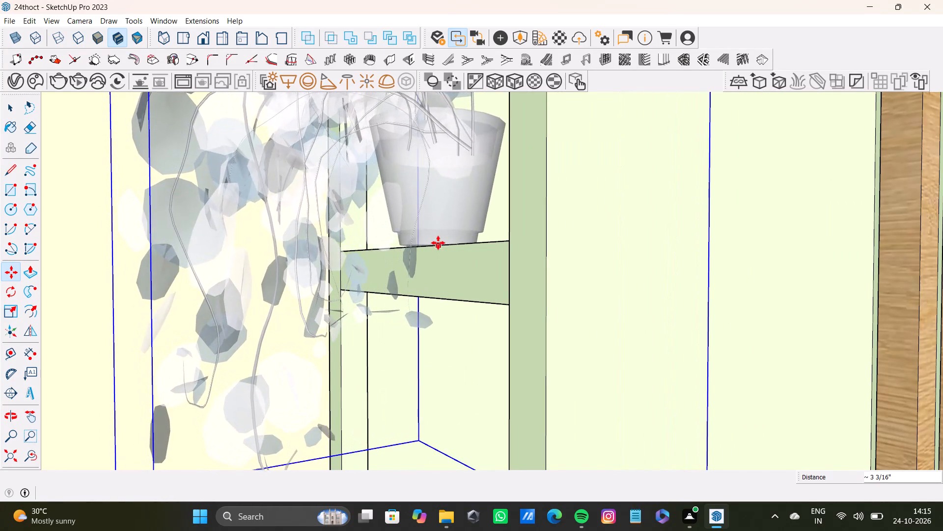
click(438, 243)
scroll(396, 245, down, 9)
click(336, 280)
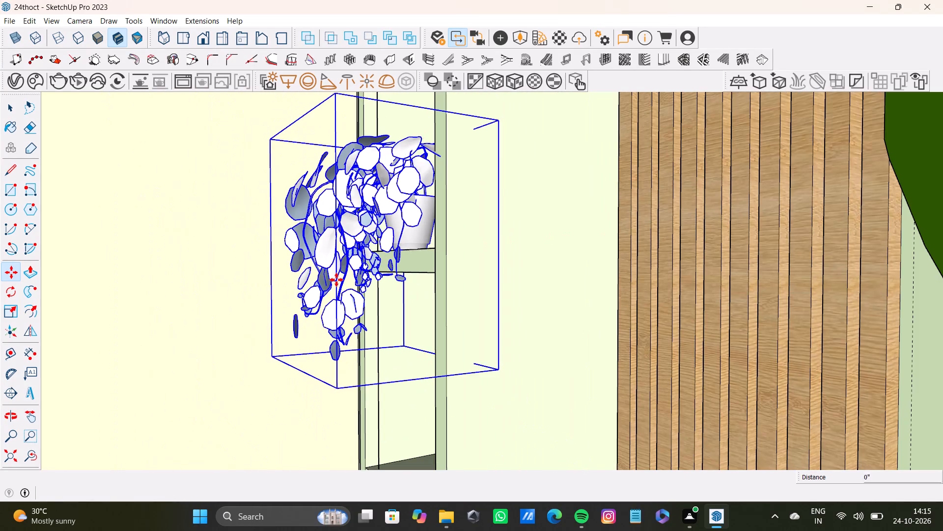
key(space)
Inside the plant component, stretch the lower hanging leaves downward along the blue axis by about 1.5, and close the component.
click(356, 254)
double_click(336, 278)
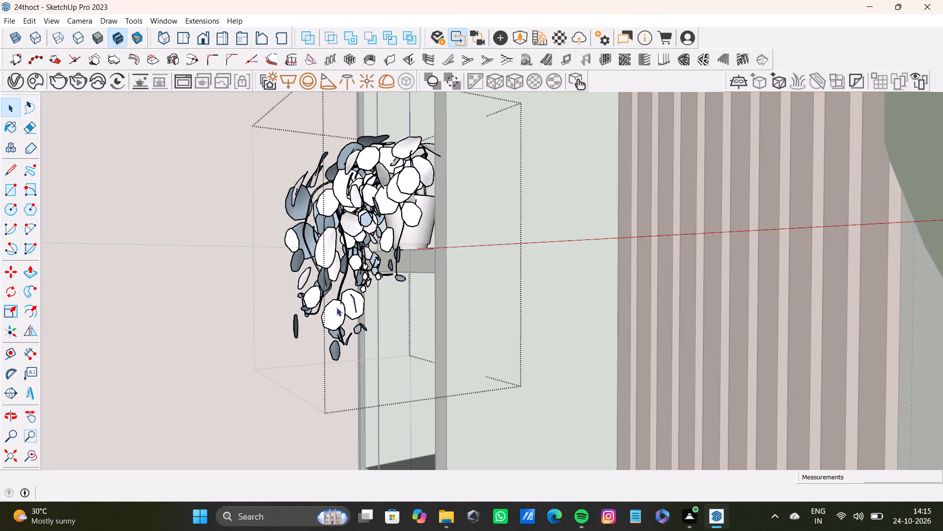
double_click(339, 313)
drag(305, 211, 379, 382)
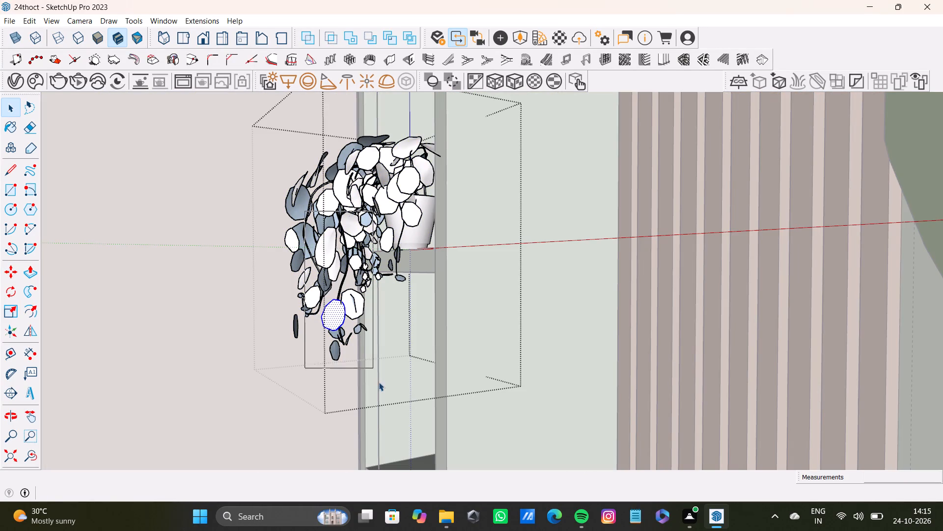
drag(379, 382, 390, 392)
key(s)
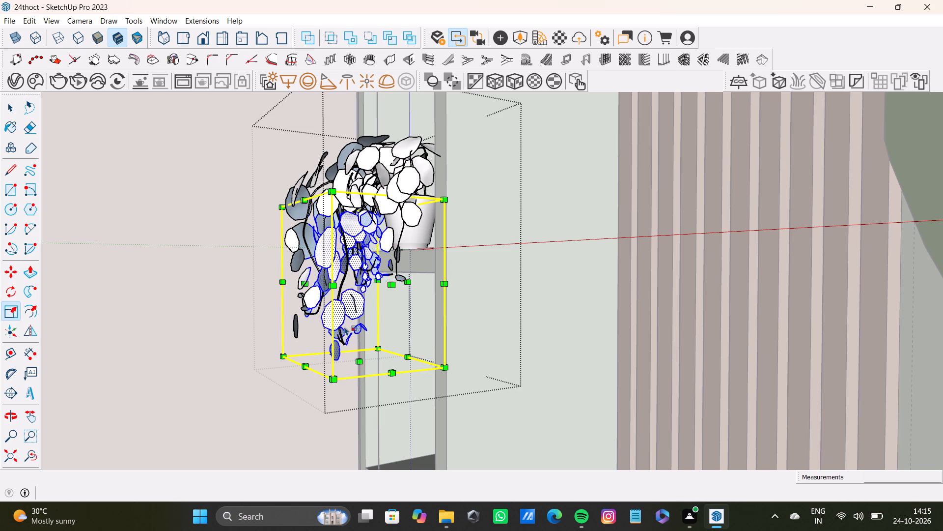
drag(361, 362, 361, 416)
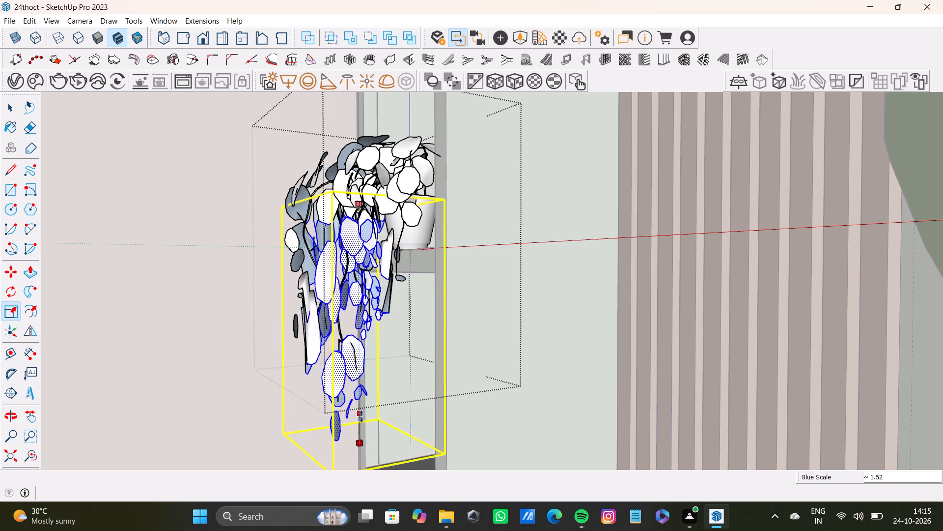
drag(361, 416, 362, 434)
key(space)
scroll(342, 382, down, 5)
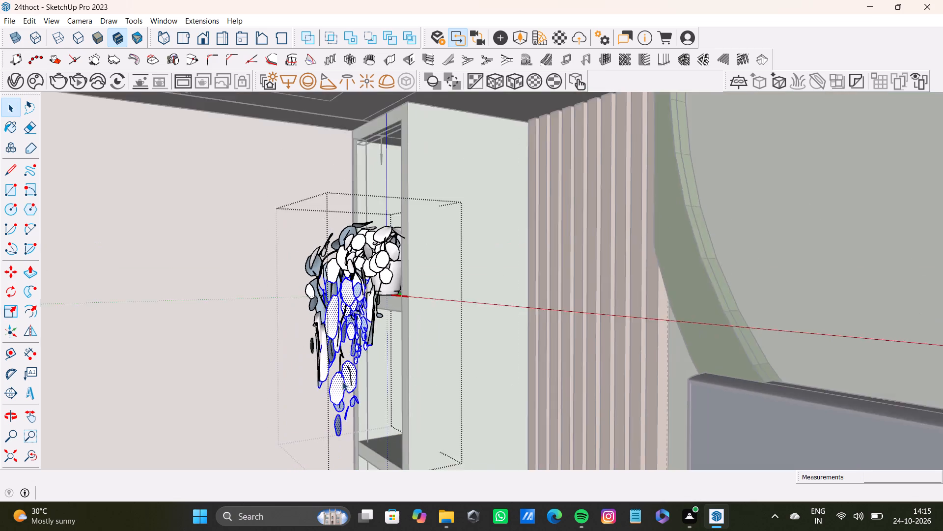
scroll(342, 382, down, 10)
middle_drag(342, 382, 428, 326)
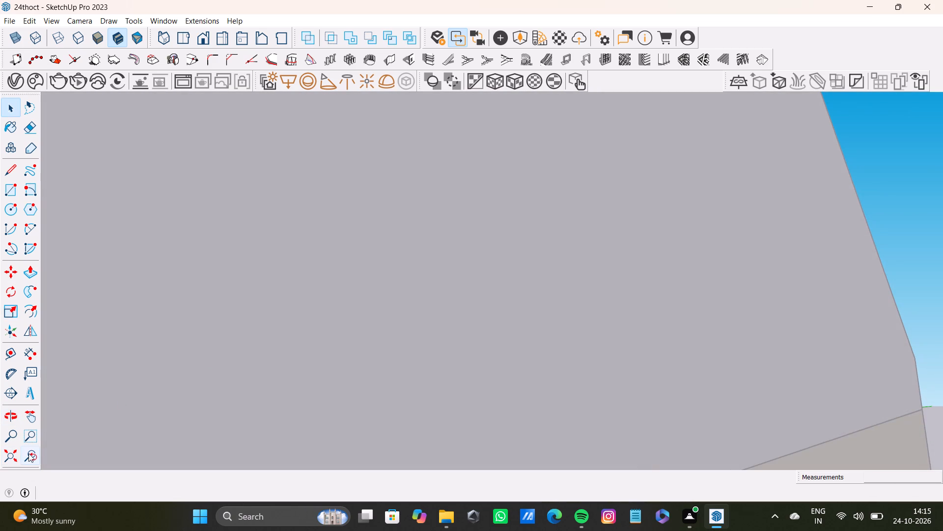
click(28, 453)
click(15, 454)
middle_drag(325, 388, 499, 398)
click(154, 223)
Undo the recent stretch of the hanging leaves inside the trailing plant component.
scroll(359, 194, up, 6)
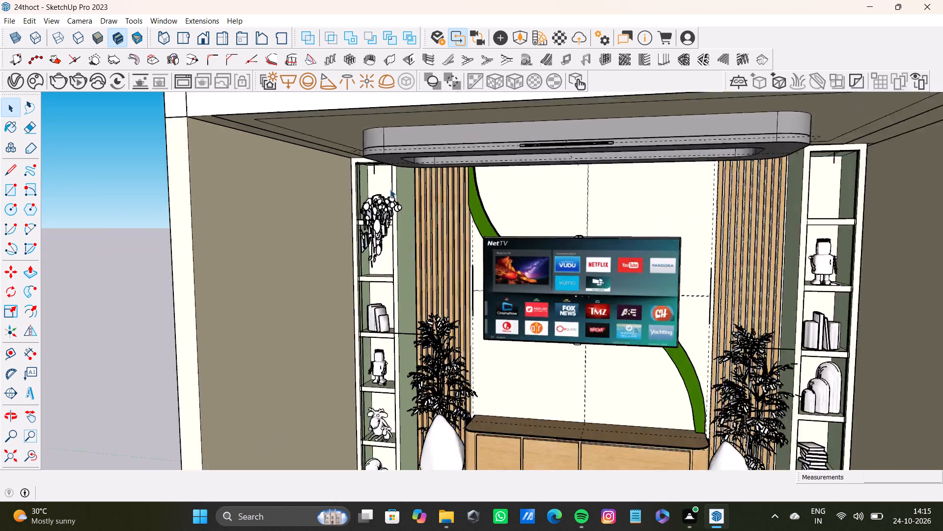
scroll(390, 189, up, 9)
key(ctrl+z)
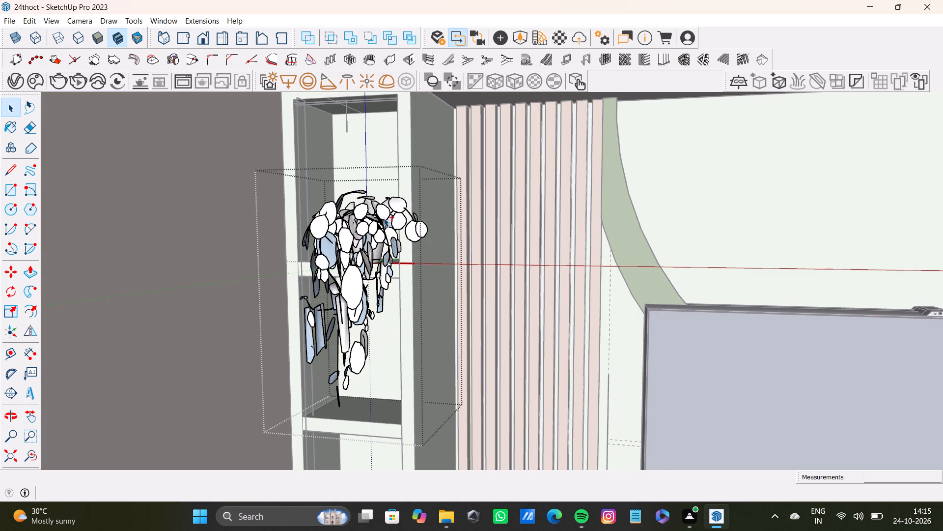
key(ctrl+z)
key(ctrl+z)
Scale the whole trailing plant downward along the blue axis so its leaves hang to the shelf below, and deselect it.
click(378, 227)
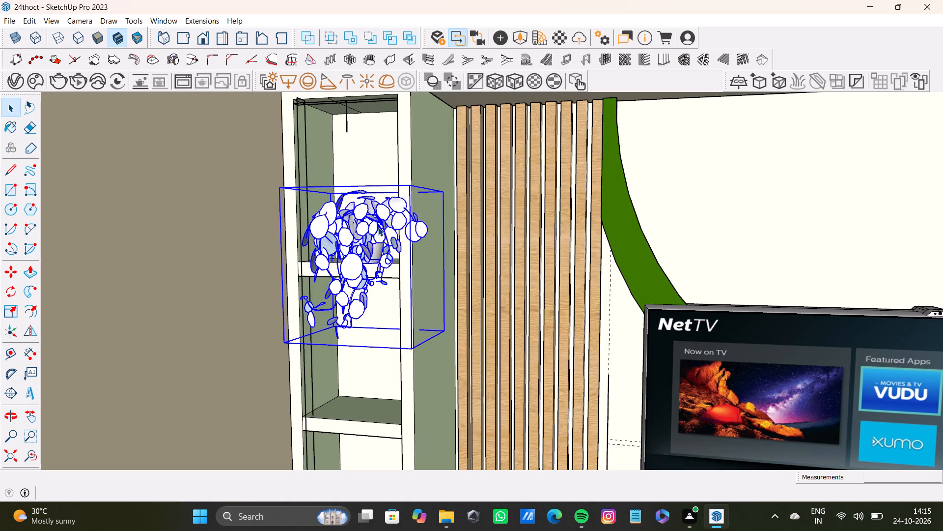
key(s)
drag(367, 339, 369, 377)
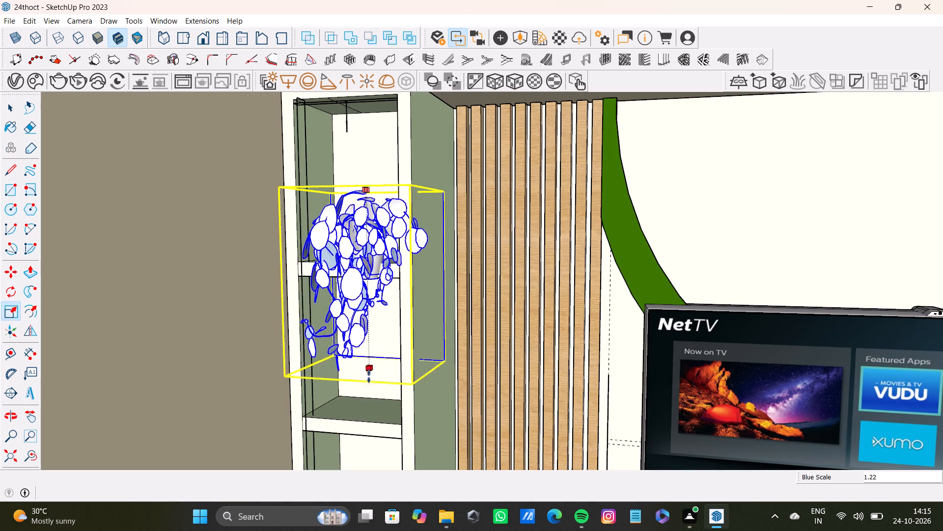
drag(369, 377, 365, 415)
scroll(325, 318, down, 9)
middle_drag(326, 327, 368, 294)
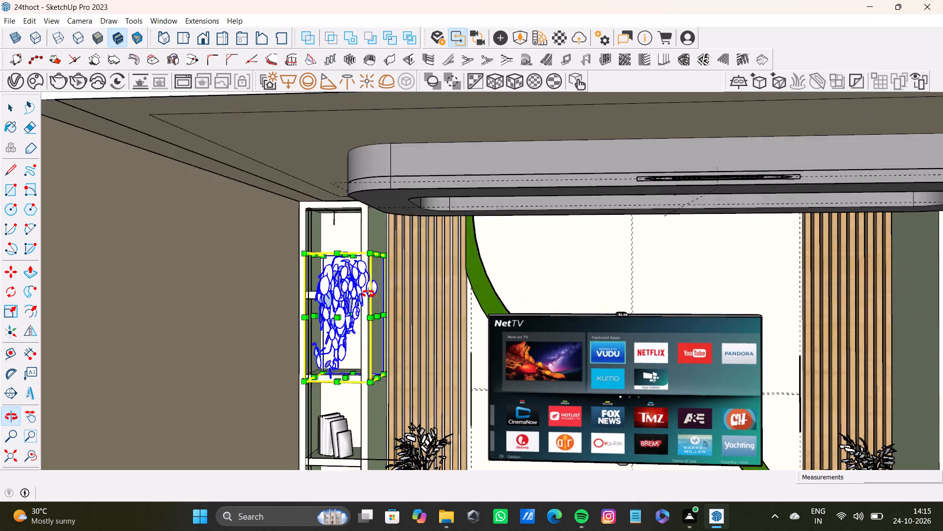
middle_drag(368, 294, 384, 282)
scroll(371, 289, down, 8)
shift+middle_drag(370, 289, 307, 255)
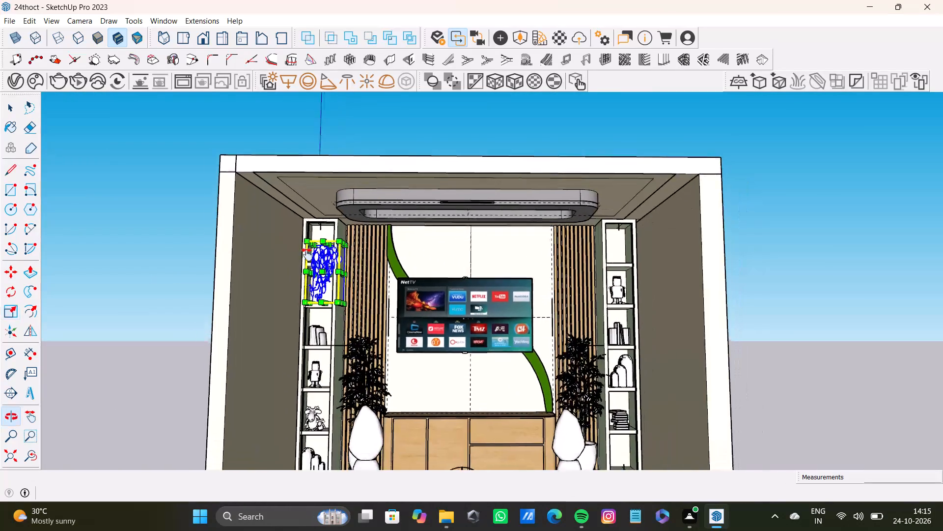
shift+middle_drag(307, 255, 298, 254)
scroll(468, 332, down, 3)
shift+middle_drag(460, 335, 446, 305)
key(space)
click(655, 206)
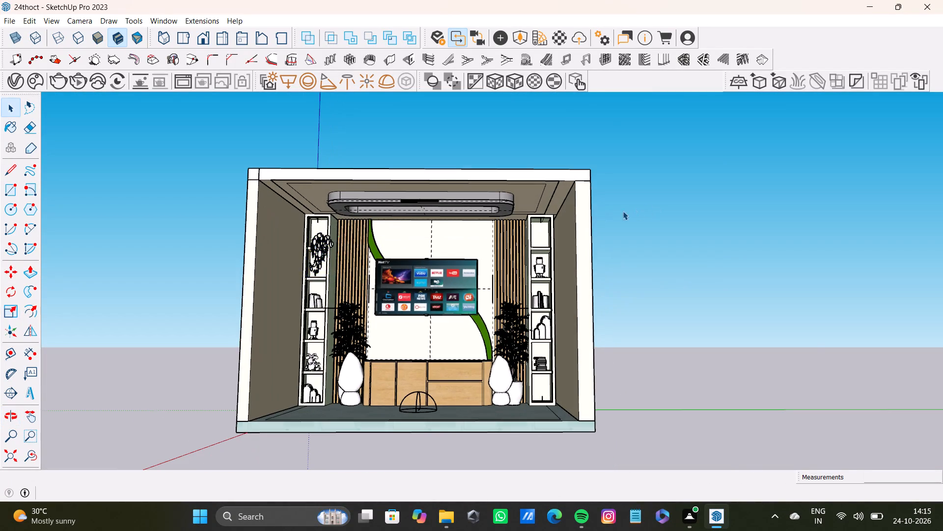
Examine the whole feature wall and both decorated shelf units from near and far.
scroll(342, 246, up, 8)
shift+middle_drag(366, 307, 345, 245)
scroll(343, 247, down, 4)
shift+middle_drag(356, 269, 340, 307)
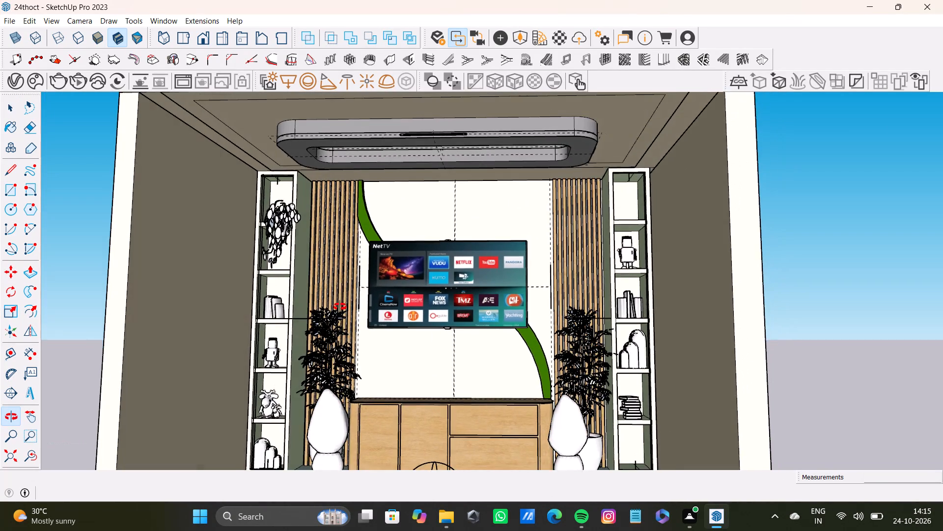
shift+middle_drag(340, 307, 307, 309)
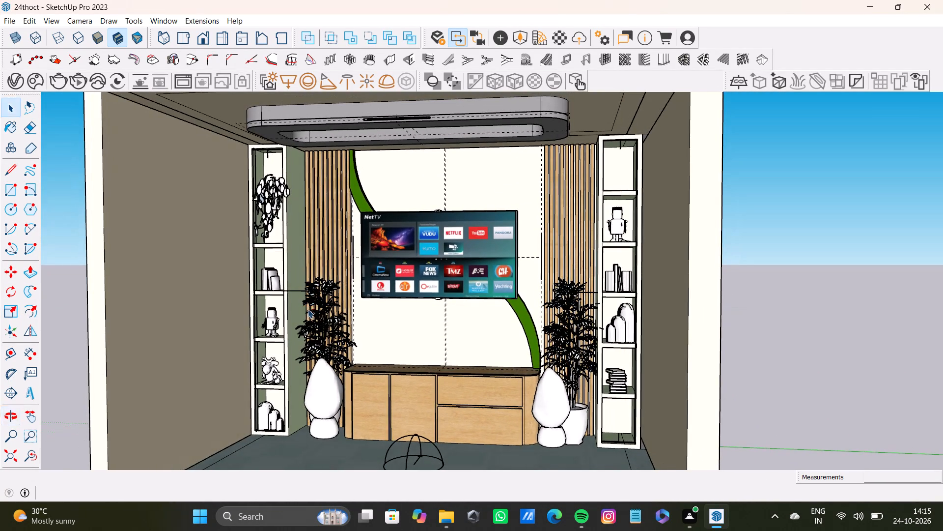
scroll(347, 309, up, 1)
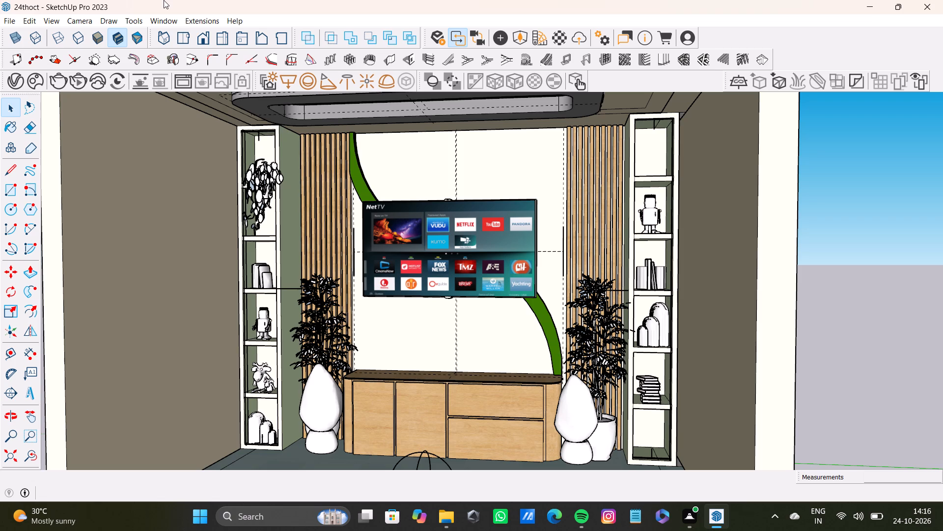
scroll(328, 257, up, 6)
scroll(333, 259, down, 4)
scroll(334, 260, down, 17)
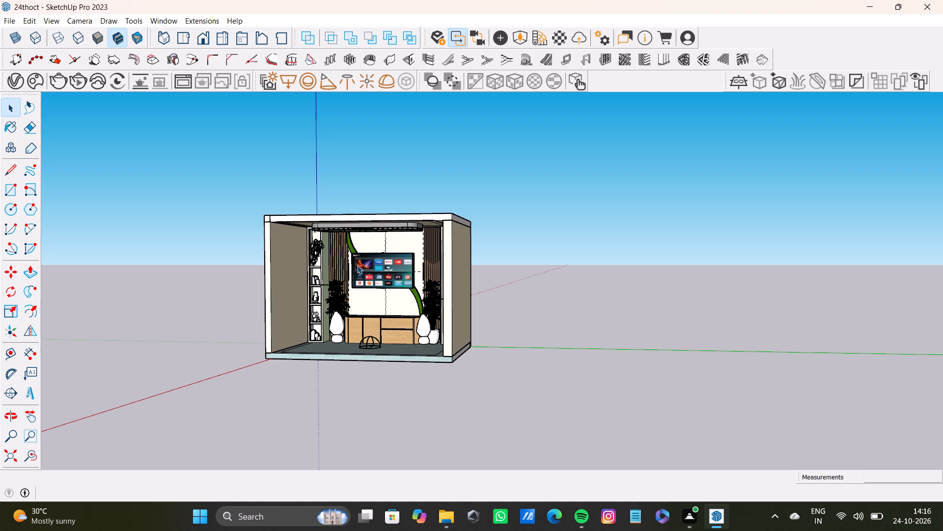
scroll(370, 317, up, 18)
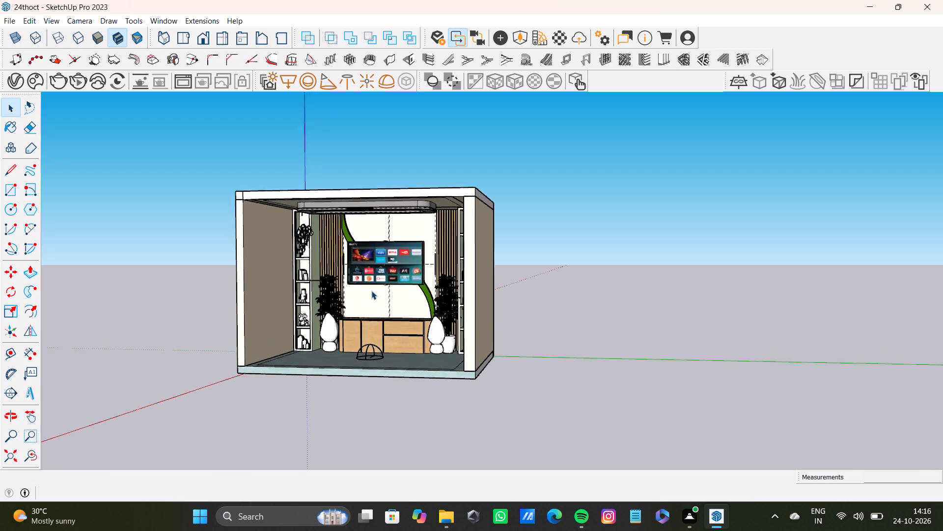
scroll(371, 291, up, 6)
scroll(376, 284, down, 8)
Frame the room with the full feature wall and ceiling light in view, and start an interactive V-Ray render.
shift+middle_drag(377, 284, 419, 309)
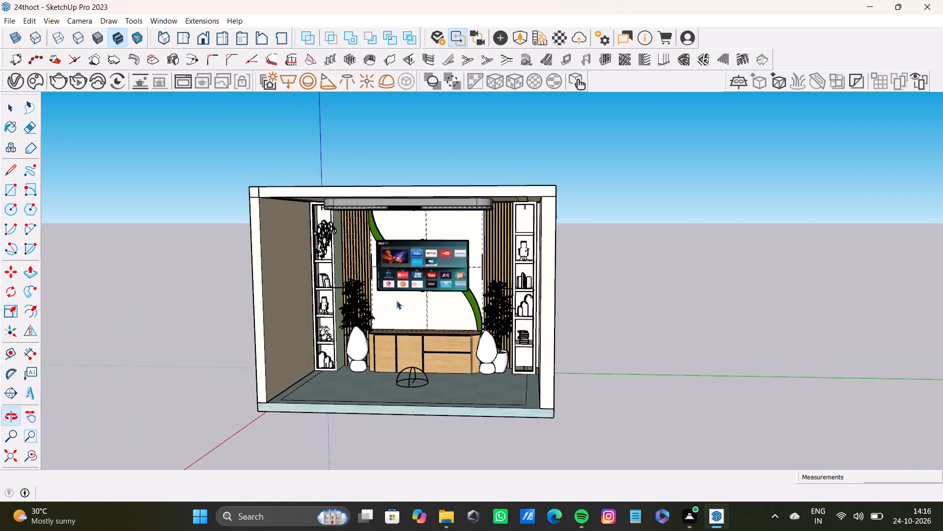
scroll(396, 300, up, 6)
middle_drag(399, 299, 386, 282)
scroll(386, 282, down, 1)
shift+middle_drag(386, 288, 386, 308)
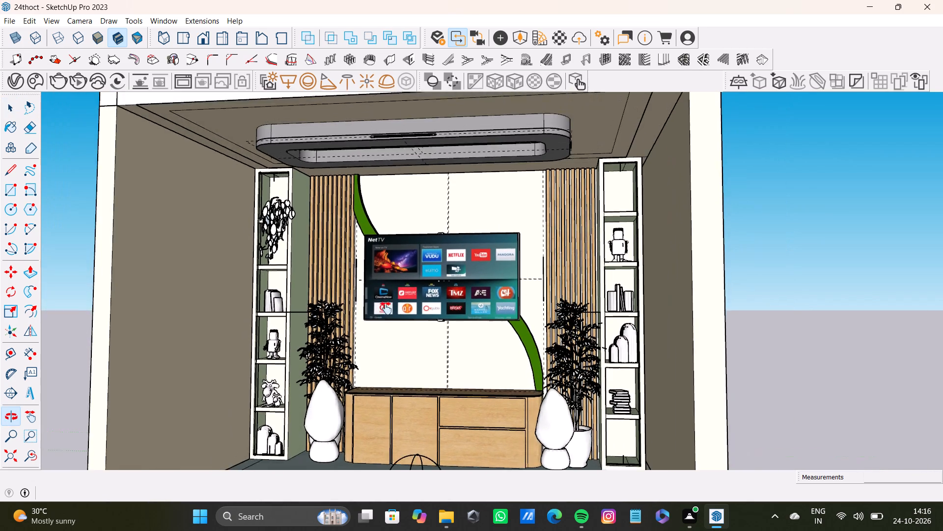
shift+middle_drag(386, 308, 384, 266)
scroll(380, 265, down, 1)
shift+middle_drag(380, 265, 379, 291)
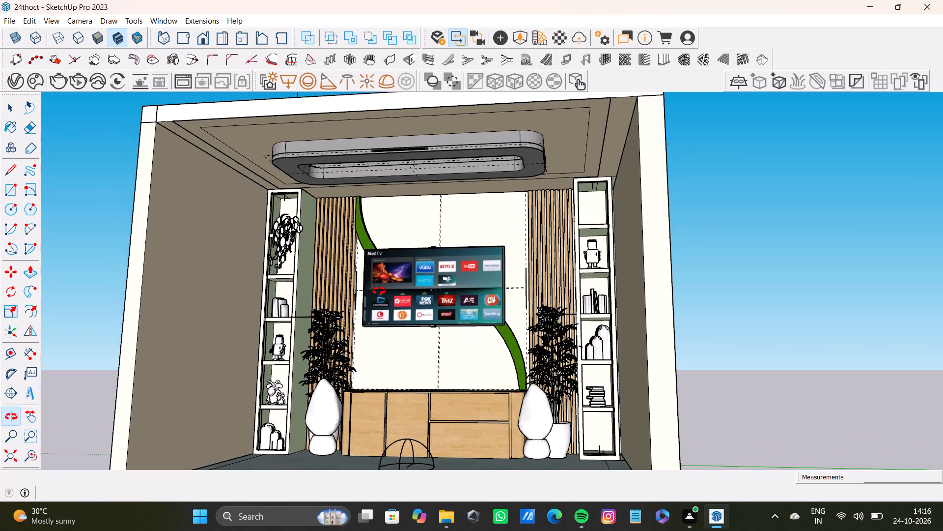
shift+middle_drag(379, 291, 381, 288)
click(84, 81)
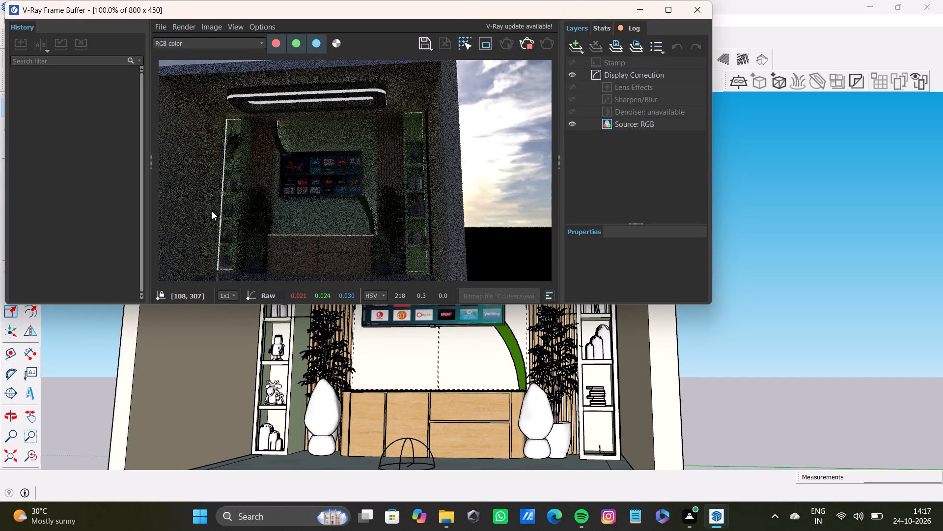
drag(234, 8, 333, 144)
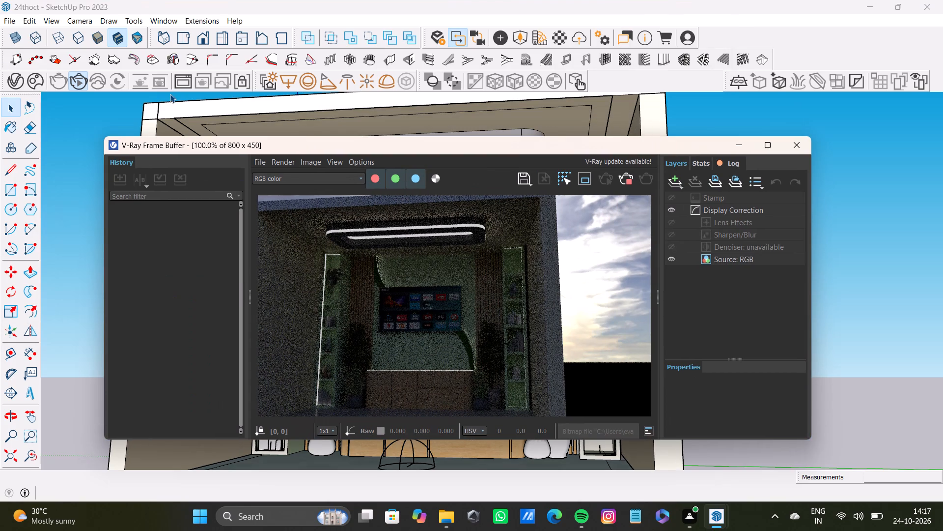
Set the SunLight intensity to 4 in the V-Ray assets.
click(17, 82)
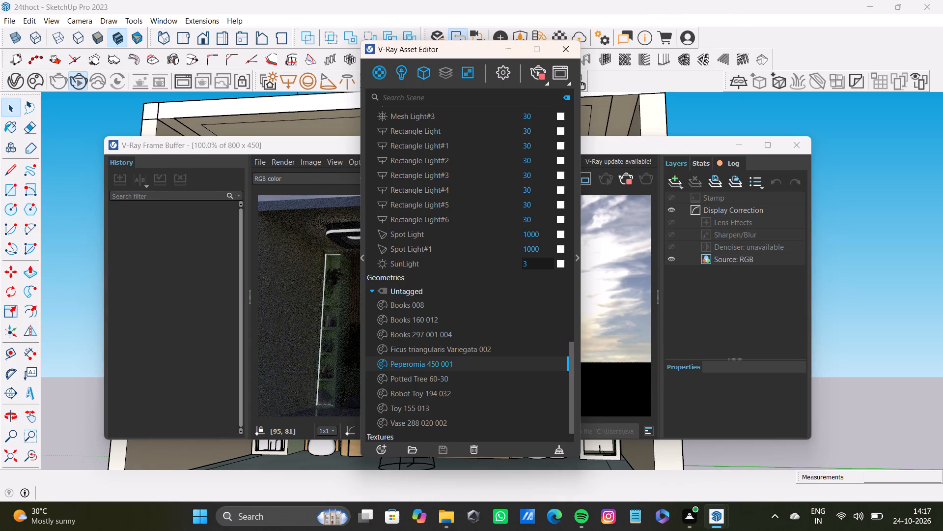
drag(532, 263, 512, 265)
key(BackSpace)
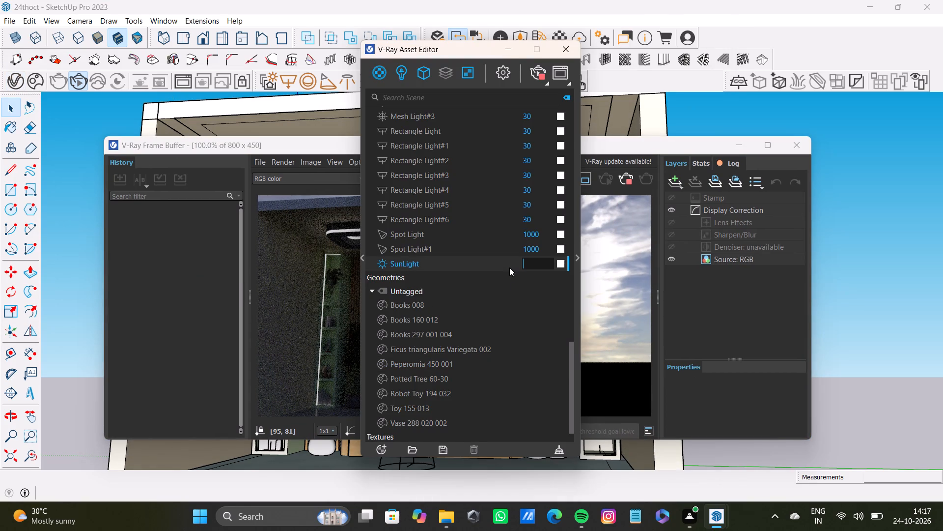
key(4)
key(Return)
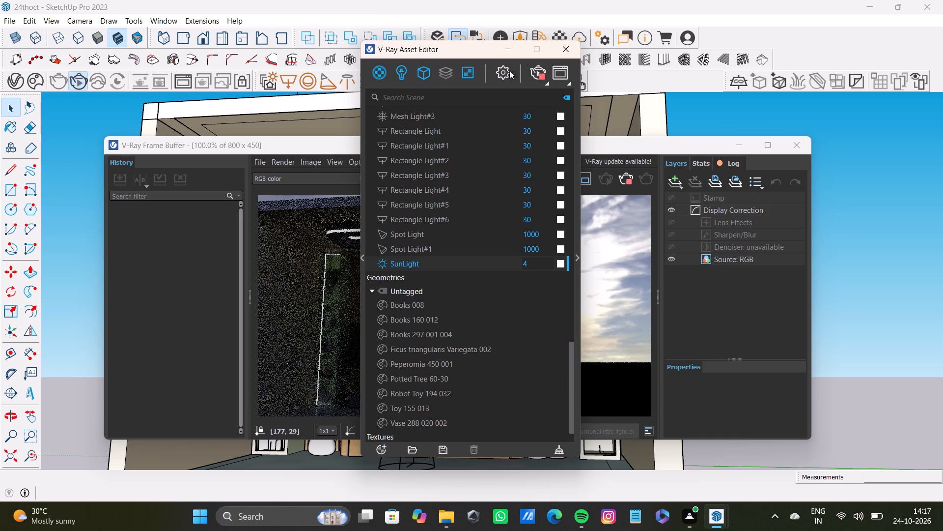
click(561, 44)
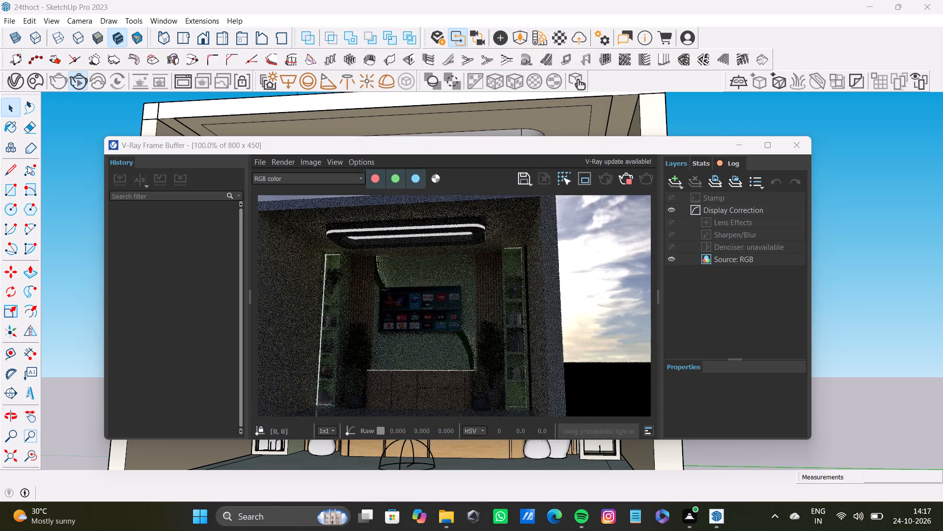
Adjust the shadow time of day to 09:33 so sunlight enters the rendered room.
click(9, 123)
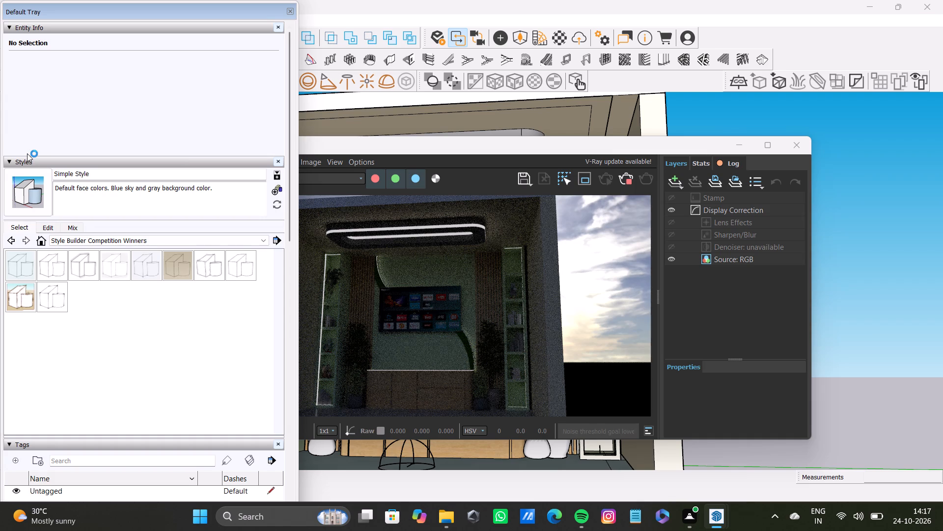
drag(289, 166, 281, 318)
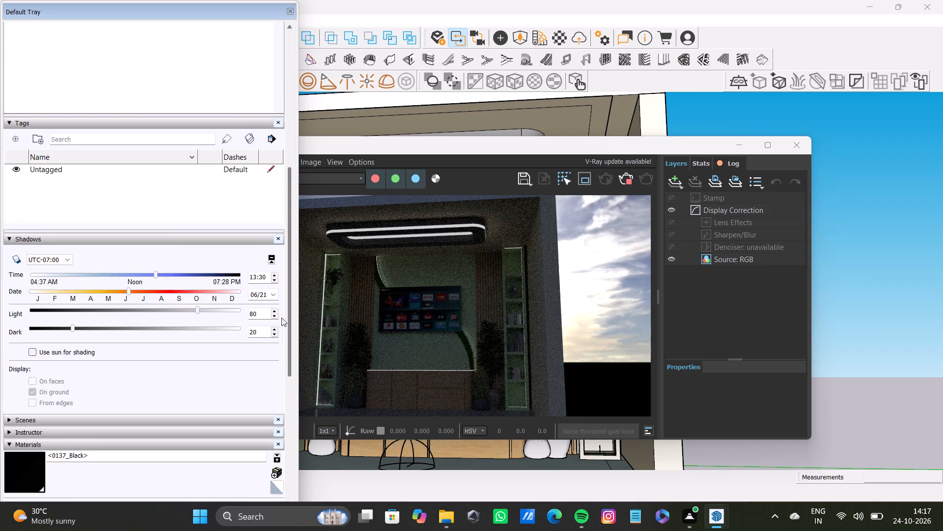
drag(281, 318, 281, 318)
drag(155, 235, 107, 231)
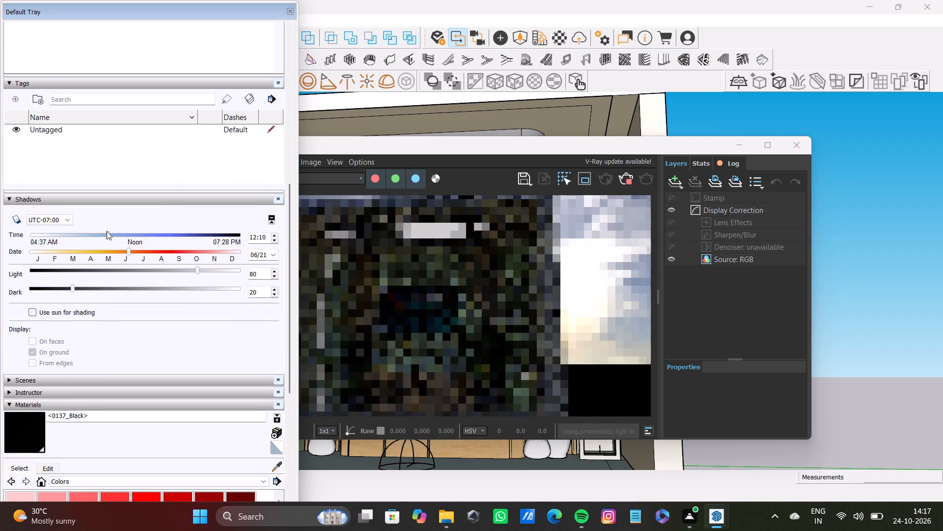
drag(107, 231, 102, 231)
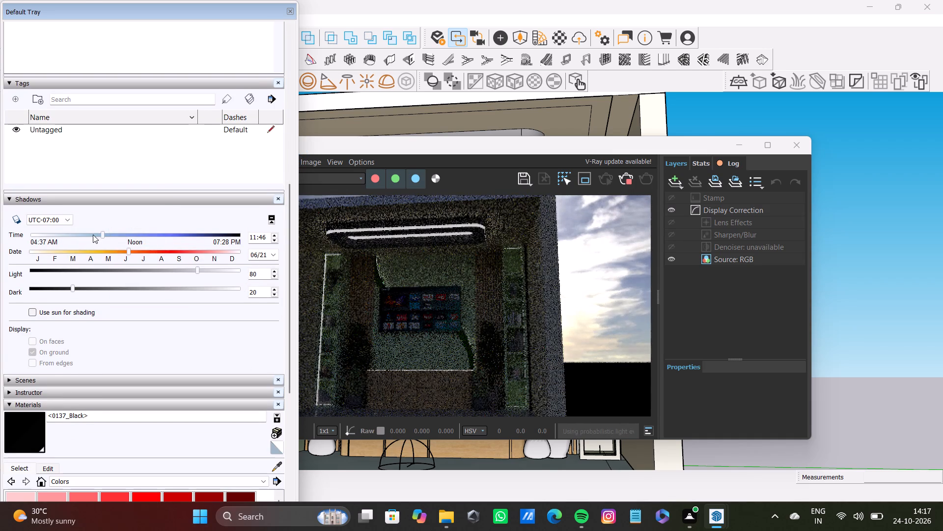
drag(101, 234, 73, 230)
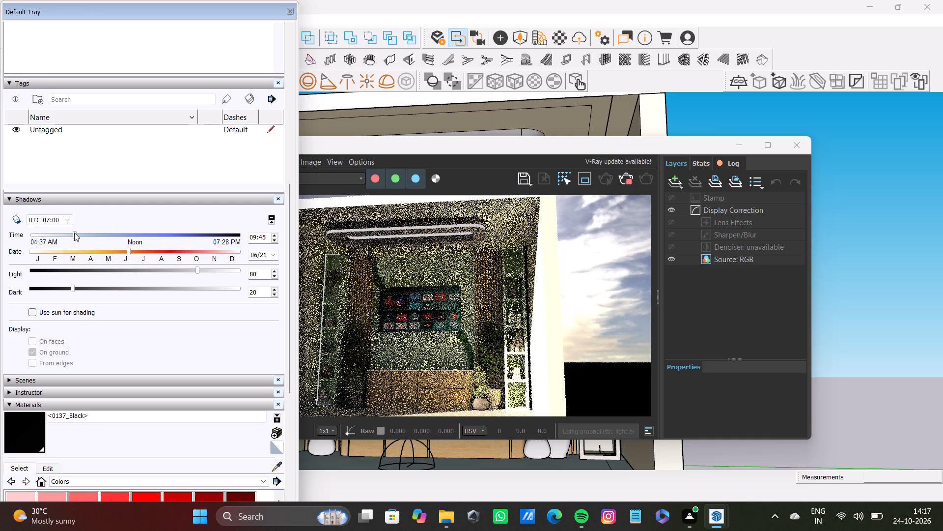
drag(73, 233, 61, 236)
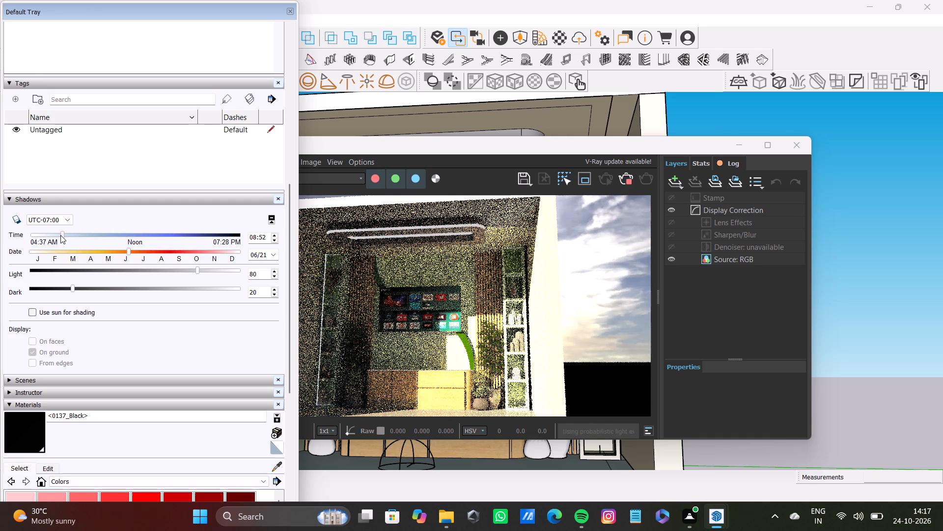
drag(62, 237, 71, 236)
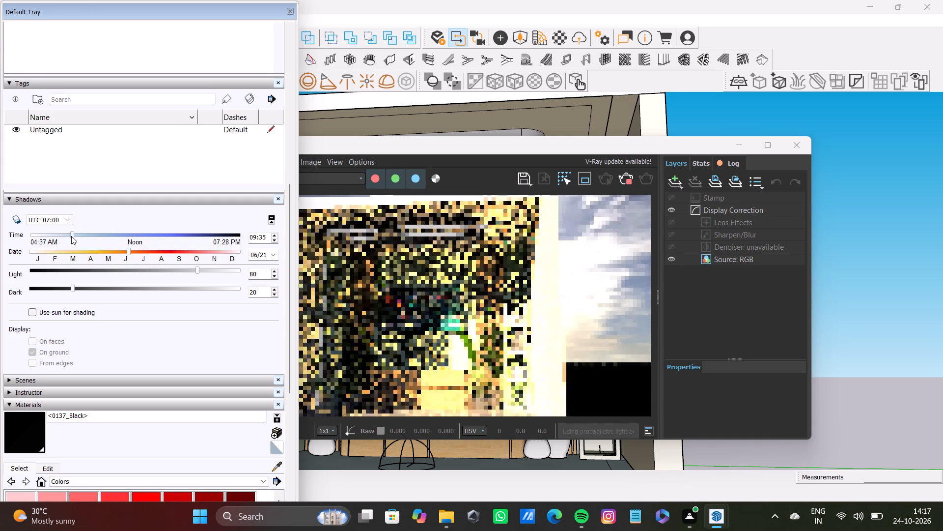
Set the shadow date to 04/29.
drag(128, 254, 127, 253)
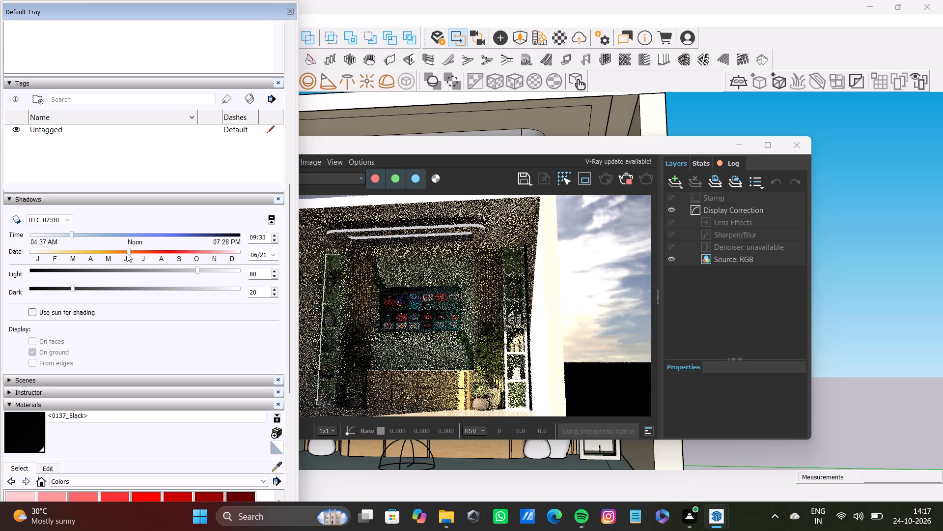
drag(127, 253, 106, 251)
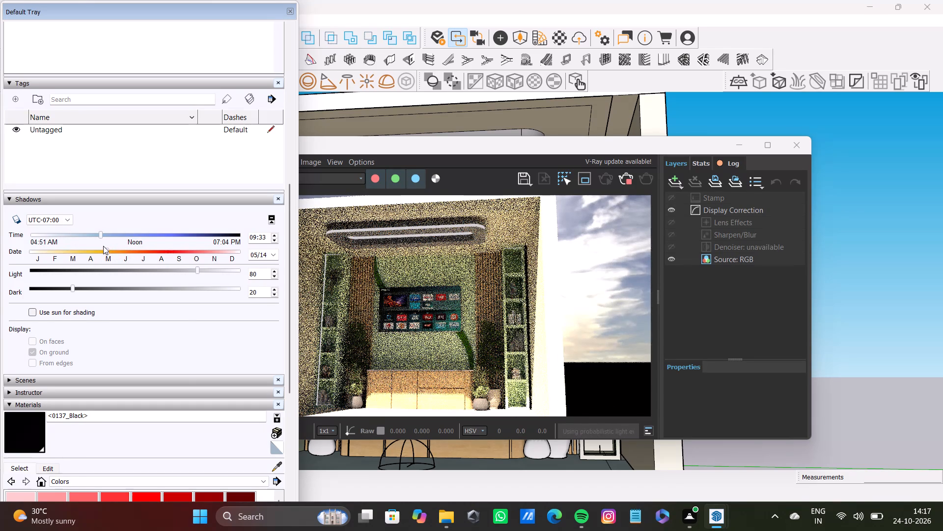
drag(107, 256, 94, 256)
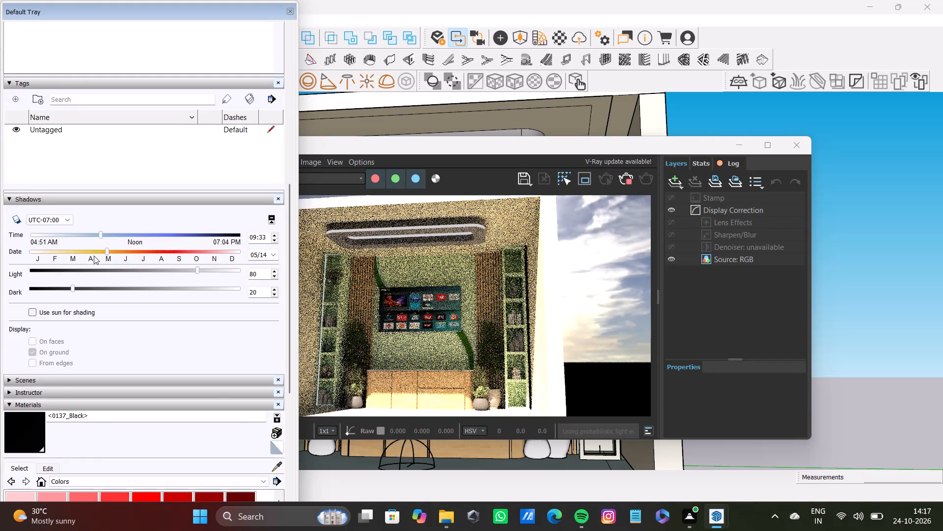
drag(94, 256, 93, 256)
drag(106, 253, 97, 253)
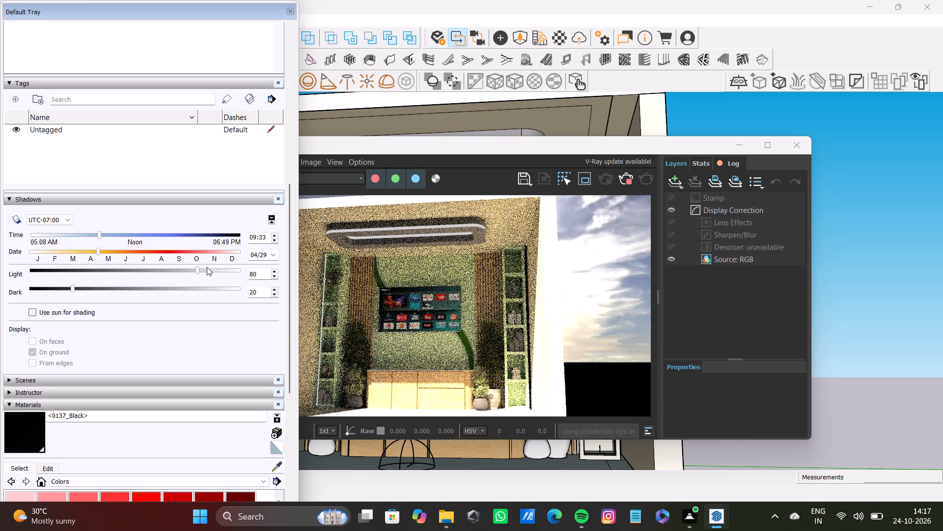
Raise the shadow settings to Light 85 and Dark 55.
drag(196, 271, 206, 273)
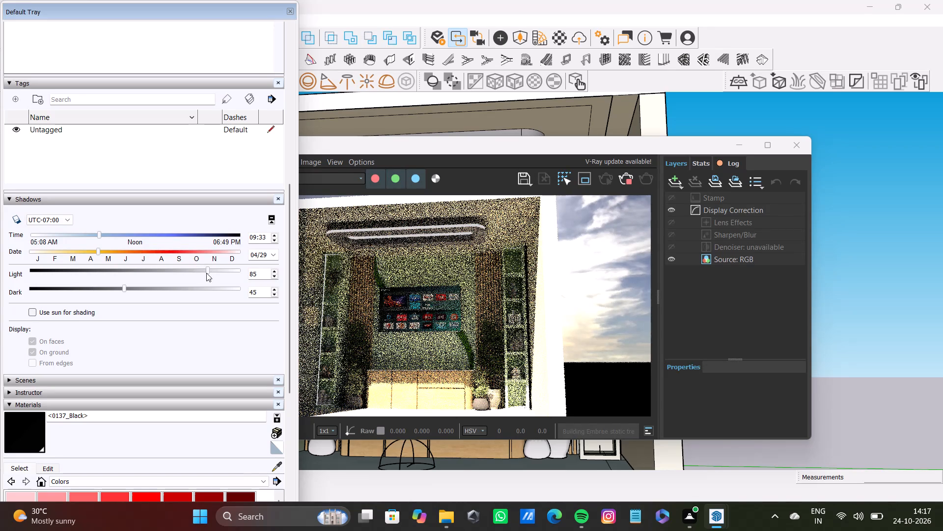
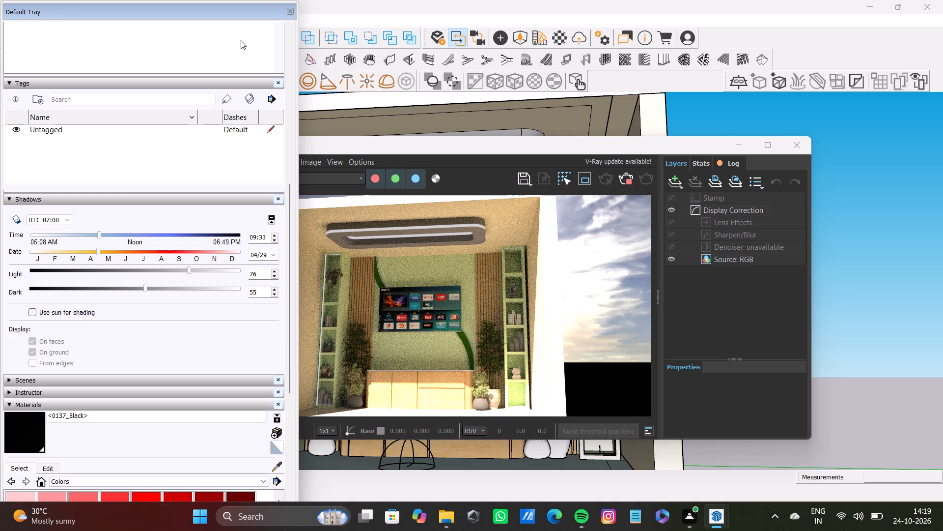
Inspect the TV wall render up close in the V-Ray frame buffer and close the buffer.
click(292, 12)
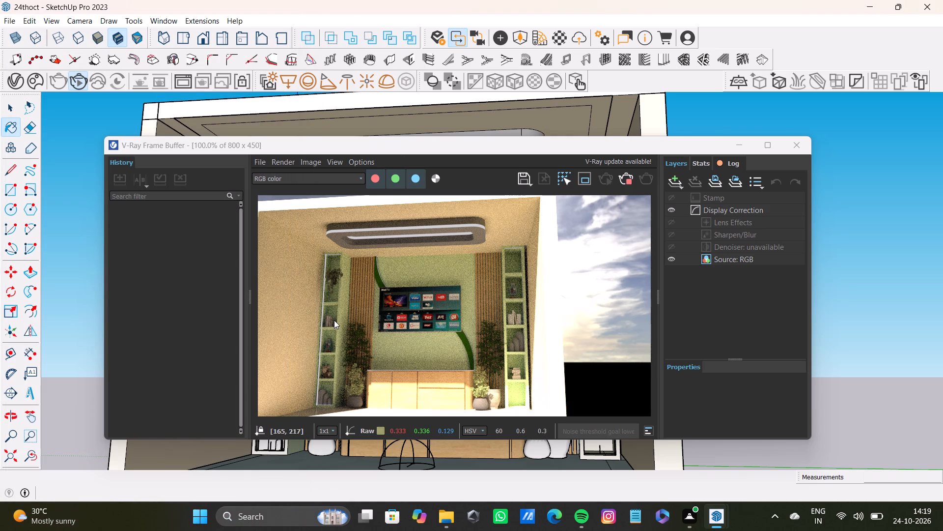
scroll(370, 337, up, 1)
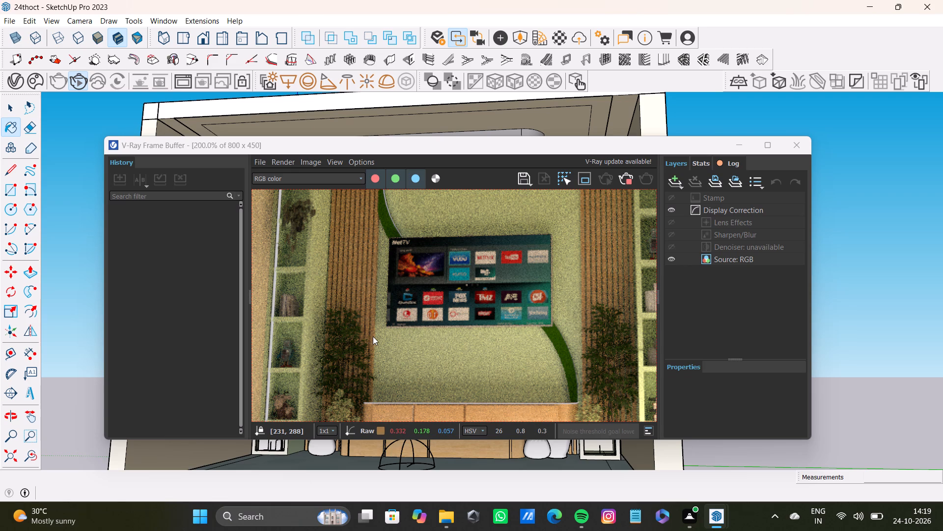
scroll(373, 336, down, 1)
scroll(488, 119, up, 1)
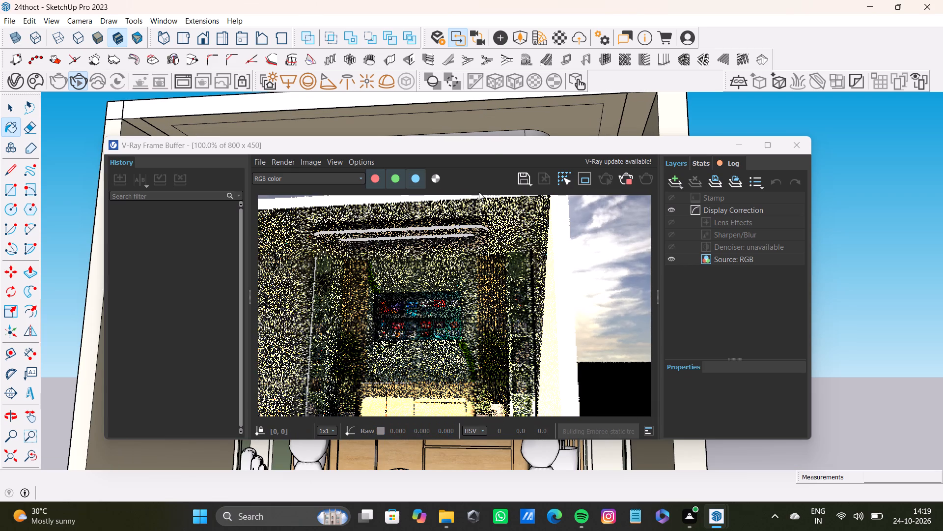
click(795, 144)
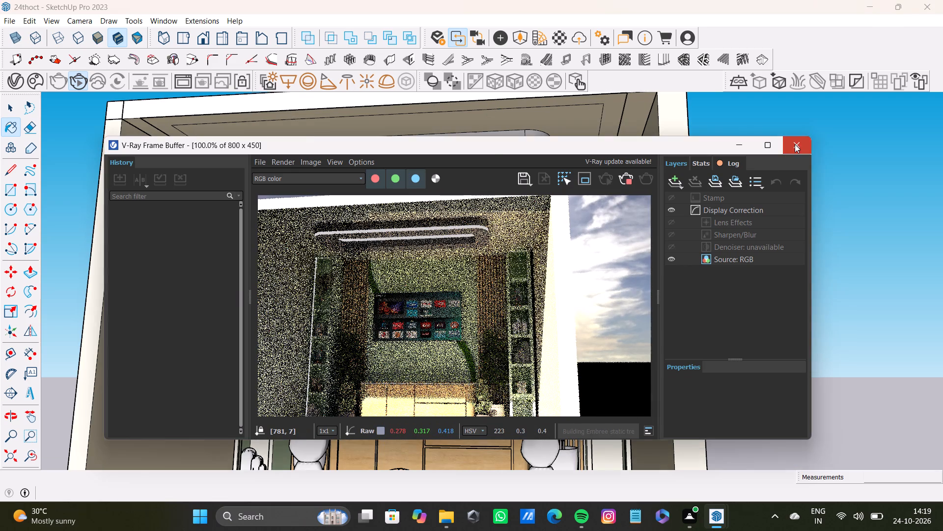
Restart the V-Ray interactive render from a slightly angled close view framing the TV wall, both shelf units and the ceiling light.
scroll(445, 234, down, 7)
shift+middle_drag(465, 271, 518, 272)
scroll(479, 300, up, 7)
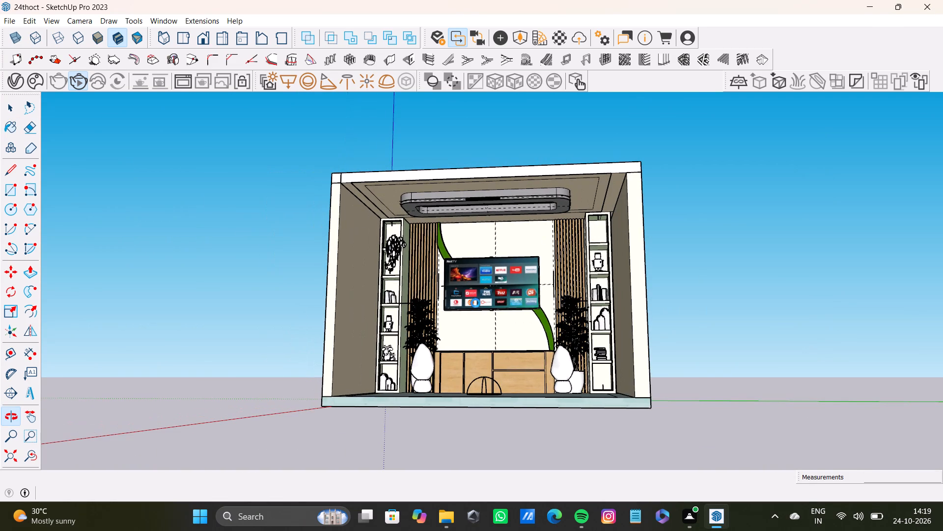
click(298, 12)
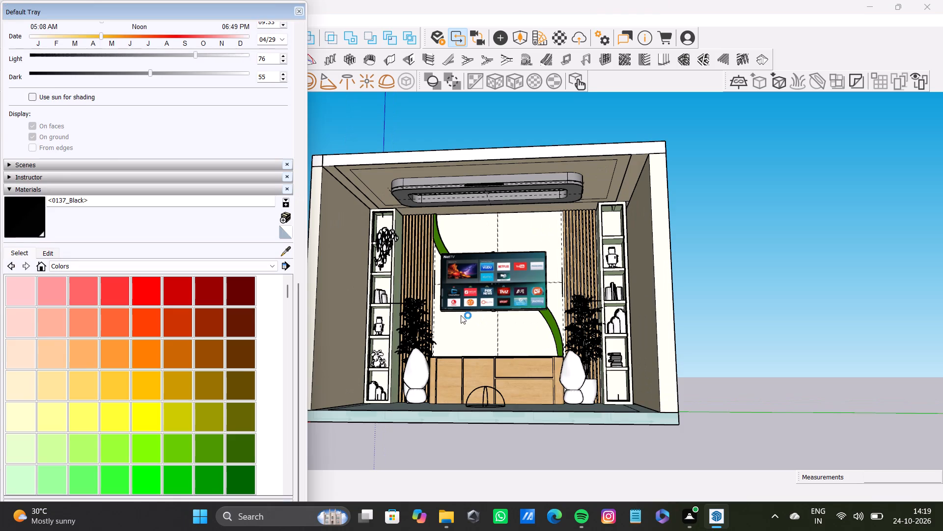
scroll(455, 330, up, 6)
middle_drag(465, 333, 390, 346)
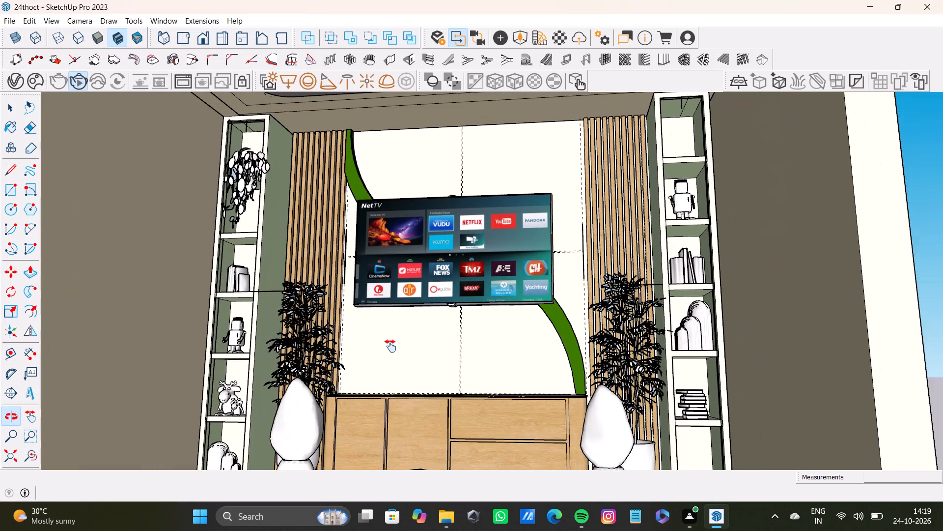
middle_drag(390, 346, 429, 351)
scroll(426, 345, down, 3)
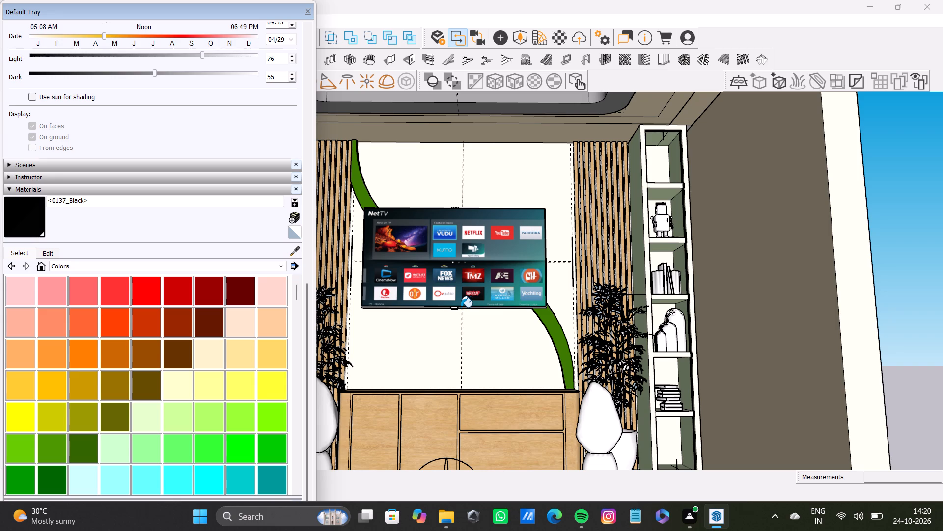
click(308, 11)
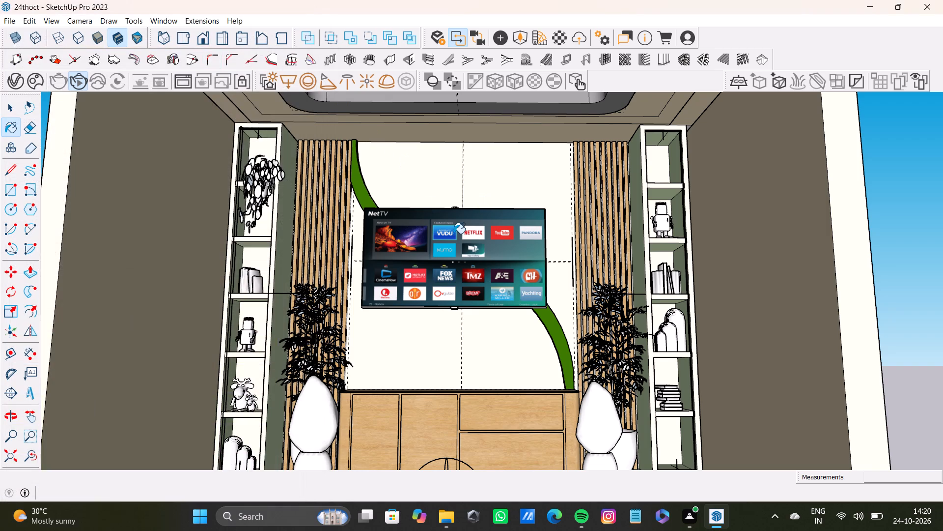
key(space)
scroll(453, 234, down, 20)
scroll(453, 234, down, 3)
scroll(446, 256, up, 2)
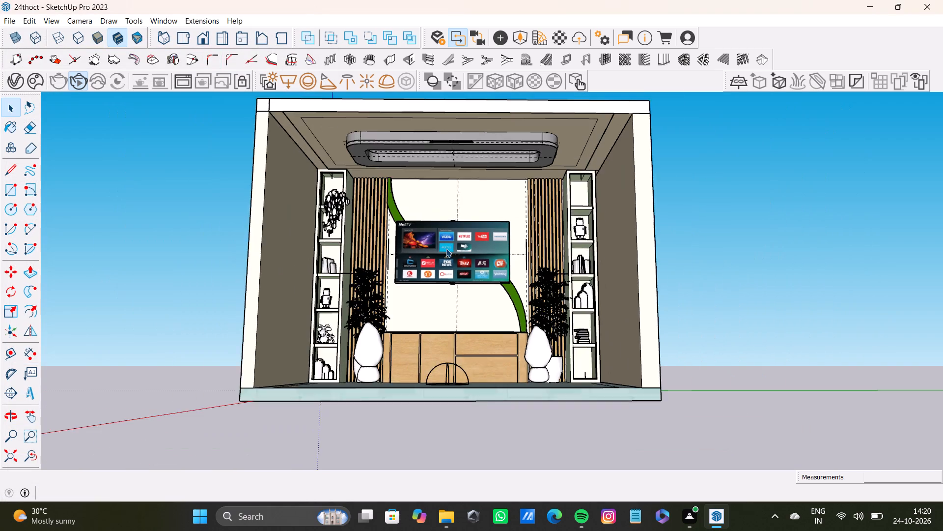
scroll(446, 248, up, 3)
scroll(446, 256, down, 4)
middle_drag(446, 256, 408, 251)
scroll(414, 253, up, 3)
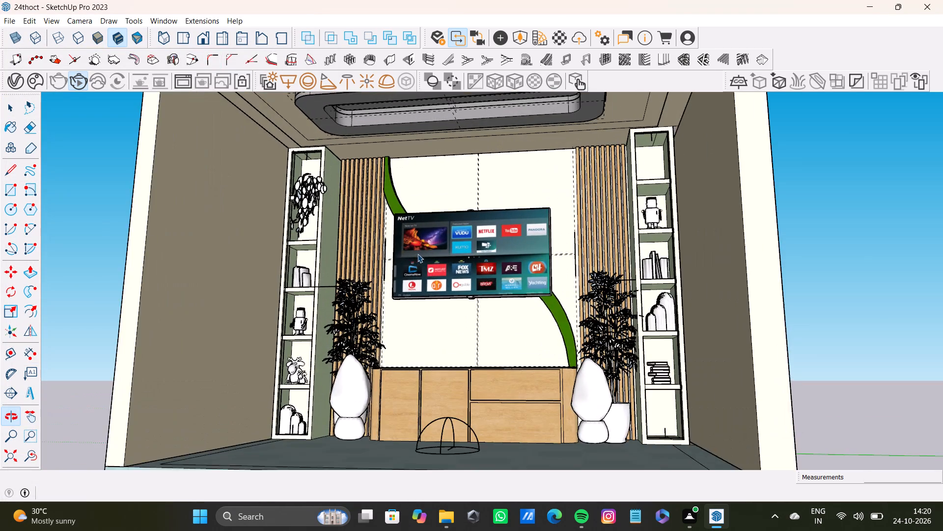
shift+middle_drag(419, 254, 397, 273)
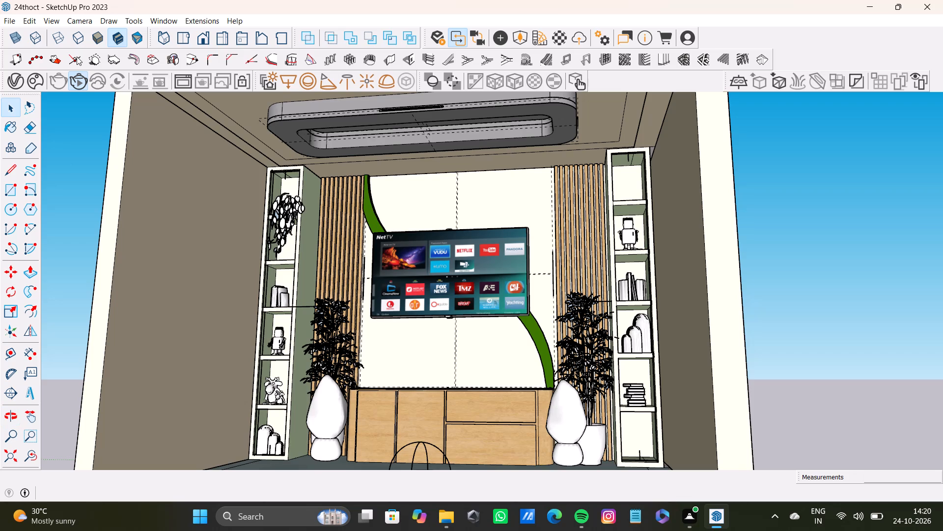
click(80, 85)
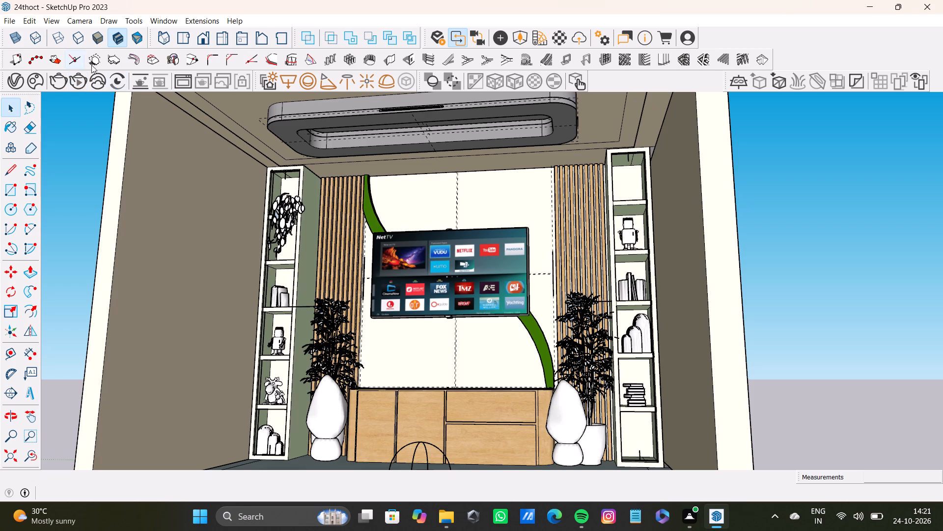
click(74, 80)
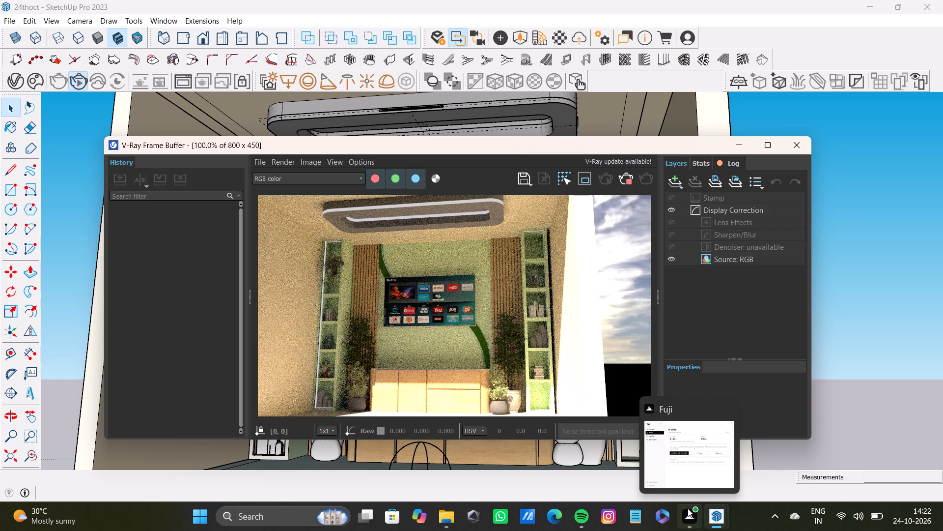
Save the rendered image as a PNG named "24thoct vray3" in the pdfs folder and close the frame buffer.
click(524, 181)
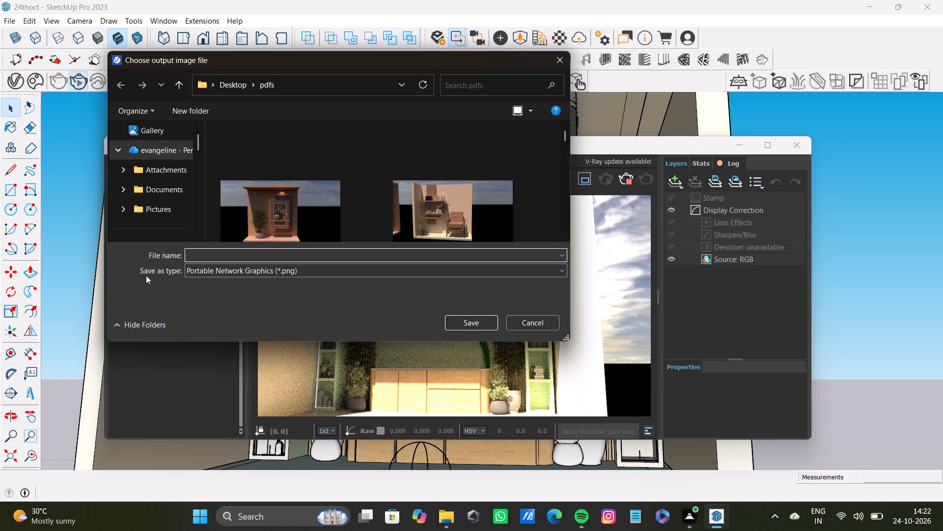
text(pd)
key(BackSpace)
key(BackSpace)
key(BackSpace)
text(21)
key(BackSpace)
key(4)
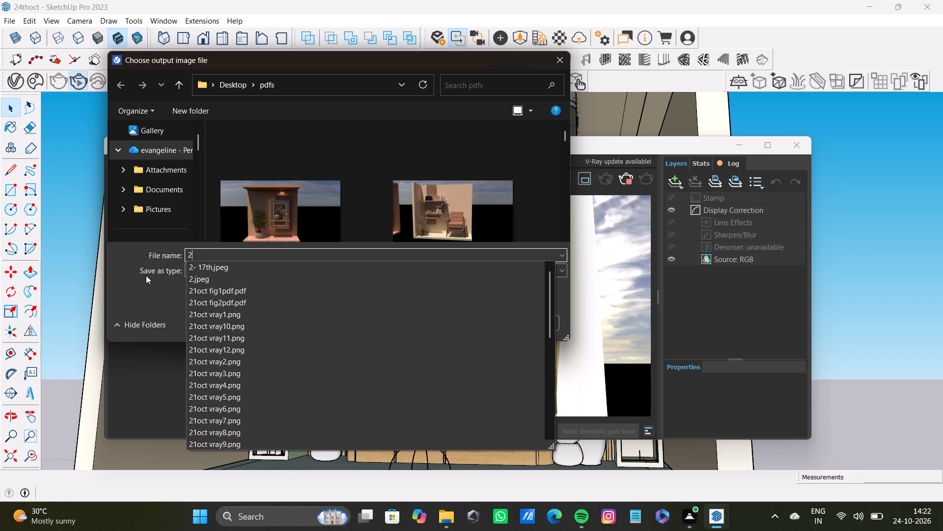
text(thoct)
key(space)
key(v)
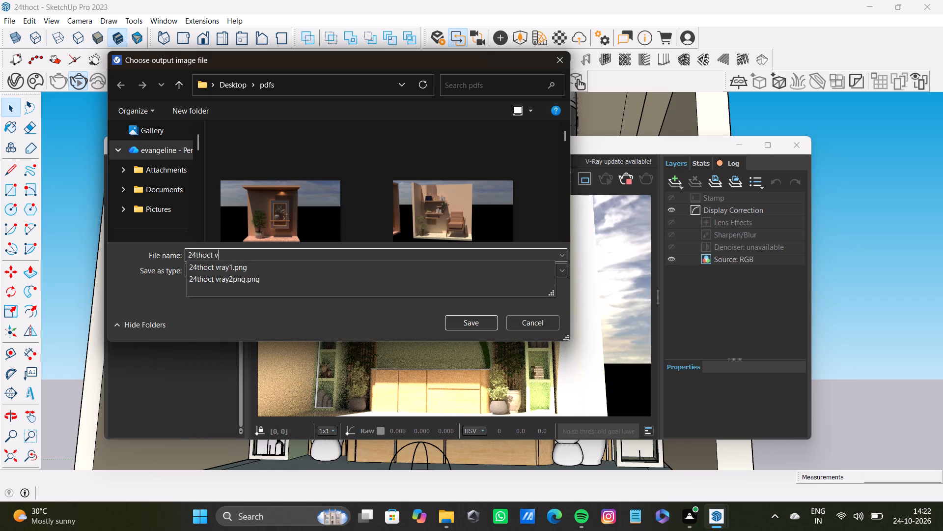
key(r)
text(ay3)
key(Return)
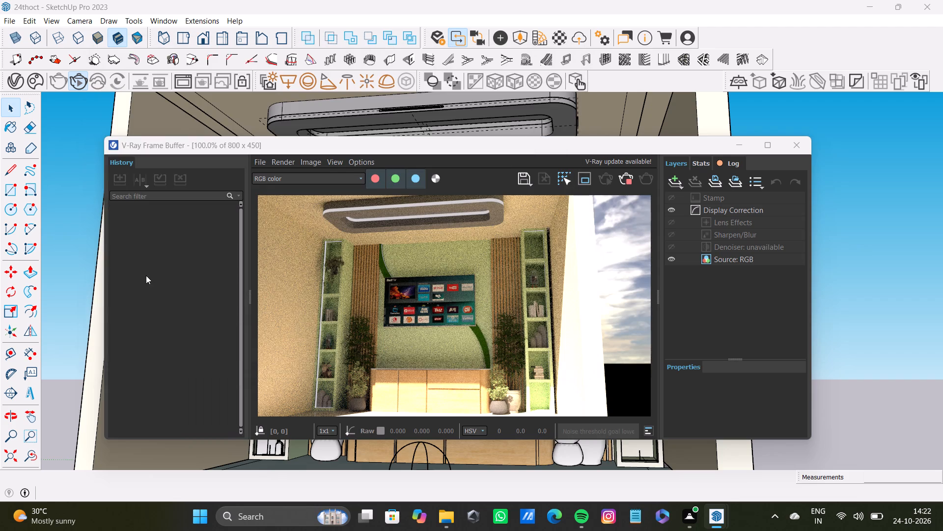
click(791, 143)
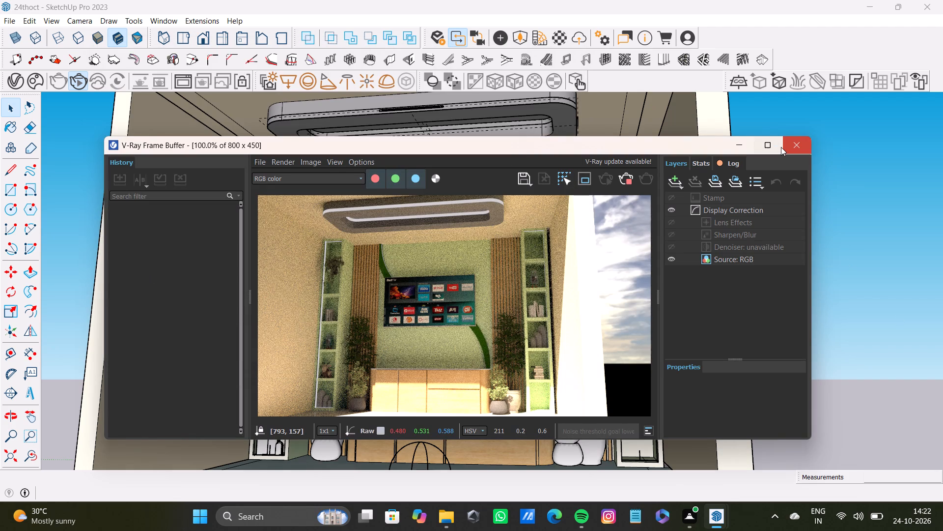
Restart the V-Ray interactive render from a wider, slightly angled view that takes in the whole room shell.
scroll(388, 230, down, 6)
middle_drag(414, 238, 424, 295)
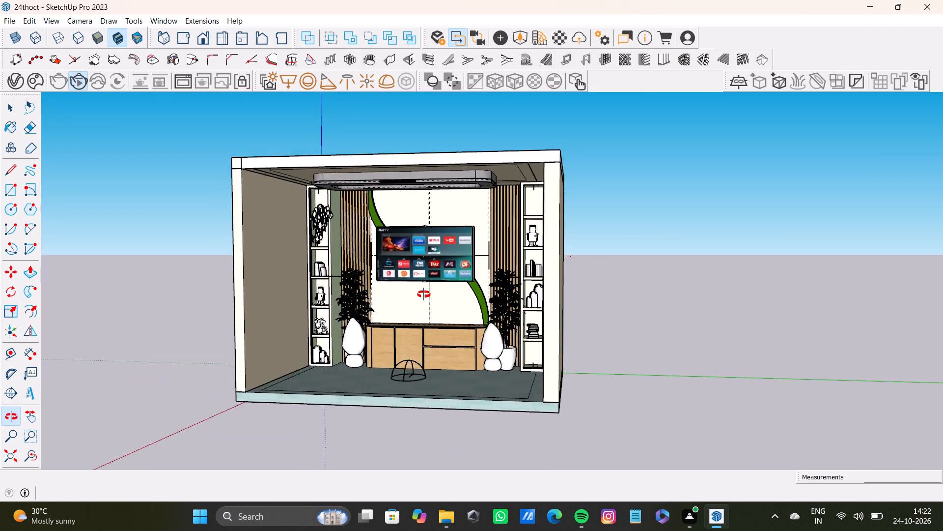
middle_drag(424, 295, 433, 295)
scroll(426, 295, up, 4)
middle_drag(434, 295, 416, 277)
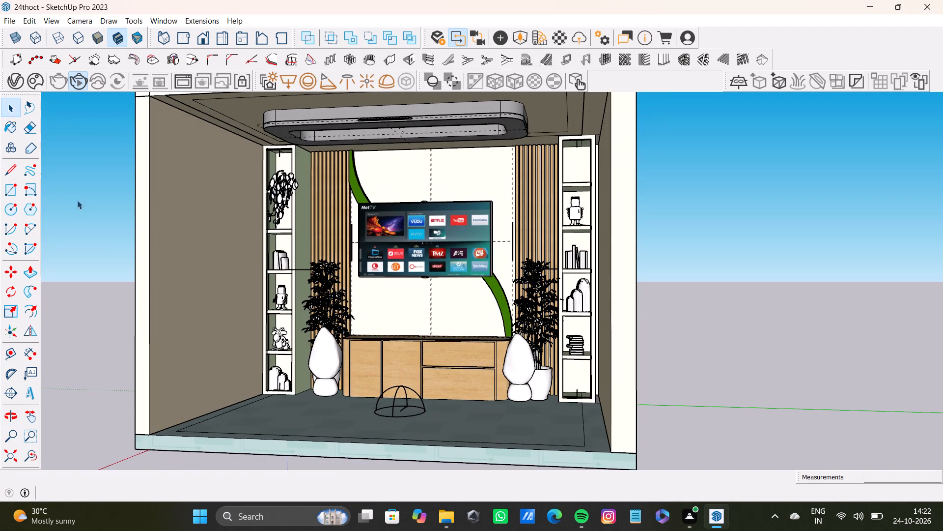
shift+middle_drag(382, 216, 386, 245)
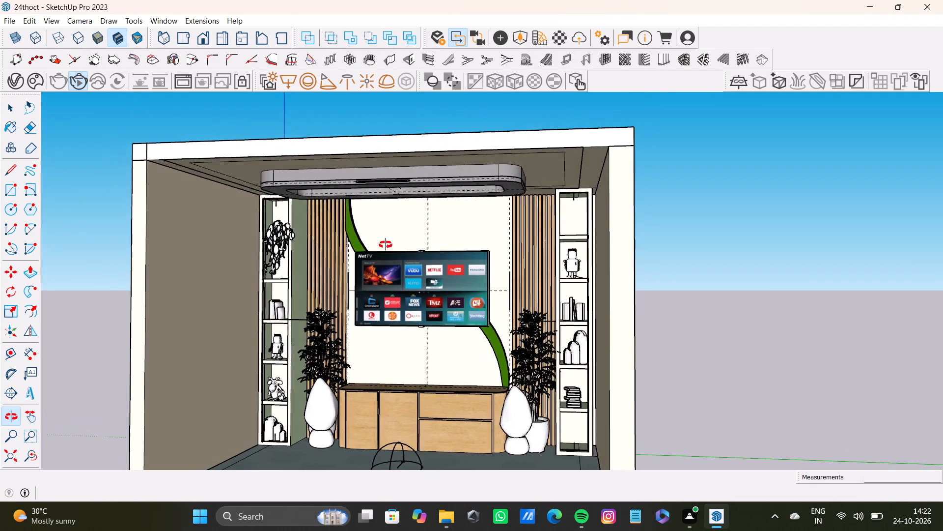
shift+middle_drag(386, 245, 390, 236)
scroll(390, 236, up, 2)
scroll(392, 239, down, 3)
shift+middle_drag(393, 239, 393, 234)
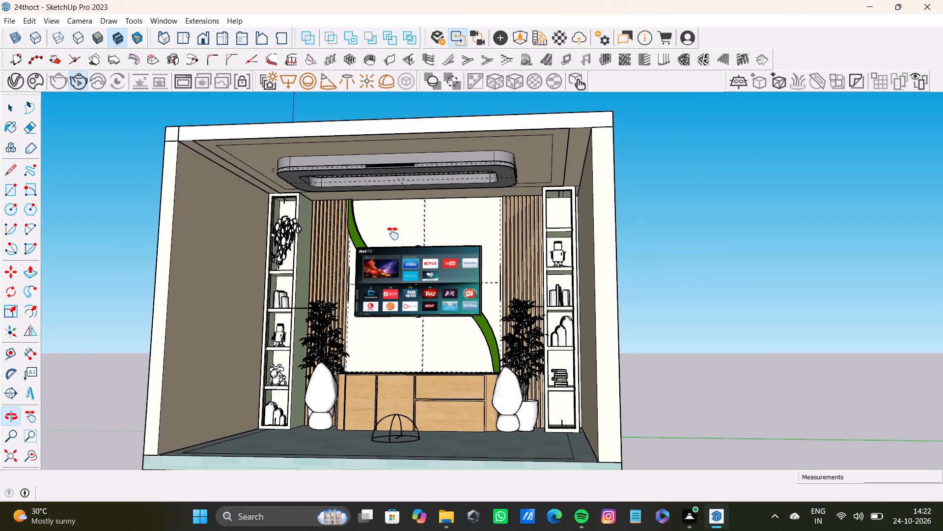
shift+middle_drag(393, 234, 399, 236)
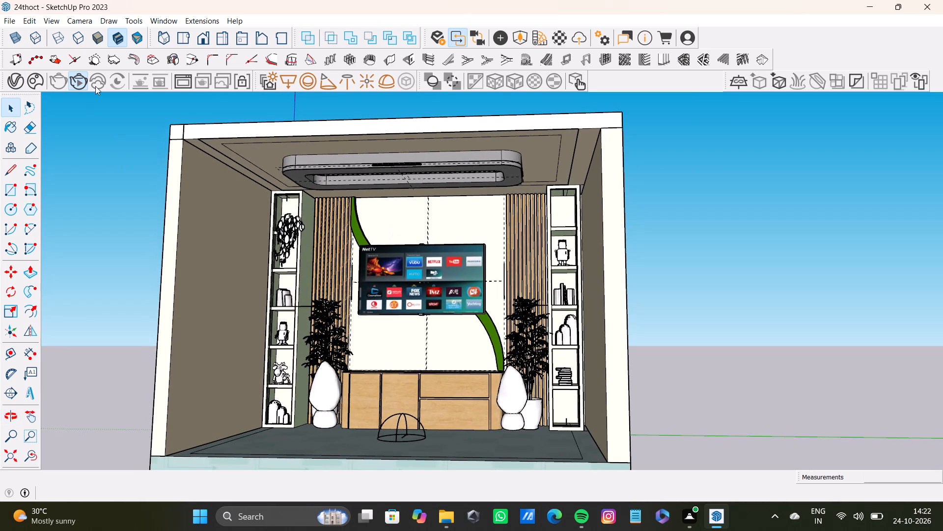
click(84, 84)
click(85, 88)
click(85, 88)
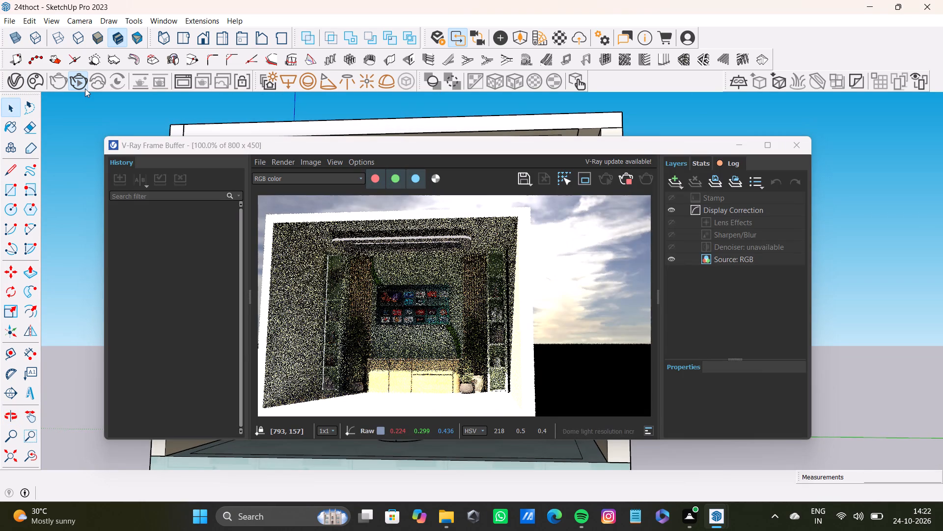
Close the V-Ray frame buffer and force-close the unresponsive SketchUp application.
click(796, 146)
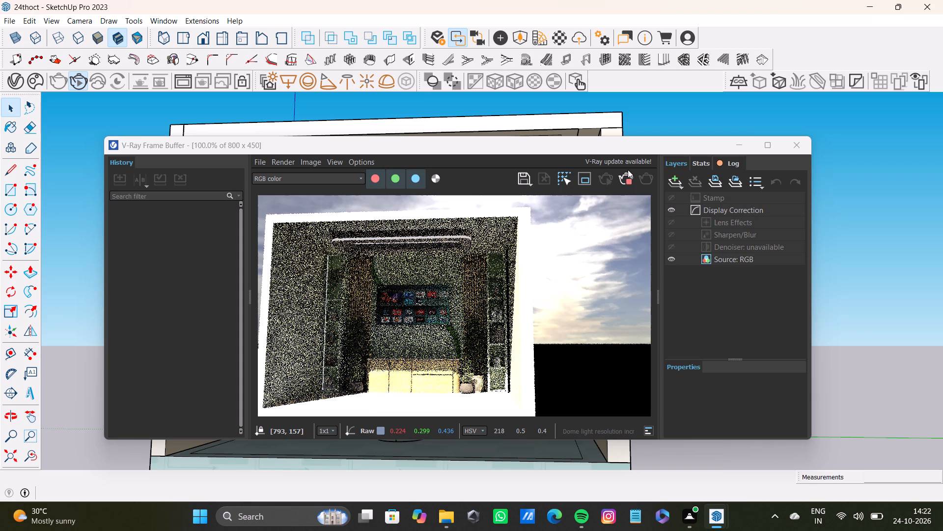
click(791, 145)
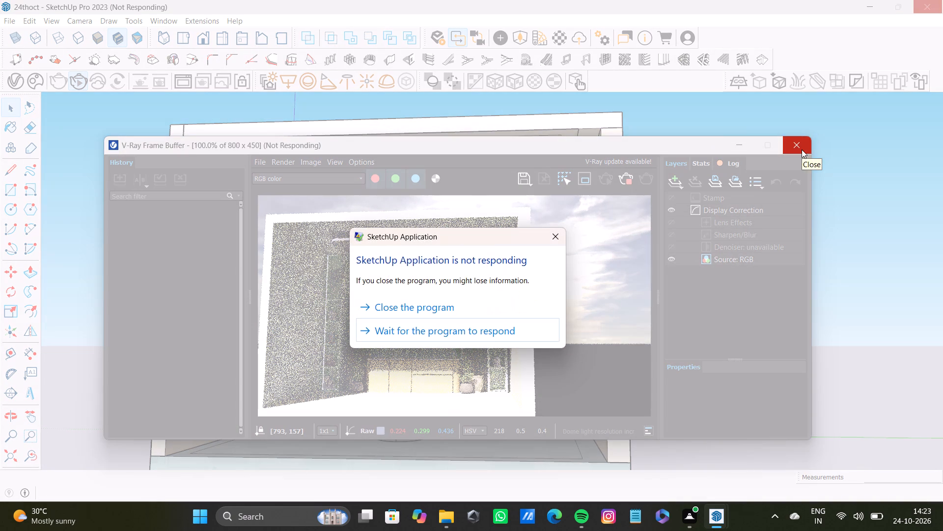
click(428, 310)
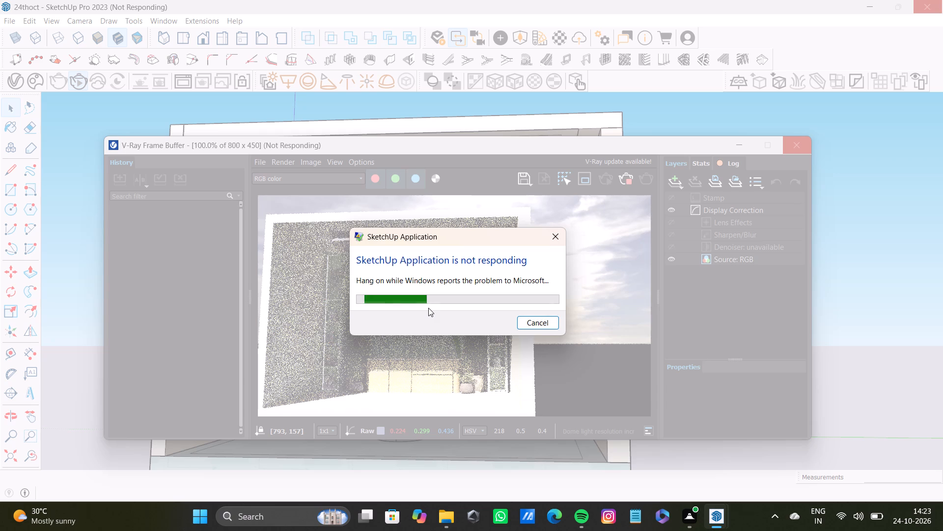
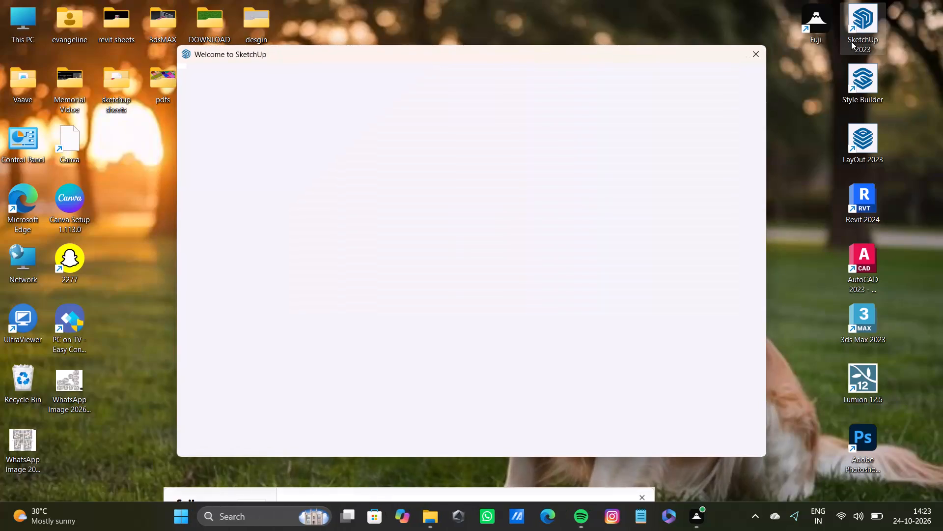
Reopen the recent model 24thoct from the SketchUp welcome window.
click(395, 351)
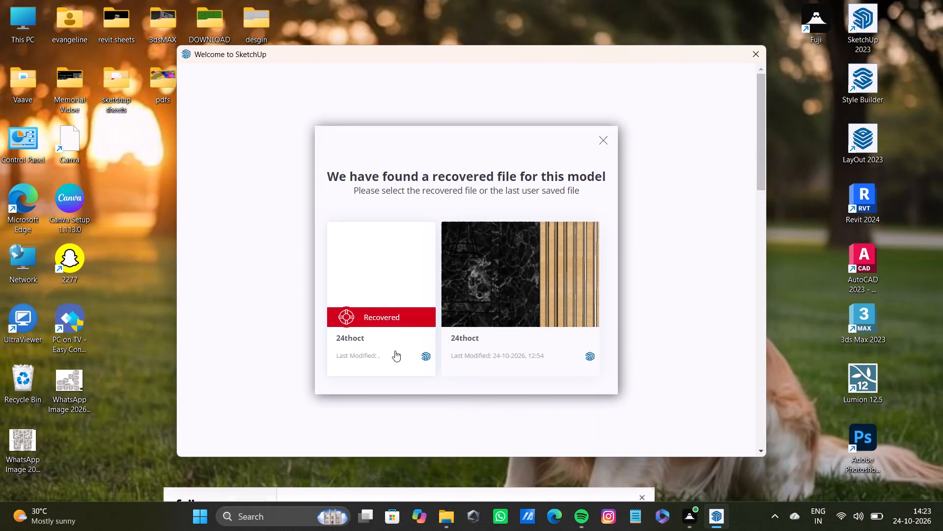
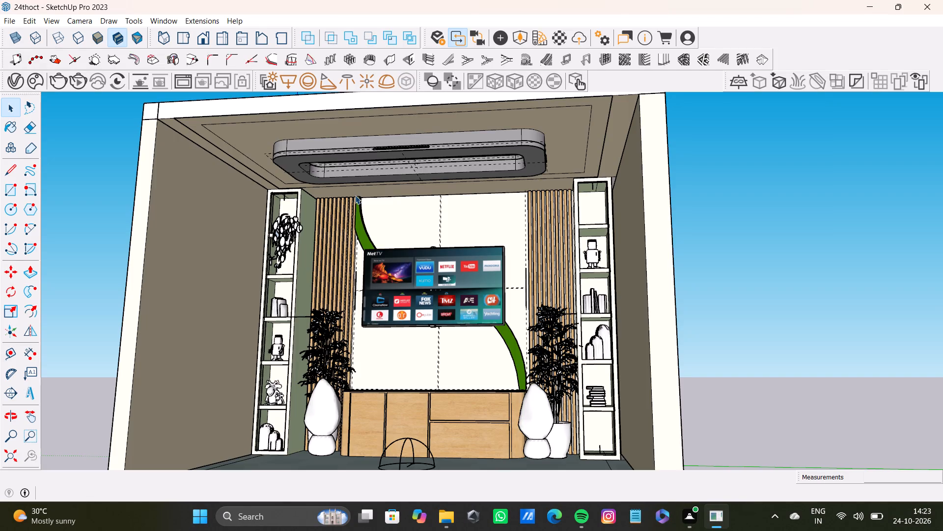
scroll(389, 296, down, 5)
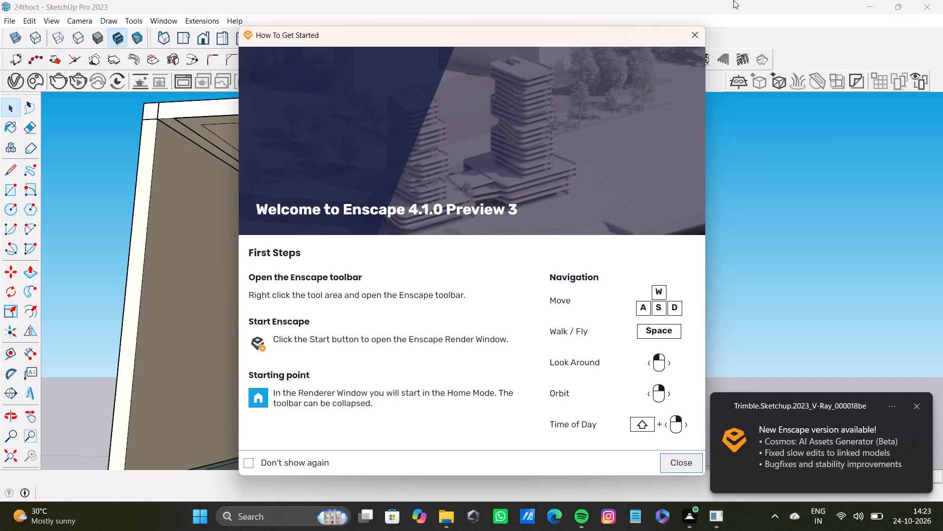
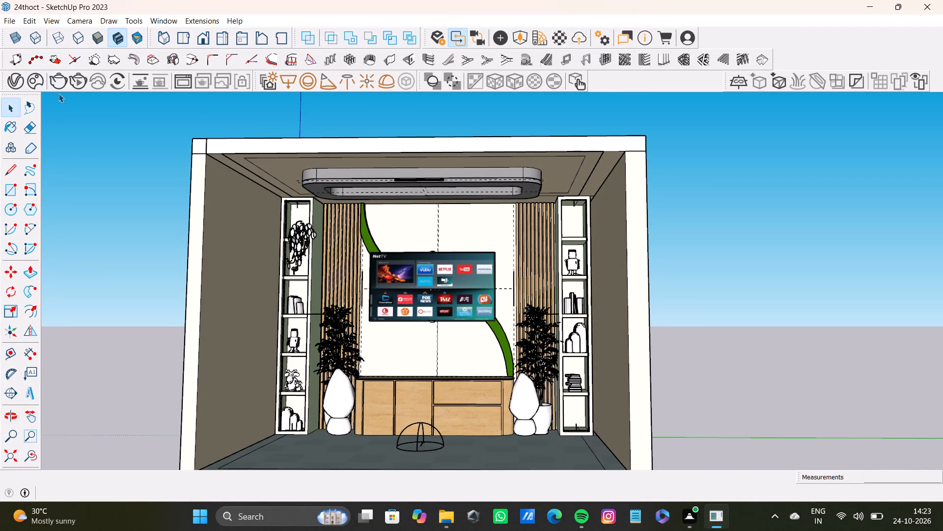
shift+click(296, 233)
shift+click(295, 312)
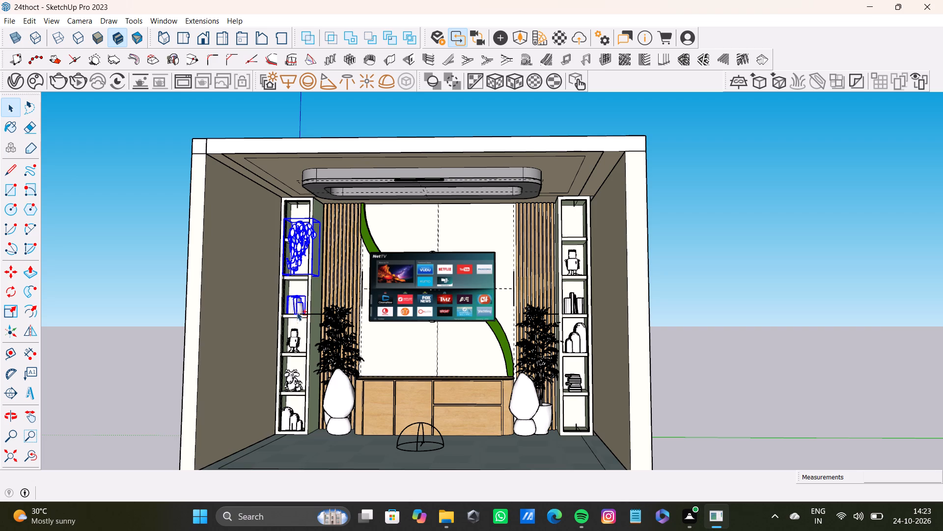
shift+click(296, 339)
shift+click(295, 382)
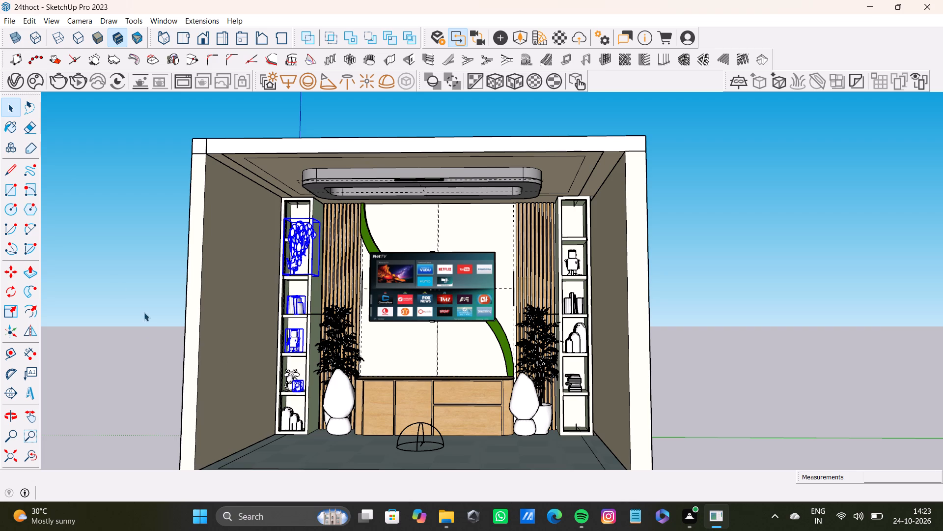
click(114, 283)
Print the current view of the furnished TV wall to a PDF named "24th oct pdf 1" in the pdfs folder.
click(8, 19)
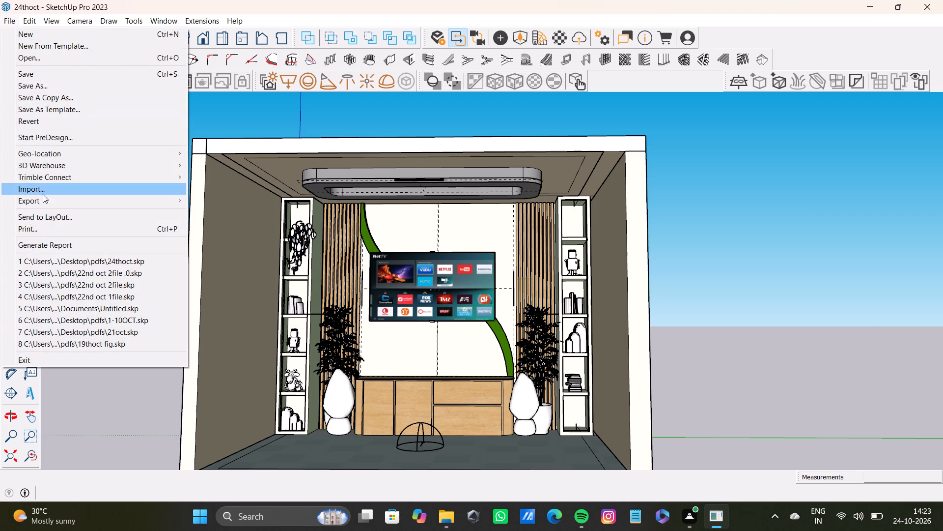
click(46, 229)
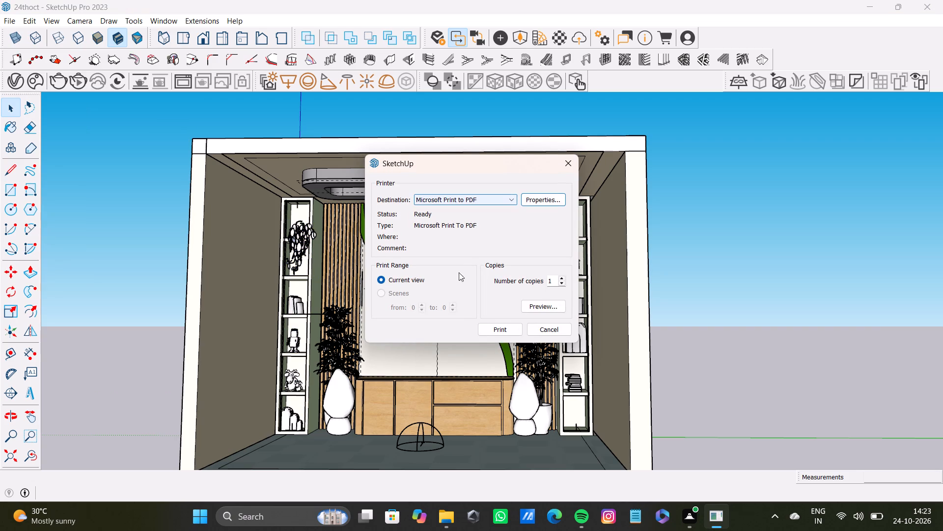
click(500, 332)
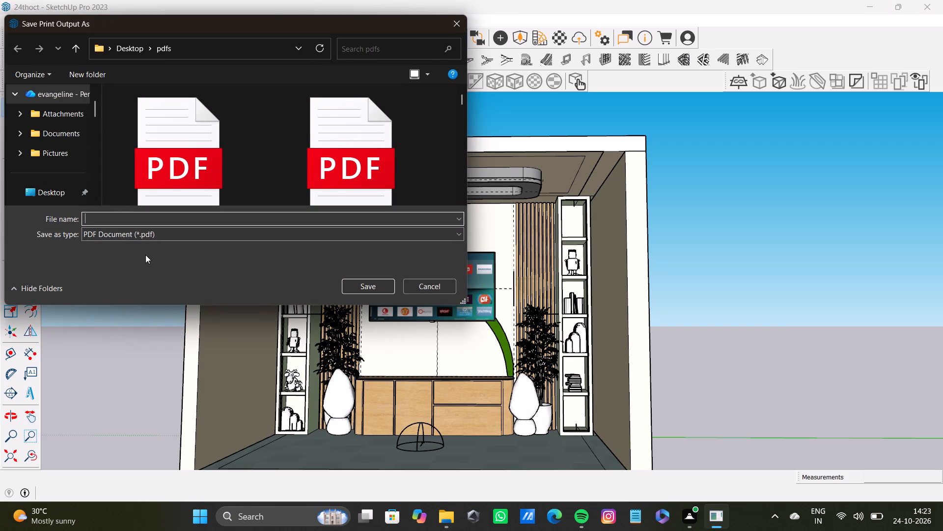
text(24)
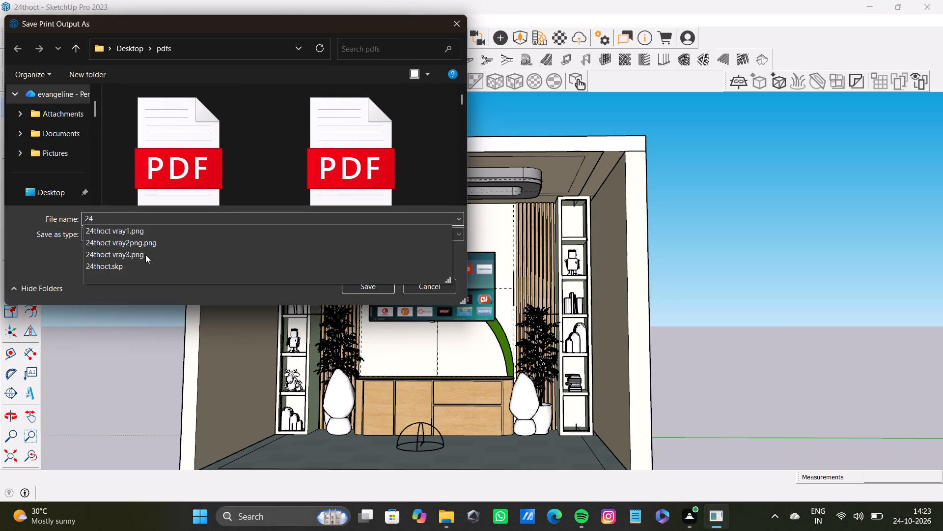
key(space)
text(pdf)
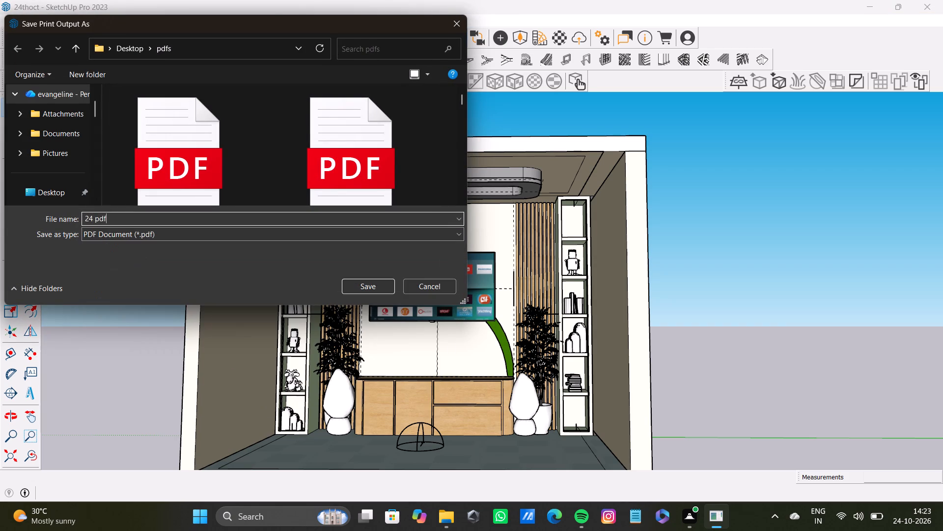
key(BackSpace)
key(BackSpace)
key(BackSpace)
key(BackSpace)
text(tg)
key(BackSpace)
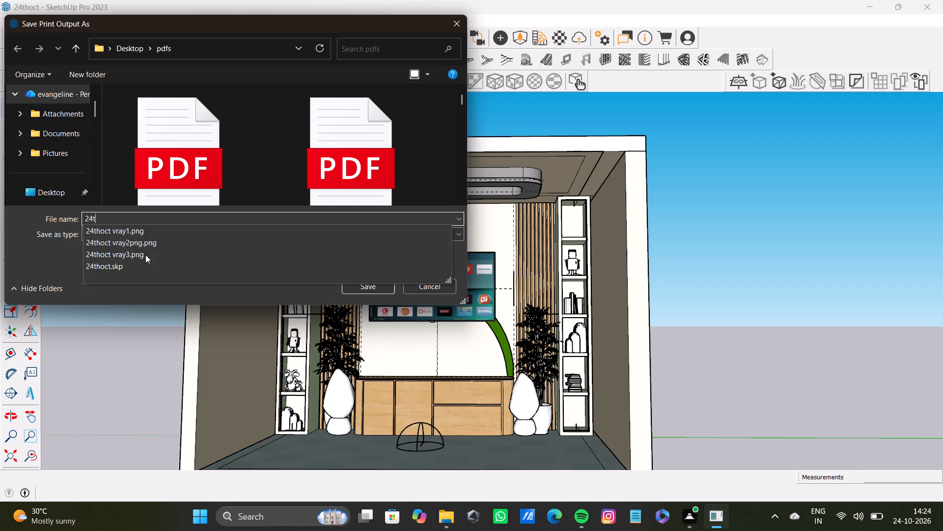
text(h oct pdf q)
key(BackSpace)
key(1)
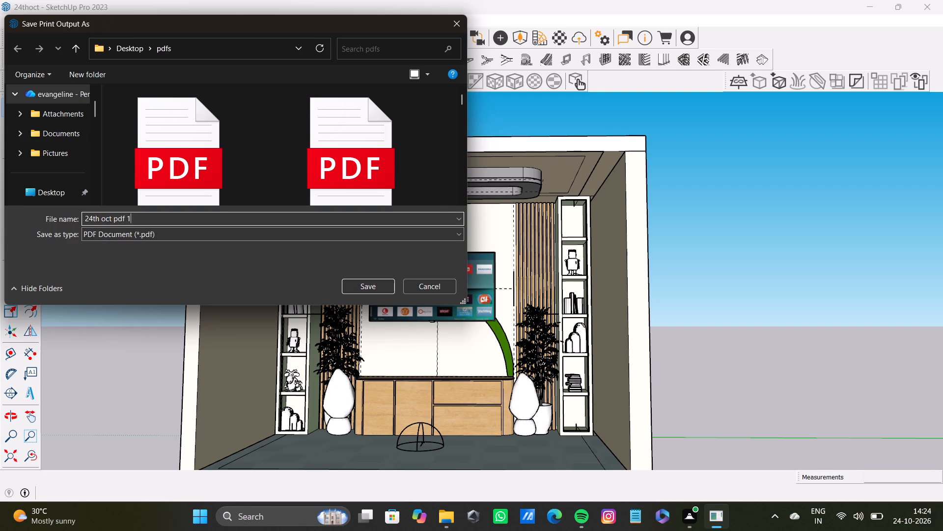
key(Return)
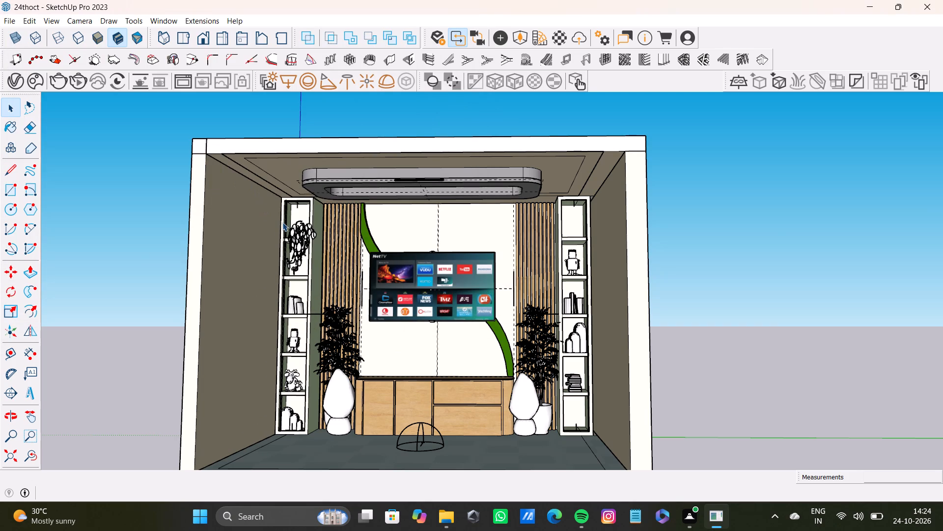
Delete the decor on both shelves, both plant and vase groups, the floor dome light, the false ceiling, and the green curved strip with its guides.
shift+click(304, 232)
click(140, 193)
scroll(313, 247, up, 3)
scroll(304, 233, down, 4)
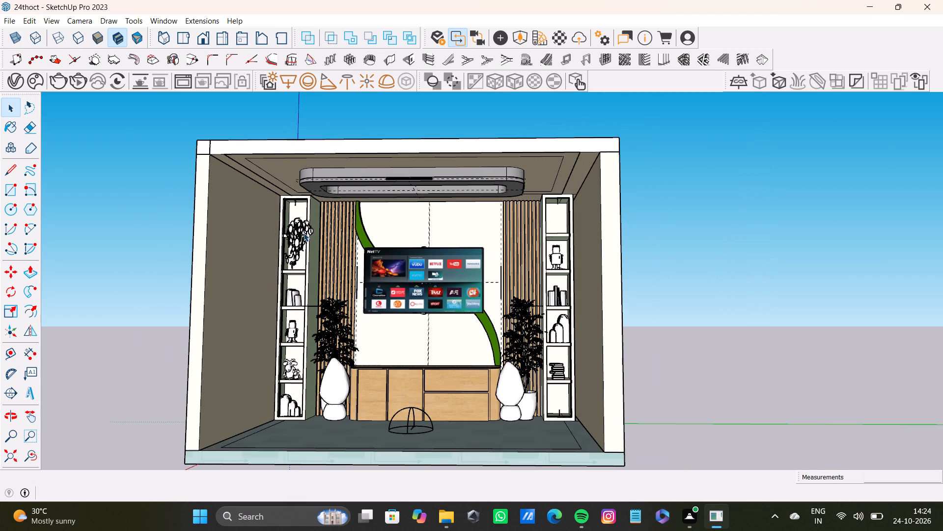
shift+click(303, 232)
shift+click(293, 297)
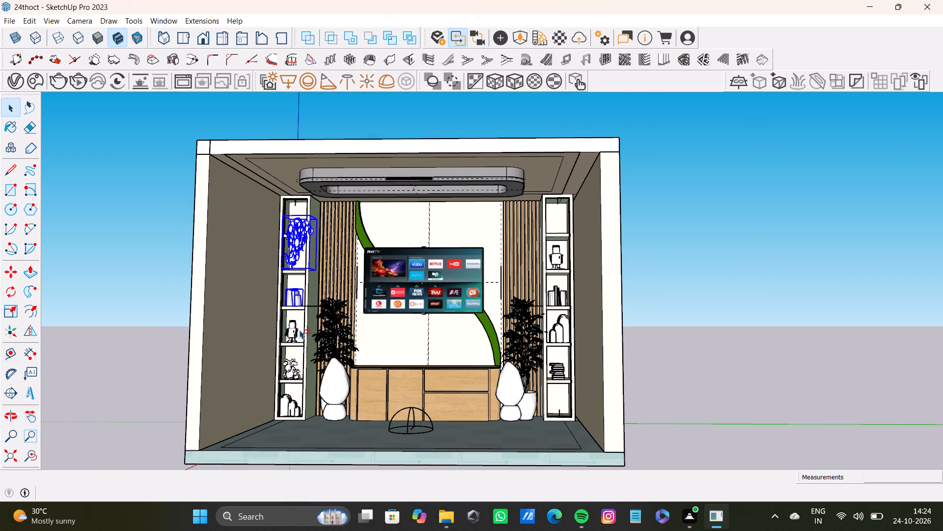
shift+click(294, 329)
shift+click(291, 371)
shift+click(288, 408)
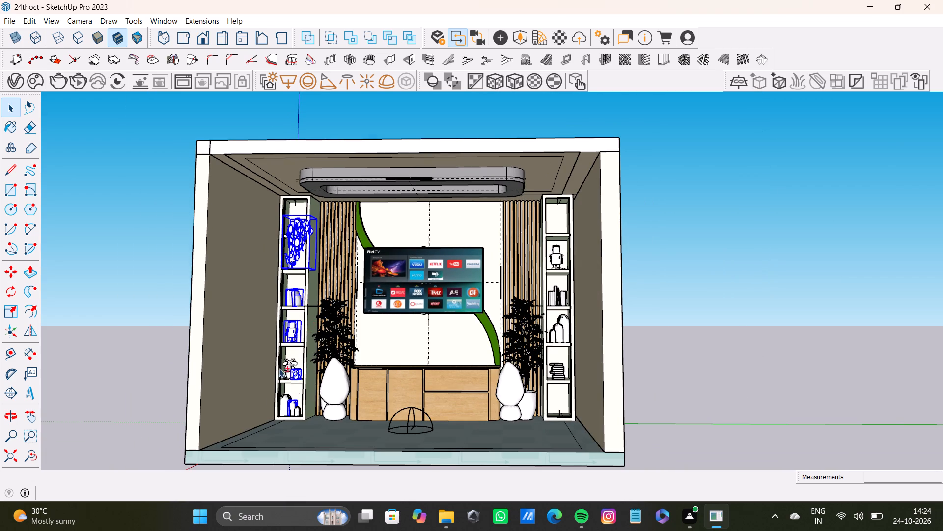
shift+click(289, 370)
shift+click(282, 401)
shift+click(298, 413)
shift+click(336, 382)
shift+click(334, 342)
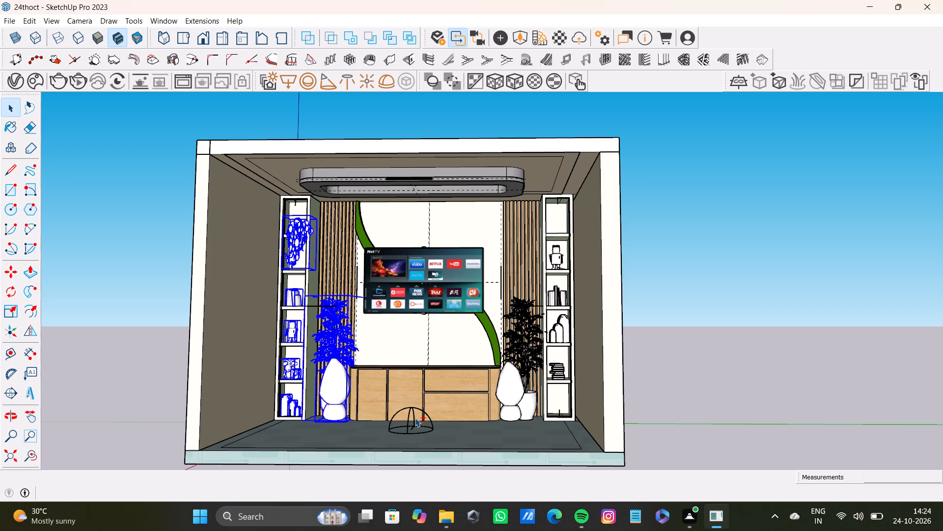
shift+click(414, 418)
shift+click(512, 399)
shift+click(524, 347)
shift+click(557, 374)
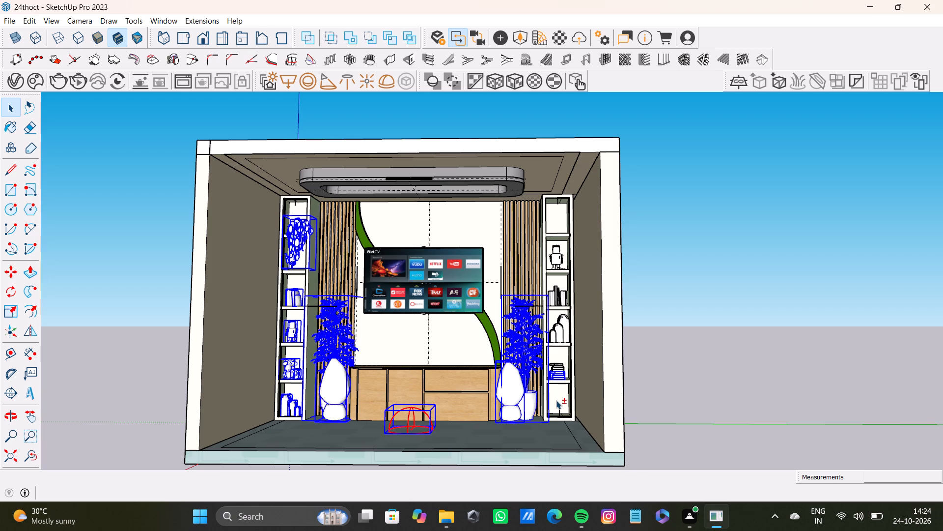
shift+click(558, 365)
shift+click(554, 332)
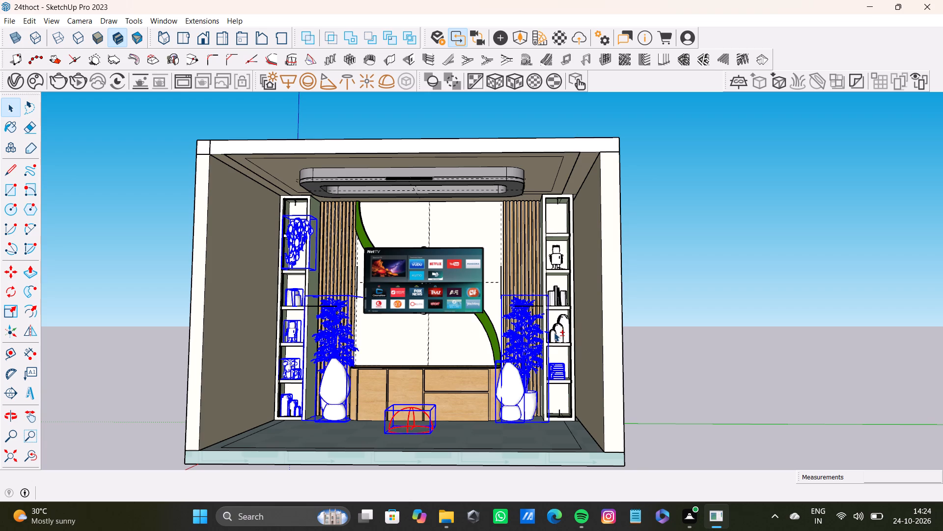
shift+click(559, 333)
shift+click(565, 324)
shift+click(564, 299)
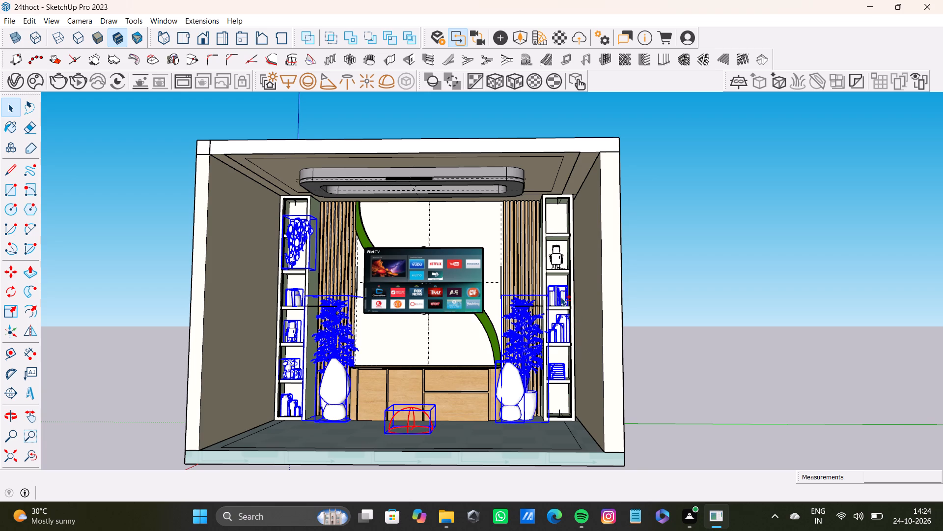
shift+click(557, 262)
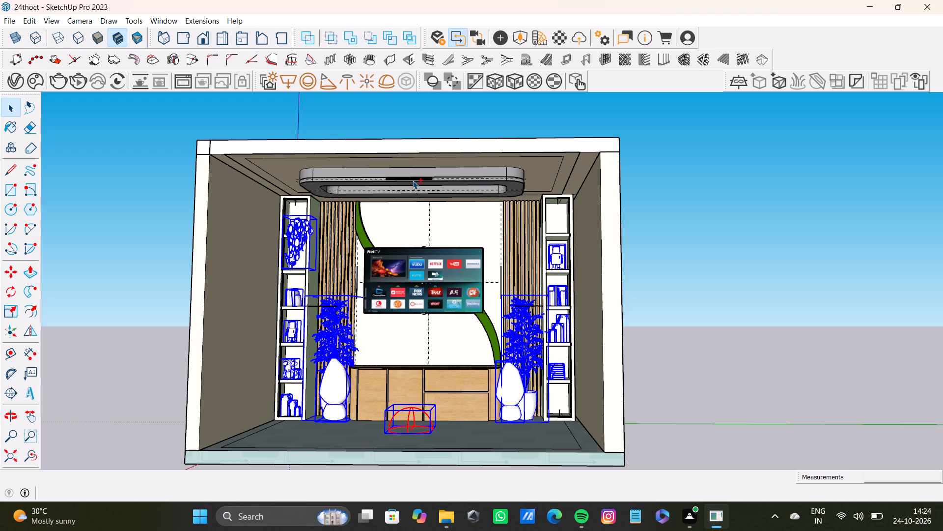
shift+click(415, 178)
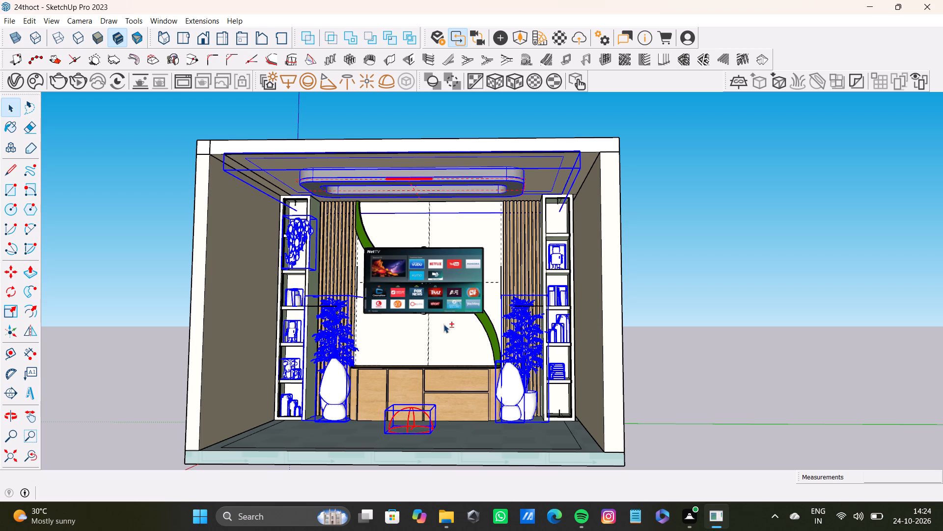
shift+click(430, 234)
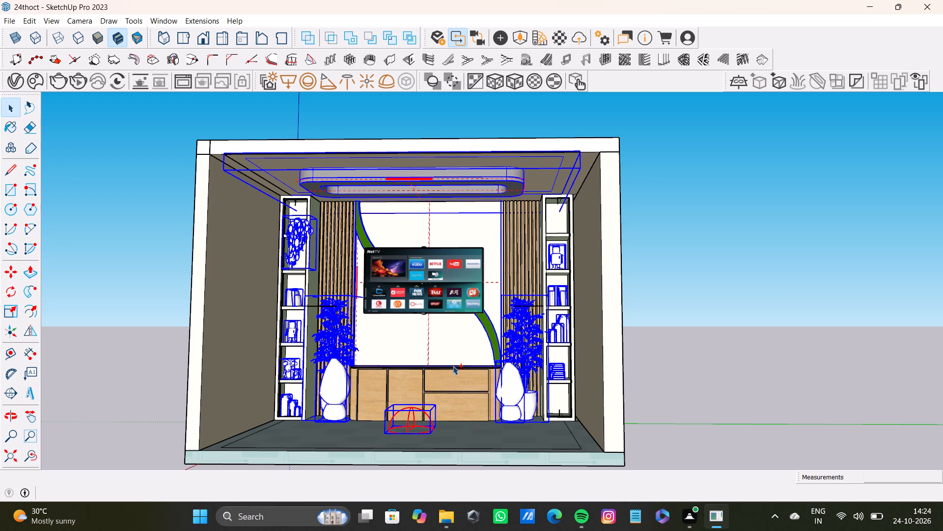
key(shift+Delete)
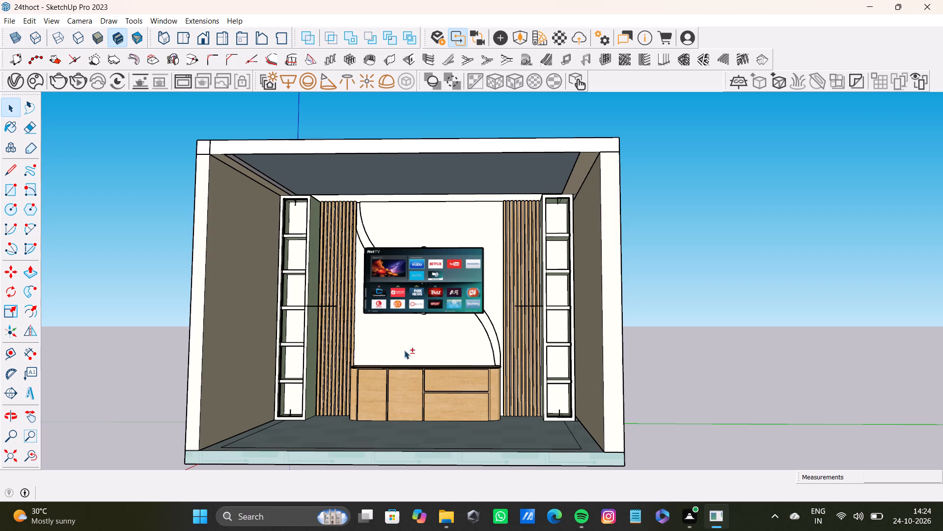
Delete the vertical strip lights inside both shelves, the TV unit's countertop strip light, the right shelf's bottom light and the left shelf's top light.
scroll(300, 301, up, 9)
middle_drag(357, 310, 317, 348)
scroll(329, 315, up, 5)
shift+click(362, 327)
shift+scroll(265, 342, down, 2)
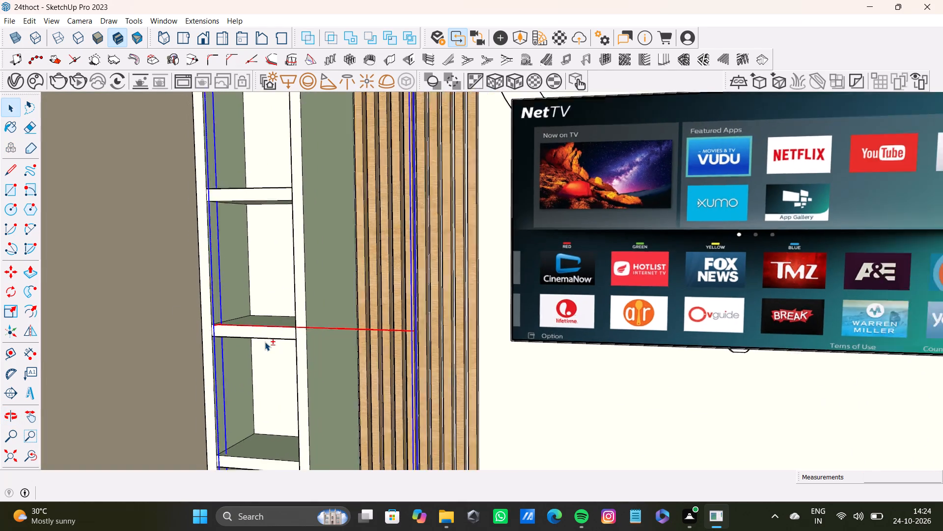
shift+scroll(265, 342, down, 7)
shift+scroll(388, 200, up, 7)
shift+middle_drag(569, 238, 402, 311)
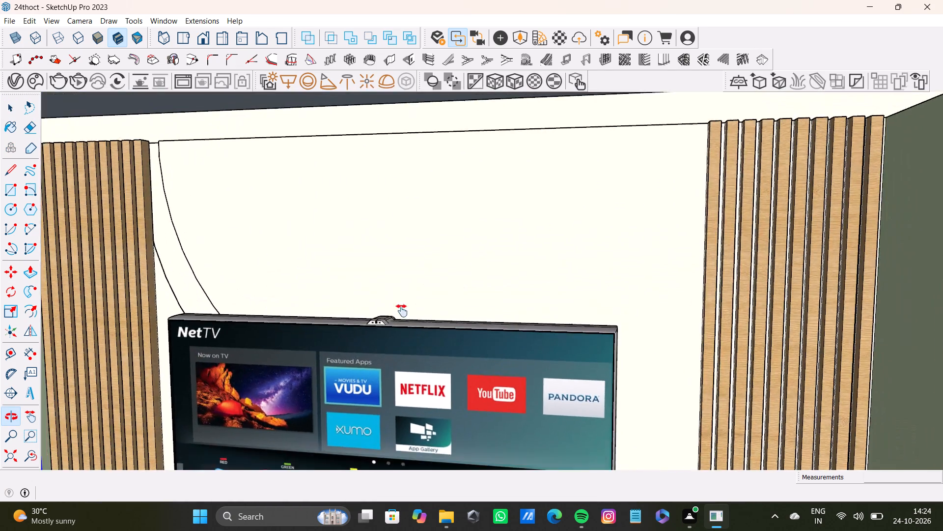
shift+middle_drag(402, 311, 570, 248)
shift+scroll(524, 264, down, 10)
shift+middle_drag(443, 243, 381, 146)
shift+scroll(661, 317, up, 6)
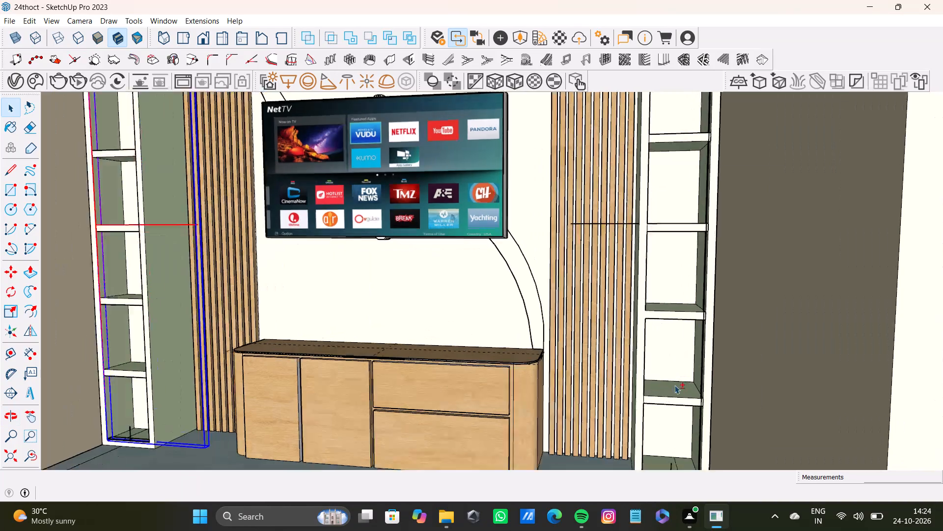
shift+scroll(674, 385, up, 2)
shift+middle_drag(648, 385, 644, 291)
shift+scroll(333, 282, up, 6)
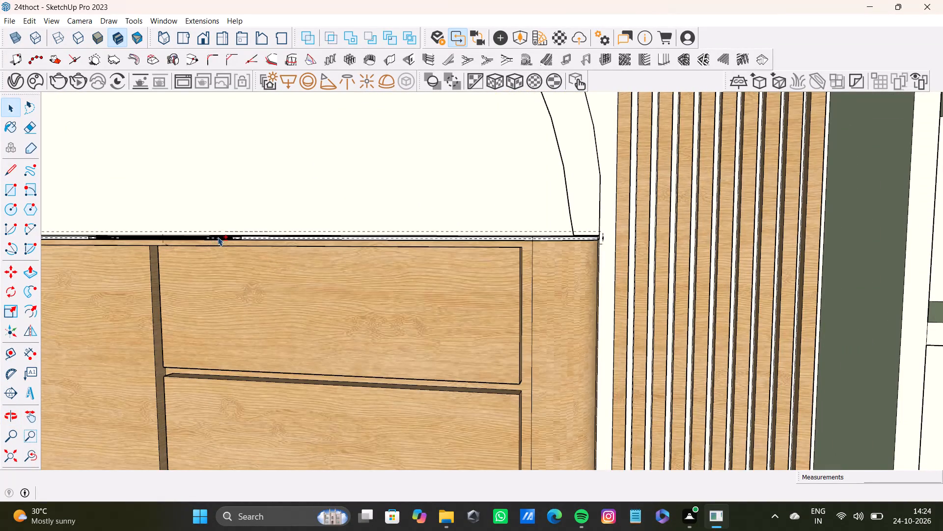
shift+click(218, 237)
shift+scroll(267, 239, up, 1)
shift+middle_drag(267, 239, 294, 305)
shift+scroll(238, 304, up, 3)
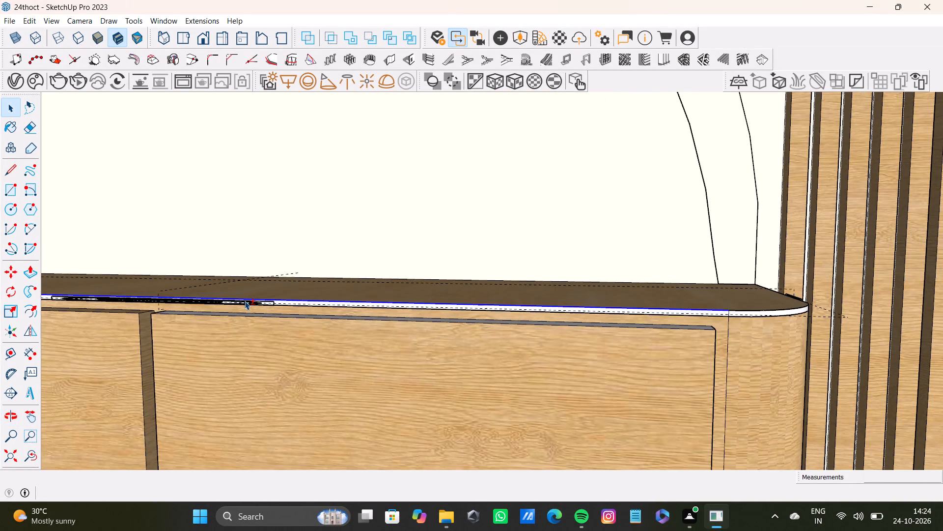
shift+click(245, 303)
shift+click(253, 305)
scroll(261, 303, up, 6)
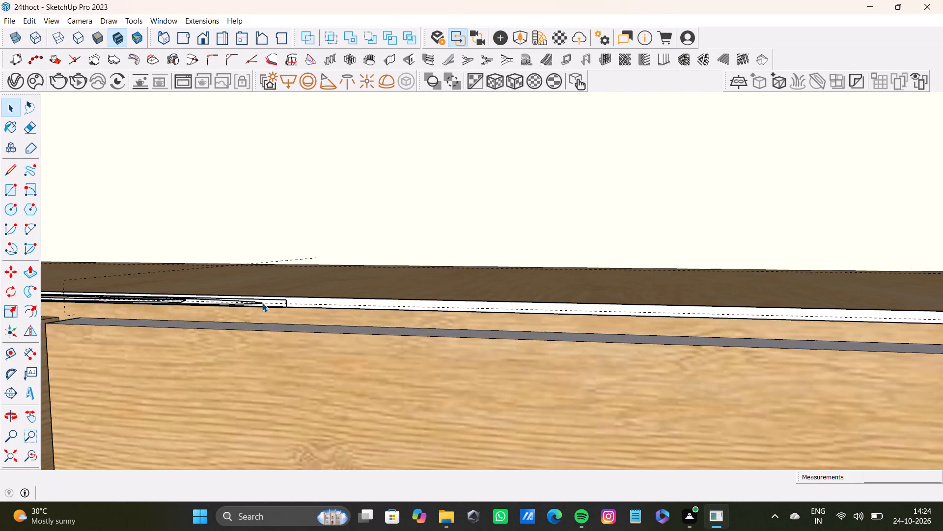
scroll(262, 303, up, 5)
click(245, 302)
scroll(243, 306, down, 12)
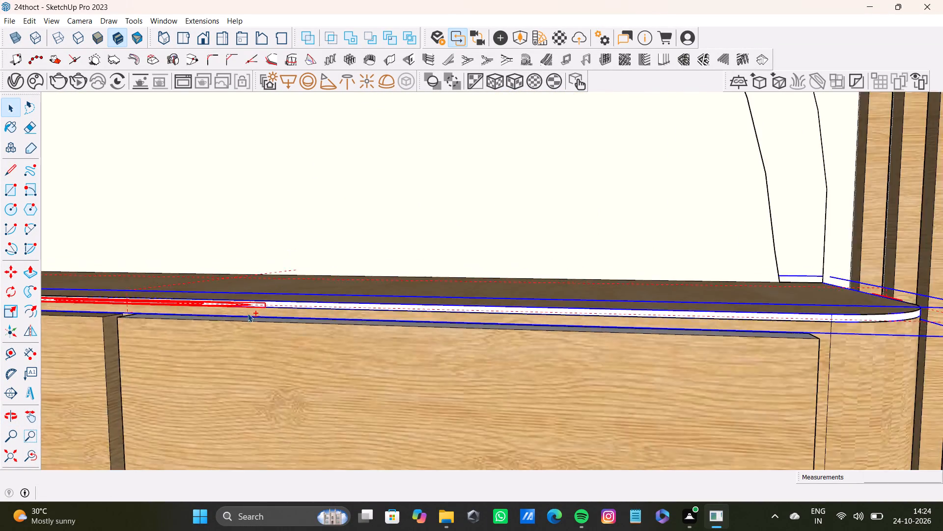
scroll(248, 313, down, 17)
shift+middle_drag(680, 376, 513, 342)
shift+scroll(588, 325, up, 9)
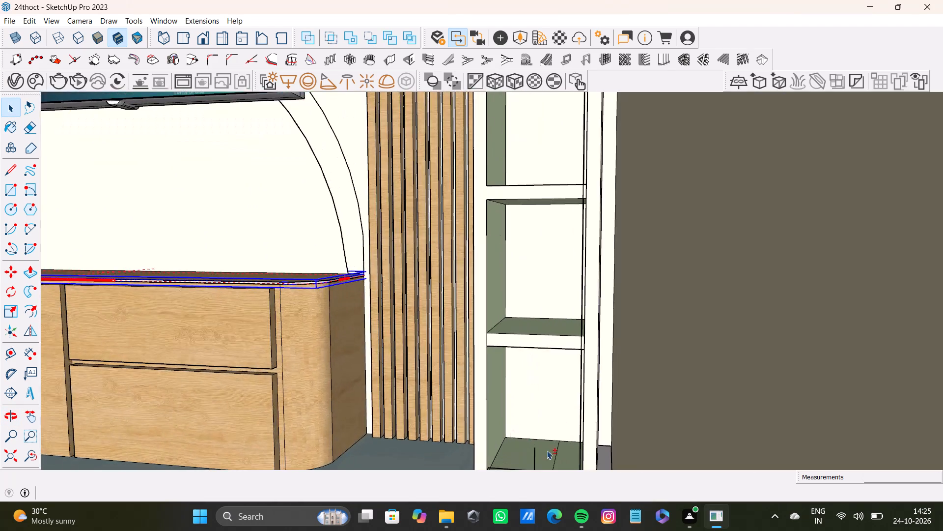
shift+scroll(547, 450, up, 3)
shift+middle_drag(542, 407, 590, 305)
shift+scroll(553, 326, up, 6)
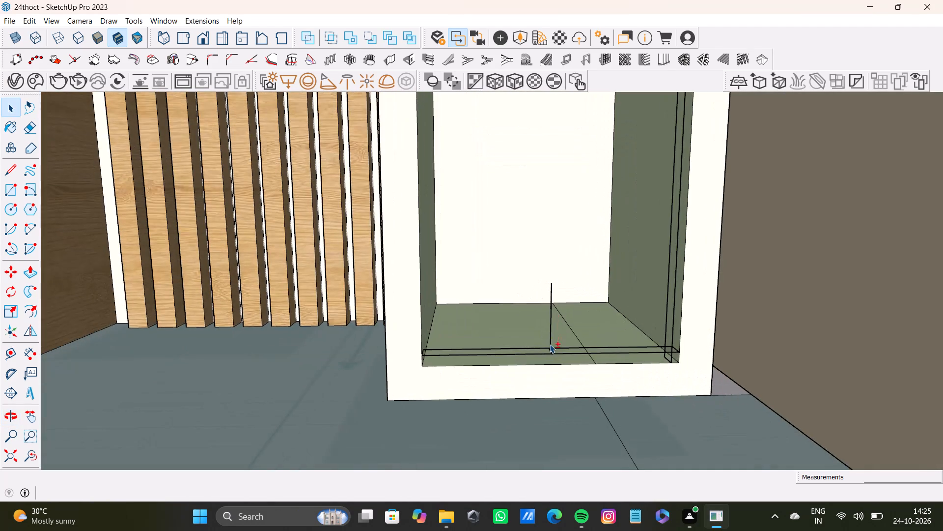
shift+click(550, 344)
shift+click(671, 354)
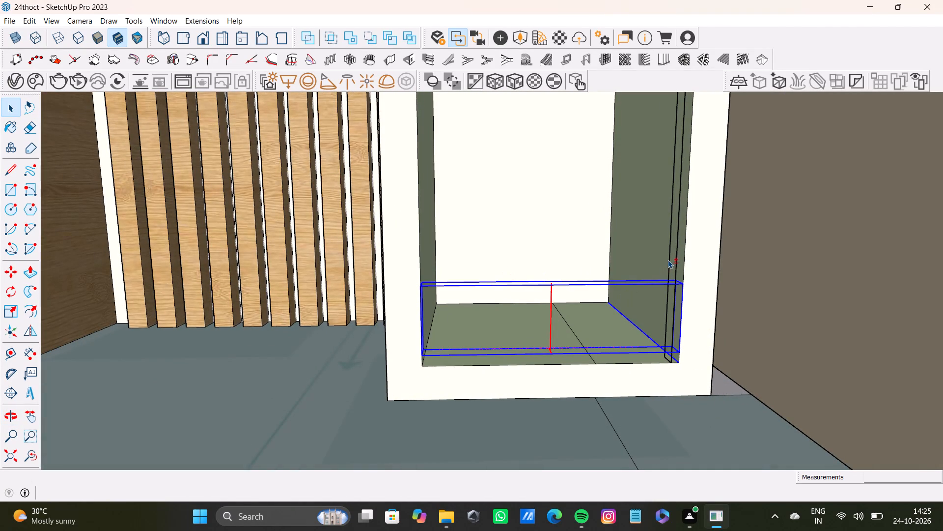
shift+click(675, 264)
shift+scroll(498, 281, down, 17)
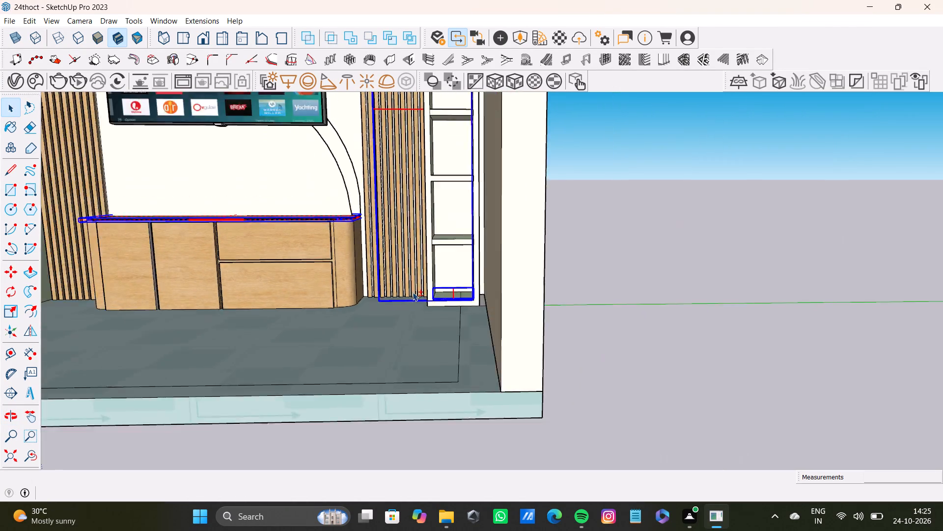
shift+scroll(413, 292, down, 4)
shift+middle_drag(413, 292, 579, 366)
shift+scroll(280, 286, up, 17)
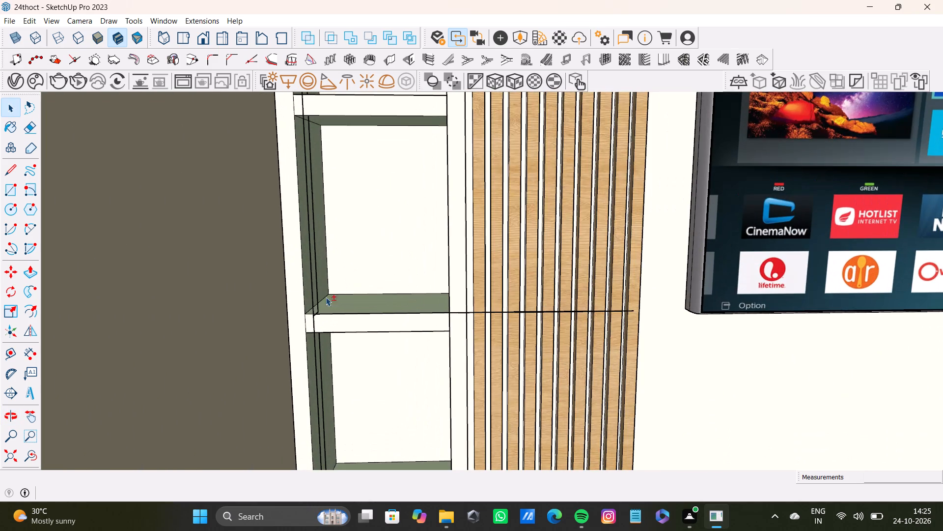
shift+click(312, 309)
shift+click(314, 309)
shift+click(313, 308)
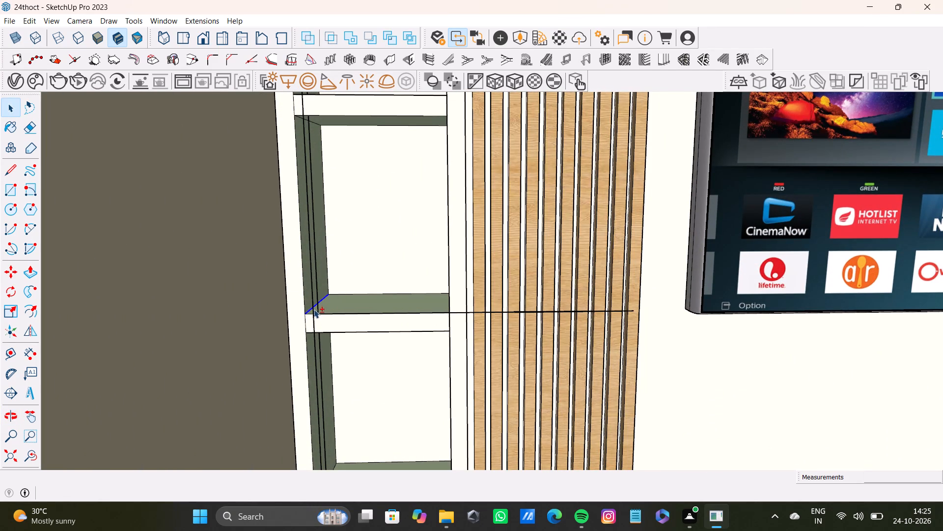
shift+click(314, 311)
shift+scroll(323, 292, down, 13)
shift+middle_drag(348, 251, 351, 360)
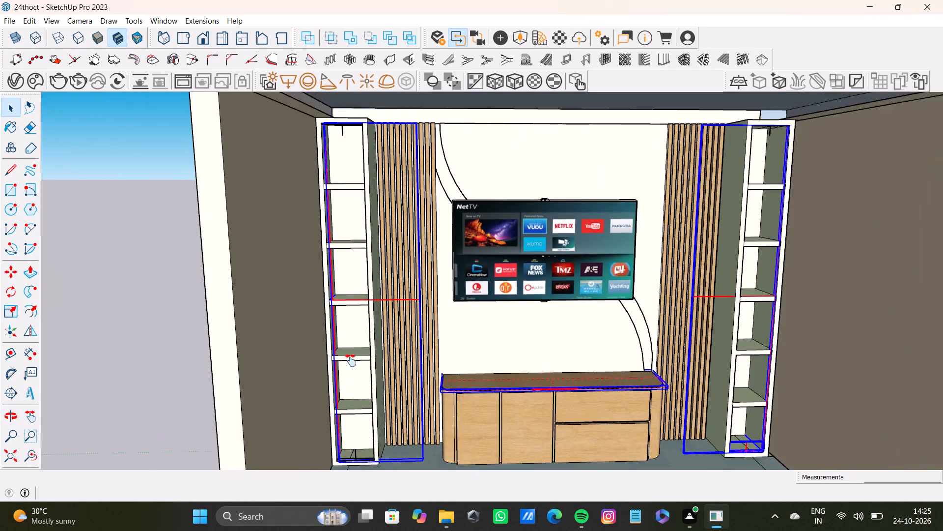
shift+middle_drag(351, 360, 333, 233)
scroll(330, 222, up, 10)
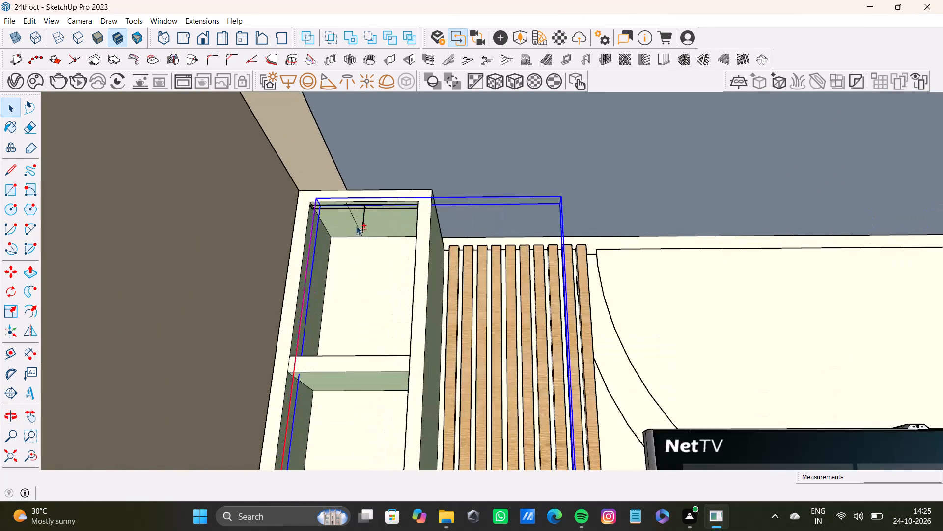
scroll(356, 226, up, 3)
shift+click(365, 230)
key(shift+Delete)
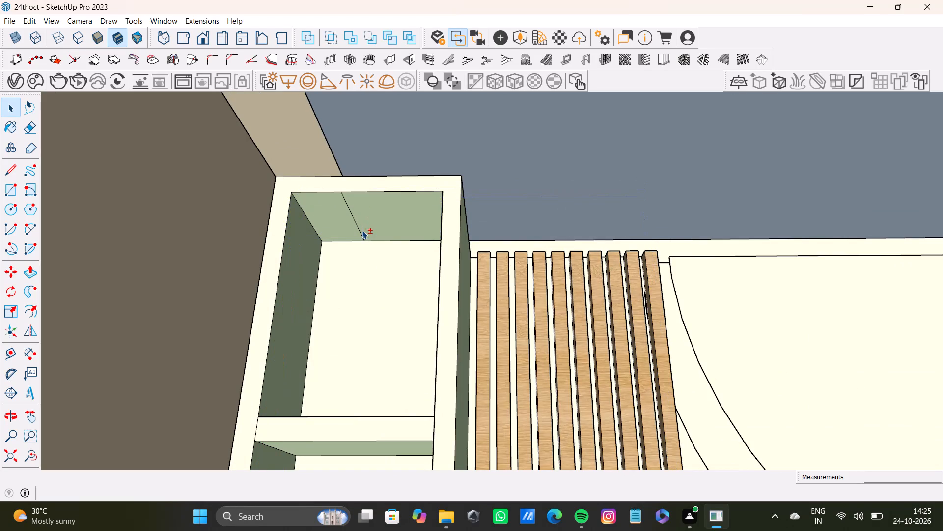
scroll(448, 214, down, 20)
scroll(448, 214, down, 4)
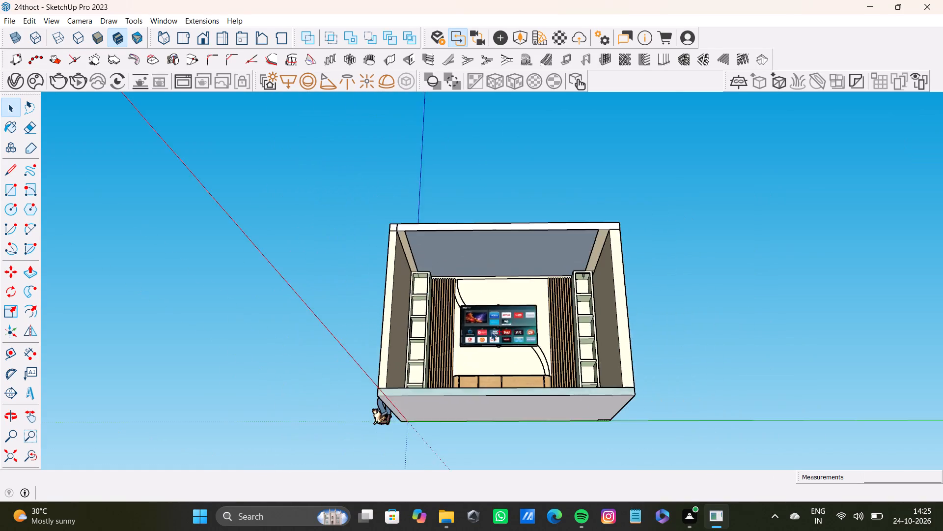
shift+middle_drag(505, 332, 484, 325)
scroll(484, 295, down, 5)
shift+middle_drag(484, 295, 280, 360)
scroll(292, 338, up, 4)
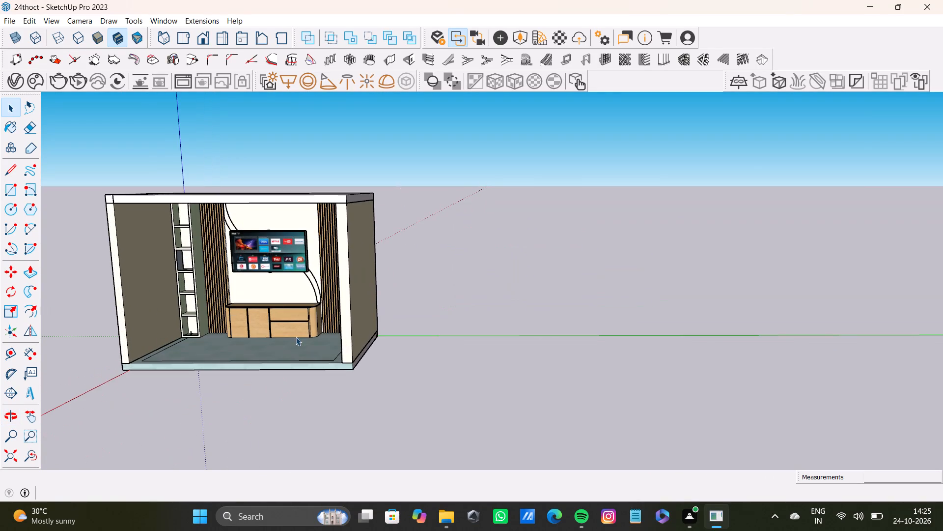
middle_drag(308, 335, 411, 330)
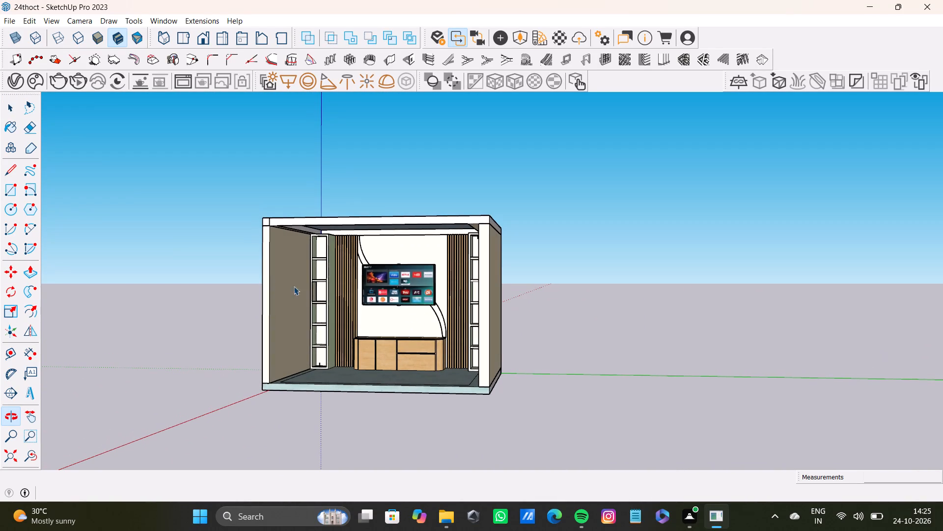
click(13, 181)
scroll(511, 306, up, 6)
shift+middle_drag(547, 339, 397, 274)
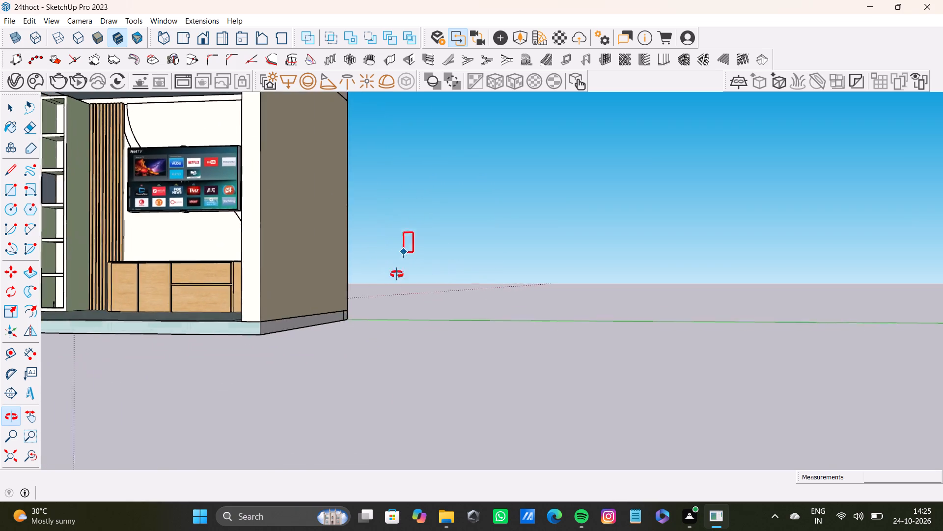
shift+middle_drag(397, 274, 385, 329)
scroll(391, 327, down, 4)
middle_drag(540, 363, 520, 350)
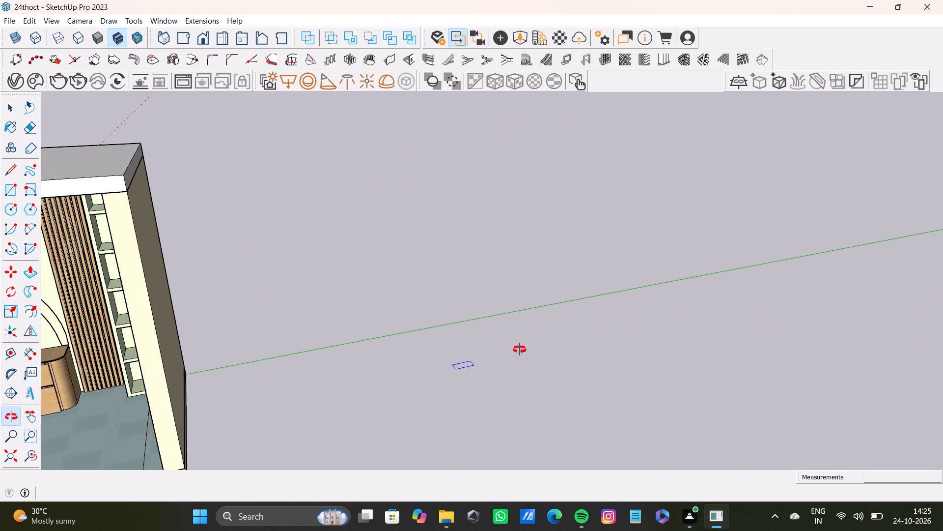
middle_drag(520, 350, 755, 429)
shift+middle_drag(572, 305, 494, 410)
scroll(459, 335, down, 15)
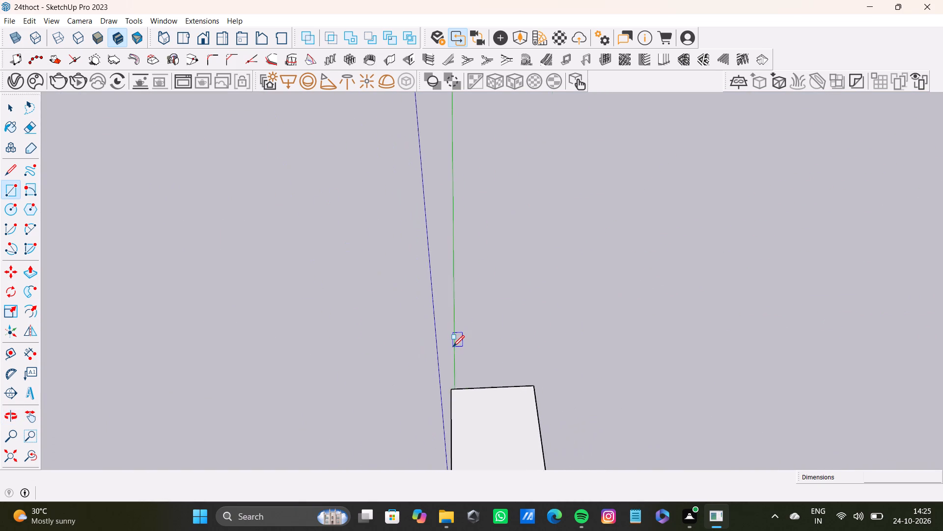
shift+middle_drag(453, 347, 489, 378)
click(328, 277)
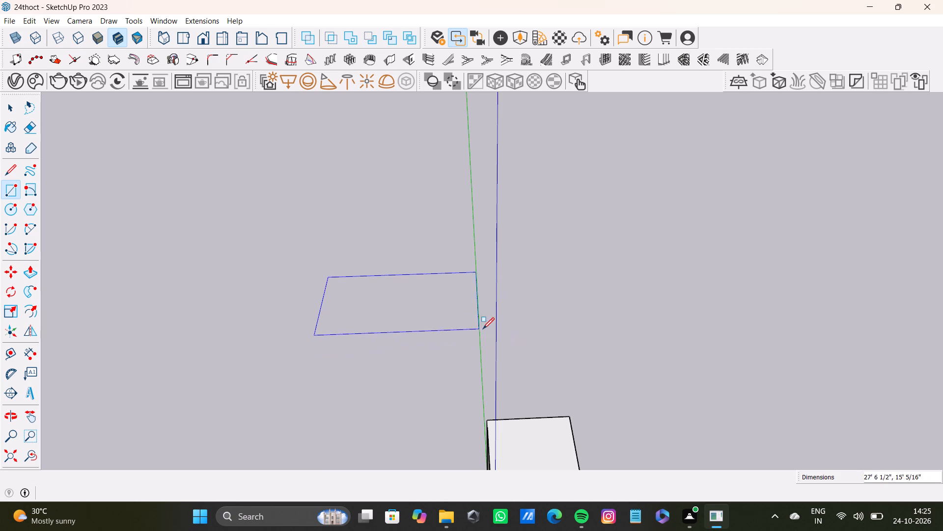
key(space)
Draw a flat rectangle about 5' by 12' 9" on the ground beside the room, alongside the green axis.
middle_drag(541, 327, 60, 283)
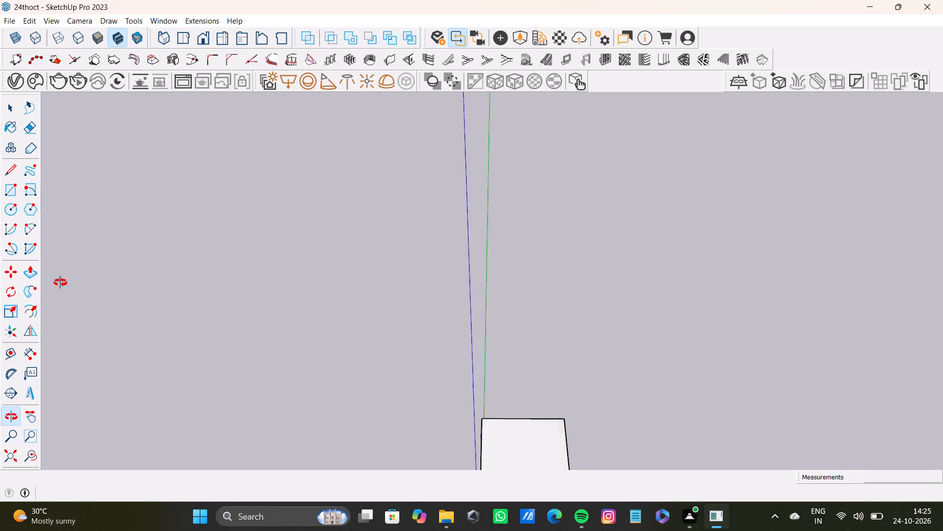
middle_drag(60, 283, 0, 246)
scroll(174, 256, down, 3)
shift+scroll(410, 357, up, 1)
shift+middle_drag(410, 357, 444, 202)
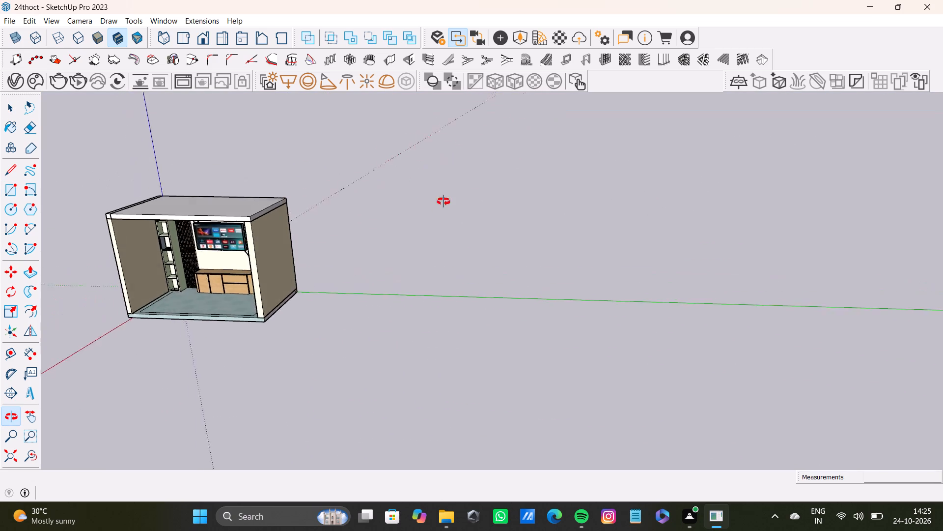
shift+middle_drag(444, 202, 433, 140)
click(10, 191)
scroll(375, 315, up, 5)
middle_drag(341, 302, 340, 384)
scroll(315, 287, up, 5)
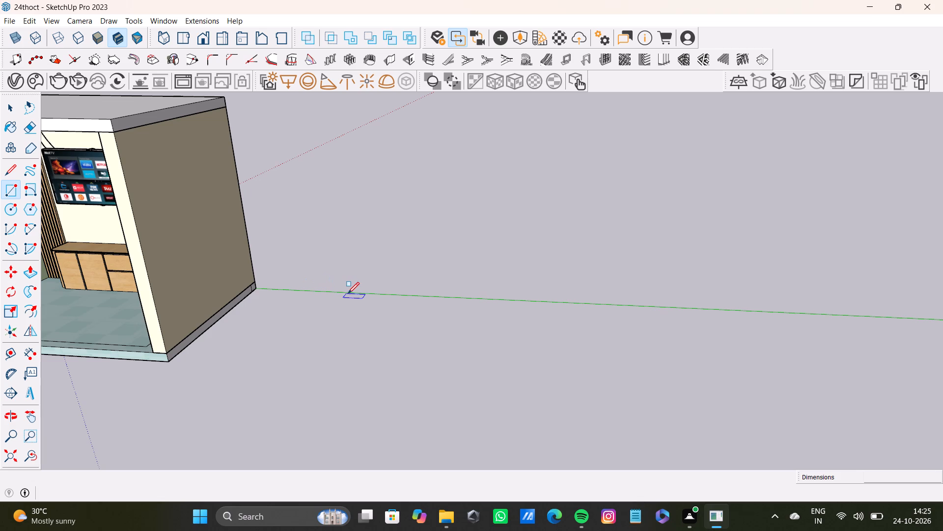
click(502, 297)
shift+middle_drag(751, 215, 351, 290)
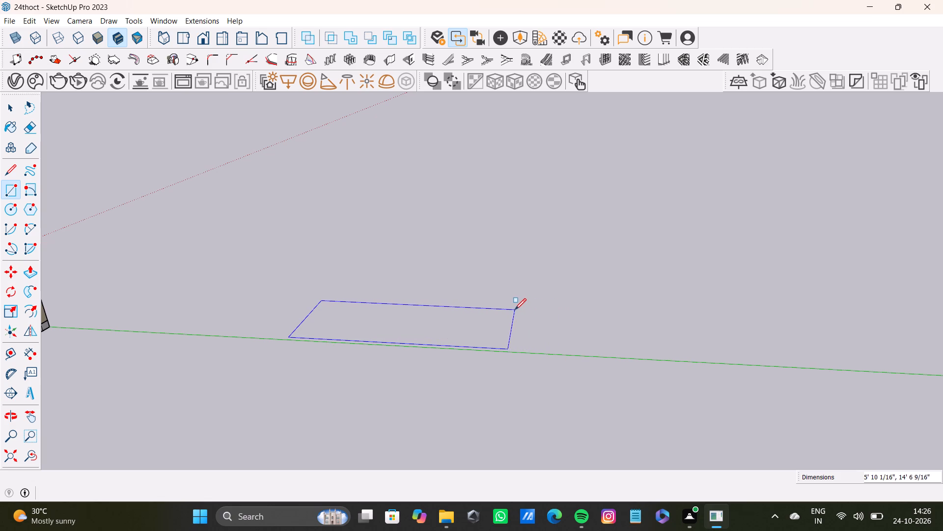
click(490, 313)
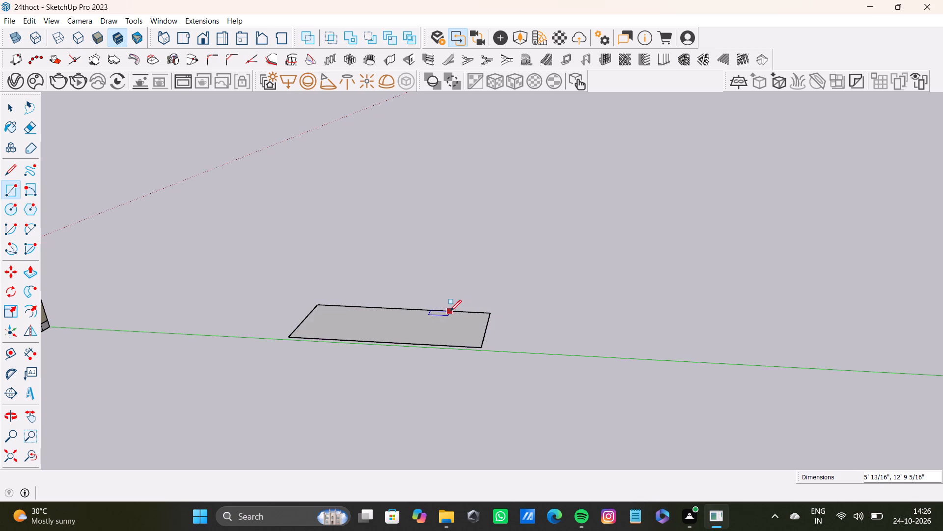
key(space)
Push/Pull the new rectangle's face upward 6" to form a slab.
click(453, 321)
scroll(408, 310, up, 8)
shift+middle_drag(424, 323, 444, 274)
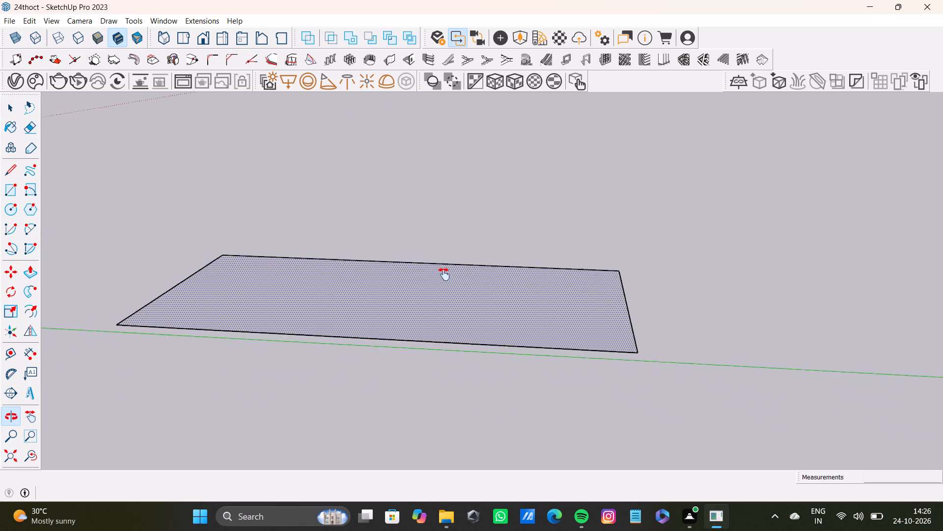
shift+middle_drag(444, 274, 458, 378)
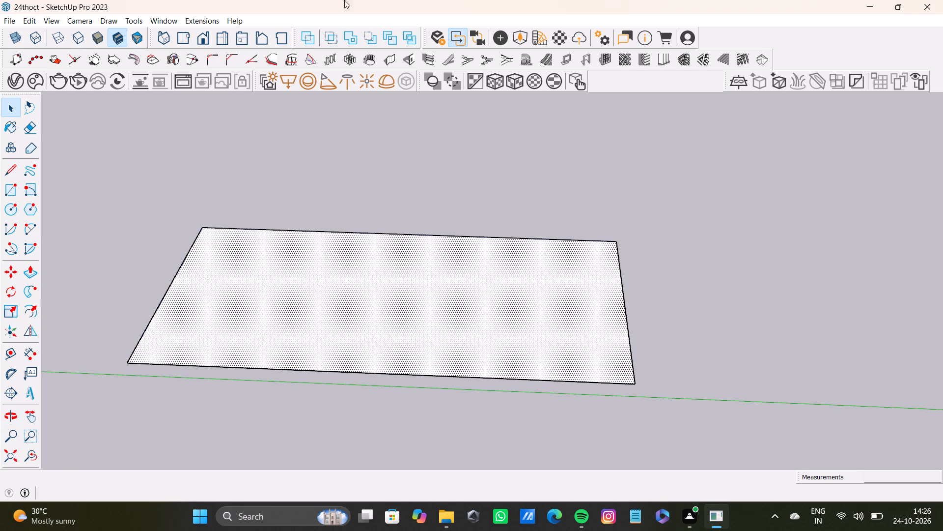
key(p)
drag(516, 354, 516, 354)
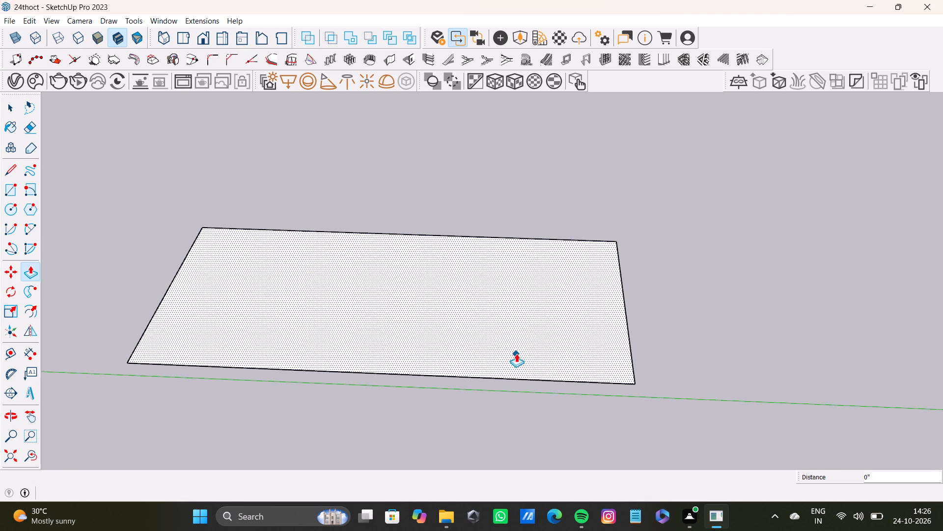
drag(516, 354, 518, 343)
key(6)
key(shift+quotedbl)
key(Return)
key(space)
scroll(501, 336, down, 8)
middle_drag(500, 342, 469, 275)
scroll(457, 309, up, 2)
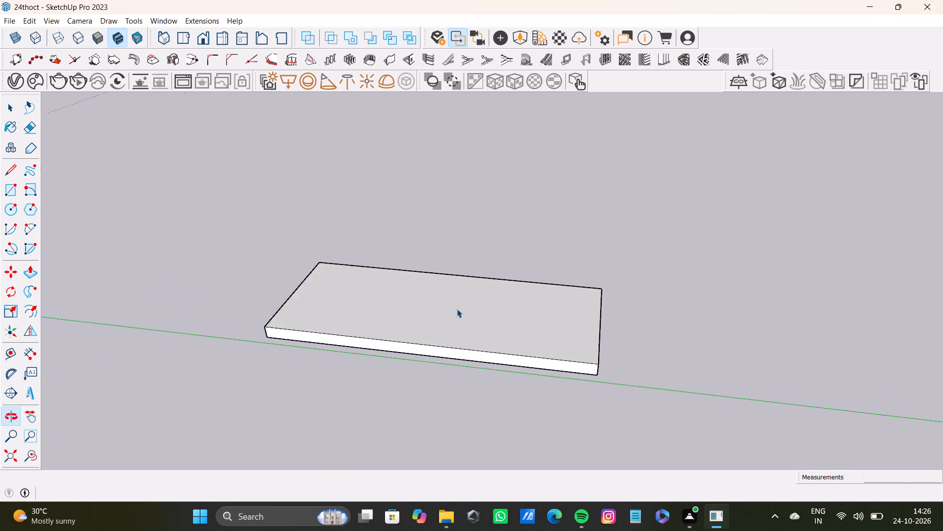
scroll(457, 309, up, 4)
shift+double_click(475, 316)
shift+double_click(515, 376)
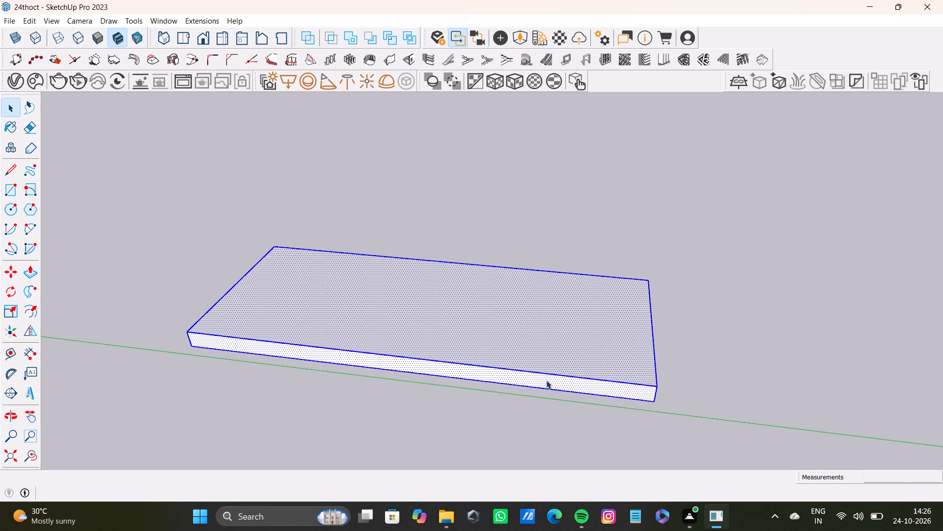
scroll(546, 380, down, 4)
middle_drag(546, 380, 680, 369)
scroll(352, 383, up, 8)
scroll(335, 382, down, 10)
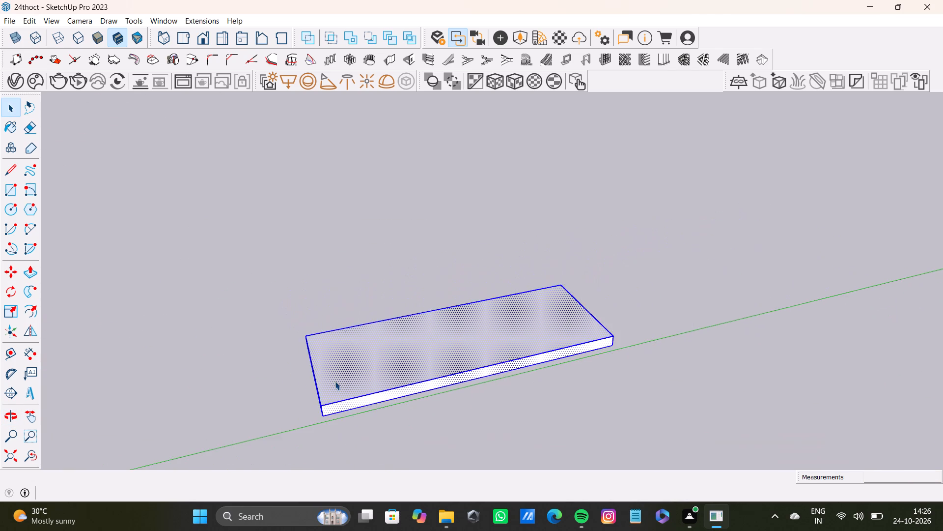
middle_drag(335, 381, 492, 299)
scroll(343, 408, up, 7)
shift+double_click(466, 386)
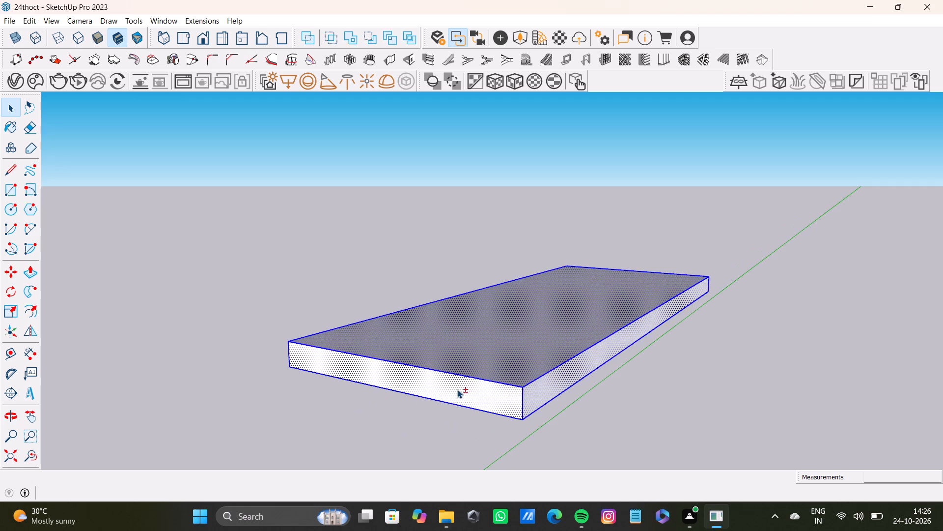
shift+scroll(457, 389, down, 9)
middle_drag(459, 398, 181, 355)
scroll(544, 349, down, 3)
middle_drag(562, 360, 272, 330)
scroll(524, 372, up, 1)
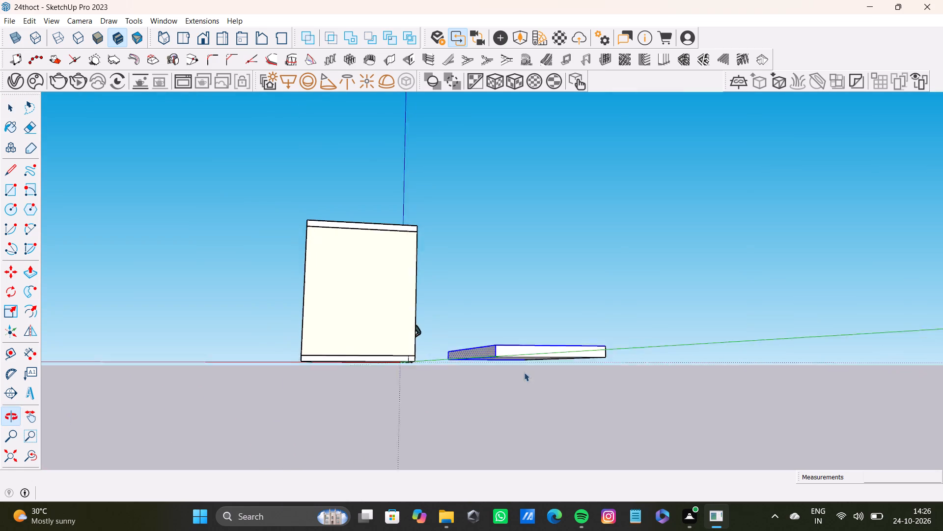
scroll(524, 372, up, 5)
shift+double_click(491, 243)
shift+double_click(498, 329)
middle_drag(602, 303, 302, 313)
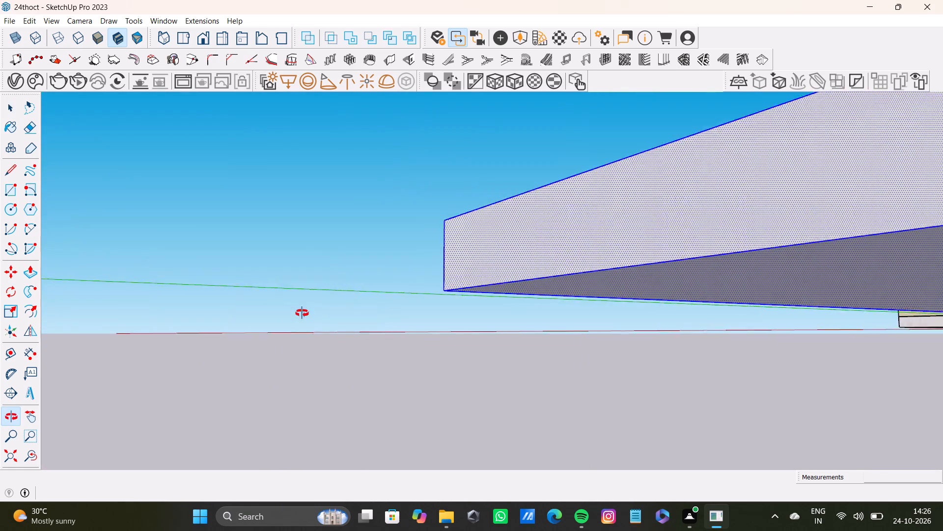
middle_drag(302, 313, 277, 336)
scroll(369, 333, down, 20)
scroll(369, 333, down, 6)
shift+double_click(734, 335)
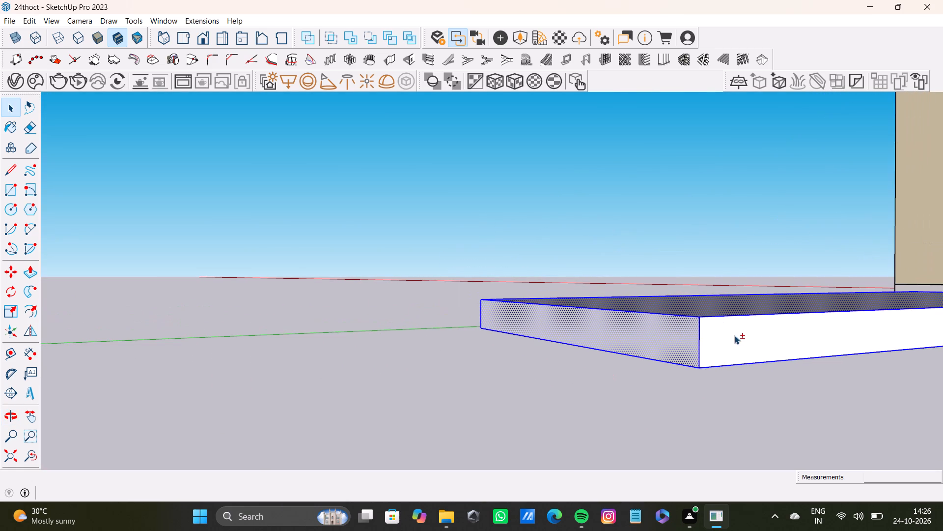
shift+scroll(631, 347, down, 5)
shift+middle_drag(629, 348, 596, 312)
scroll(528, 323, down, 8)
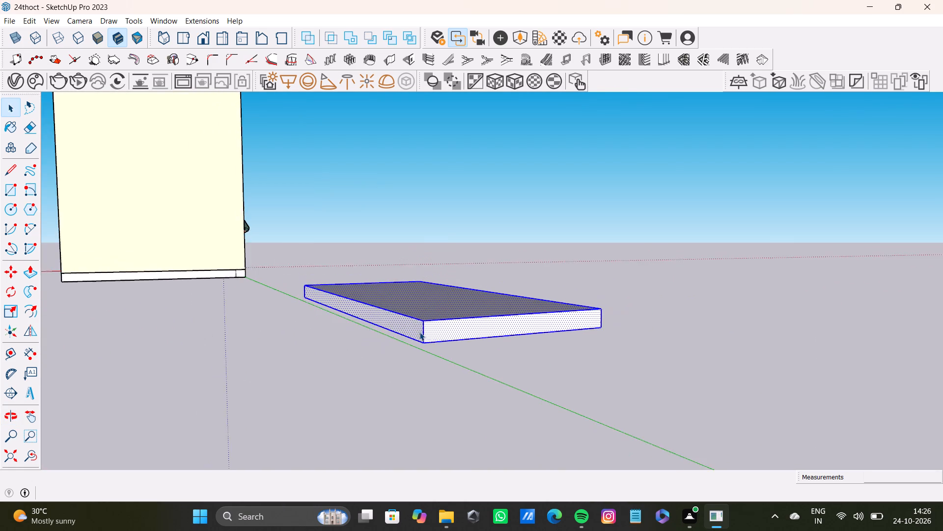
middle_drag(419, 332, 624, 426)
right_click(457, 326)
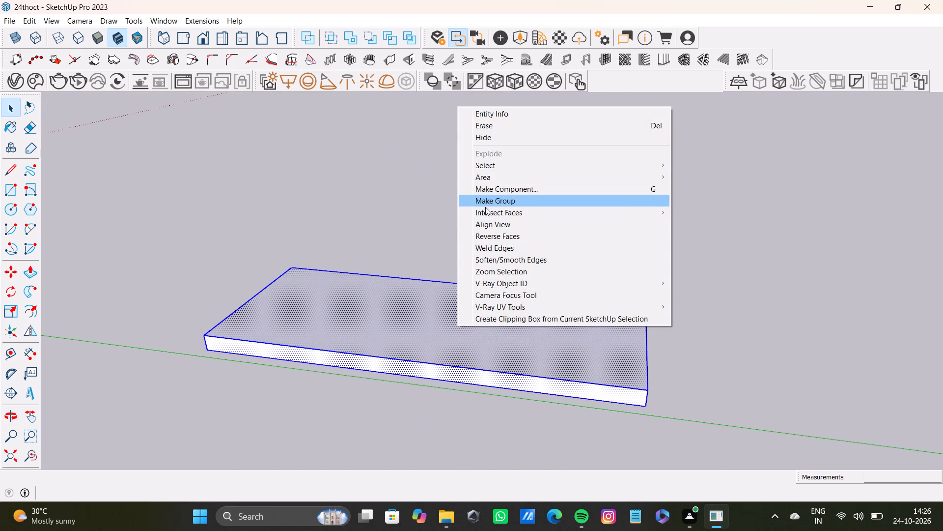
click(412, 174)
Offset the outline of the slab's top face inward about 5 5/8" to form a border.
click(397, 310)
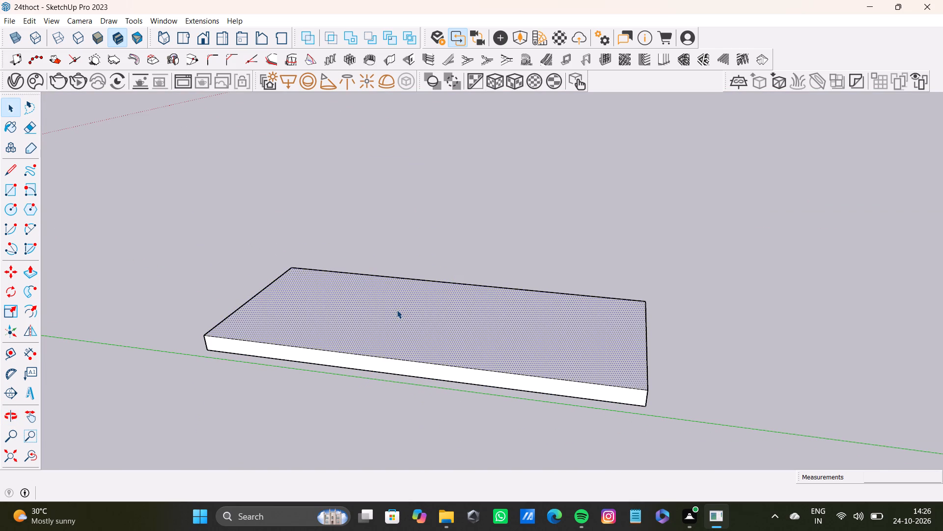
key(f)
drag(397, 310, 420, 287)
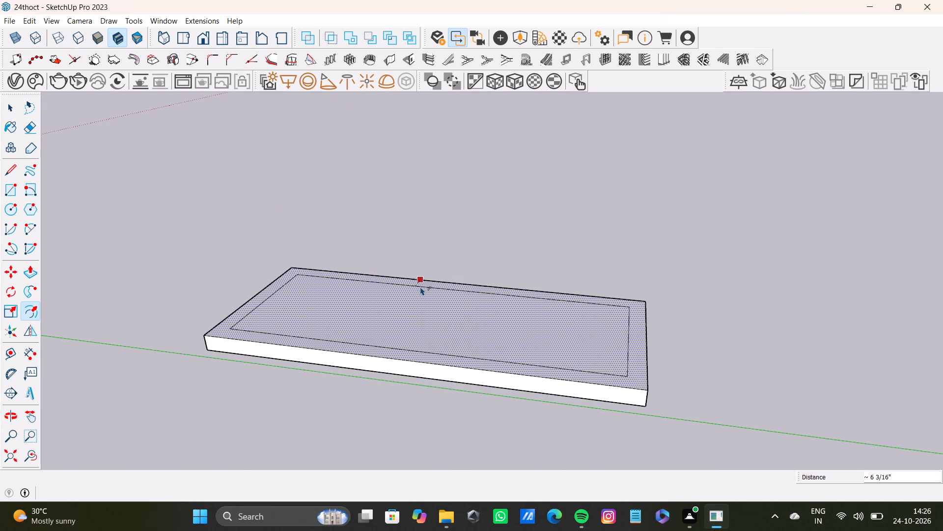
drag(420, 287, 421, 286)
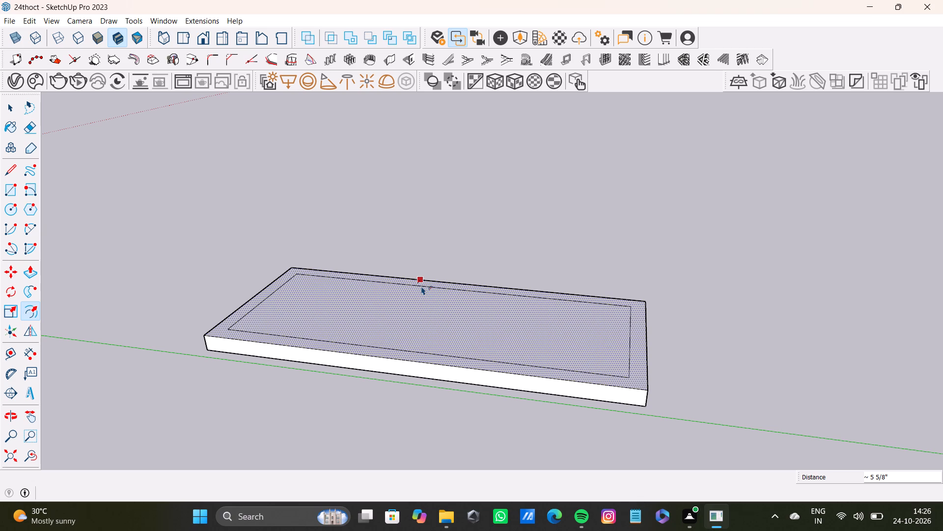
drag(421, 286, 422, 286)
Draw short lines from both inner corners on the far long side to the slab's outer edges, separating a full-length border strip.
scroll(388, 323, down, 5)
middle_drag(386, 329, 305, 525)
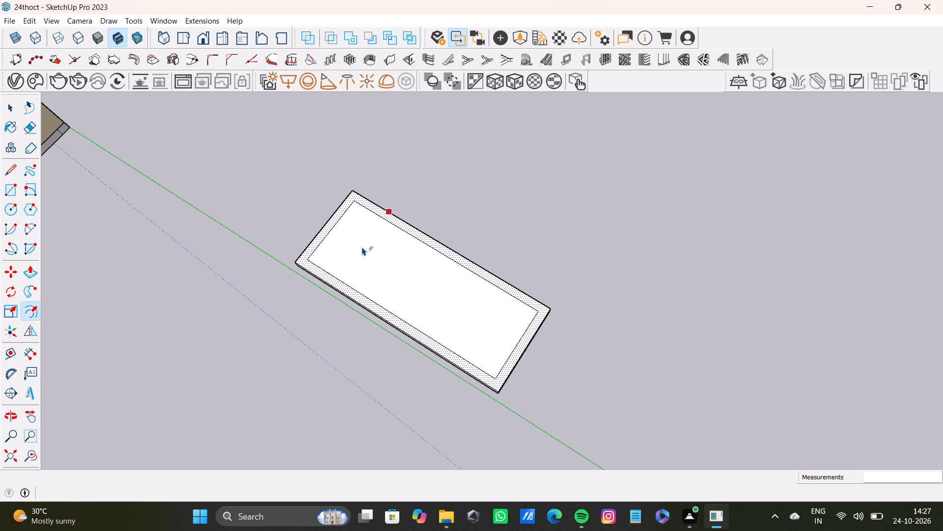
scroll(406, 186, down, 10)
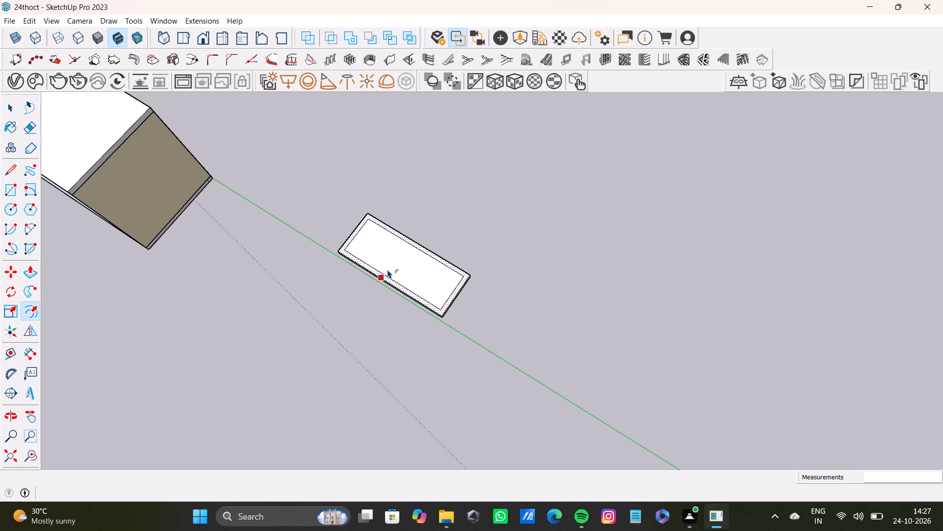
scroll(399, 277, up, 5)
scroll(403, 269, down, 9)
shift+middle_drag(403, 276, 466, 265)
scroll(457, 274, up, 9)
middle_drag(470, 281, 567, 270)
scroll(437, 262, up, 3)
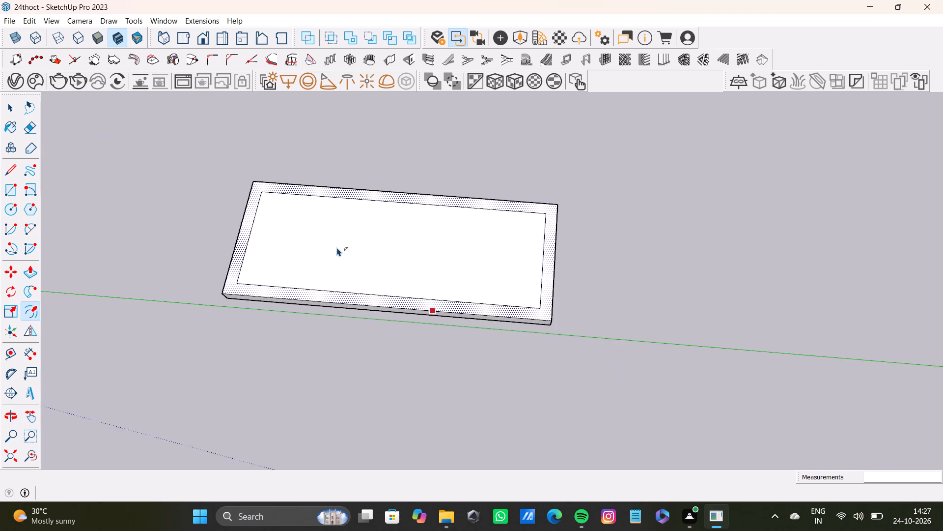
scroll(337, 247, up, 3)
key(l)
scroll(269, 197, up, 7)
click(222, 160)
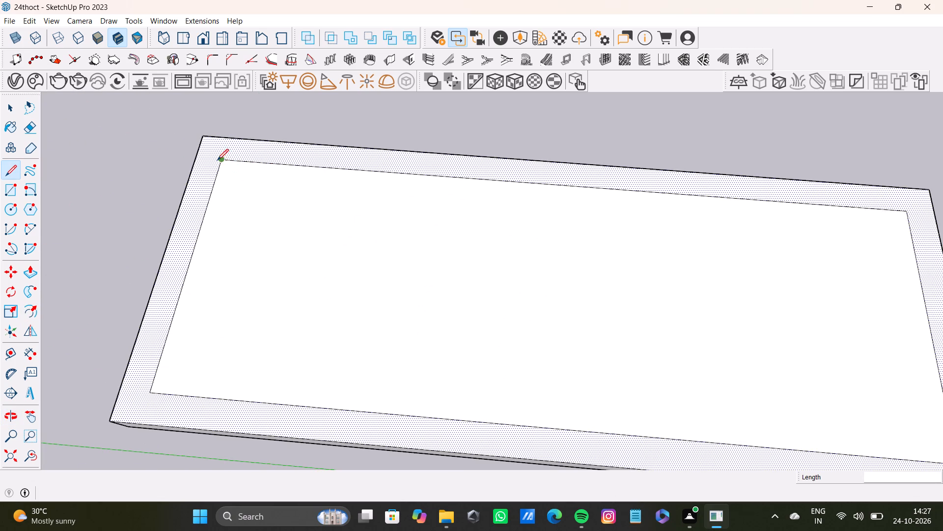
click(196, 161)
scroll(426, 244, down, 8)
shift+middle_drag(445, 244, 338, 269)
scroll(542, 267, up, 5)
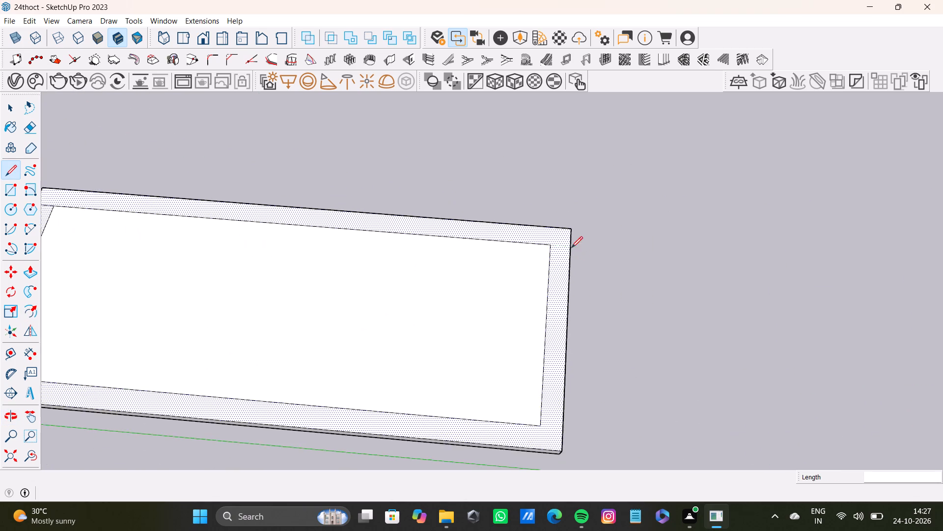
scroll(571, 248, up, 4)
click(540, 248)
click(576, 248)
key(space)
Push/Pull the separated far-side strip upward into a tall wall, extending it by about 5' 5 9/16" and another 3' 1 11/16".
scroll(336, 270, down, 8)
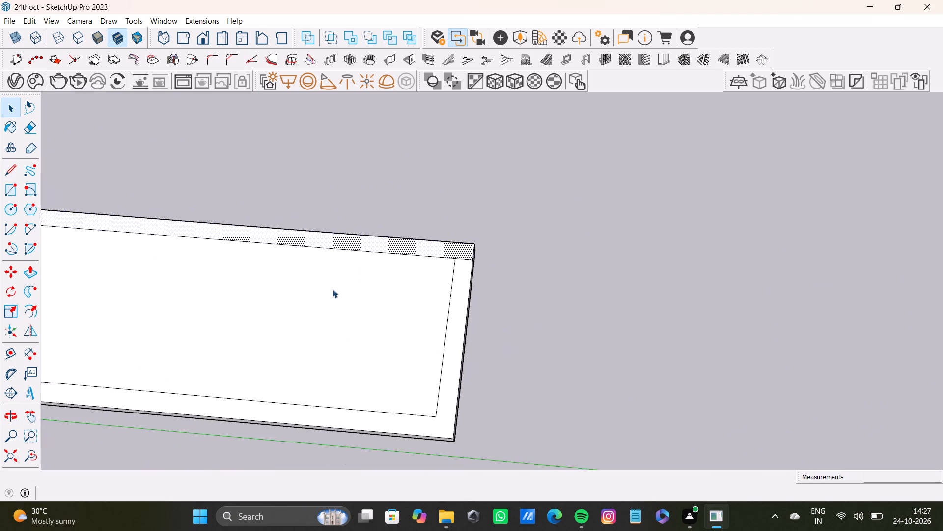
scroll(333, 289, down, 6)
shift+middle_drag(340, 303, 376, 327)
scroll(499, 304, up, 6)
click(447, 275)
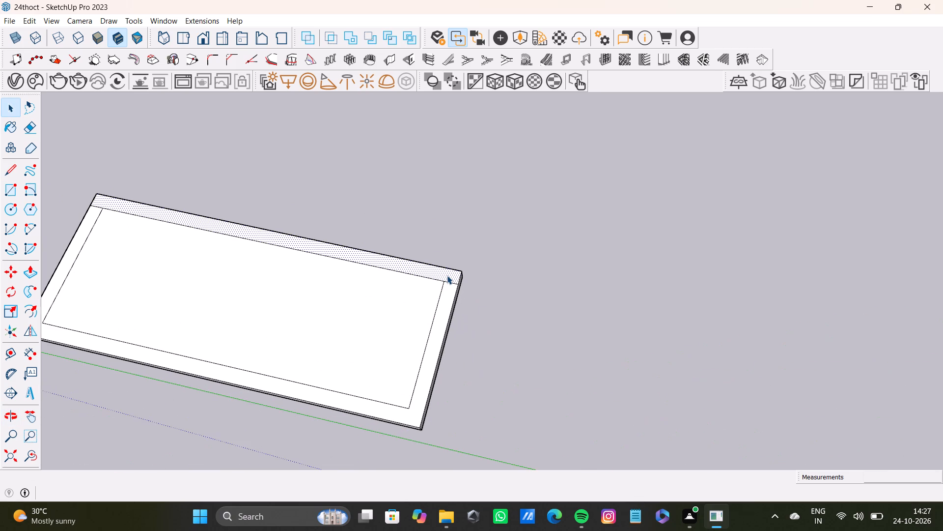
key(p)
drag(447, 275, 376, 205)
scroll(385, 216, down, 9)
shift+scroll(439, 313, up, 1)
middle_drag(439, 313, 362, 183)
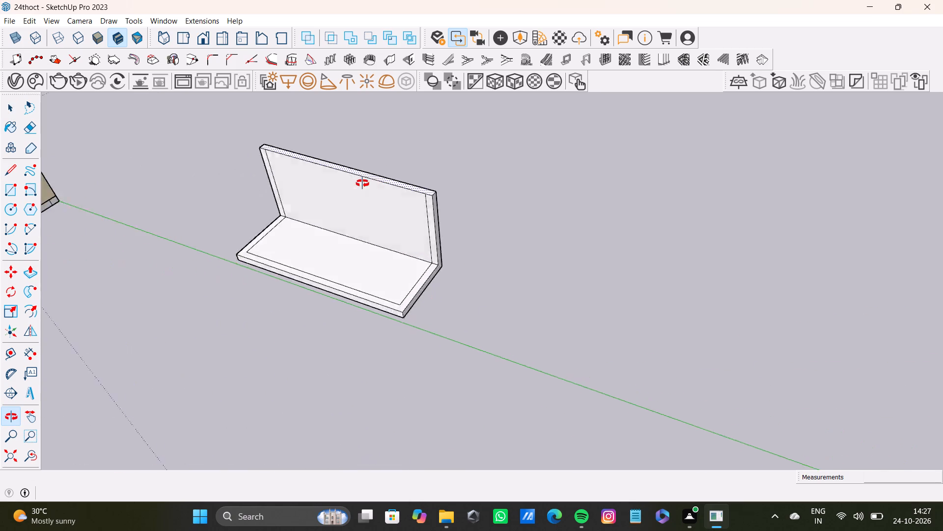
middle_drag(362, 183, 374, 300)
scroll(442, 323, up, 3)
drag(455, 321, 421, 210)
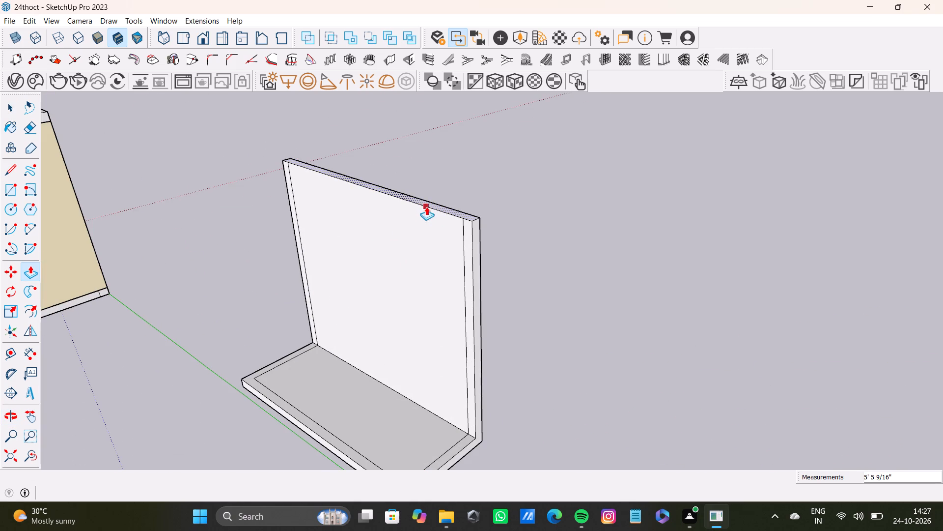
drag(426, 206, 399, 134)
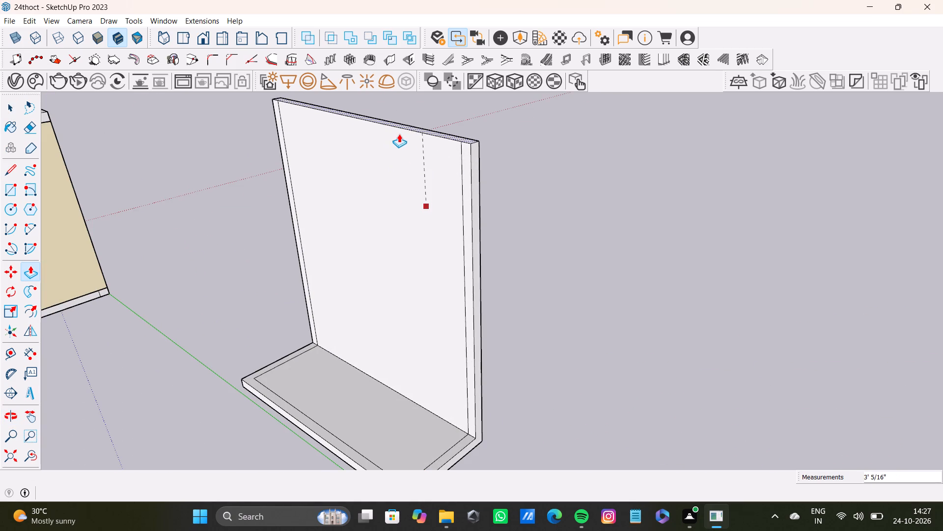
drag(399, 134, 398, 131)
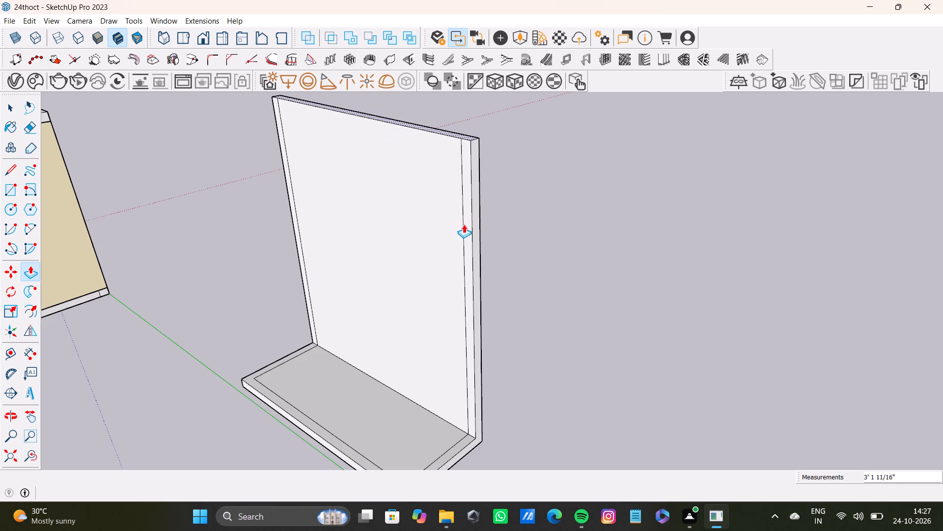
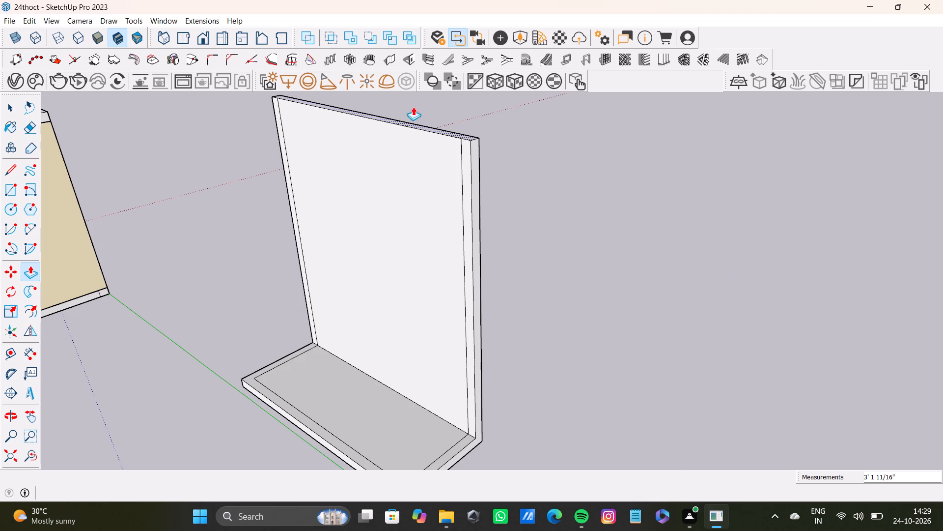
Place a horizontal guide line about 6 7/8" below the top edge of the tall wall's inner face.
scroll(401, 393, down, 9)
middle_drag(413, 362, 444, 346)
shift+scroll(436, 350, up, 5)
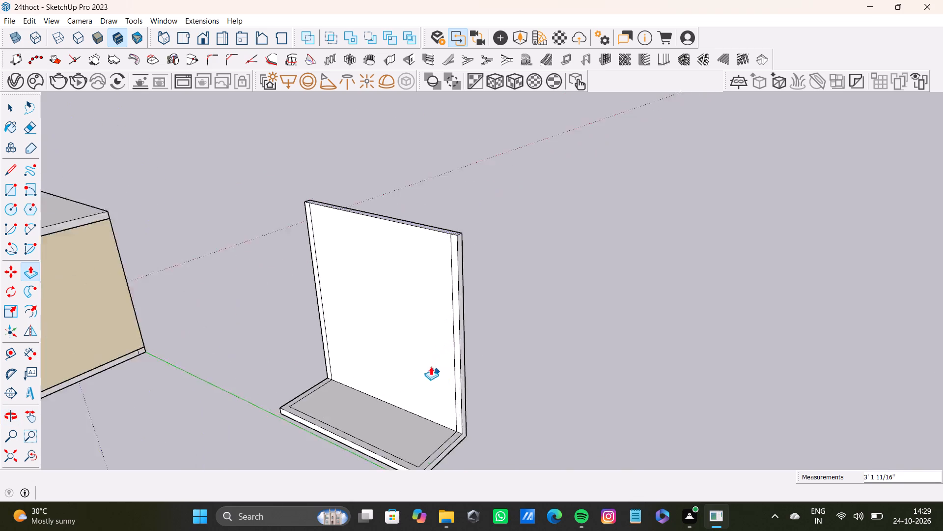
shift+scroll(431, 366, up, 2)
middle_drag(422, 364, 490, 325)
key(r)
key(t)
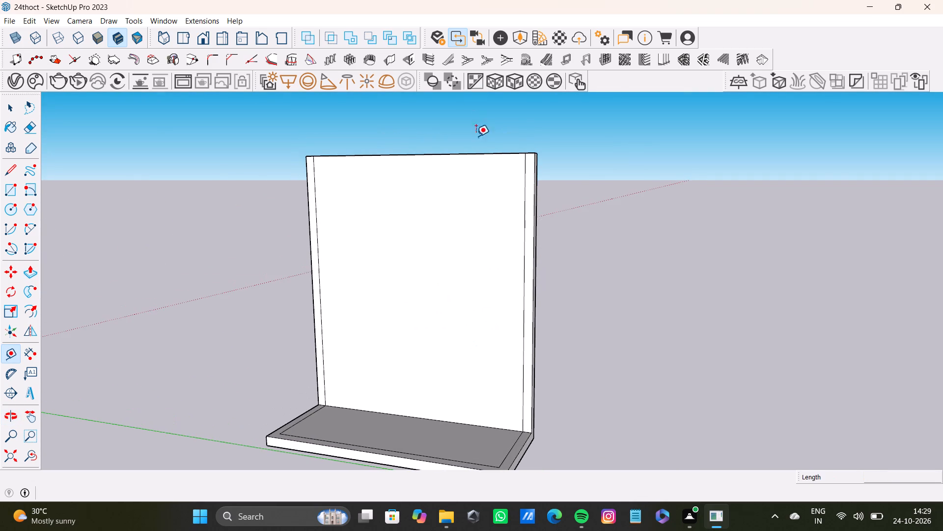
scroll(473, 169, up, 2)
key(t)
click(488, 149)
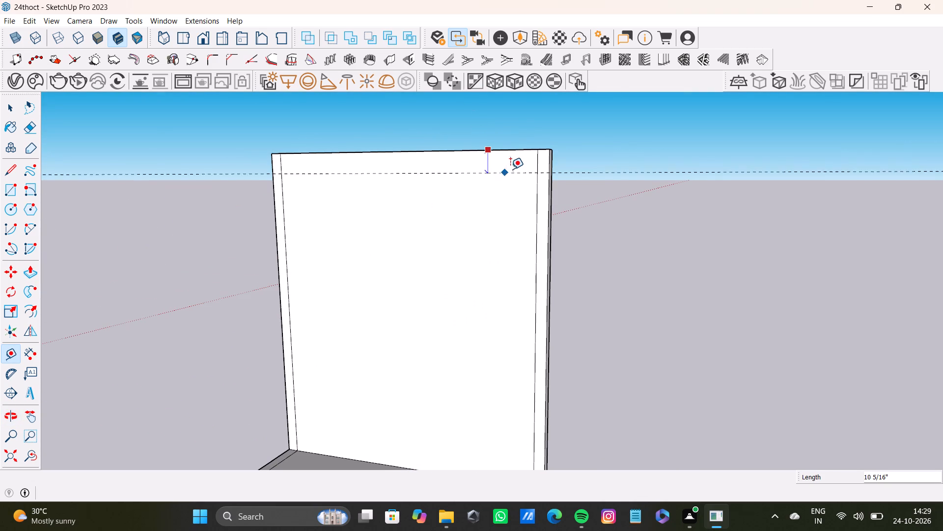
click(515, 165)
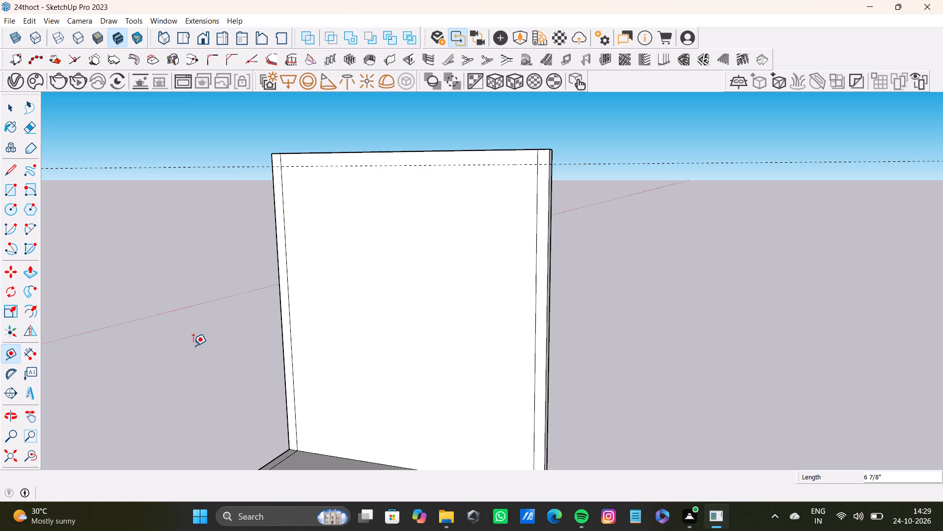
Draw a line along the guide between the wall's two vertical border lines, separating a top strip.
key(l)
scroll(315, 168, up, 7)
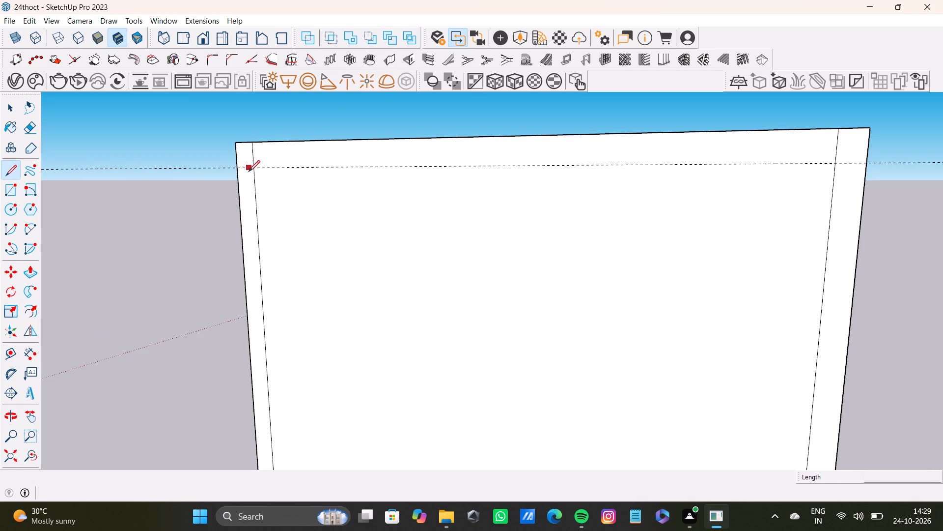
click(255, 166)
scroll(650, 253, down, 4)
shift+middle_drag(696, 219, 489, 248)
scroll(535, 204, up, 1)
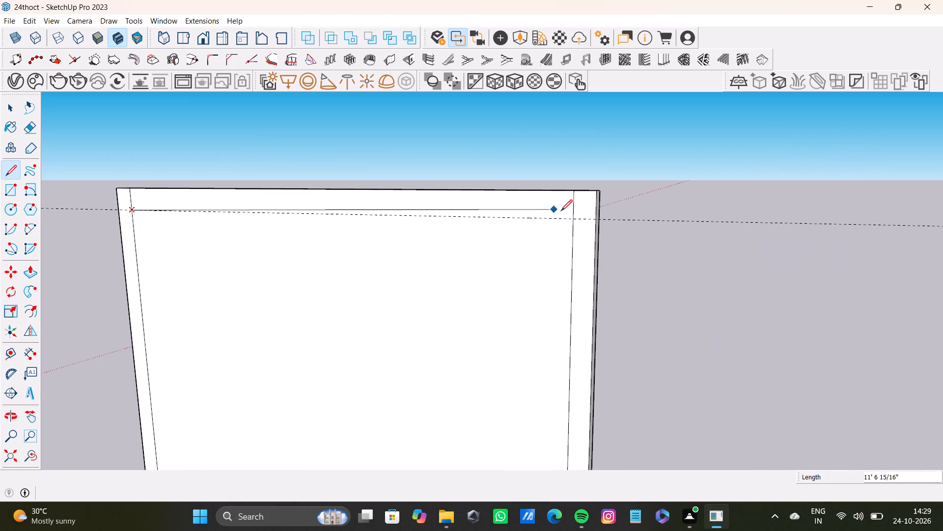
click(571, 218)
Push/Pull the wall's separated top strip outward over the base slab to form an overhead slab.
key(space)
click(546, 206)
key(p)
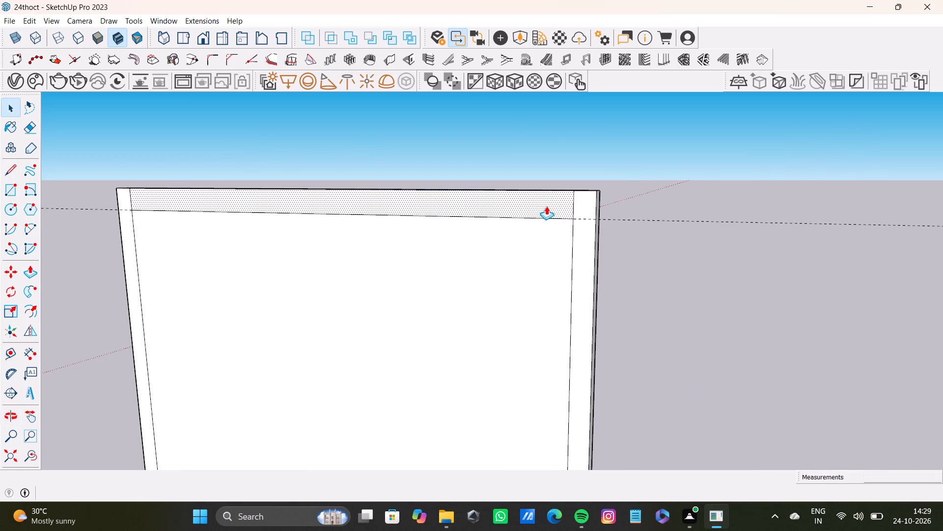
drag(546, 206, 468, 222)
scroll(468, 221, down, 9)
shift+middle_drag(451, 299, 376, 190)
shift+scroll(377, 190, down, 4)
shift+middle_drag(383, 211, 340, 229)
drag(356, 144, 373, 361)
scroll(374, 339, down, 4)
middle_drag(374, 339, 481, 336)
key(space)
Draw a short line along the guide across the wall's border strip at the end farther from the room.
scroll(488, 199, up, 11)
middle_drag(527, 233, 572, 220)
scroll(546, 221, up, 2)
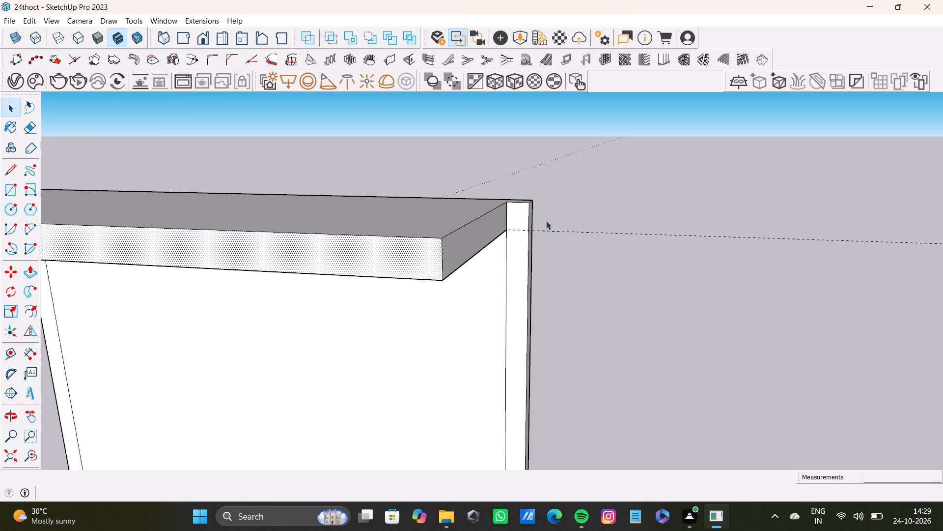
scroll(546, 221, up, 9)
key(l)
scroll(512, 224, up, 6)
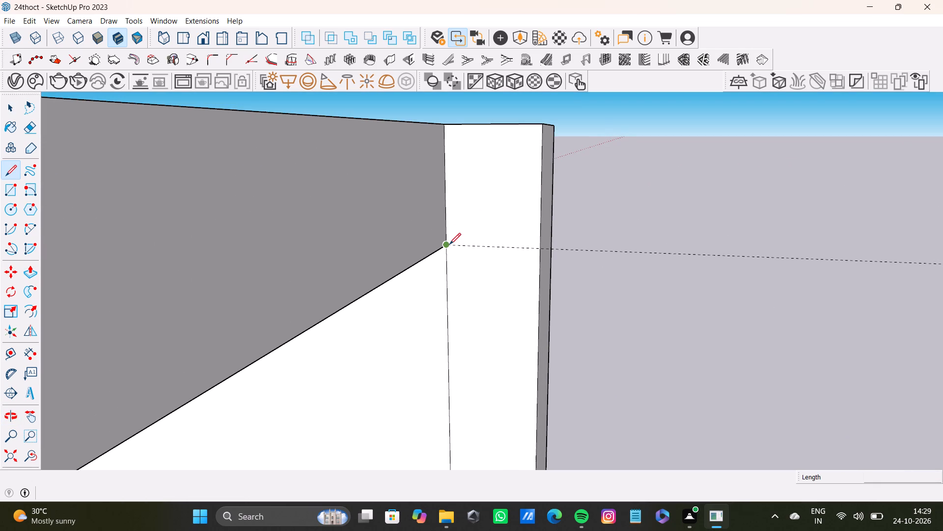
drag(449, 244, 461, 244)
click(541, 249)
Push/Pull that corner face outward, extending it another 3' 4 1/16" to align with the overhead slab's front face.
key(space)
click(510, 213)
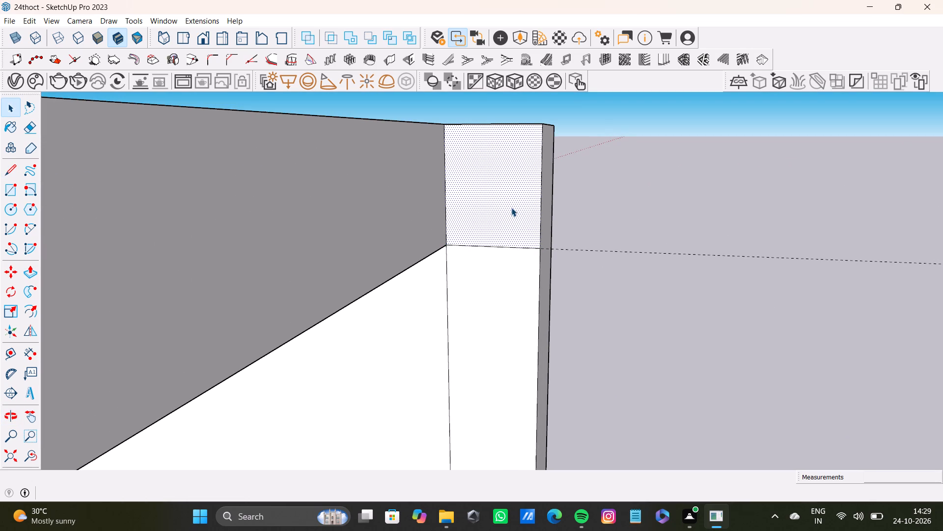
key(p)
drag(511, 207, 402, 212)
scroll(398, 214, down, 13)
shift+middle_drag(396, 248, 508, 206)
drag(514, 194, 475, 221)
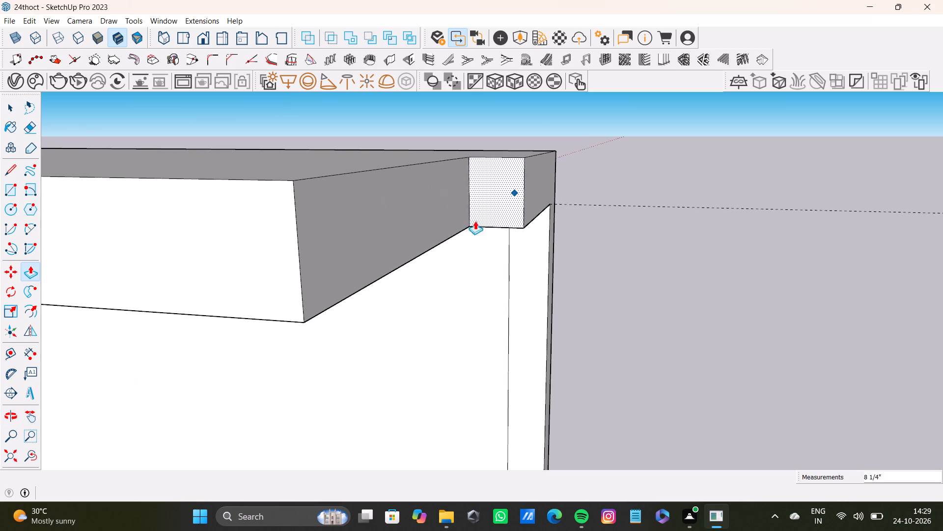
drag(475, 221, 282, 178)
Draw a short line along the guide across the wall's border strip at the end nearer the room.
scroll(306, 194, down, 11)
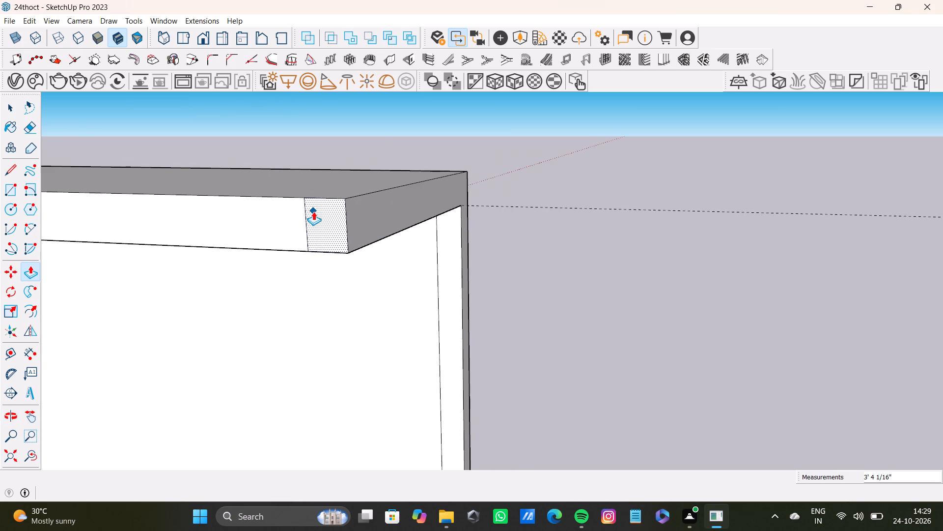
scroll(313, 211, down, 6)
shift+middle_drag(318, 211, 498, 201)
scroll(415, 260, down, 7)
middle_drag(324, 321, 439, 328)
scroll(347, 318, down, 2)
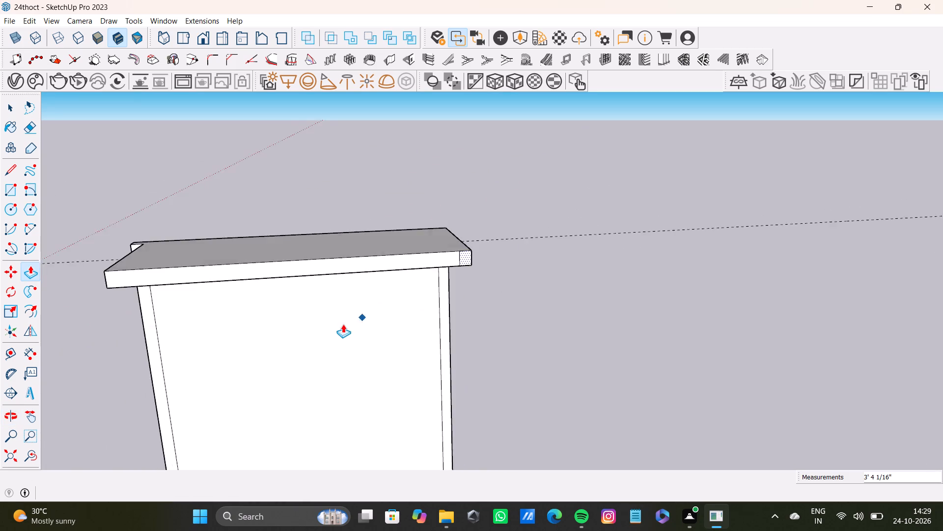
scroll(343, 324, down, 3)
shift+middle_drag(335, 325, 506, 264)
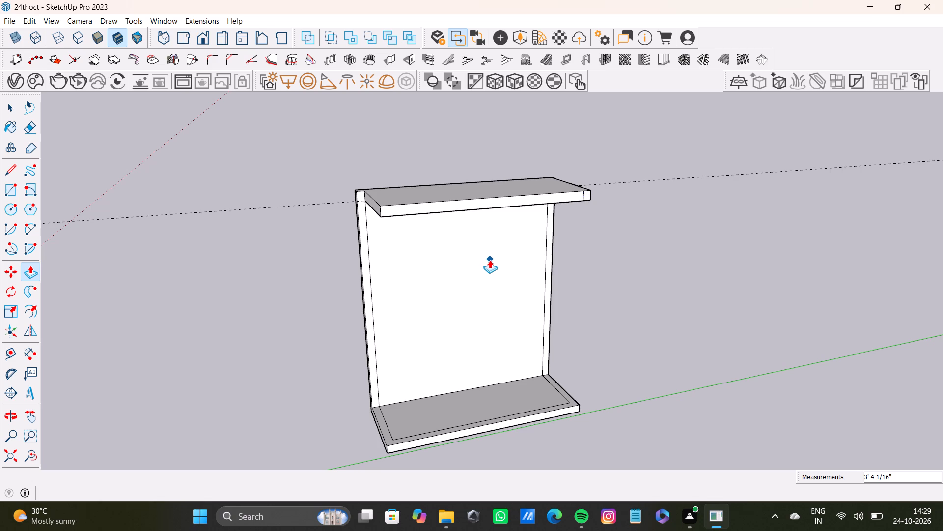
scroll(534, 248, down, 8)
scroll(398, 210, up, 16)
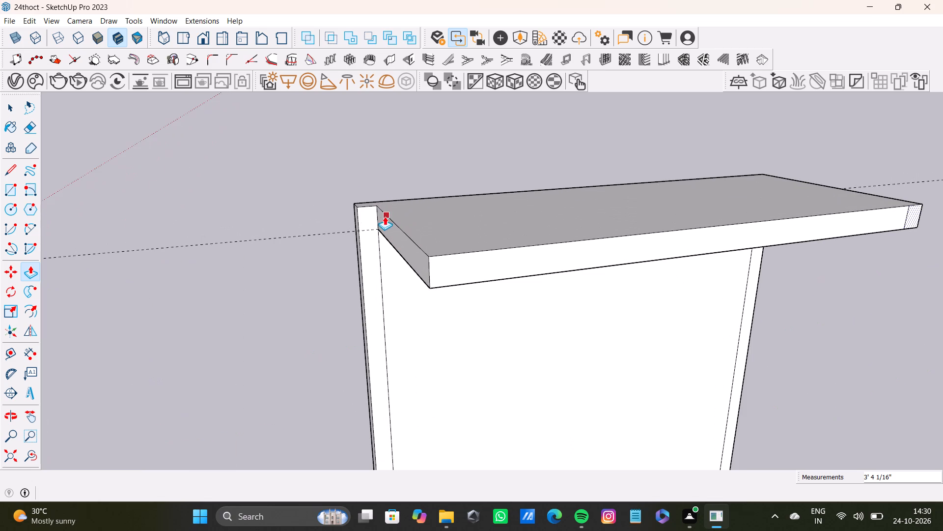
key(space)
key(l)
scroll(364, 218, up, 12)
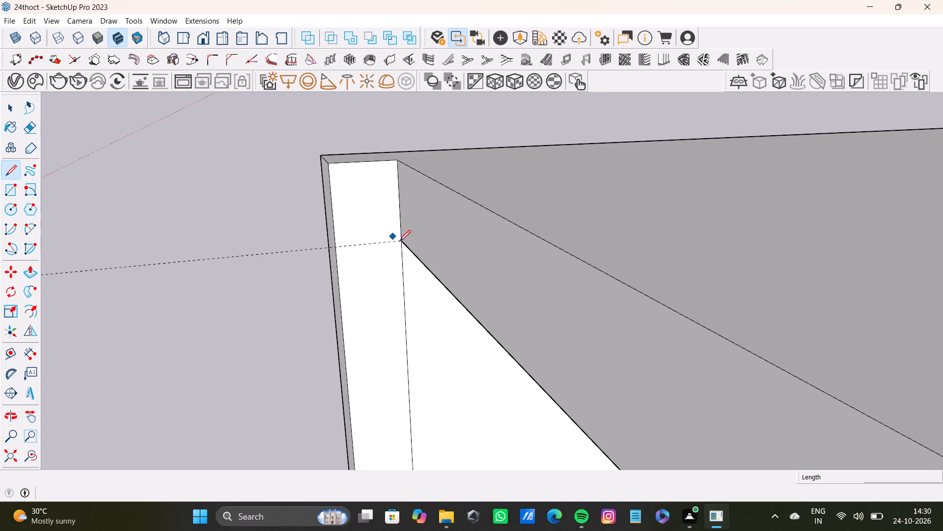
click(404, 242)
click(333, 250)
Push/Pull the corner face nearer the room outward to align with the overhead slab's front face.
key(space)
click(366, 222)
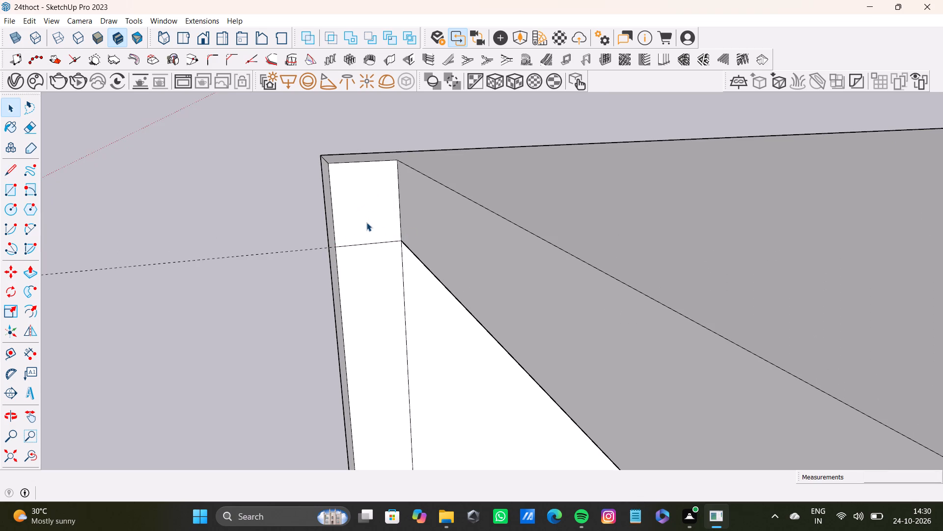
key(p)
drag(366, 222, 444, 307)
scroll(449, 309, down, 9)
shift+middle_drag(517, 352, 491, 283)
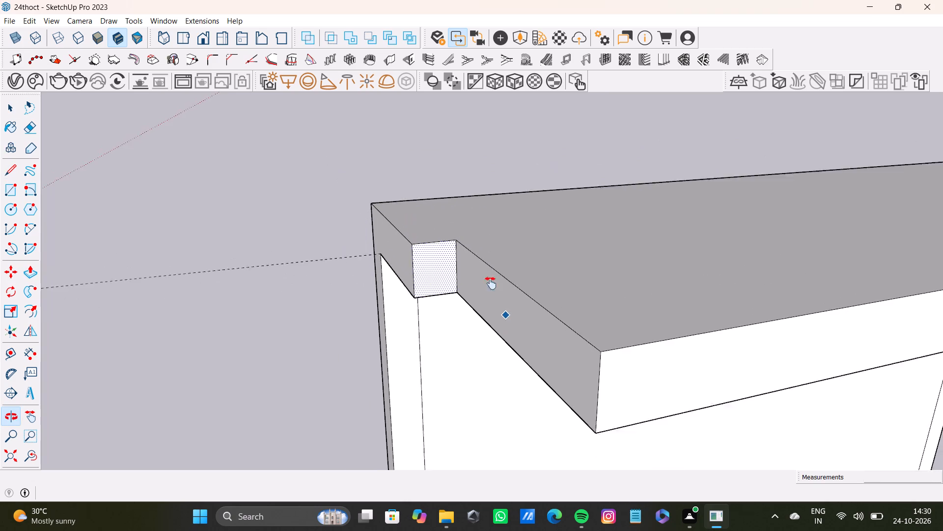
shift+middle_drag(491, 283, 492, 285)
drag(434, 235, 612, 337)
scroll(601, 335, down, 5)
middle_drag(654, 365, 597, 363)
Delete the vertical seam lines near both ends of the overhead slab's front face.
scroll(564, 336, up, 3)
key(space)
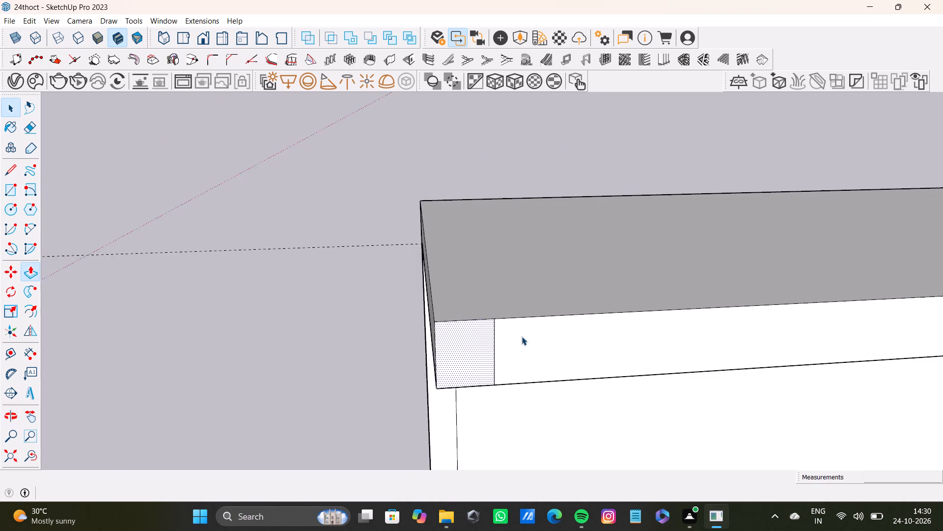
scroll(522, 336, up, 1)
click(488, 356)
click(485, 360)
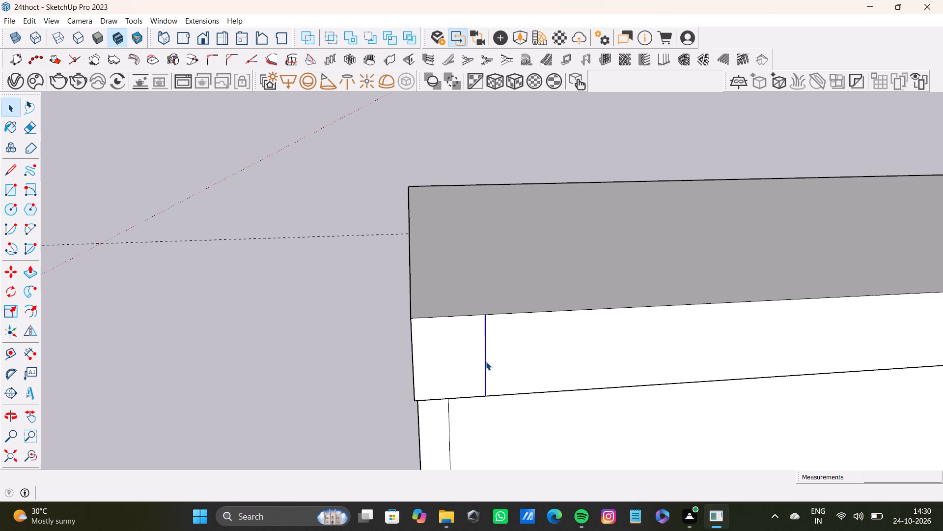
key(Delete)
scroll(501, 354, down, 12)
shift+middle_drag(848, 404, 726, 371)
shift+scroll(850, 284, up, 1)
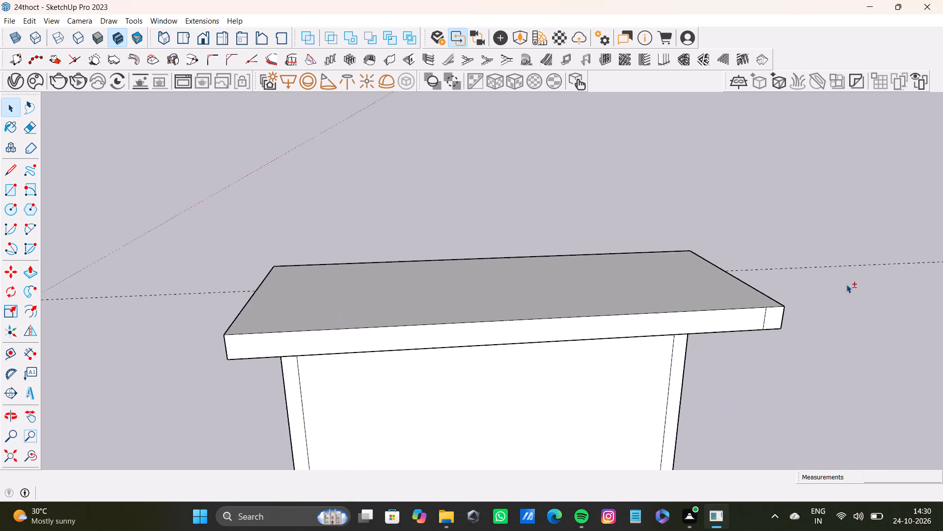
shift+scroll(846, 284, up, 10)
shift+click(751, 327)
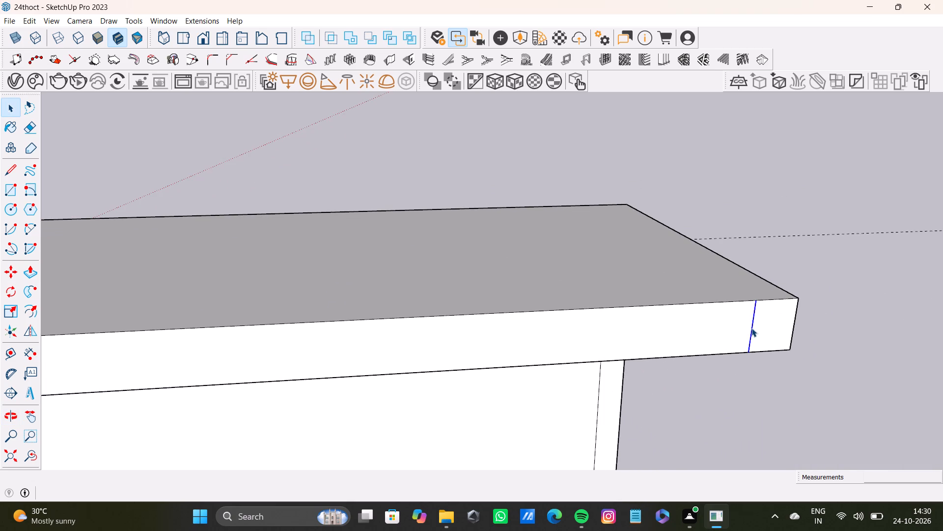
key(Delete)
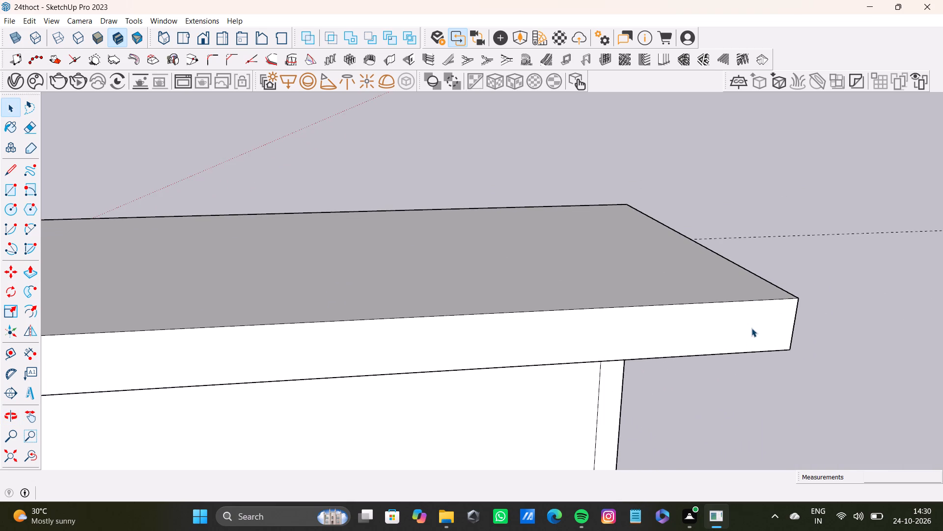
Examine the new base, wall and overhead slab from several sides, including their position beside the room.
scroll(682, 307, down, 8)
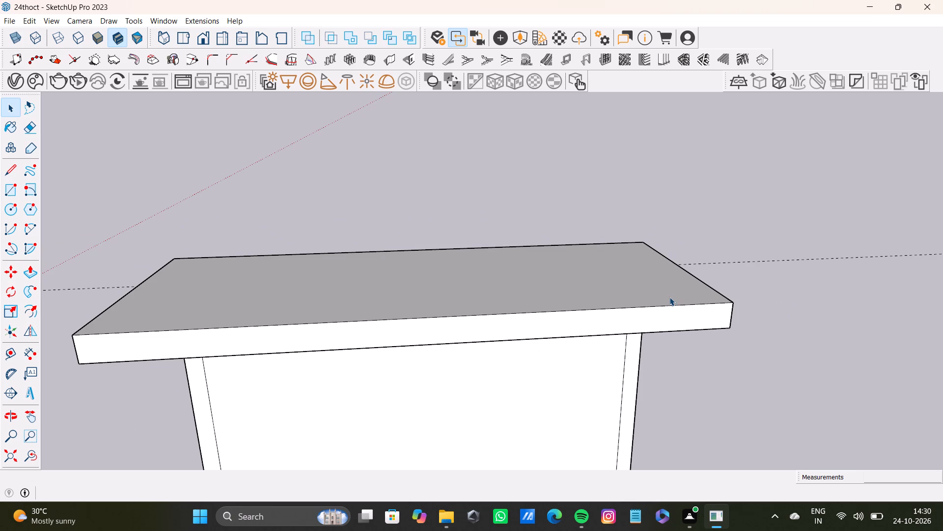
scroll(648, 286, down, 10)
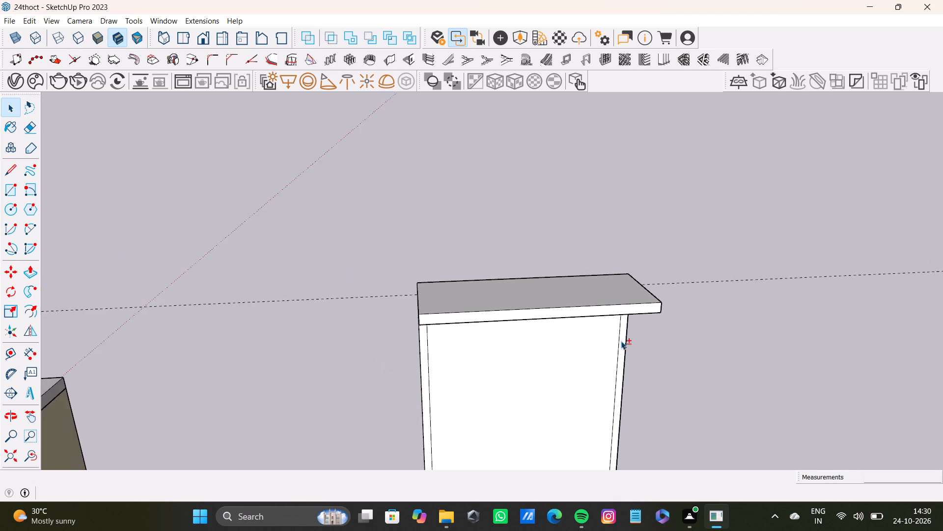
shift+middle_drag(620, 346, 533, 121)
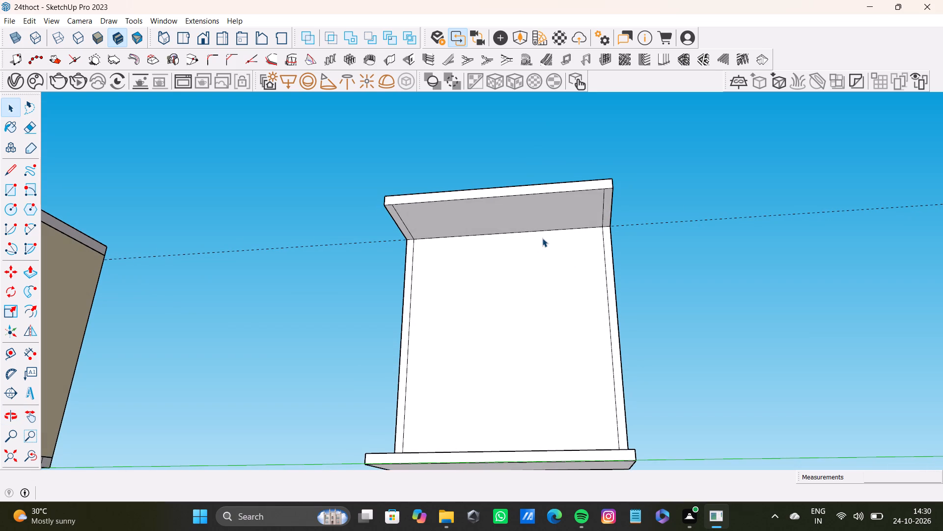
scroll(552, 363, down, 5)
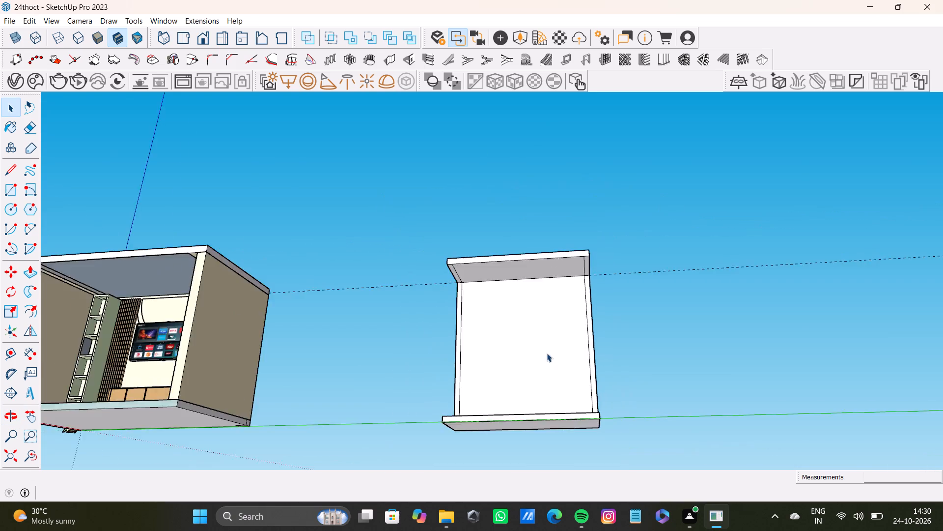
scroll(547, 353, down, 5)
middle_drag(574, 319, 422, 425)
scroll(490, 369, down, 4)
shift+middle_drag(499, 367, 344, 341)
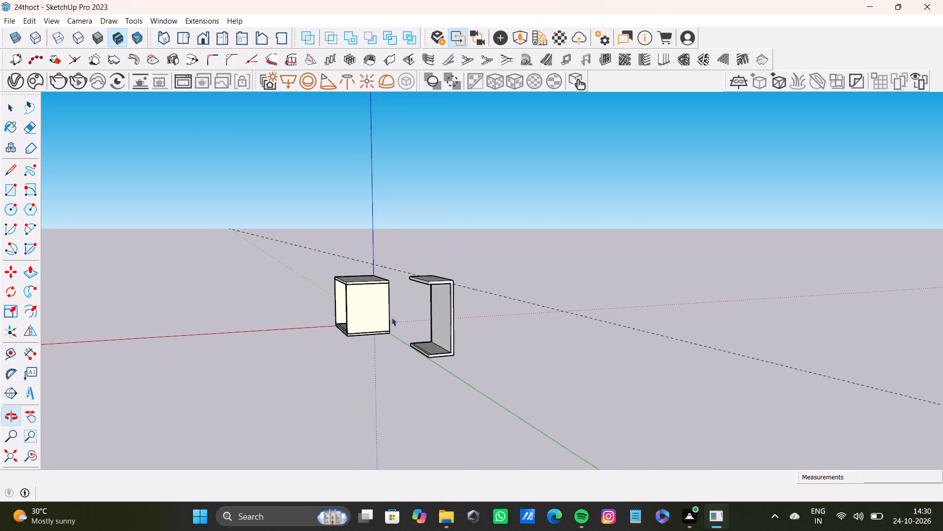
scroll(412, 289, up, 9)
scroll(462, 387, down, 2)
shift+middle_drag(462, 387, 635, 332)
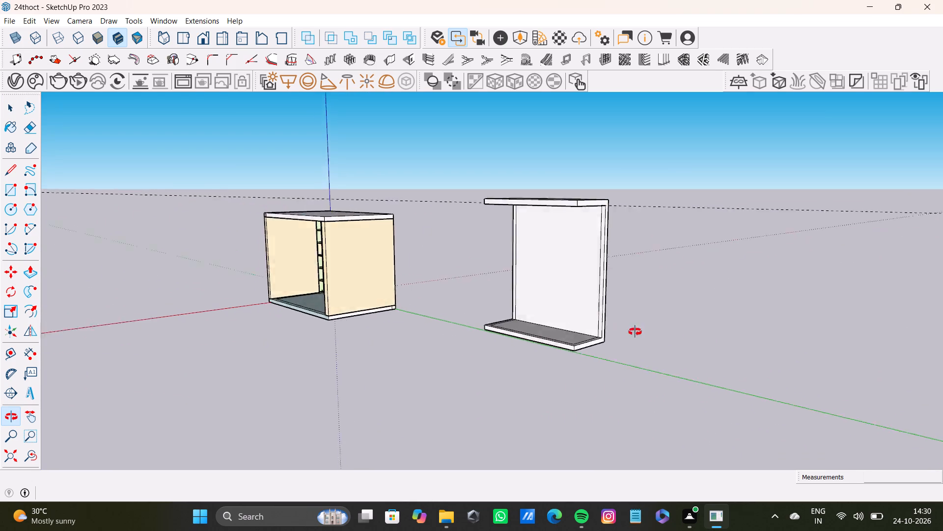
shift+middle_drag(635, 332, 365, 340)
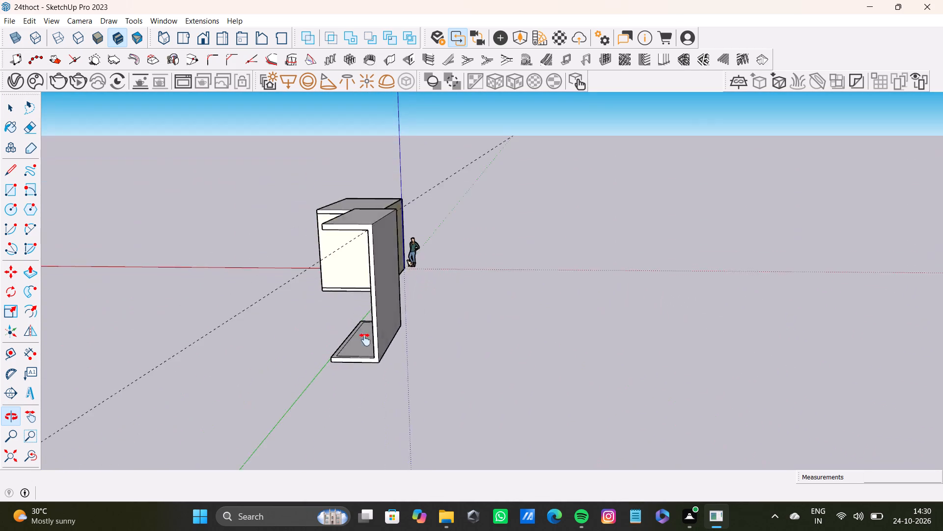
shift+middle_drag(365, 340, 599, 366)
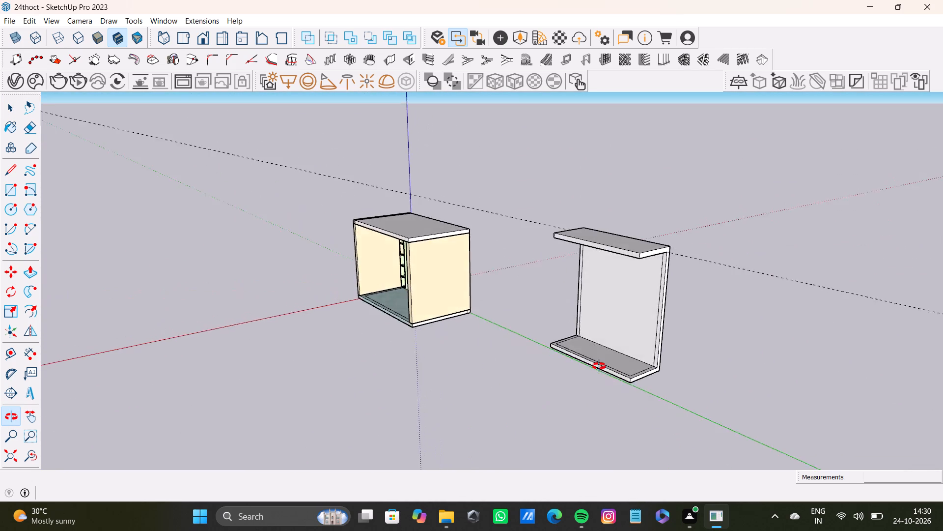
shift+middle_drag(599, 366, 529, 371)
scroll(473, 333, up, 4)
shift+middle_drag(464, 331, 372, 225)
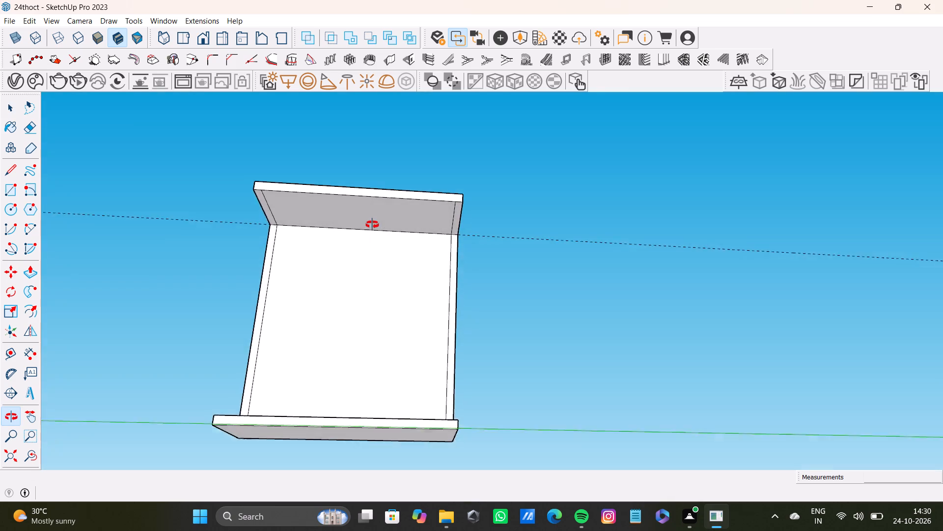
shift+middle_drag(372, 225, 404, 217)
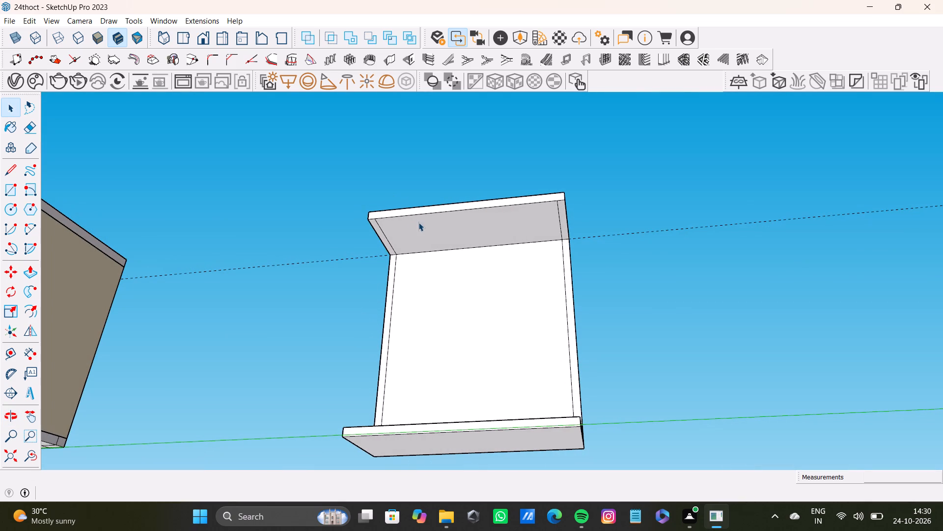
scroll(467, 317, down, 4)
middle_drag(464, 315, 458, 430)
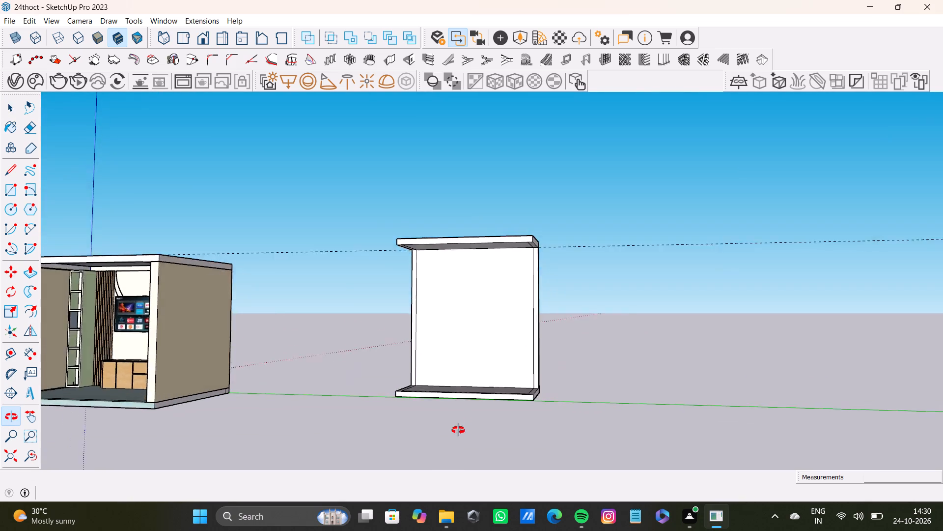
middle_drag(458, 430, 457, 431)
scroll(472, 365, down, 7)
middle_drag(512, 383, 447, 410)
scroll(481, 392, up, 7)
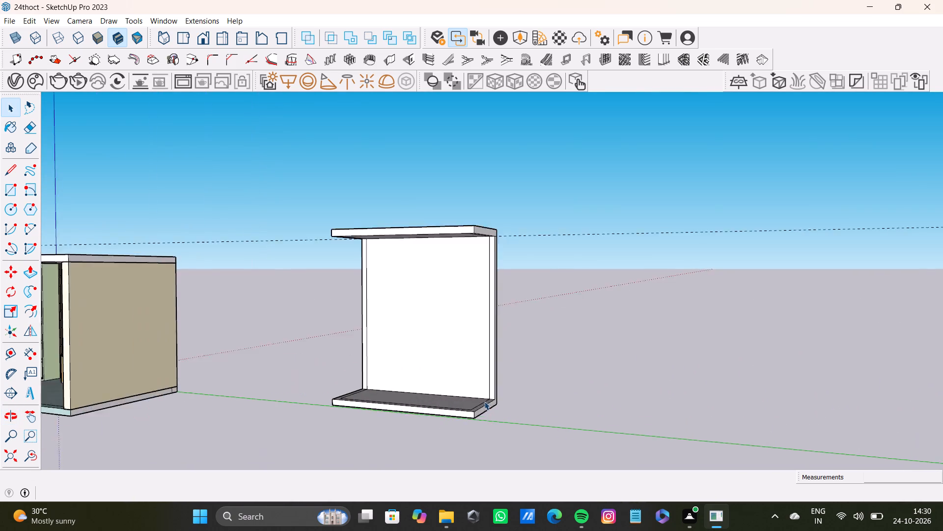
Push/Pull the shell's end face farther from the room outward, lengthening the base, wall and overhead slab.
scroll(484, 401, up, 7)
click(485, 418)
click(482, 414)
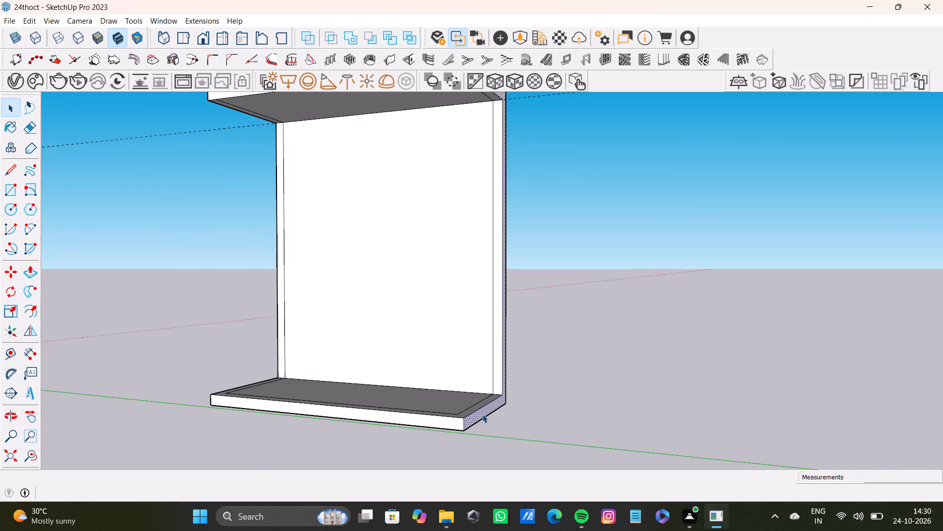
key(p)
drag(482, 413, 599, 418)
scroll(599, 418, down, 7)
shift+middle_drag(599, 418, 577, 386)
key(space)
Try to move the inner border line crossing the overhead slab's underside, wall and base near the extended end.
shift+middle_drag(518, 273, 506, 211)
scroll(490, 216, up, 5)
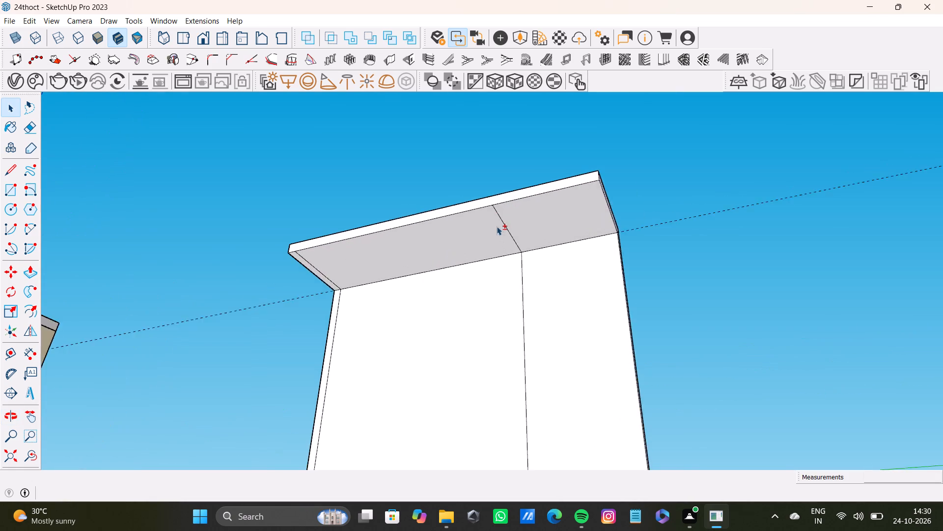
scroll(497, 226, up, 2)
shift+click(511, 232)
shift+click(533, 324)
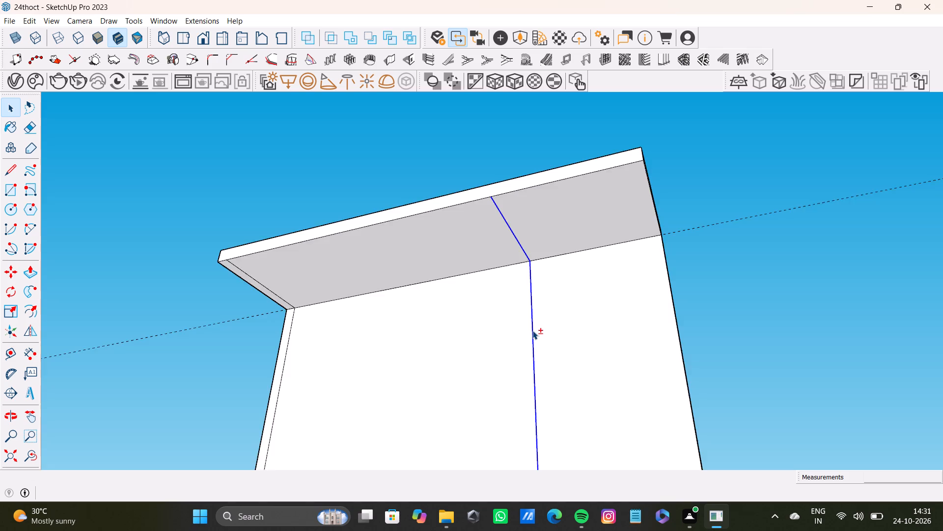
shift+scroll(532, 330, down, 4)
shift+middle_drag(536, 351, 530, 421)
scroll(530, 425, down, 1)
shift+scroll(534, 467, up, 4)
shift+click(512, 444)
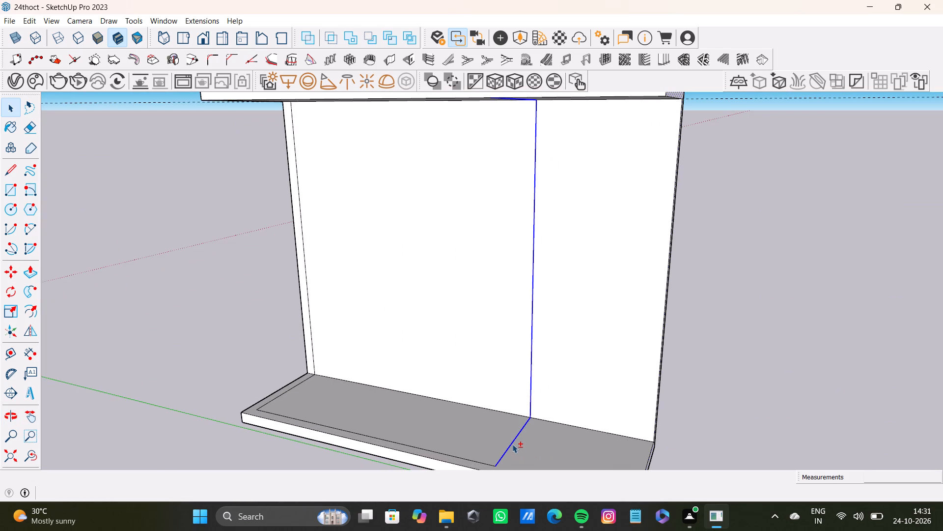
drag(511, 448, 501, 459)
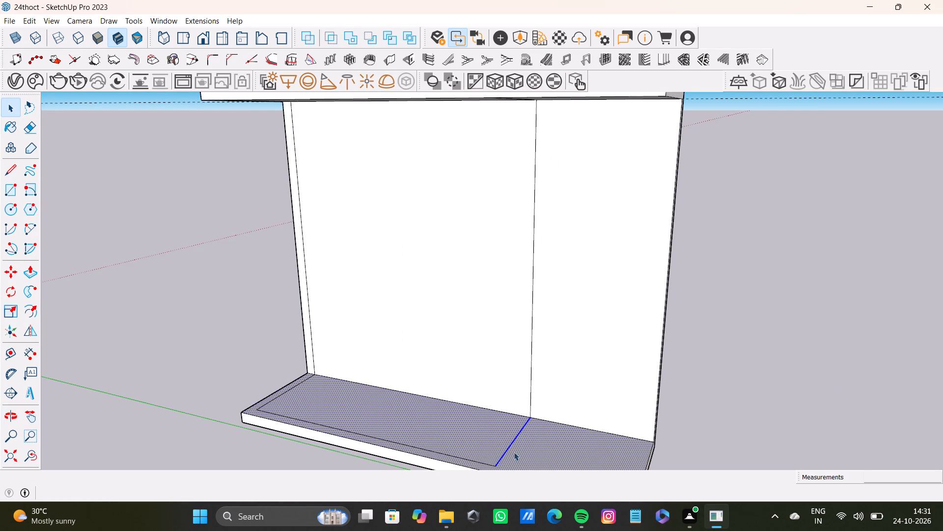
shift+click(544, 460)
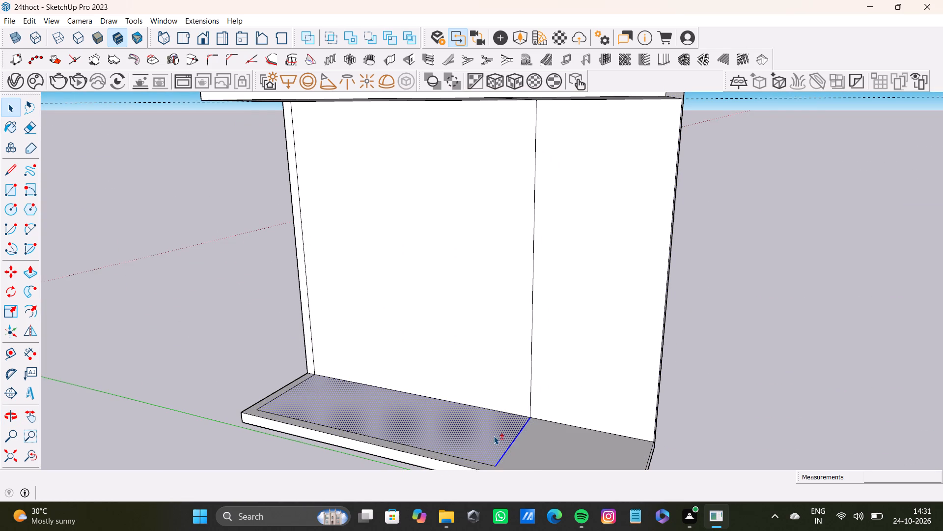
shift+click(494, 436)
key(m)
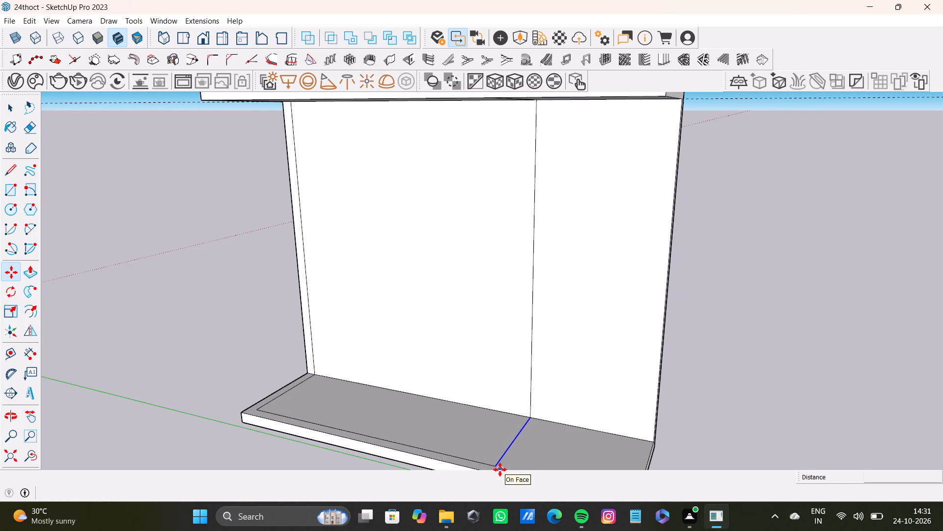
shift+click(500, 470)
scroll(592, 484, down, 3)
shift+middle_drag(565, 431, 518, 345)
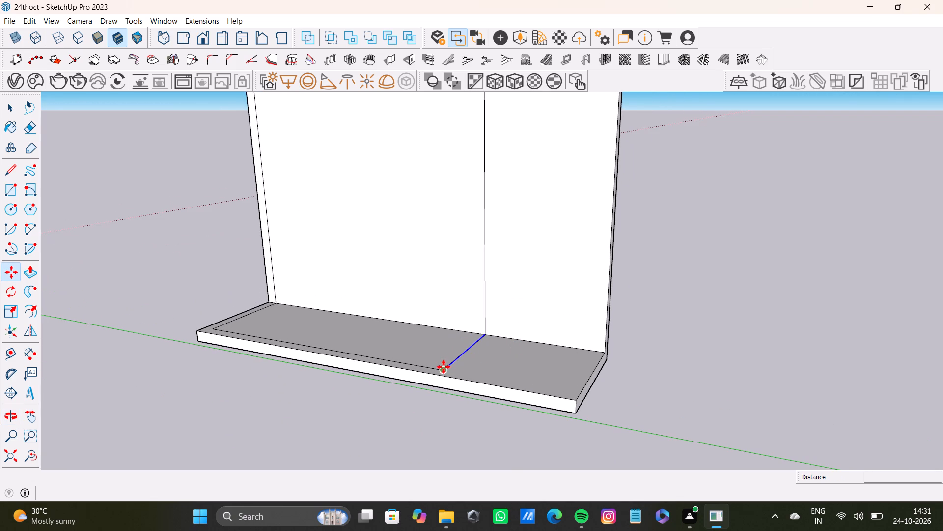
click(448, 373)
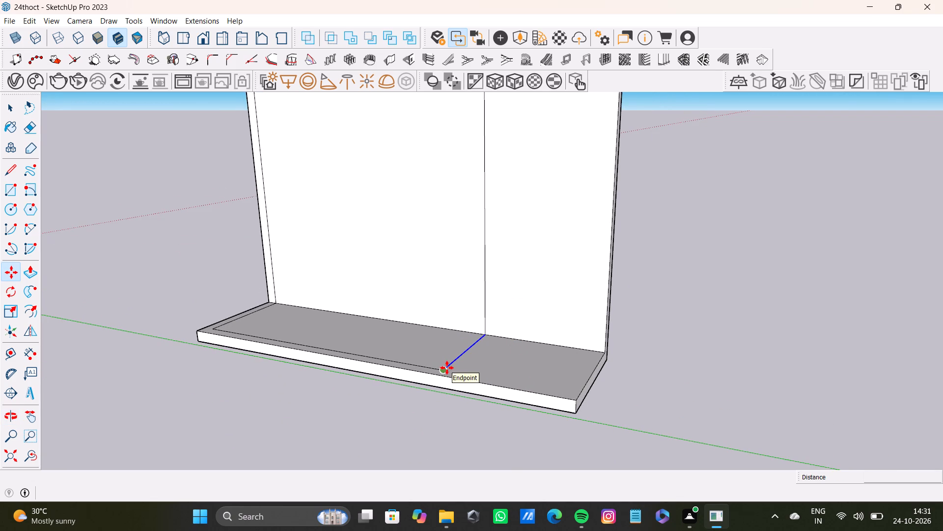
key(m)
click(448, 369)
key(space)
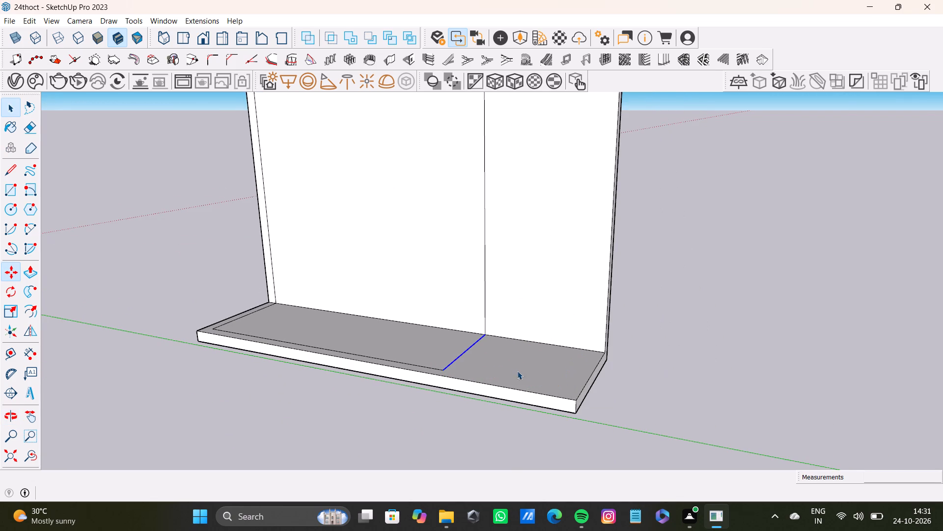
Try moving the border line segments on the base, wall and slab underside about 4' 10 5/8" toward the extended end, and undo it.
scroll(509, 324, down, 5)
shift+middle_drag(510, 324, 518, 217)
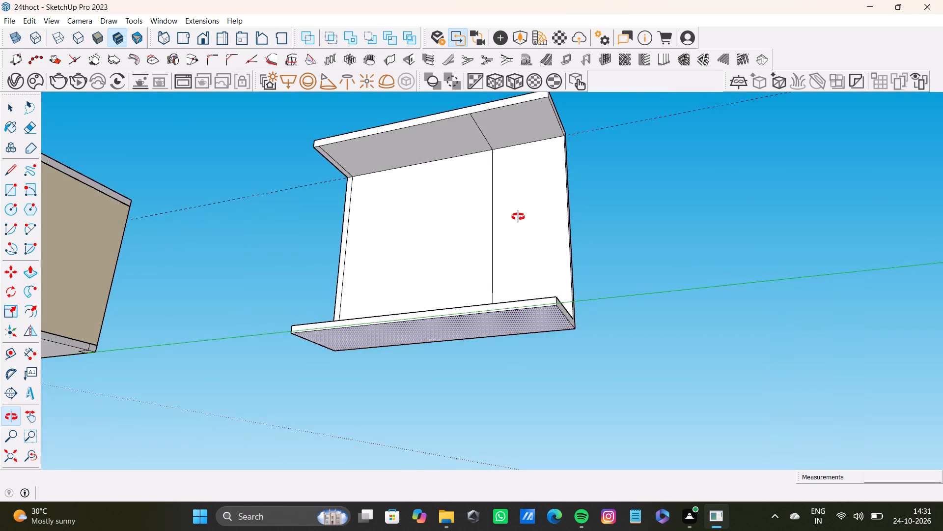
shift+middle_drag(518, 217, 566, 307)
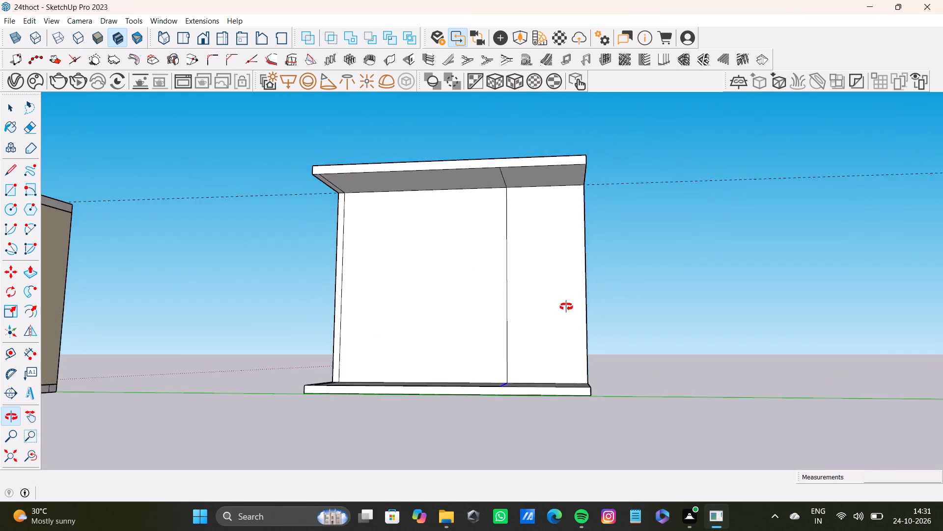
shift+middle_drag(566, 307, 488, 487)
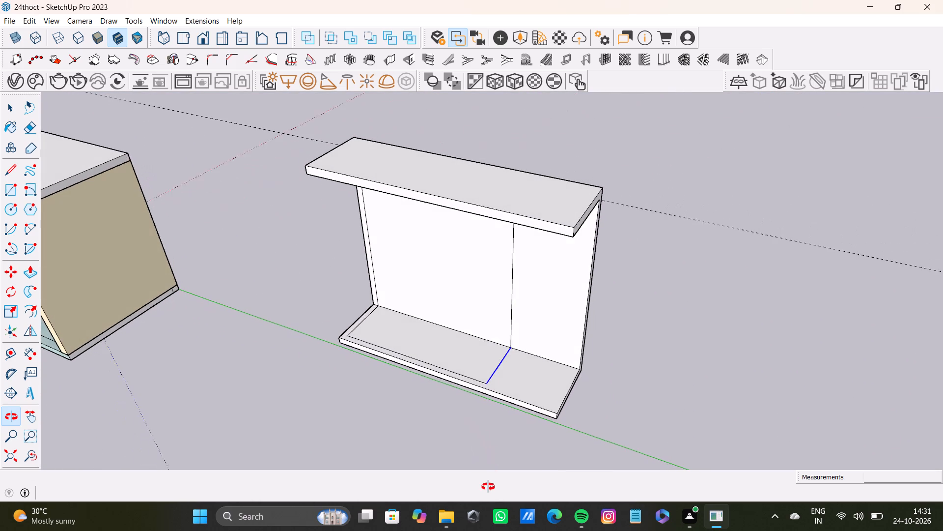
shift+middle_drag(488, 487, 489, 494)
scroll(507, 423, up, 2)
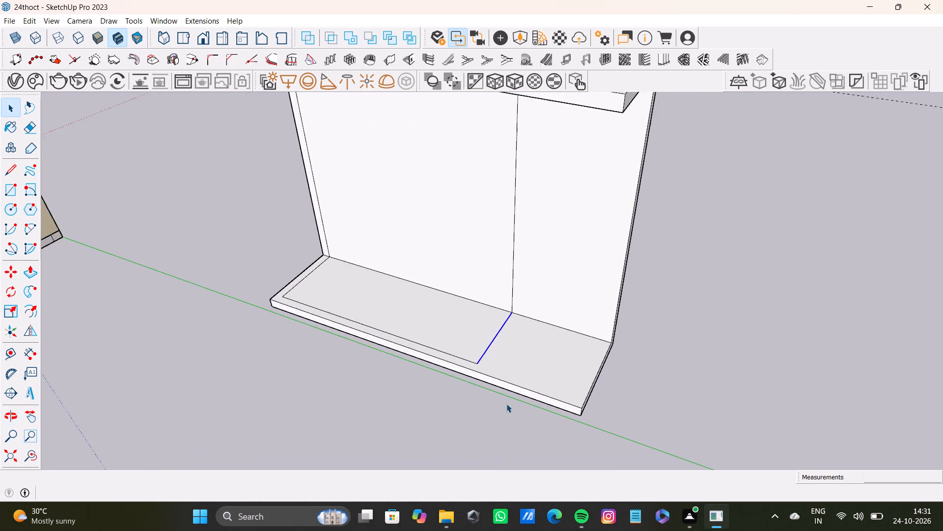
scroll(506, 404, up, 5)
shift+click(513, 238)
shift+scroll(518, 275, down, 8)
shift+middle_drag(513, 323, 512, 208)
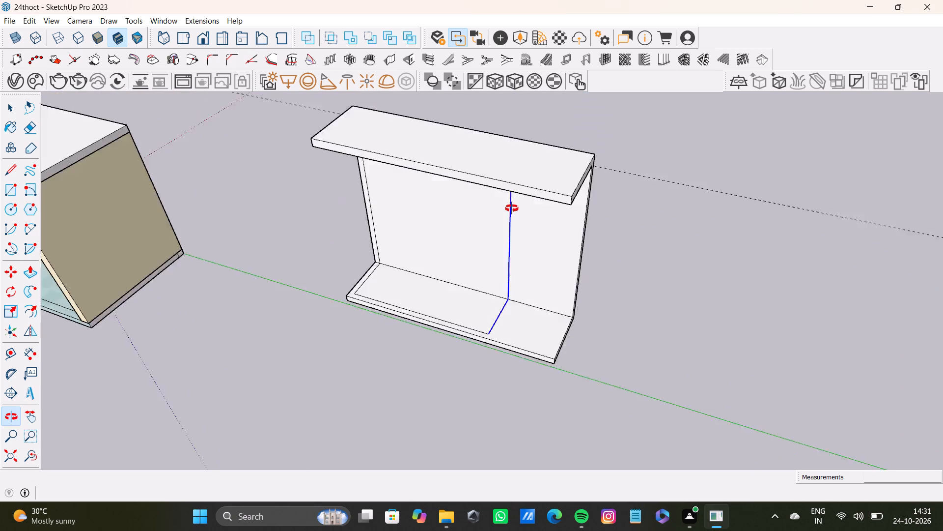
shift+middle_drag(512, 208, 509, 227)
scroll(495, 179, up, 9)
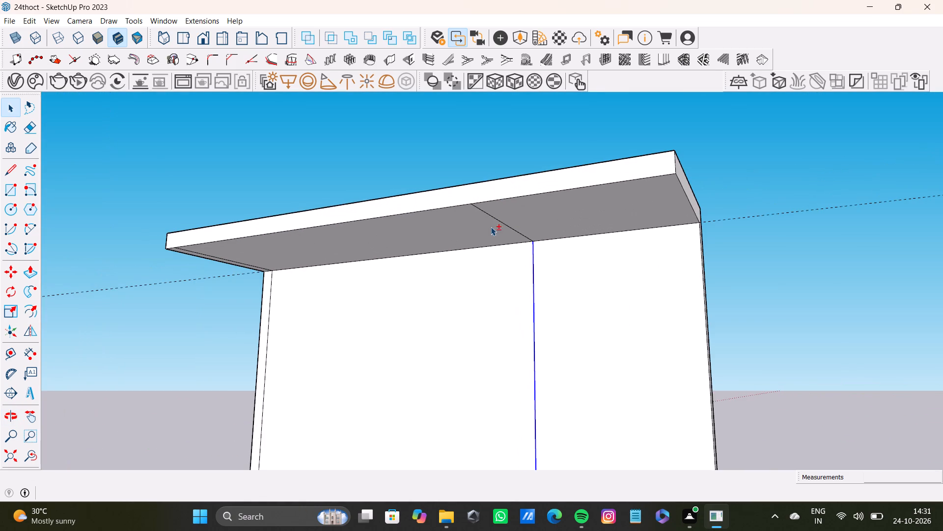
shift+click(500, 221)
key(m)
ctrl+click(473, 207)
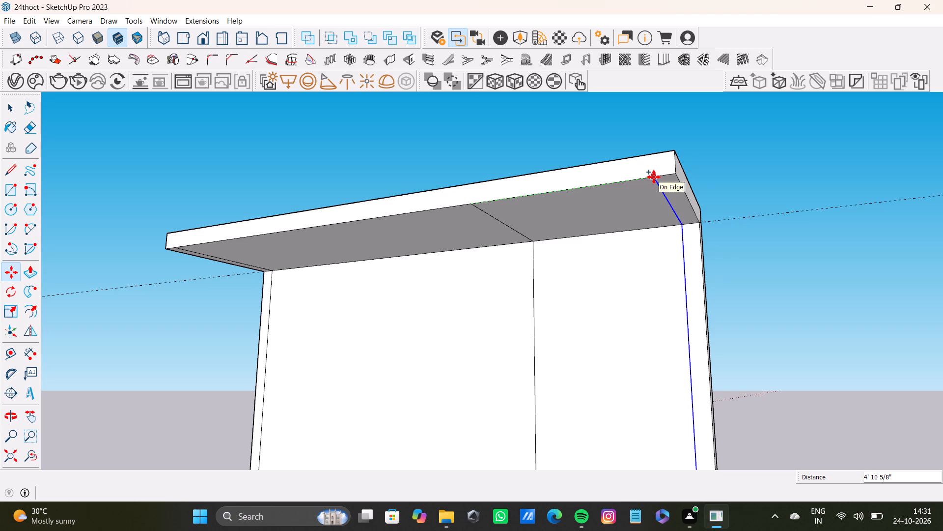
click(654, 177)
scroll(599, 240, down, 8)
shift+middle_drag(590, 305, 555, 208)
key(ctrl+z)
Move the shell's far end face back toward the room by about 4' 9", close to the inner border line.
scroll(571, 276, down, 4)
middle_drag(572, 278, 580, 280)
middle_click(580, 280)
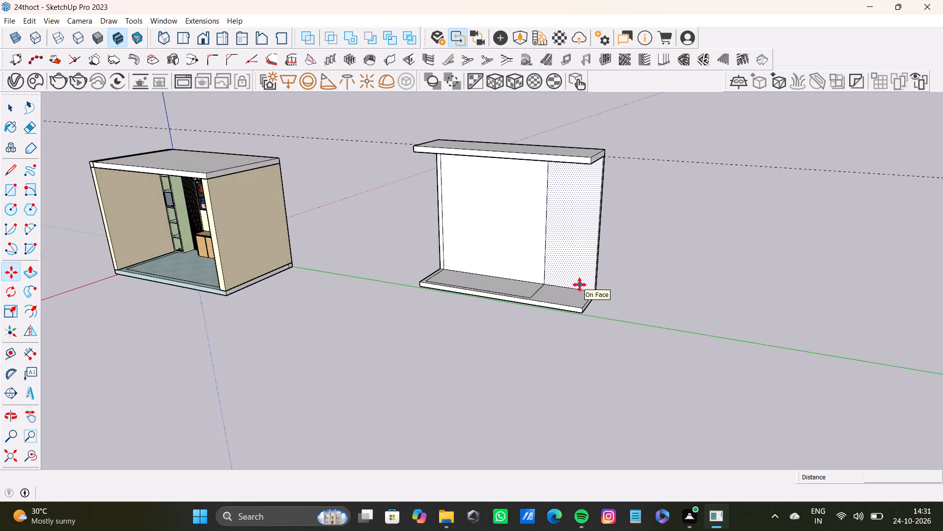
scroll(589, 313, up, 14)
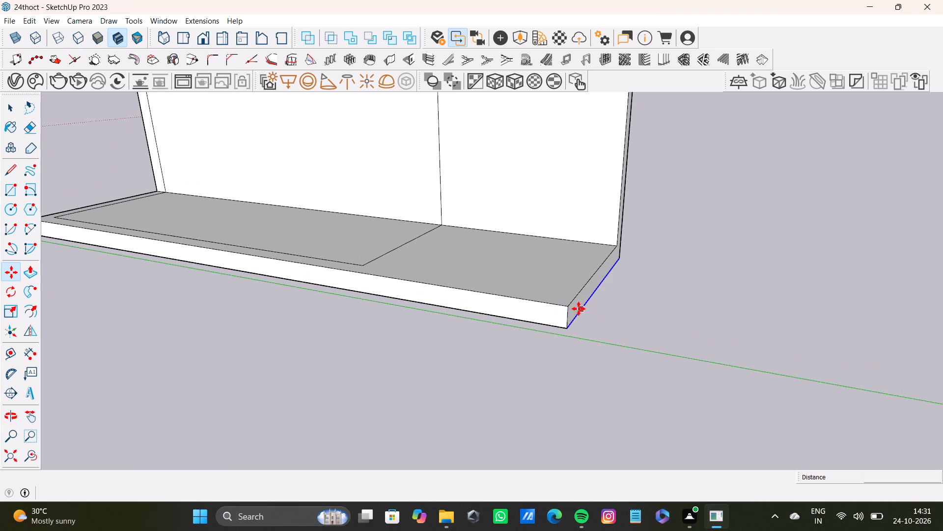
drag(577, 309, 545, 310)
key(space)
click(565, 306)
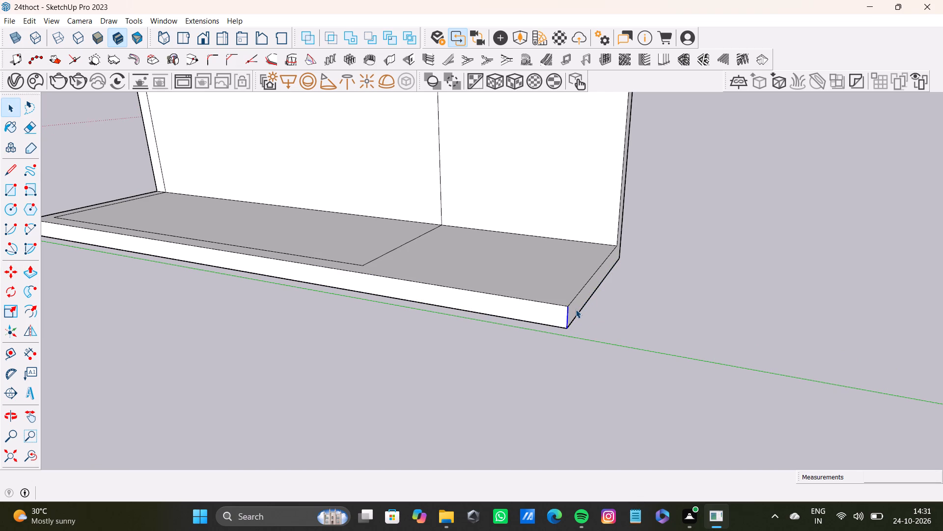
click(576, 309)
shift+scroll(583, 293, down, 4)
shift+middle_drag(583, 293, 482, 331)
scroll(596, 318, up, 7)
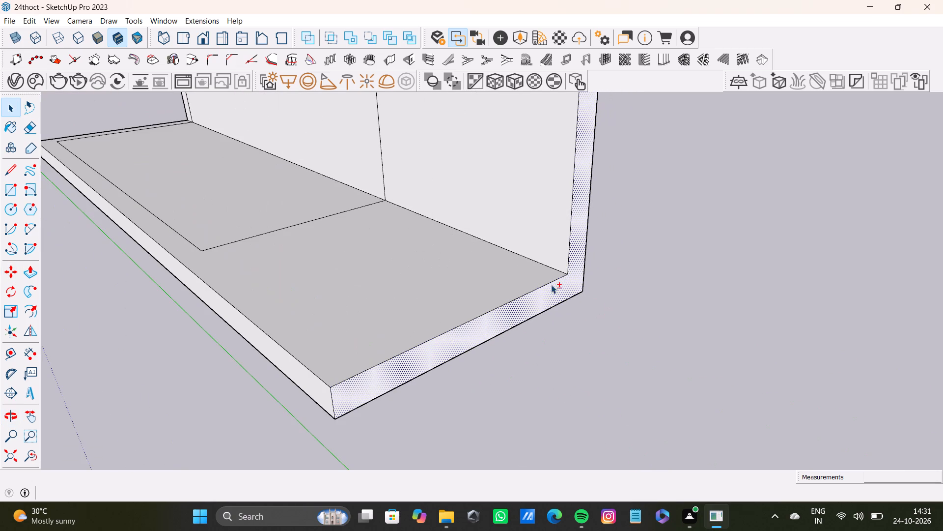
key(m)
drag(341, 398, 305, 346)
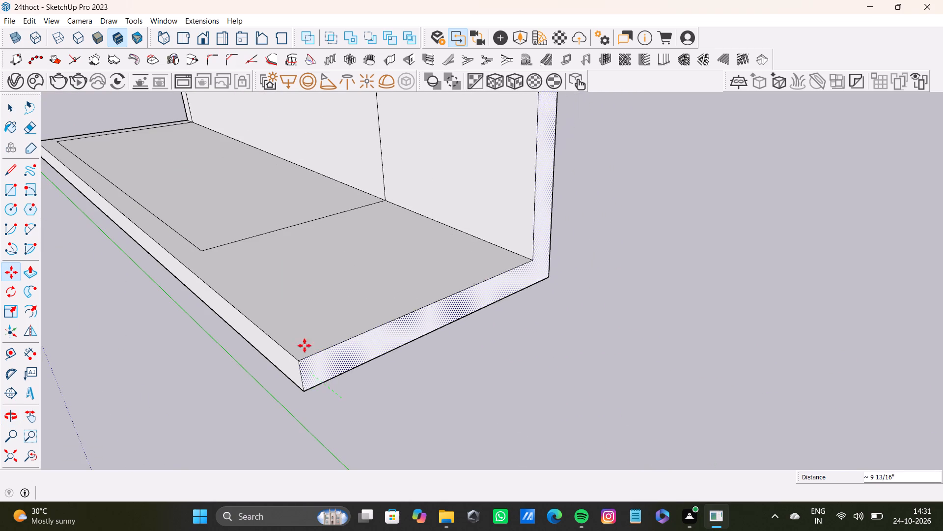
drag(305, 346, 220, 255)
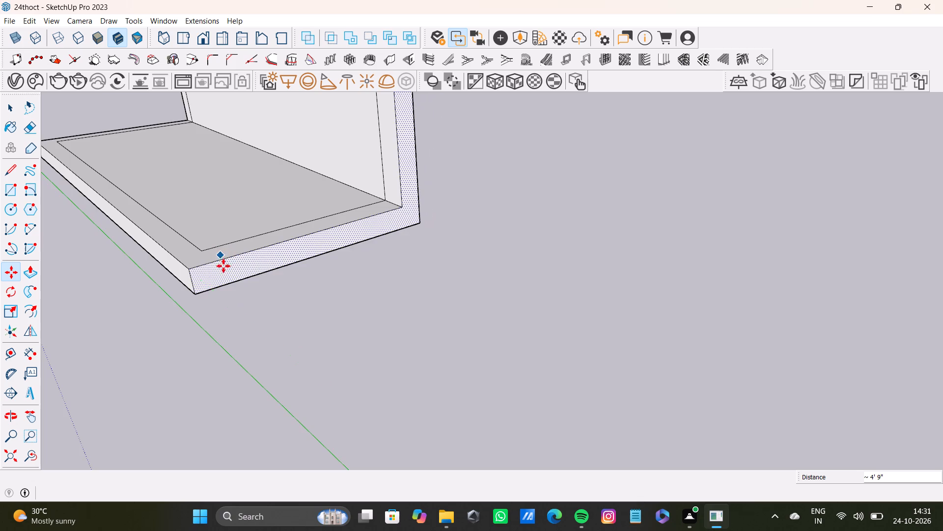
Examine the shortened shell's border lines on the base, wall and overhead slab from above and below.
scroll(266, 302, down, 8)
shift+middle_drag(269, 308, 507, 295)
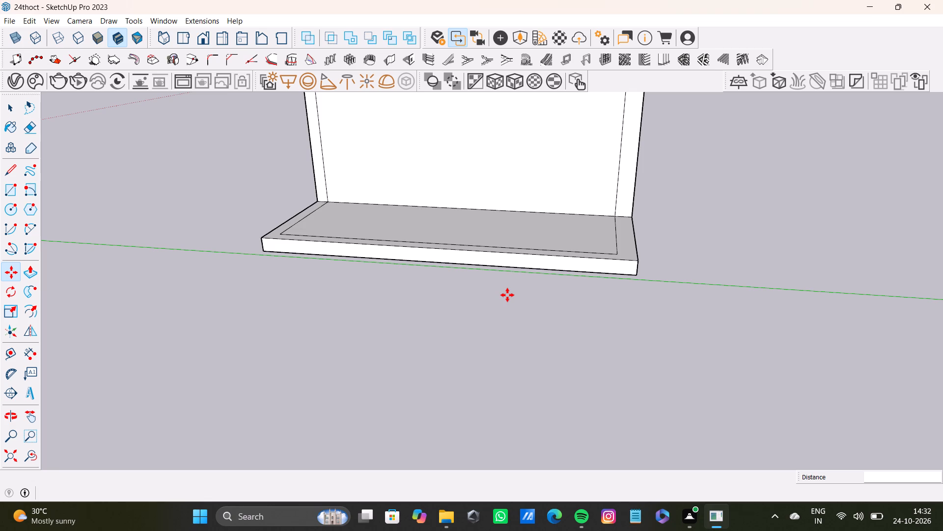
scroll(297, 224, down, 3)
scroll(374, 218, down, 20)
shift+middle_drag(385, 194, 386, 169)
scroll(417, 206, up, 4)
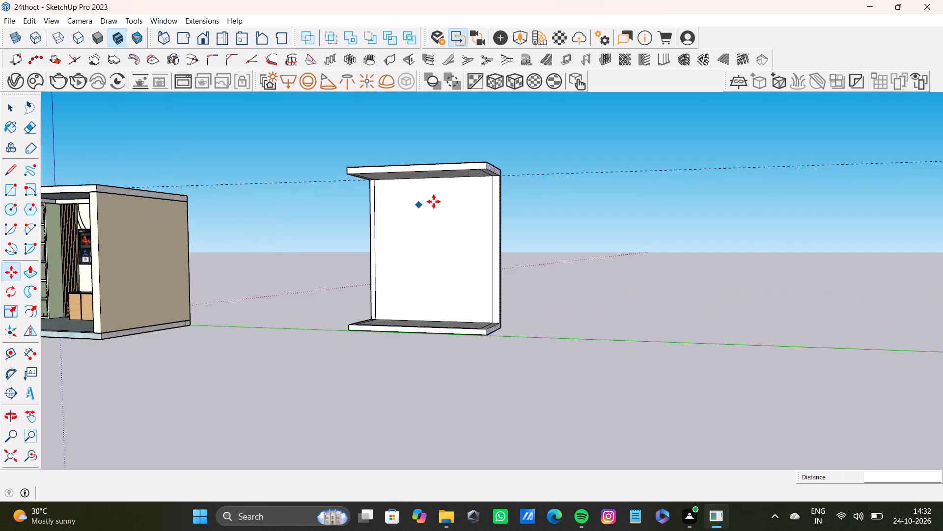
scroll(434, 202, up, 10)
middle_drag(436, 197, 443, 142)
scroll(582, 258, down, 6)
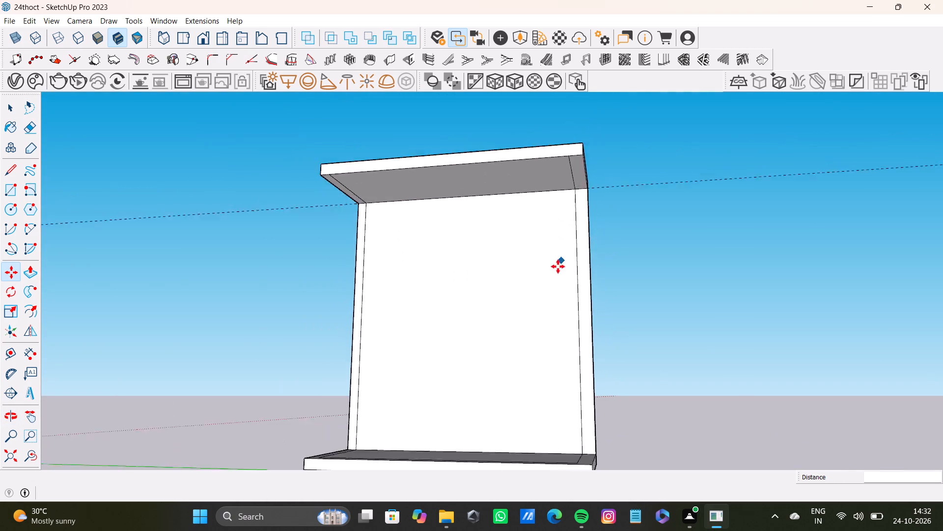
scroll(558, 266, down, 3)
middle_drag(556, 271, 526, 154)
middle_drag(472, 237, 386, 401)
Move the shell's far end face outward, away from the room, by about 5' 8 15/16".
scroll(577, 348, up, 9)
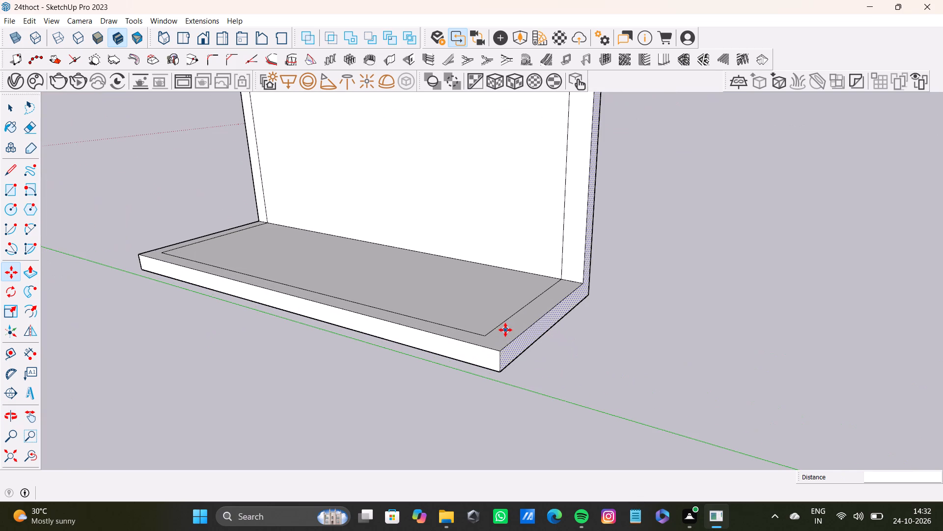
scroll(505, 330, up, 1)
drag(507, 360, 795, 467)
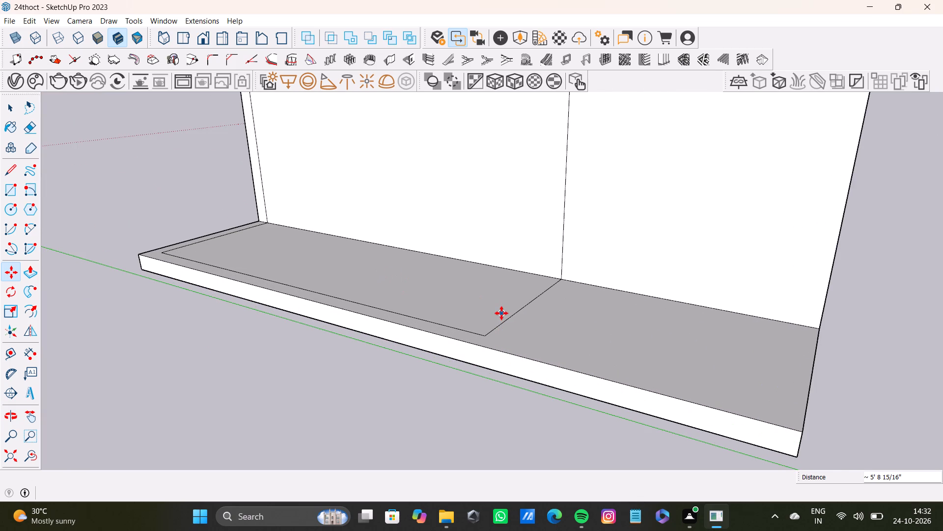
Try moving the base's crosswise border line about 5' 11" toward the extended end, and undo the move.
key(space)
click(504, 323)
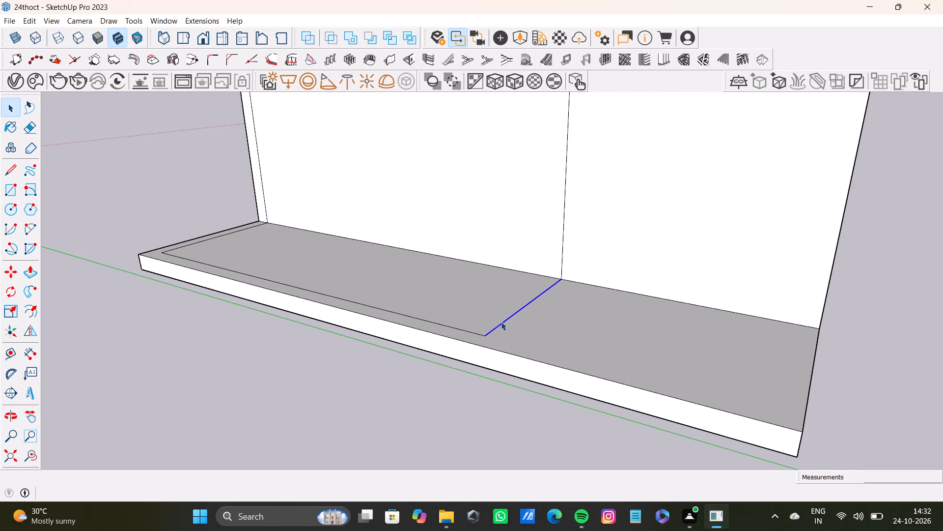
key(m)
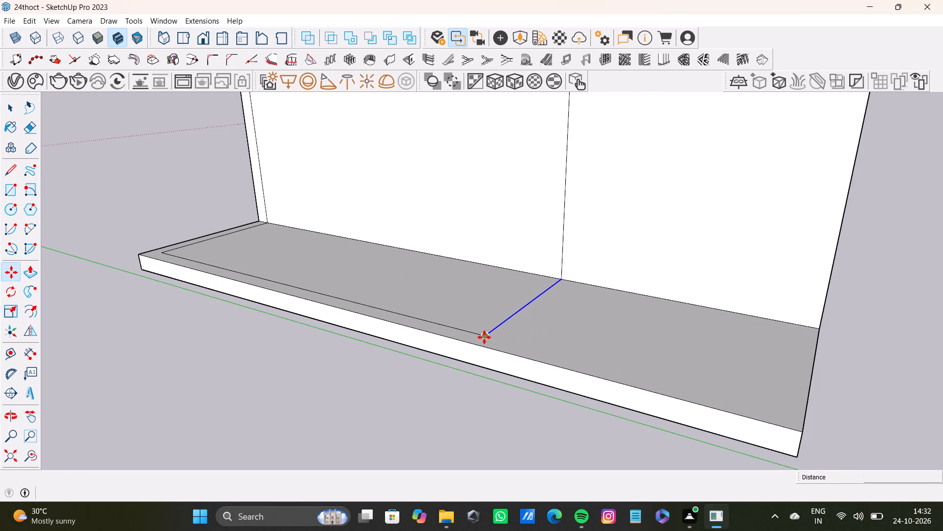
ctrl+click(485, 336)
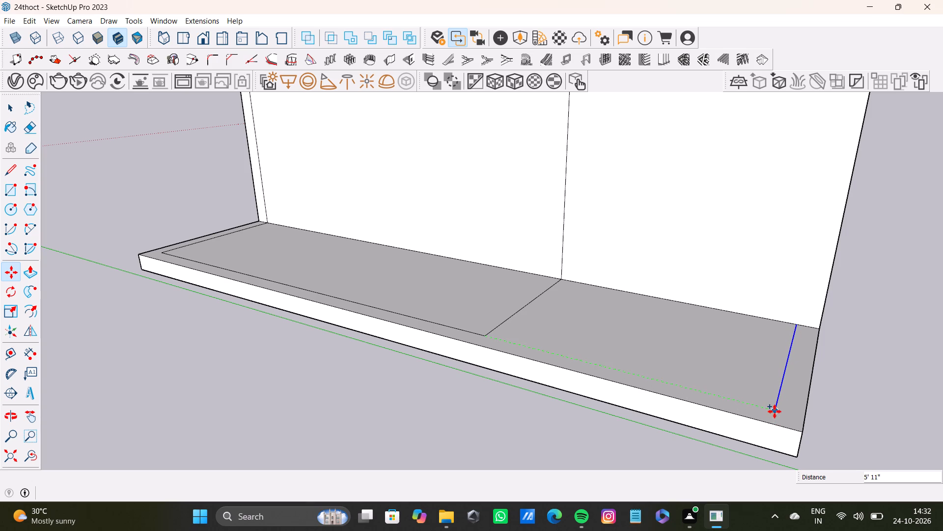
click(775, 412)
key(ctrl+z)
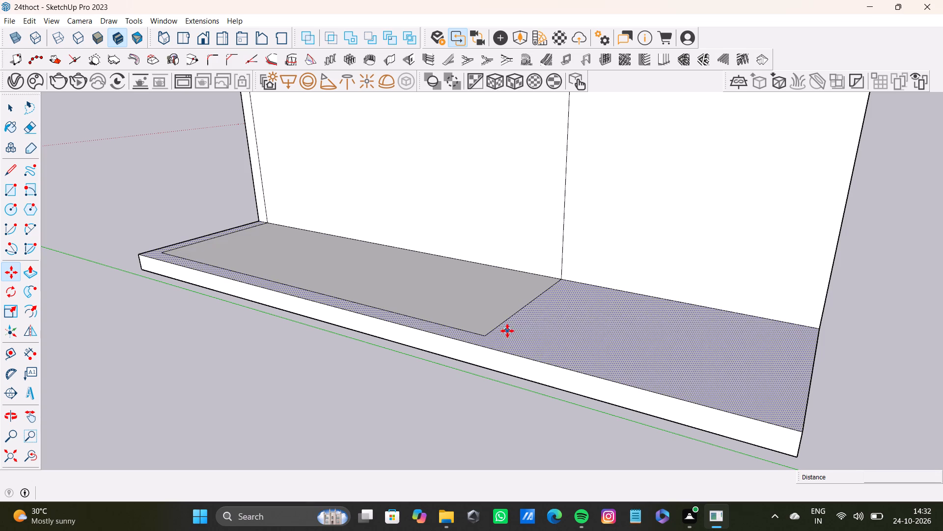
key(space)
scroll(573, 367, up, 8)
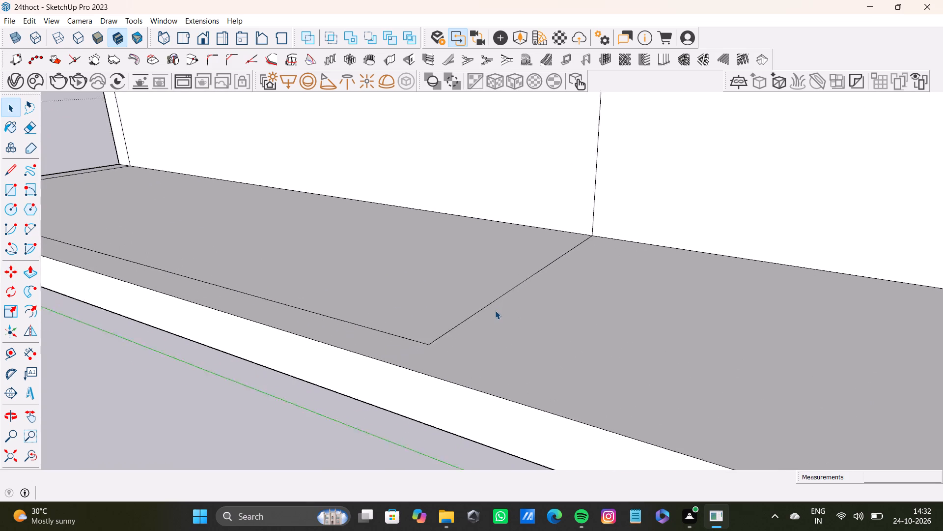
Undo the second room shell's edits back to the plain base slab without wall, overhead slab or border lines.
scroll(495, 310, up, 2)
scroll(491, 301, down, 13)
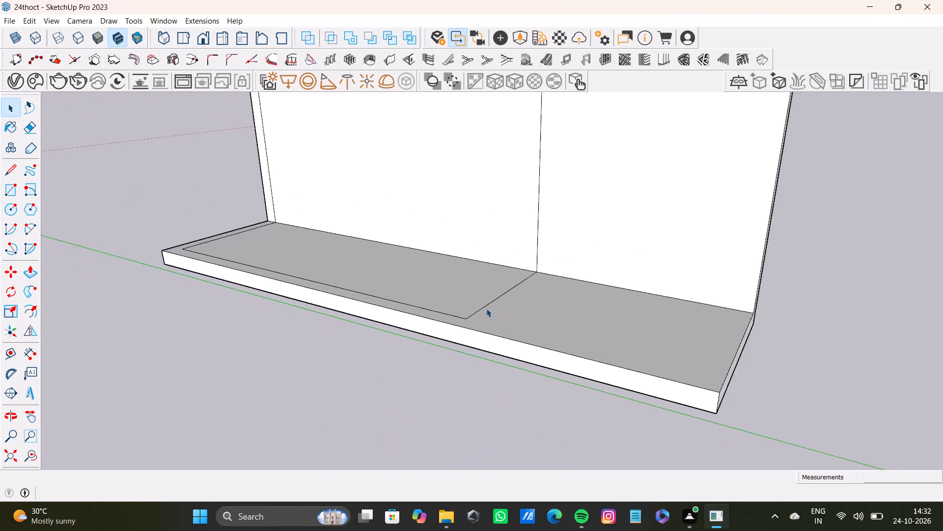
scroll(486, 308, down, 20)
scroll(486, 308, down, 1)
key(ctrl+z)
key(ctrl+z)
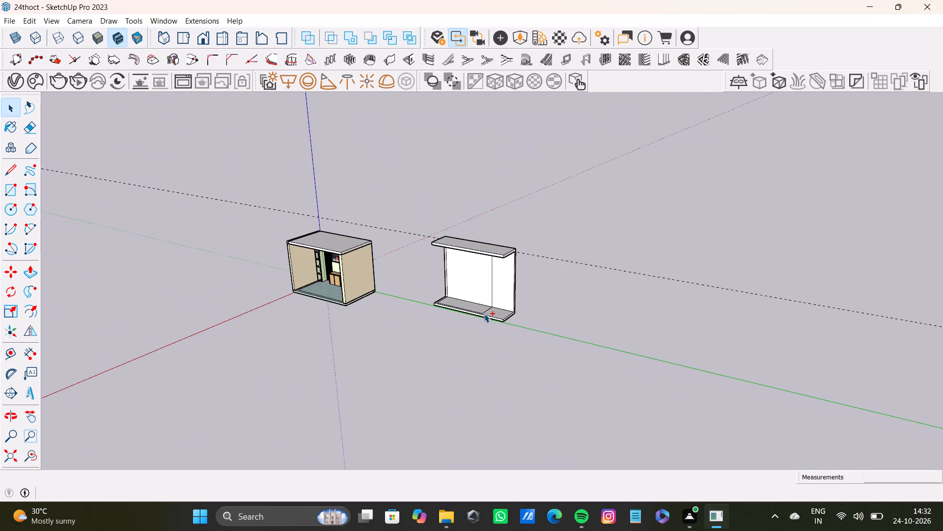
key(ctrl+z)
key(ctrl+z)
key(ctrl+z)
key(ctrl+z)
key(ctrl+z)
key(ctrl+z)
key(ctrl+z)
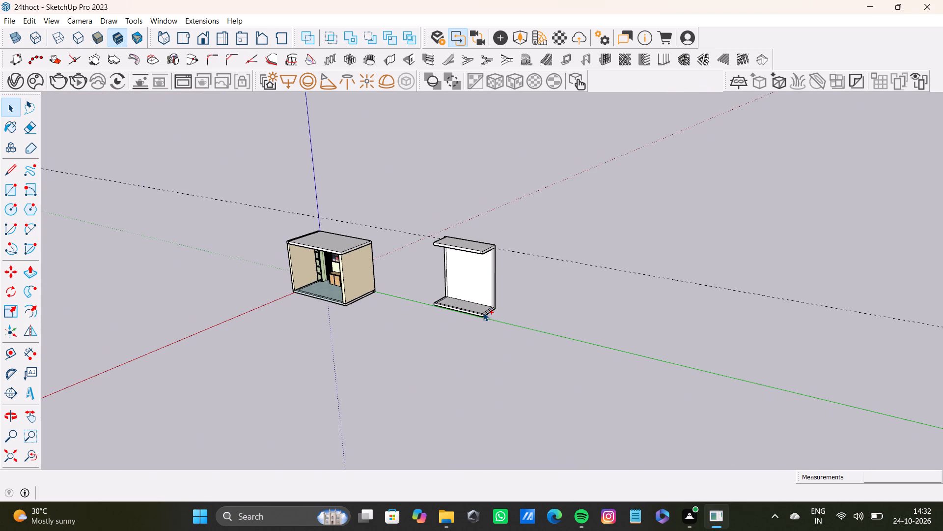
key(ctrl+z)
key(ctrl+z)
key(ctrl+z)
key(ctrl+z)
key(ctrl+z)
key(ctrl+z)
key(ctrl+z)
key(ctrl+z)
key(ctrl+z)
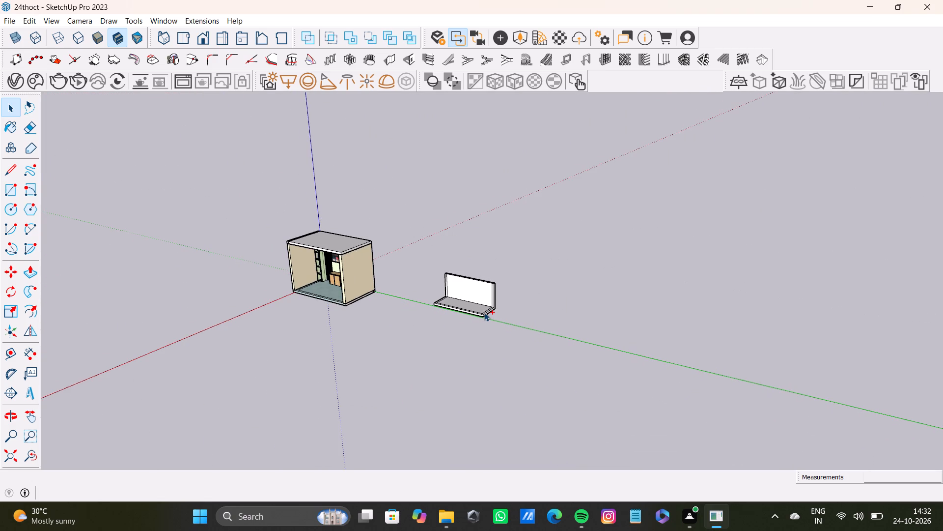
key(ctrl+z)
key(ctrl+z)
scroll(485, 312, up, 20)
scroll(485, 312, up, 2)
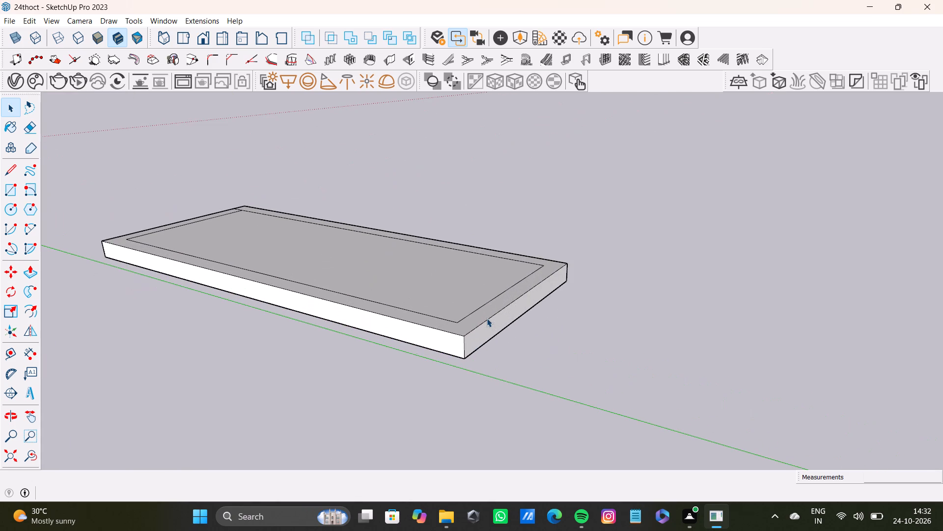
key(ctrl+z)
key(ctrl+z)
Extend the base slab lengthwise by pulling its end face outward twice, the second time by about 2' 1 1/16".
click(477, 331)
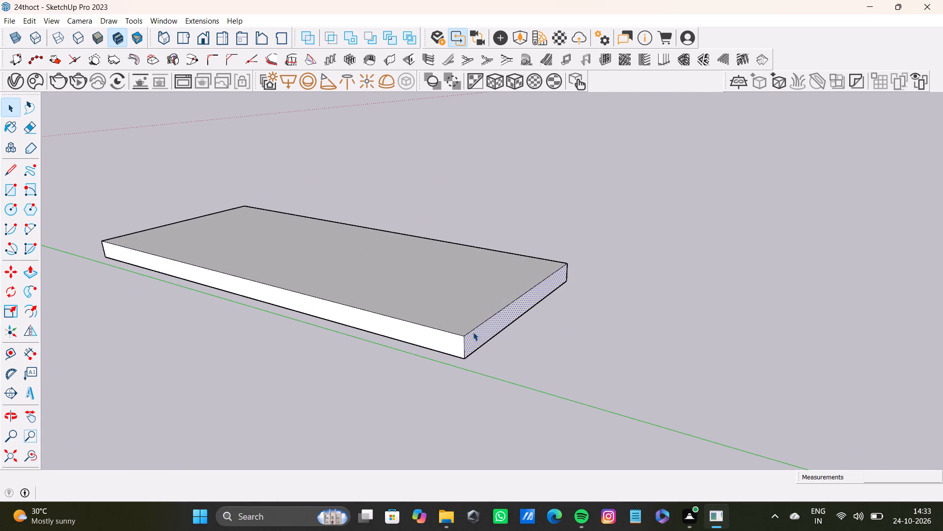
key(p)
drag(473, 332, 643, 385)
scroll(646, 391, down, 10)
shift+scroll(610, 387, up, 1)
shift+middle_drag(603, 379, 460, 374)
drag(499, 354, 551, 377)
scroll(529, 369, down, 5)
middle_drag(535, 364, 204, 375)
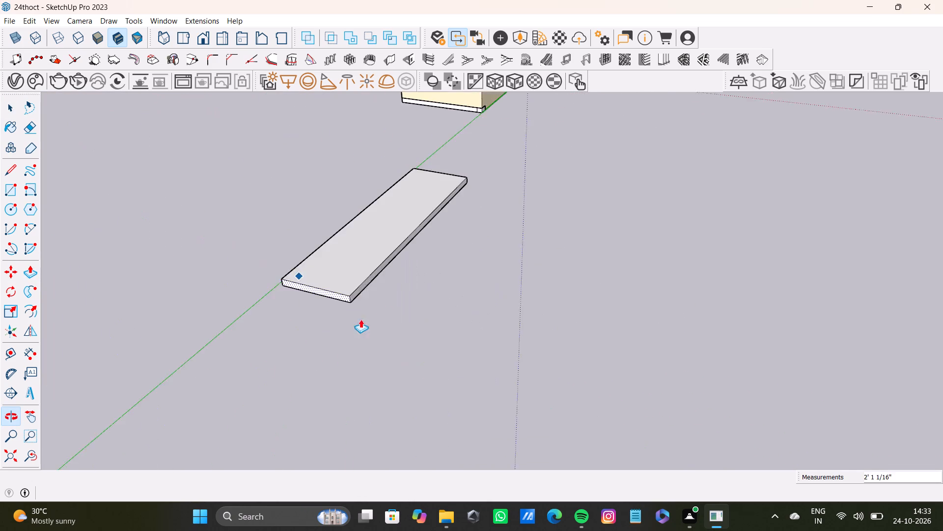
Widen the base slab by pulling its long back side face outward by about 4' 3 5/8".
scroll(385, 307, up, 11)
key(space)
click(330, 279)
click(334, 285)
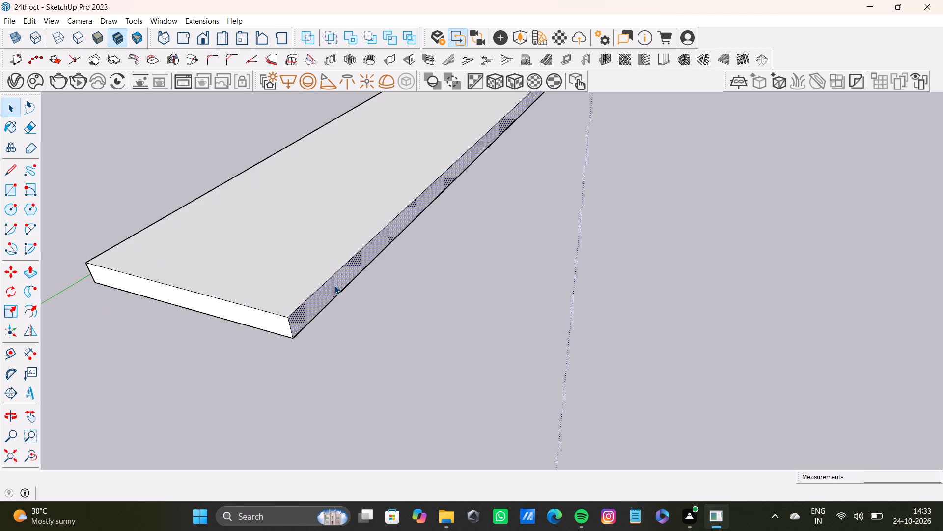
key(p)
drag(334, 285, 536, 340)
scroll(537, 340, down, 9)
middle_drag(516, 351, 689, 427)
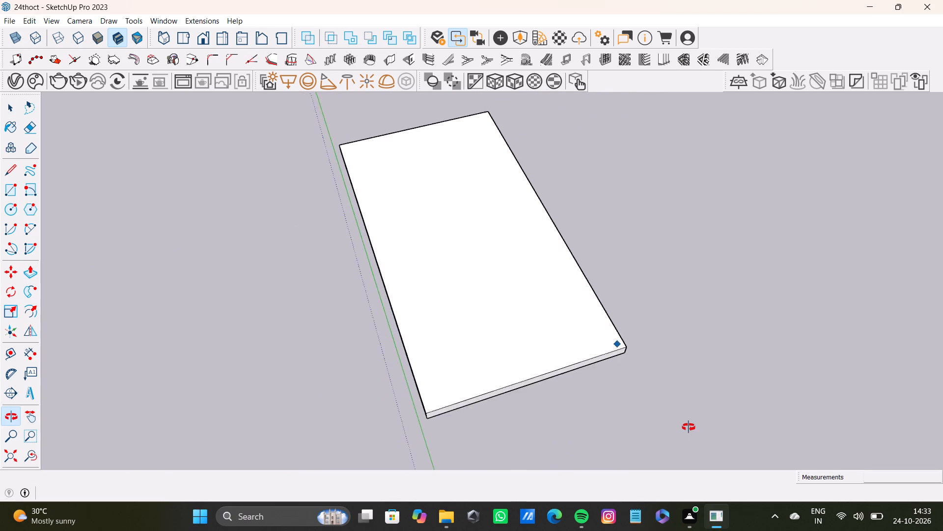
middle_drag(689, 427, 874, 382)
scroll(384, 229, down, 5)
shift+middle_drag(403, 237, 513, 404)
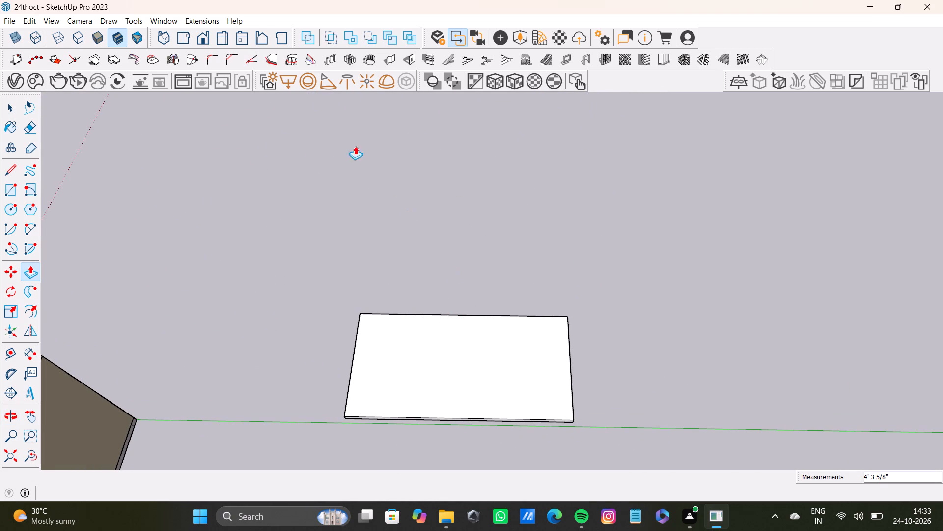
Offset the slab's top face outline inward by about 5 9/16" to form a border.
scroll(447, 361, up, 4)
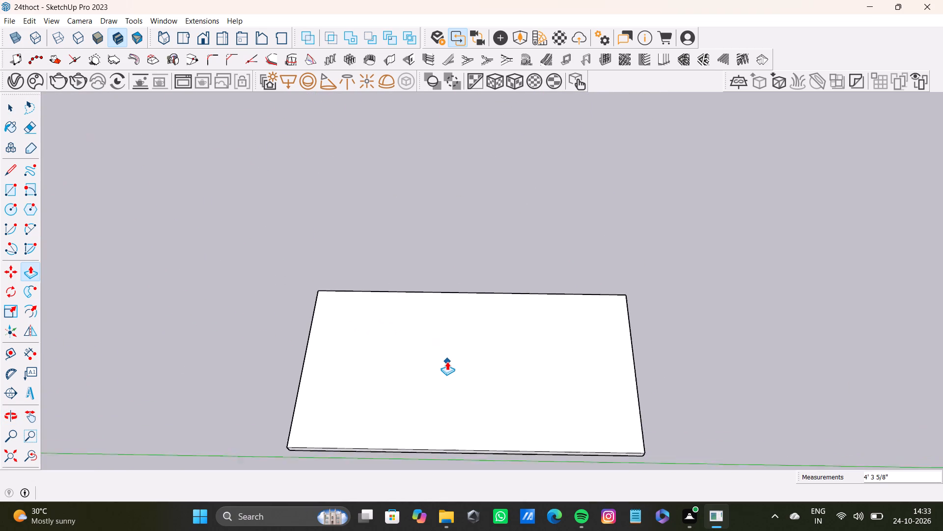
scroll(447, 361, up, 2)
key(space)
click(447, 361)
key(f)
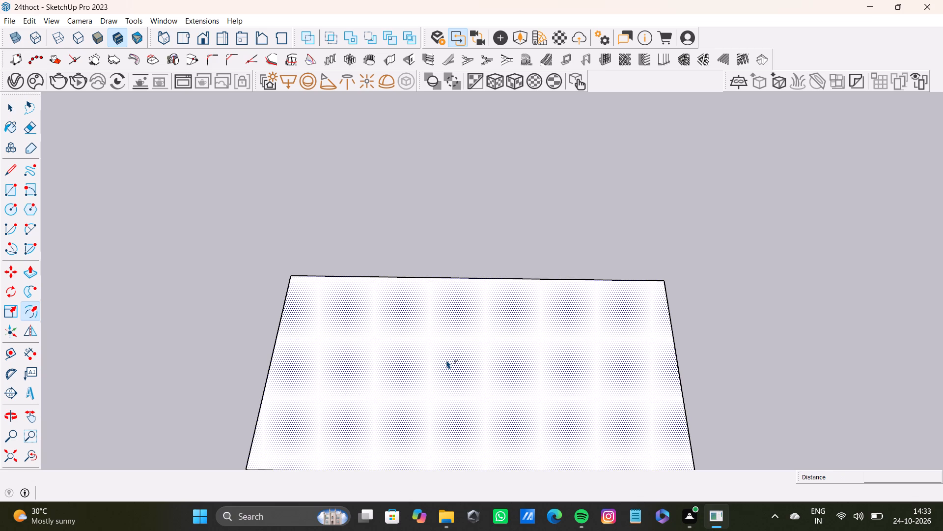
shift+middle_drag(427, 394, 423, 338)
drag(428, 314, 410, 371)
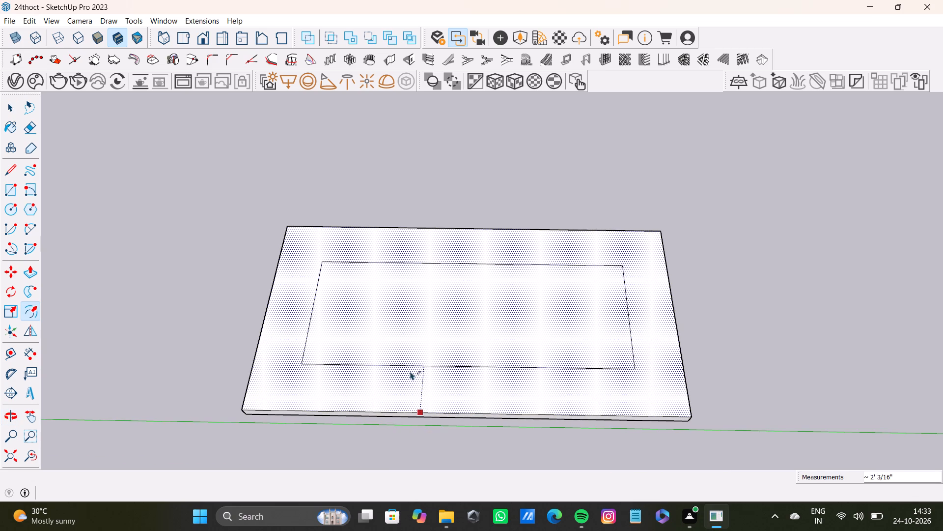
drag(410, 371, 379, 398)
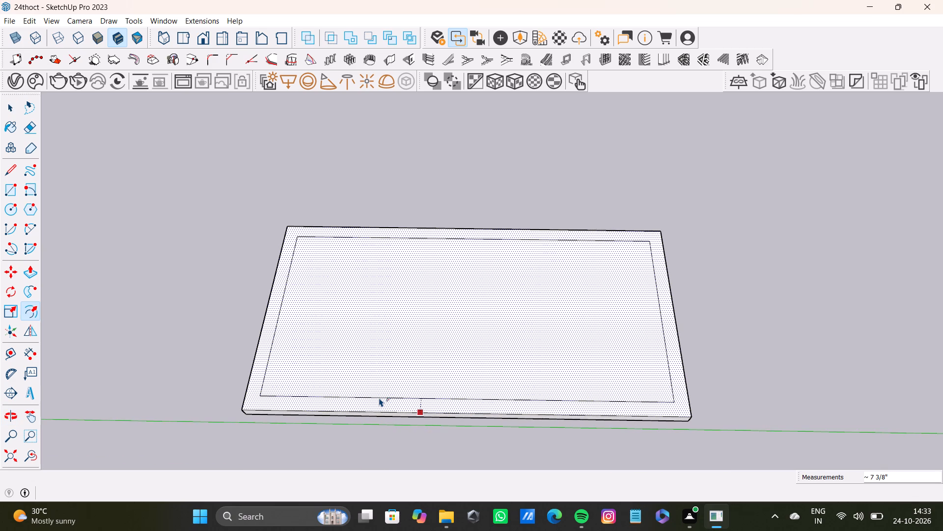
drag(379, 398, 377, 401)
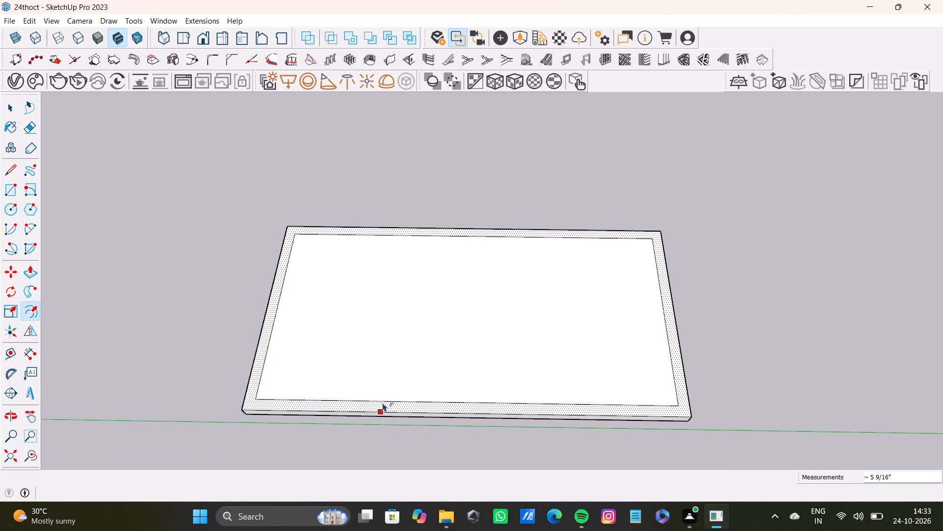
Draw short lines from the border's two back inner corners to the slab's side edges, separating a full-length back strip.
key(l)
scroll(293, 271, up, 16)
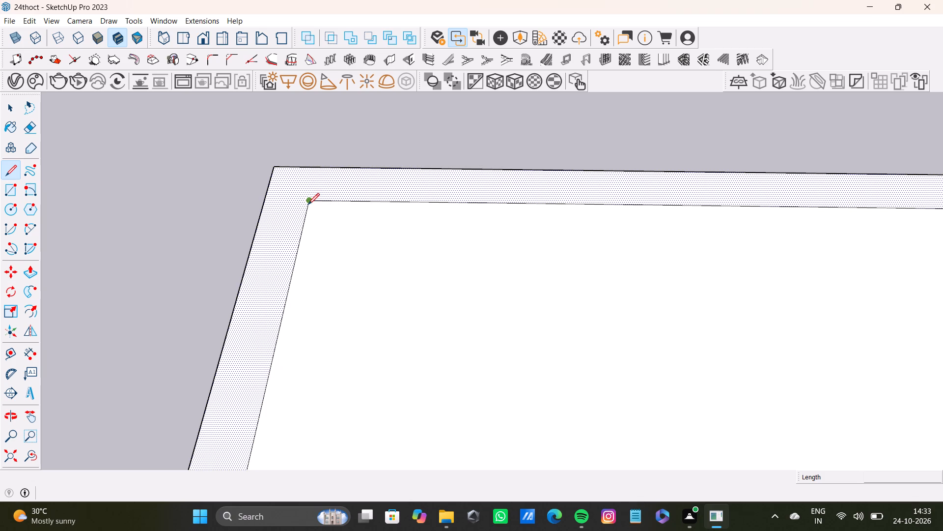
click(308, 205)
click(264, 205)
scroll(494, 318, down, 14)
shift+middle_drag(539, 320, 297, 289)
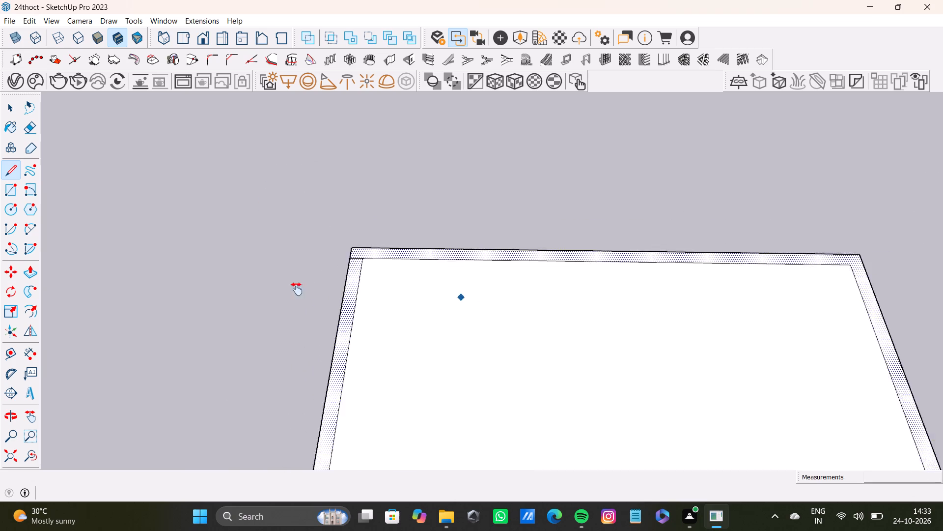
shift+middle_drag(297, 289, 296, 289)
scroll(546, 276, up, 6)
shift+middle_drag(721, 281, 613, 320)
shift+scroll(613, 320, down, 1)
scroll(630, 291, up, 5)
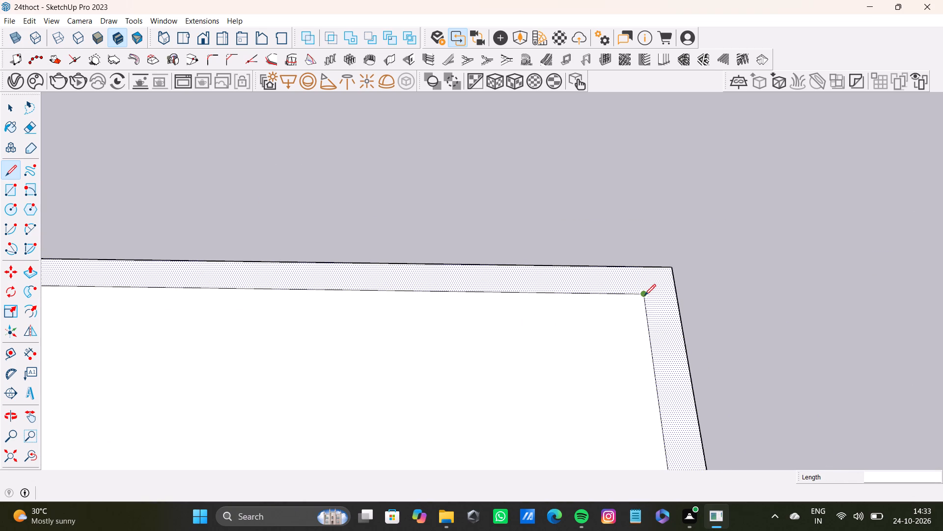
click(644, 295)
click(677, 290)
key(space)
Pull the slab's back strip up by about 4' 6 3/8" to start the back wall.
click(632, 286)
scroll(623, 291, down, 9)
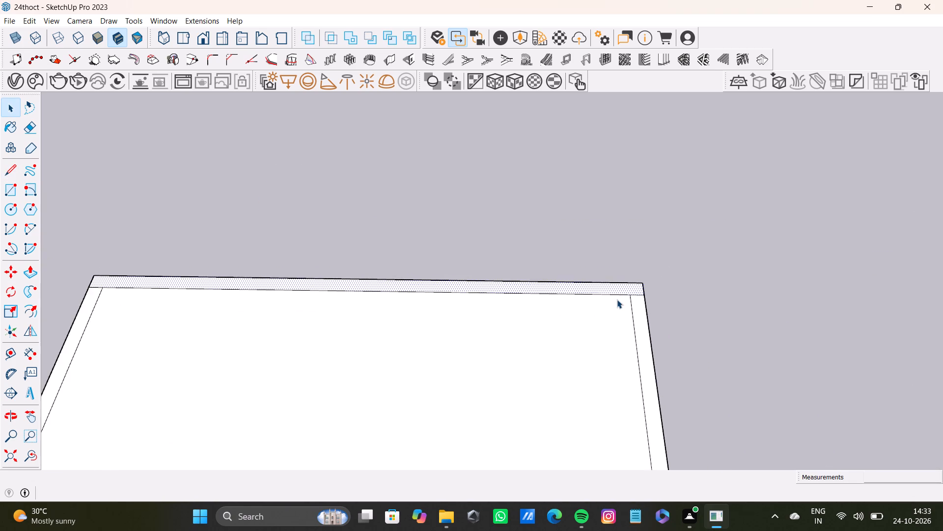
scroll(617, 299, down, 4)
shift+middle_drag(617, 302, 646, 247)
scroll(319, 295, up, 3)
scroll(283, 256, down, 8)
middle_drag(432, 285, 413, 259)
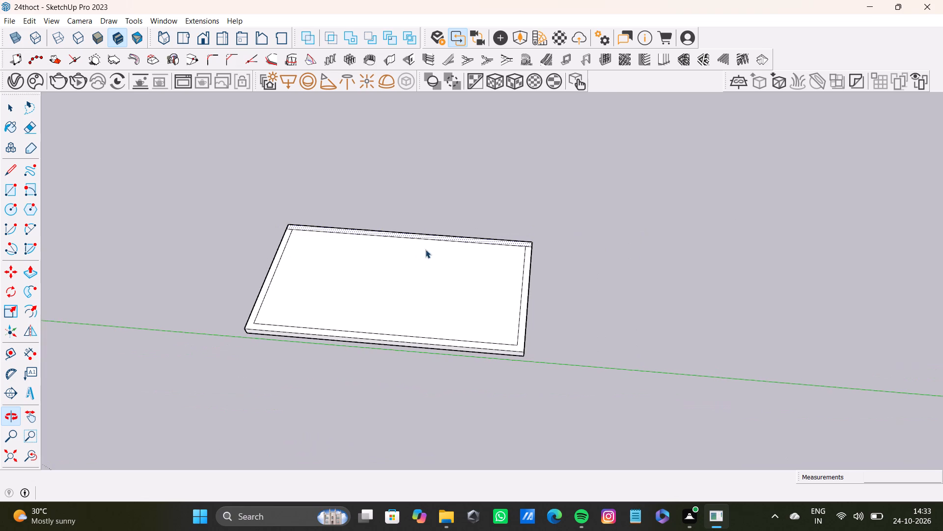
scroll(461, 238, up, 8)
click(558, 241)
key(p)
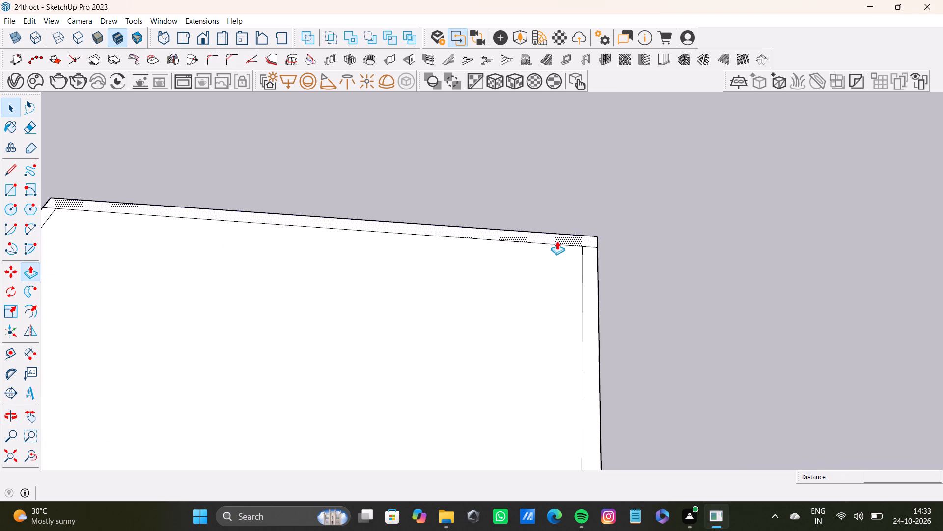
drag(557, 241, 418, 125)
scroll(435, 152, down, 9)
shift+middle_drag(487, 253, 276, 159)
shift+middle_drag(442, 151, 453, 271)
shift+scroll(453, 271, up, 1)
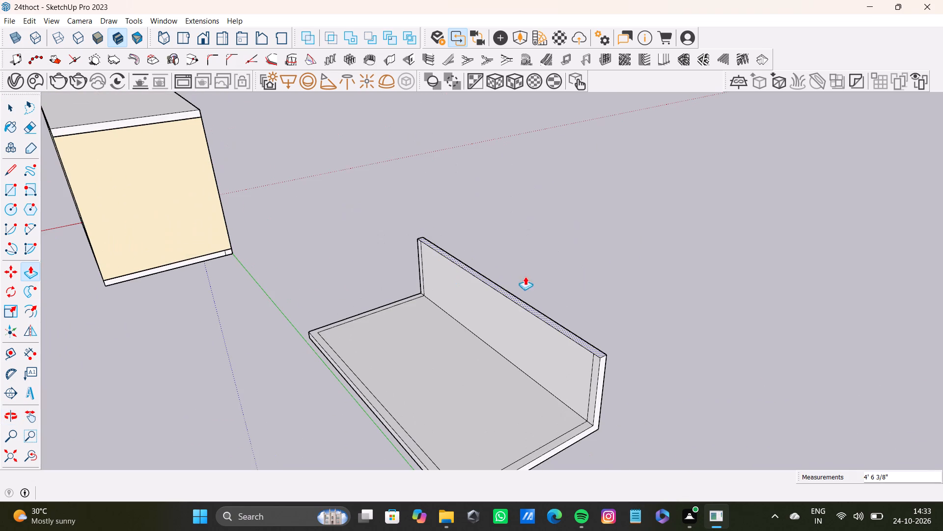
Raise the back wall's top face further, and push it back down by about 3' 2 5/16".
drag(522, 299, 460, 81)
scroll(466, 170, down, 4)
middle_drag(460, 186, 615, 170)
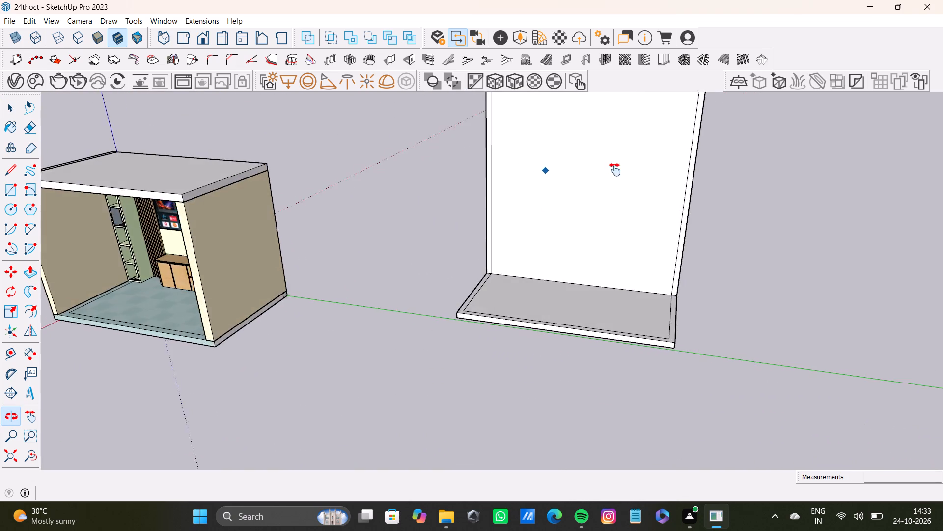
middle_drag(615, 170, 481, 249)
drag(535, 174, 529, 214)
scroll(478, 274, down, 5)
middle_drag(464, 314, 539, 242)
scroll(423, 307, up, 8)
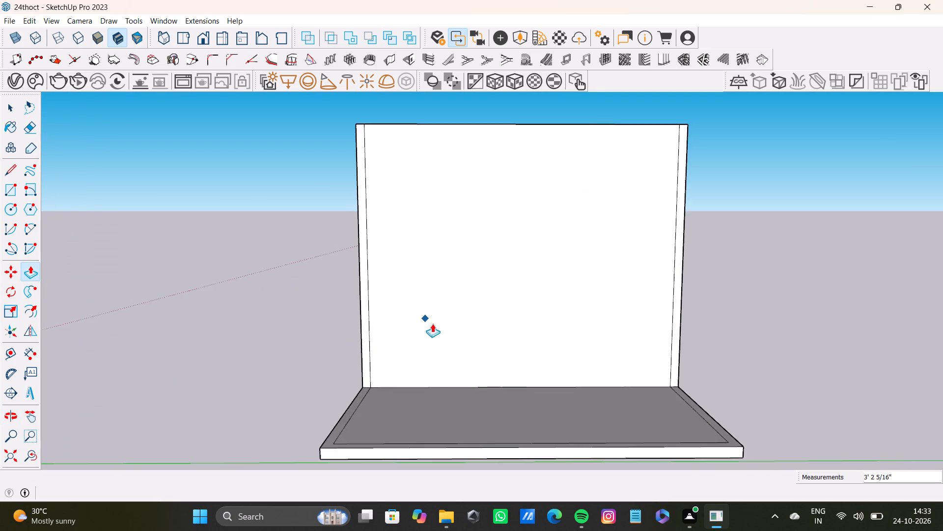
Place a guide line about 8 1/16" below the back wall's top edge.
shift+middle_drag(432, 324, 402, 362)
key(t)
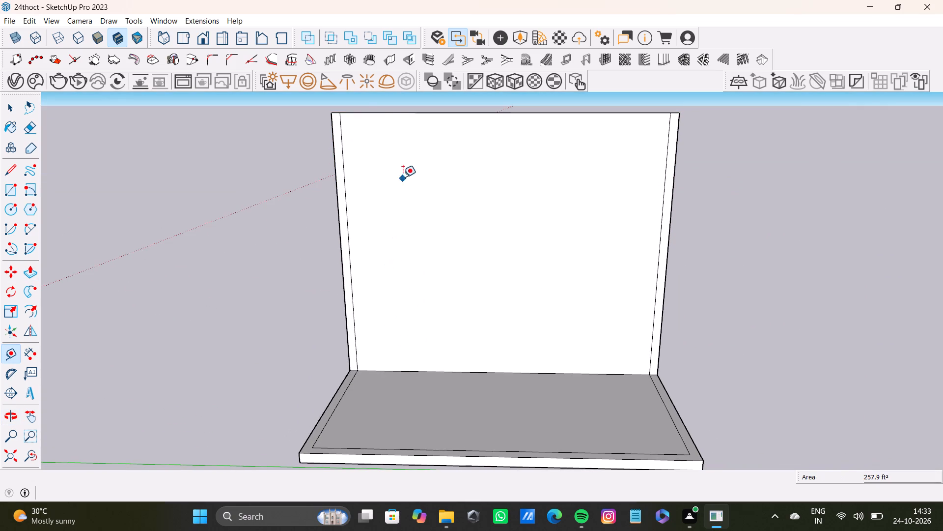
click(364, 113)
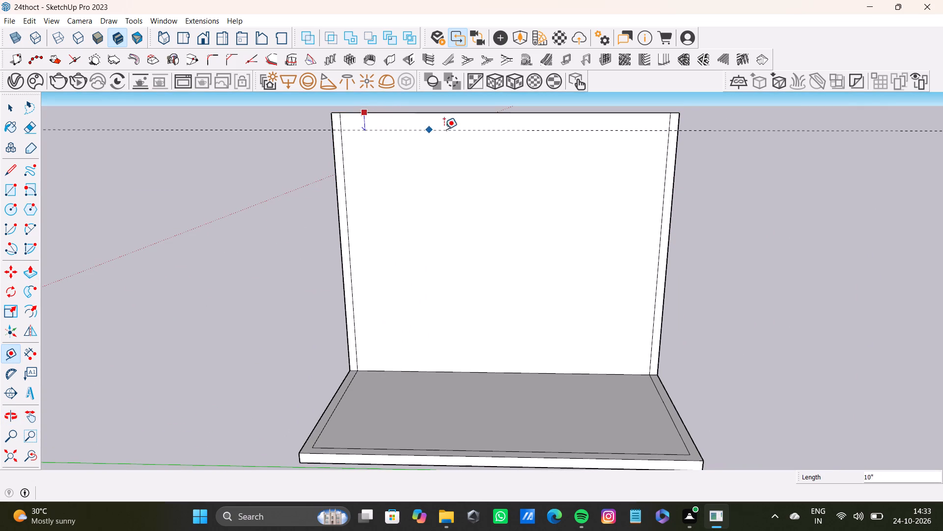
click(657, 126)
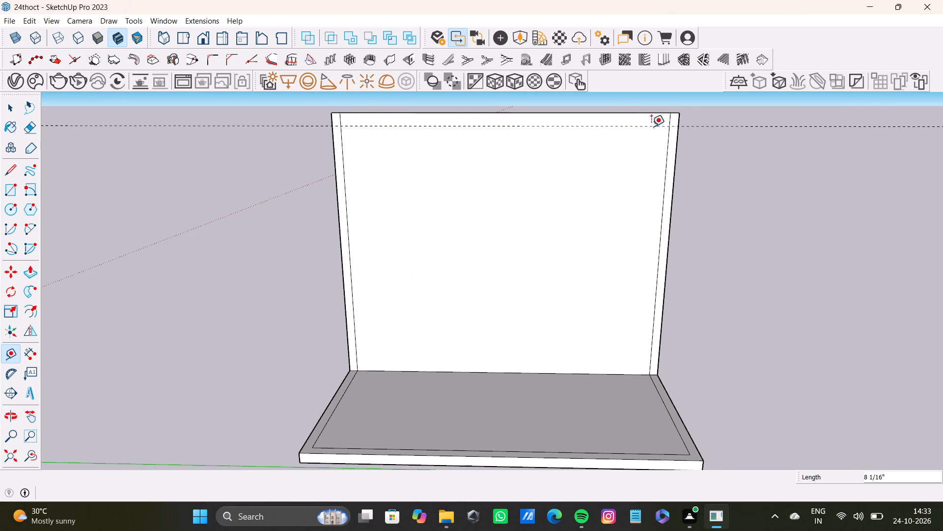
key(space)
Draw a line along the guide across the full width of the back wall, dividing off a top strip.
scroll(344, 126, up, 6)
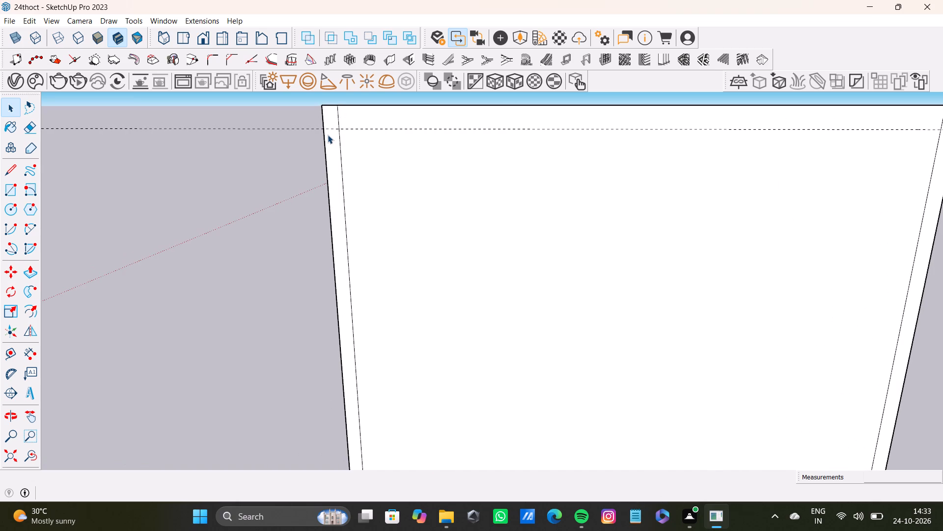
key(l)
click(323, 128)
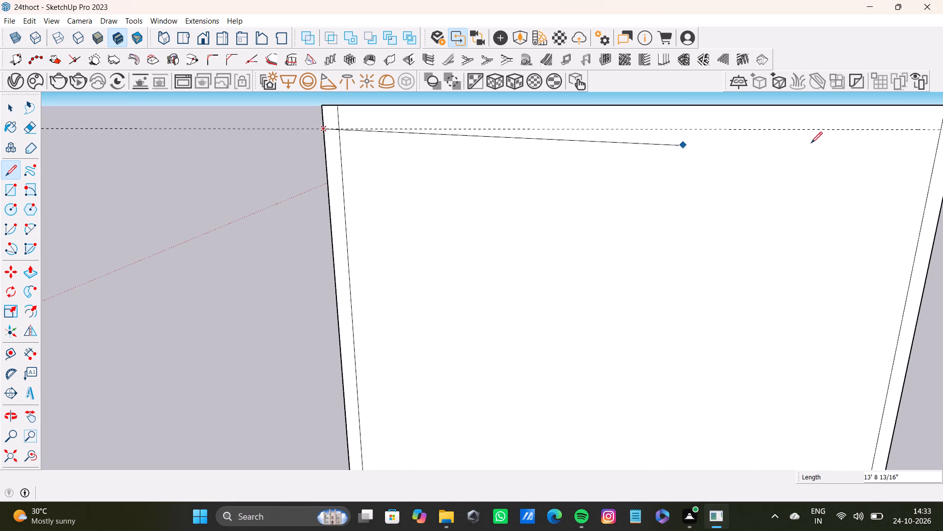
shift+middle_drag(793, 143, 446, 152)
click(603, 133)
key(space)
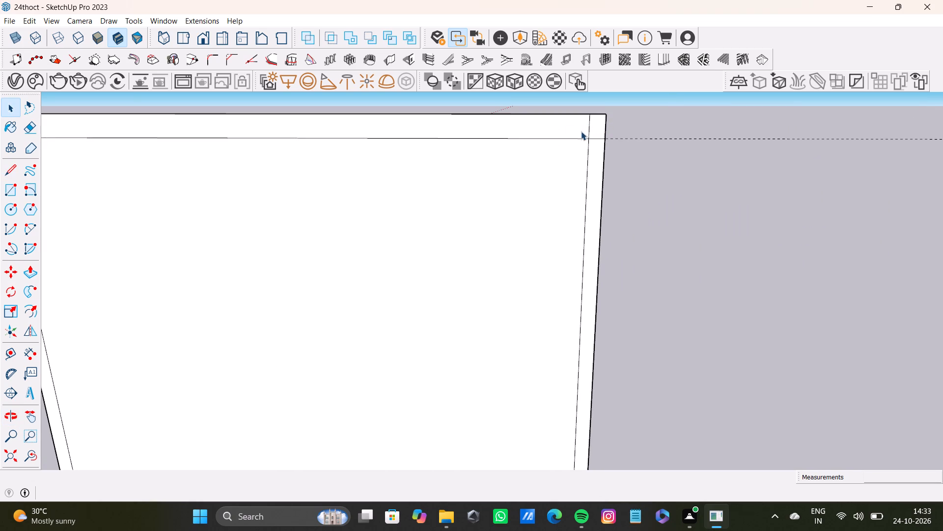
Delete the two short vertical border segments above the new line at both ends of the wall's top strip.
click(588, 130)
shift+scroll(500, 168, down, 8)
shift+middle_drag(469, 172, 528, 163)
shift+scroll(443, 159, up, 7)
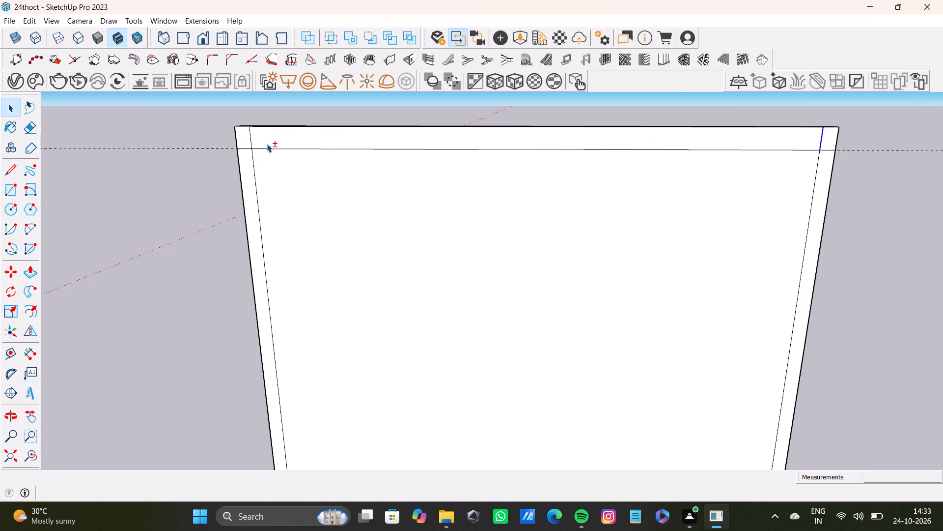
shift+scroll(267, 144, up, 3)
shift+click(252, 140)
key(shift+Delete)
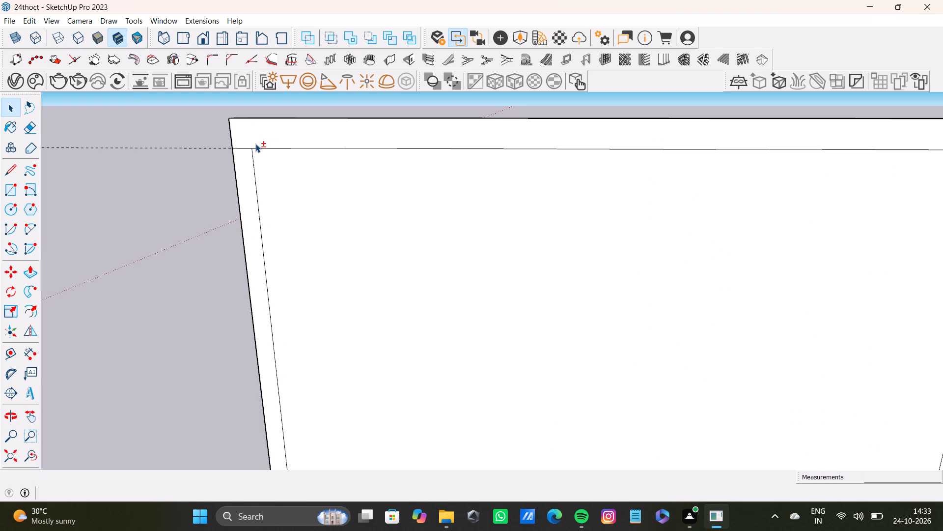
Pull the wall's top strip forward by about 4' 1/16" to form a slab overhanging the base.
click(267, 142)
scroll(234, 223, down, 5)
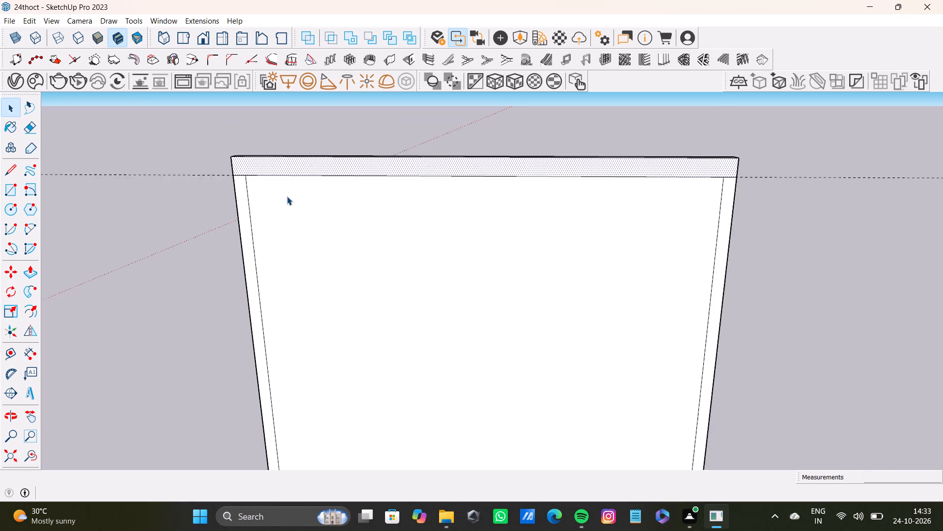
scroll(287, 196, down, 8)
middle_drag(520, 243, 396, 255)
scroll(476, 191, up, 6)
middle_drag(515, 176, 490, 184)
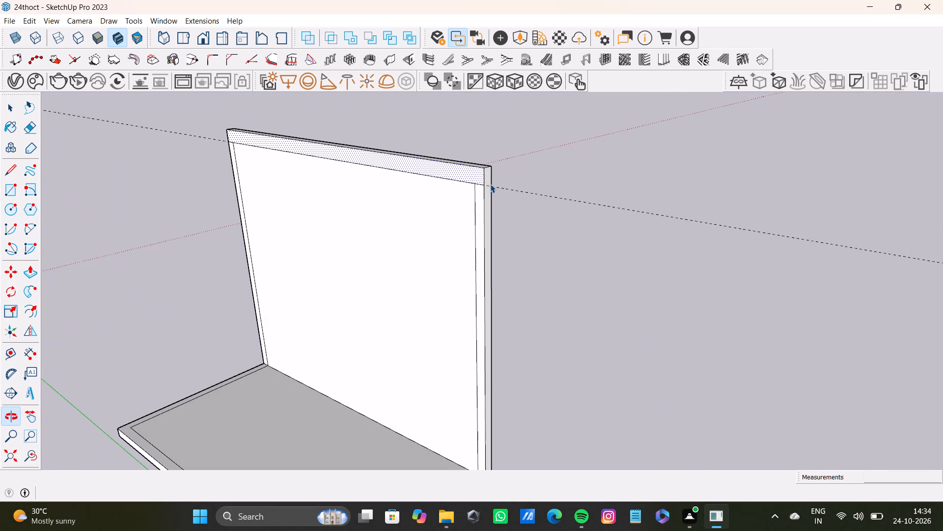
key(p)
drag(480, 174, 404, 198)
scroll(381, 219, down, 5)
shift+middle_drag(373, 227, 389, 155)
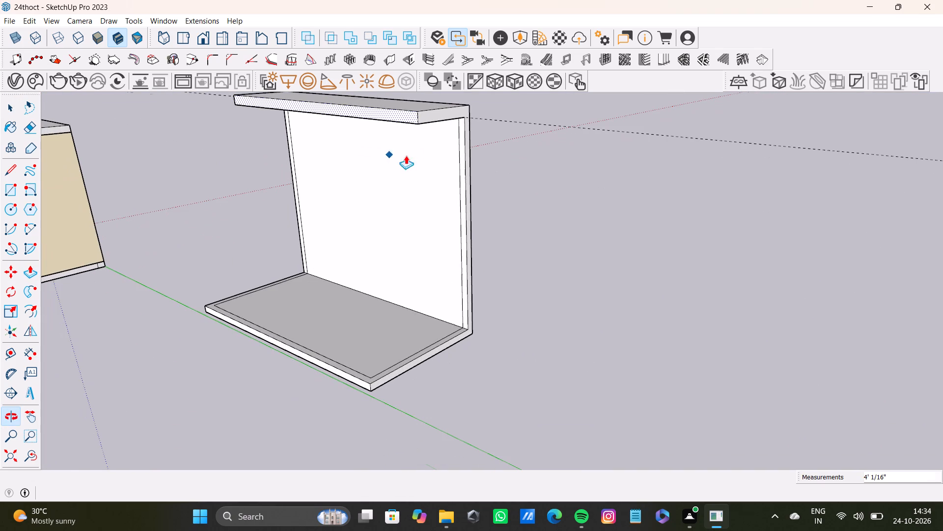
Pull the overhead slab's front face forward by about 4' 5 1/4" so it reaches further over the base.
drag(411, 109, 358, 373)
scroll(357, 369, down, 5)
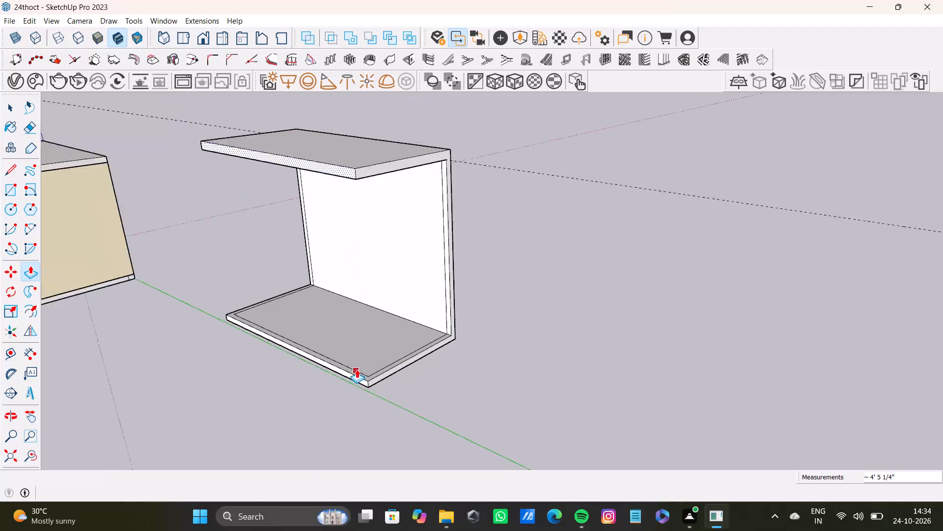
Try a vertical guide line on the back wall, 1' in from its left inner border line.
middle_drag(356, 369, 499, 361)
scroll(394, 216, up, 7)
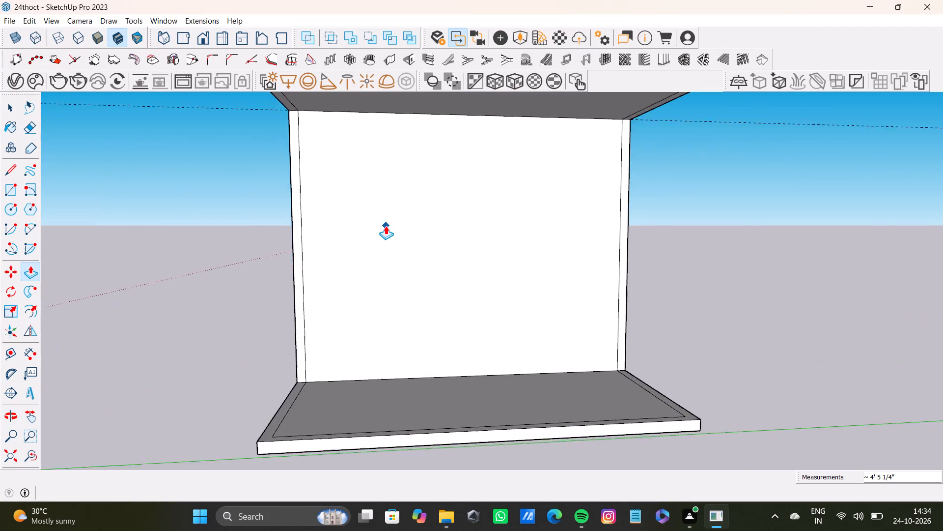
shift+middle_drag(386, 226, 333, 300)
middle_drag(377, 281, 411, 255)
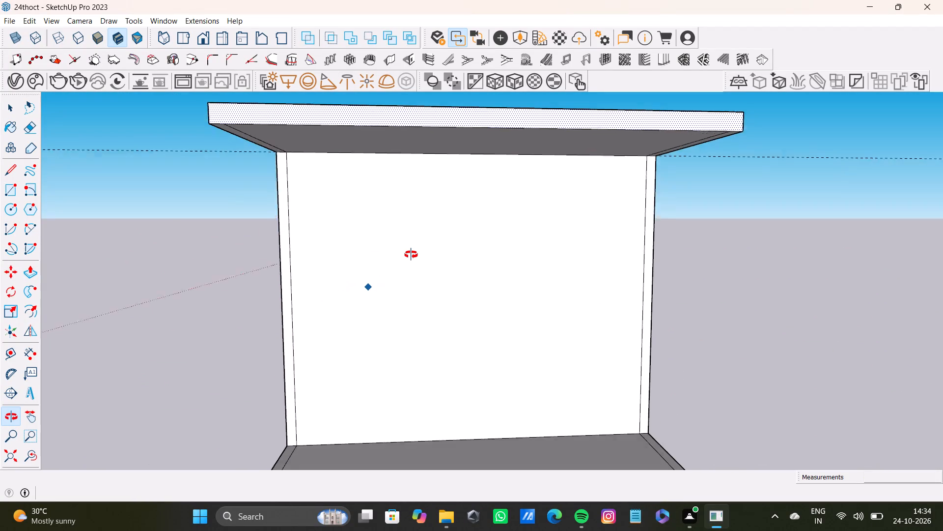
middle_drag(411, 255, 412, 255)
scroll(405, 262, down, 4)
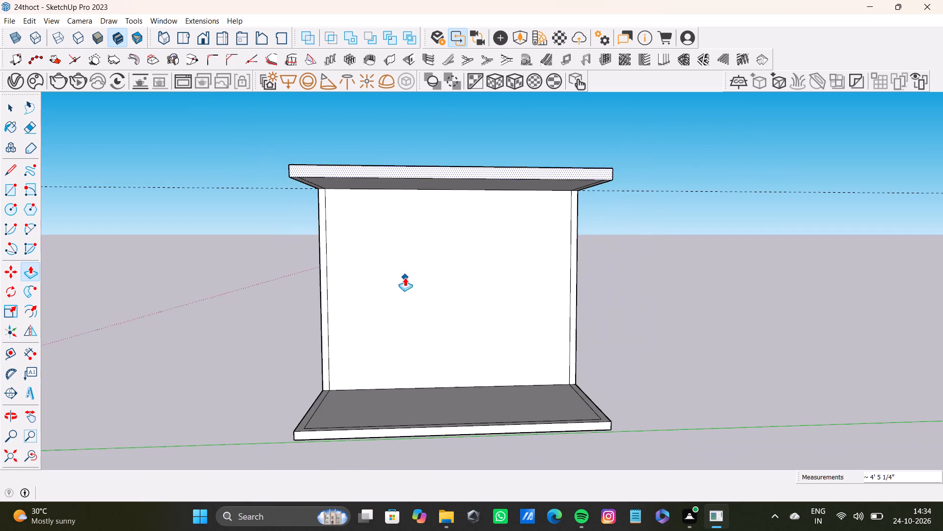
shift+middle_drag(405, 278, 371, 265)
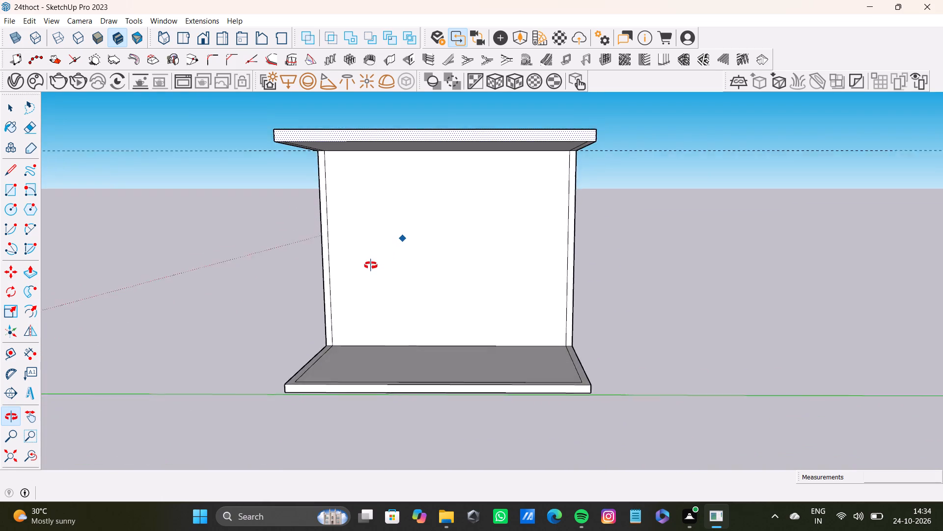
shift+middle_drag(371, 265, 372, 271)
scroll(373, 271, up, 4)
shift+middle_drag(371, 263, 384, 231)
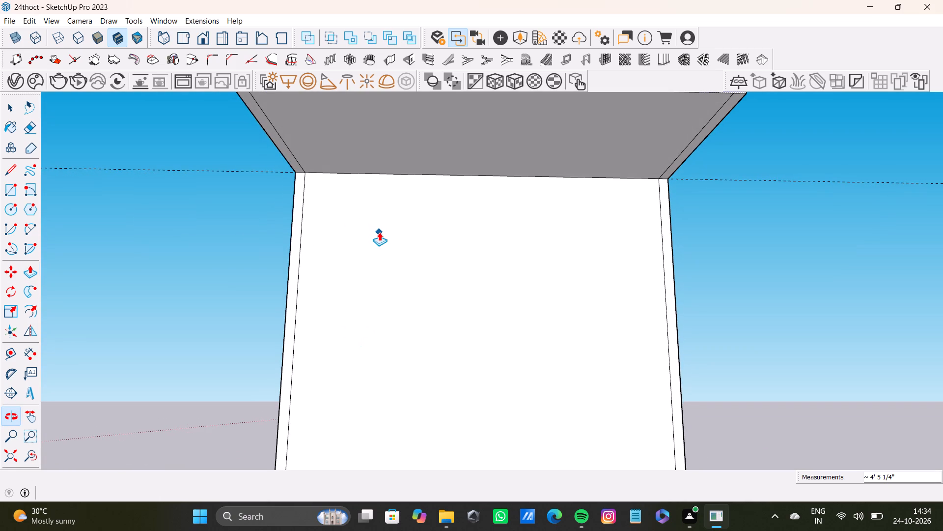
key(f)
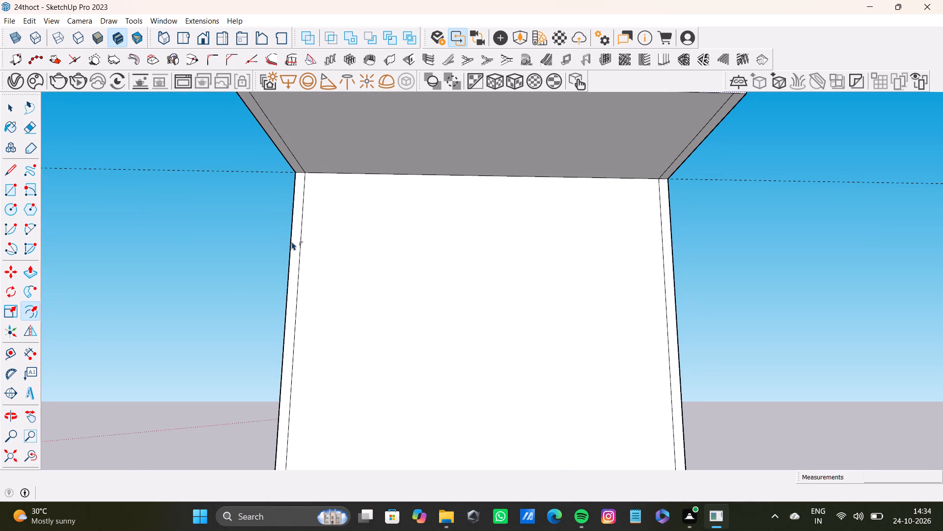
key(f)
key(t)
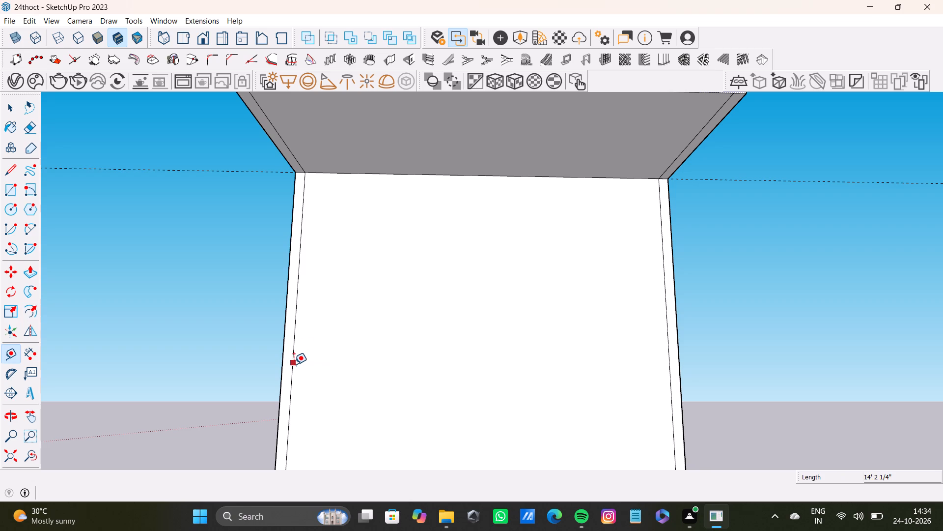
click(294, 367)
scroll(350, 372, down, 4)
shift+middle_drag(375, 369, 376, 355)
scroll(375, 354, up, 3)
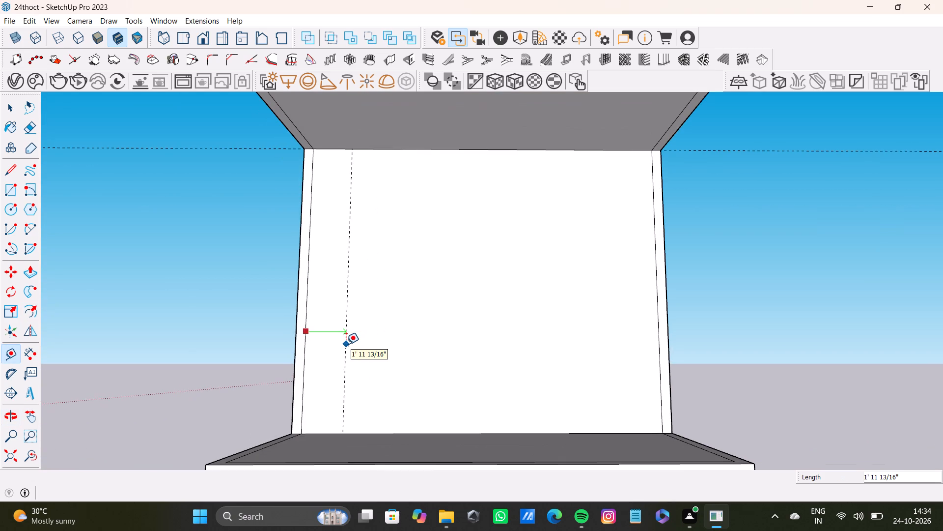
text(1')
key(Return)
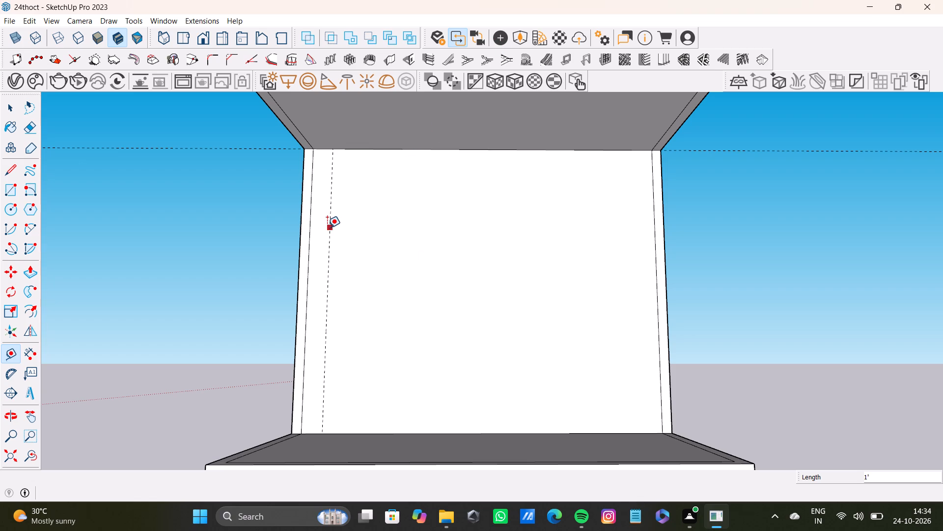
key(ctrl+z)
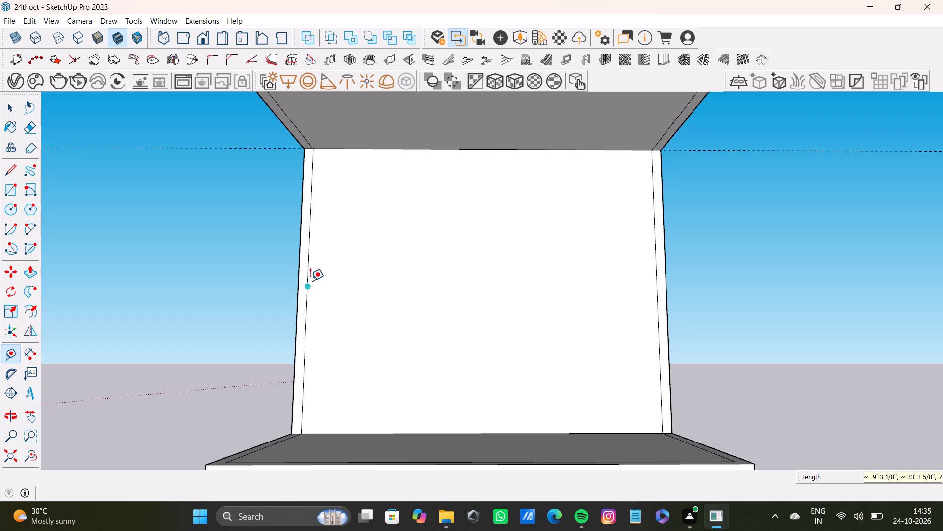
Place a vertical guide line on the back wall, 3' in from its left inner border line.
click(308, 281)
scroll(433, 284, down, 8)
middle_drag(434, 285, 422, 325)
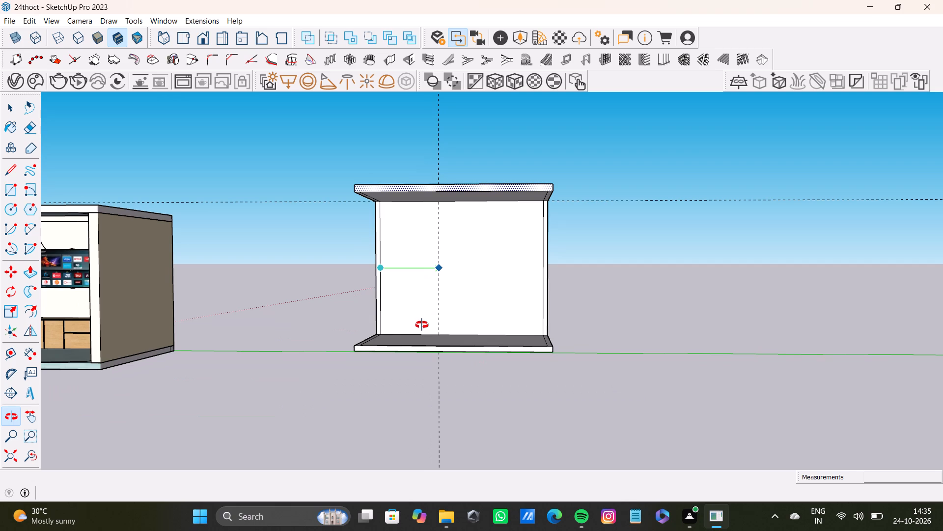
middle_drag(422, 325, 417, 336)
scroll(433, 300, up, 7)
shift+scroll(425, 276, up, 1)
shift+middle_drag(425, 276, 412, 306)
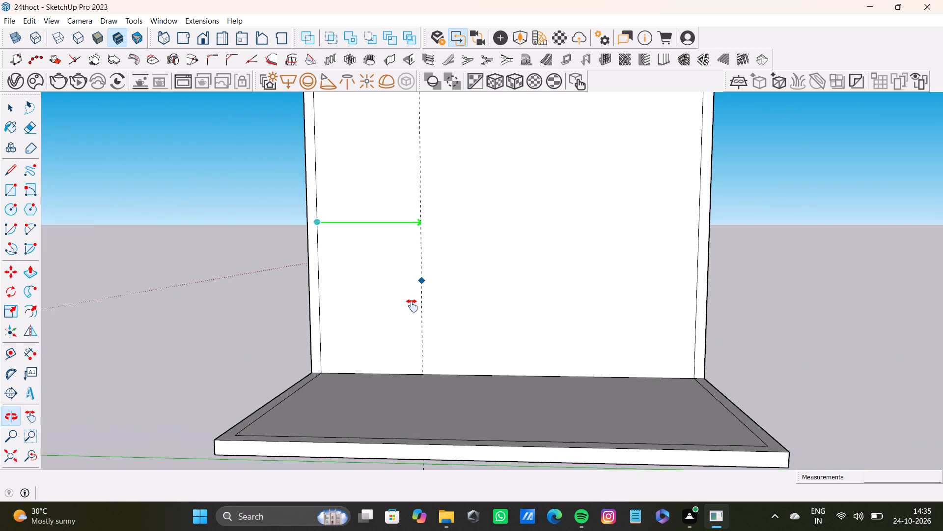
shift+middle_drag(412, 306, 391, 273)
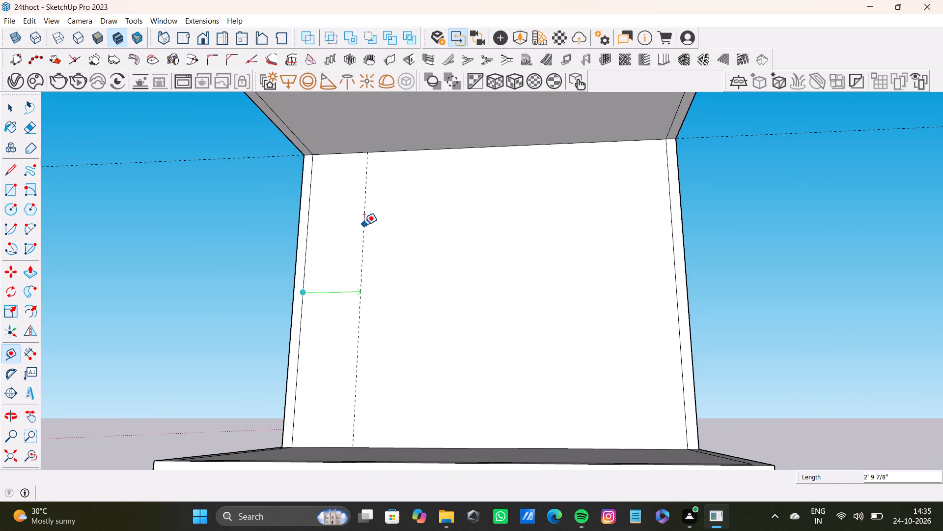
text(3')
key(Return)
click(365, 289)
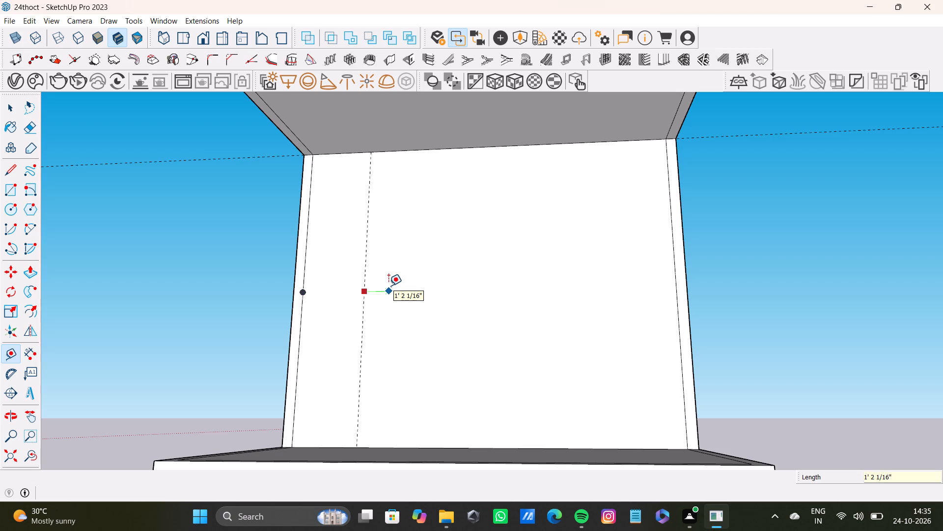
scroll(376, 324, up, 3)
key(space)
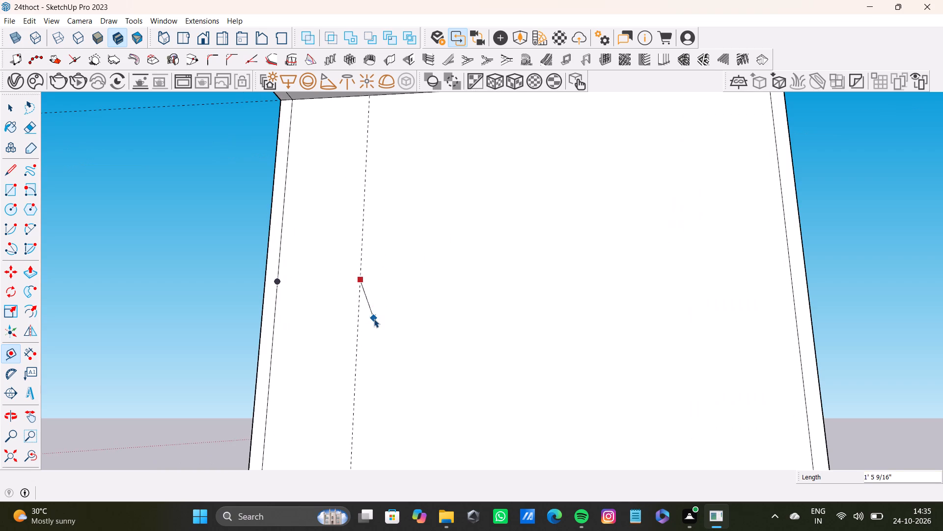
Place a second vertical guide line on the back wall, offset from the 3' guide towards the wall's centre.
key(t)
click(358, 353)
scroll(429, 347, down, 7)
shift+middle_drag(410, 325, 406, 338)
scroll(403, 296, up, 3)
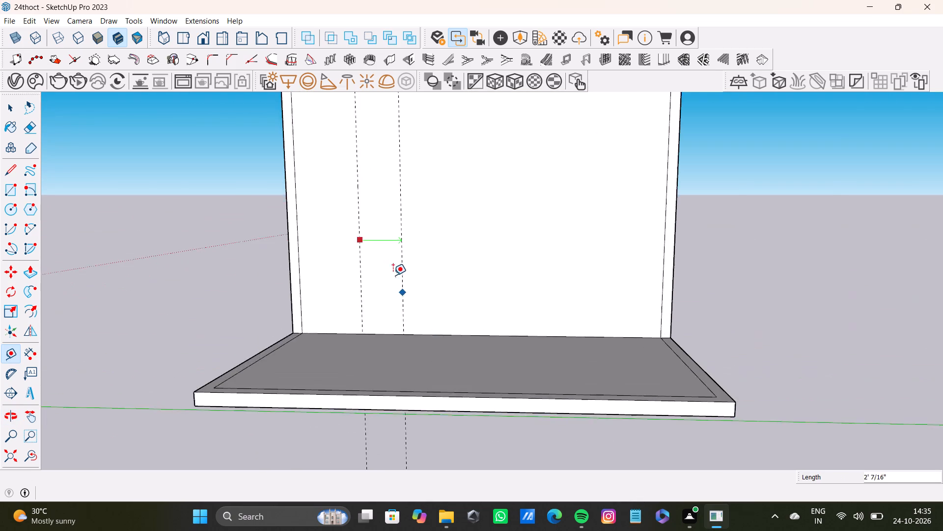
scroll(393, 275, up, 7)
scroll(386, 275, down, 7)
shift+middle_drag(383, 275, 368, 338)
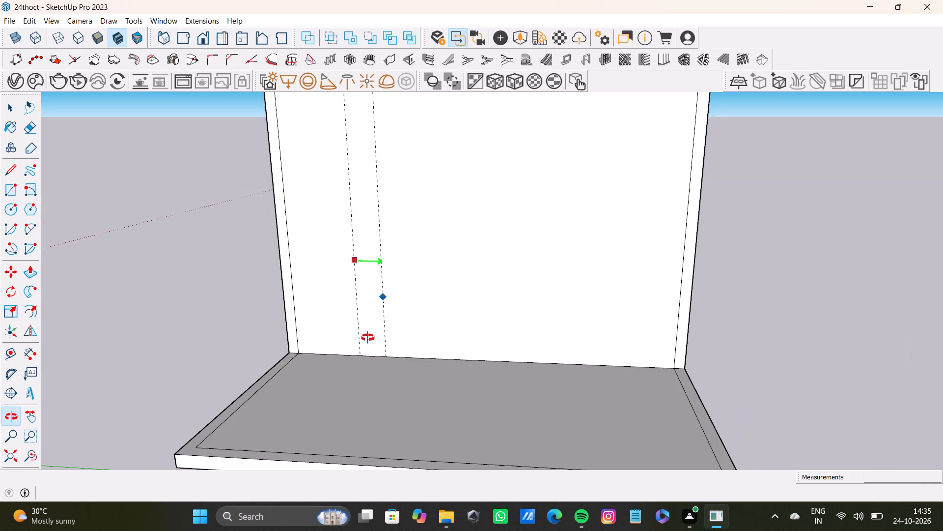
shift+middle_drag(368, 338, 348, 312)
scroll(374, 280, up, 6)
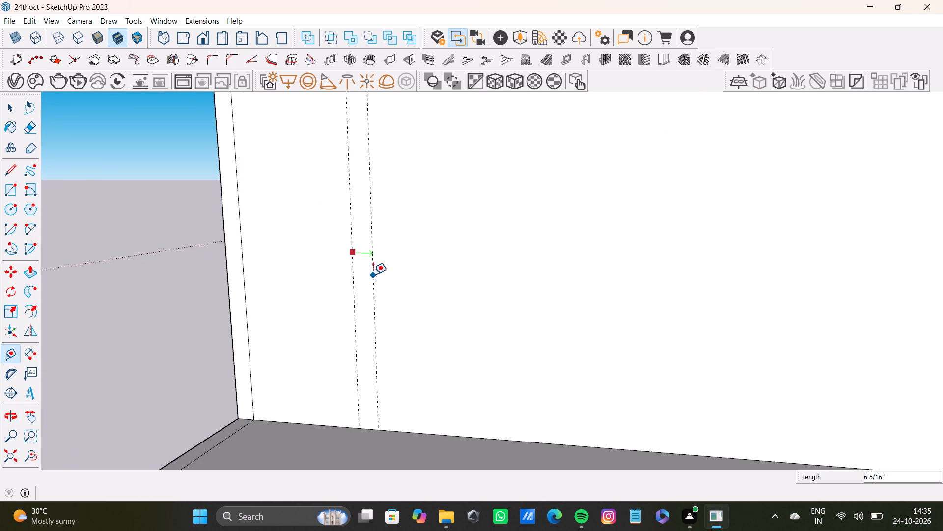
scroll(373, 273, down, 7)
shift+middle_drag(372, 273, 404, 297)
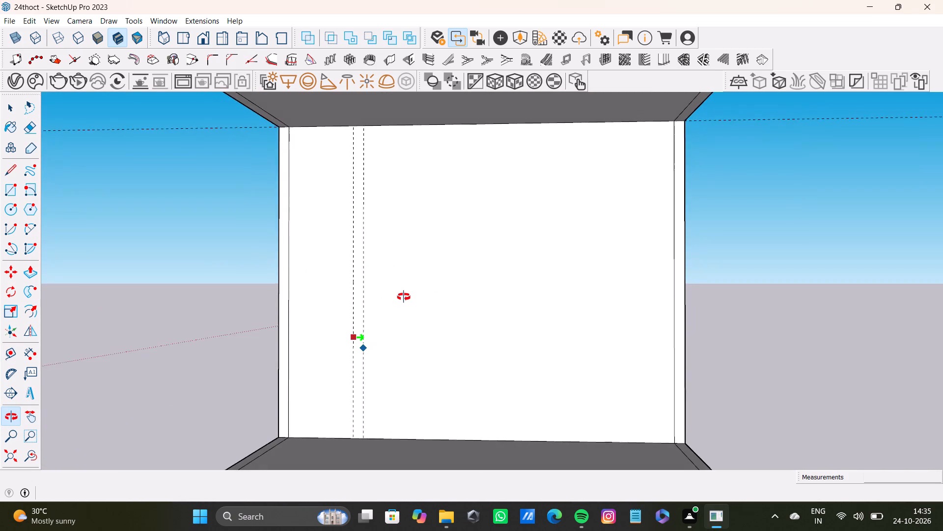
shift+middle_drag(404, 297, 386, 265)
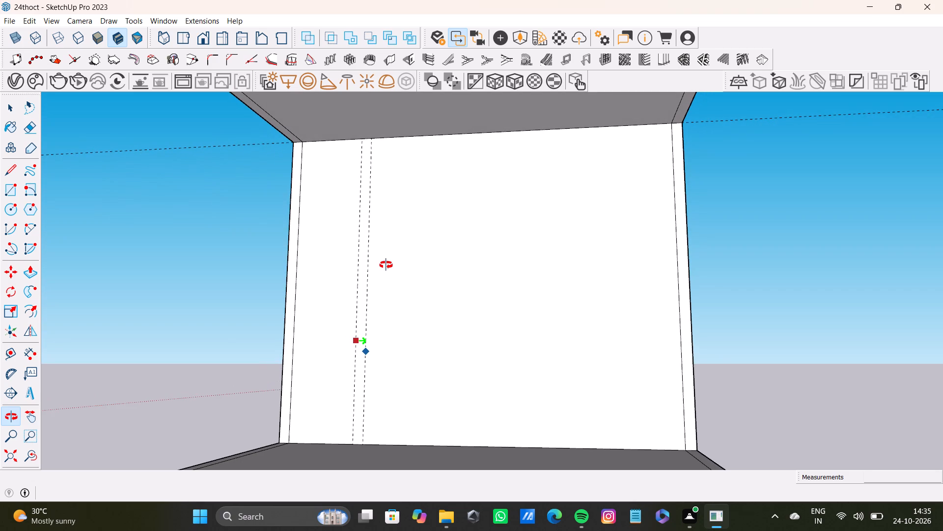
shift+middle_drag(386, 265, 386, 266)
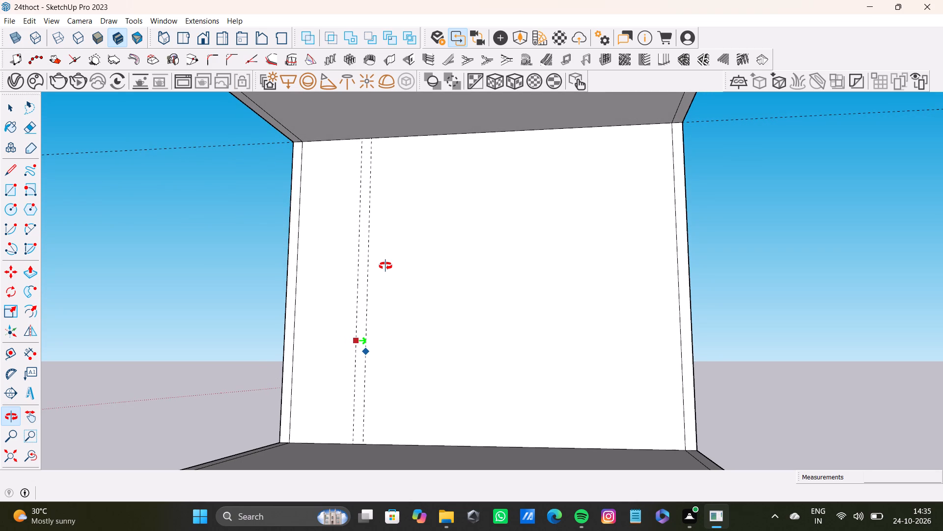
shift+middle_drag(386, 266, 385, 266)
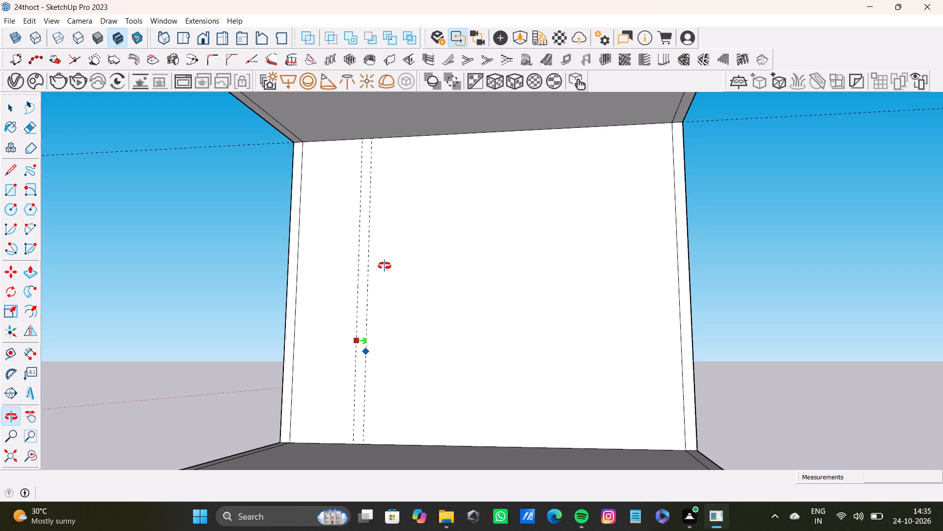
shift+middle_drag(385, 266, 384, 266)
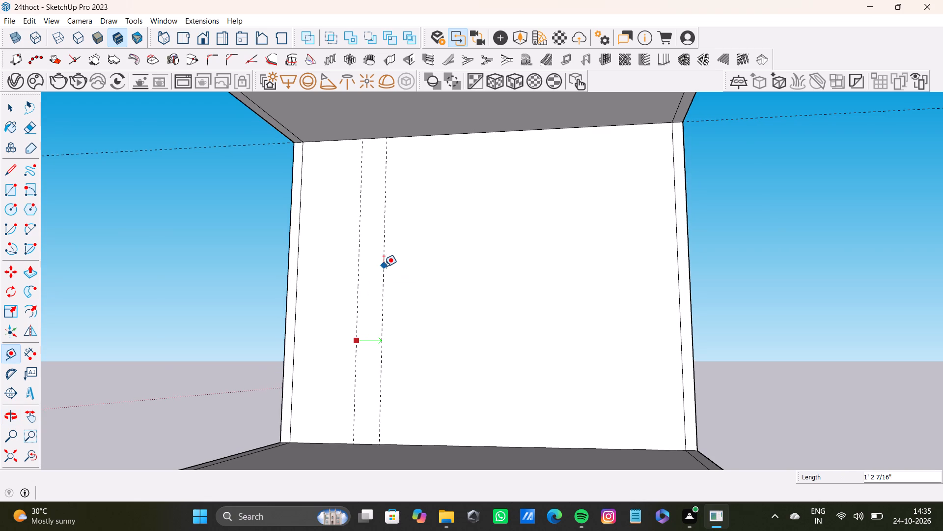
scroll(384, 267, down, 13)
middle_drag(381, 247, 381, 256)
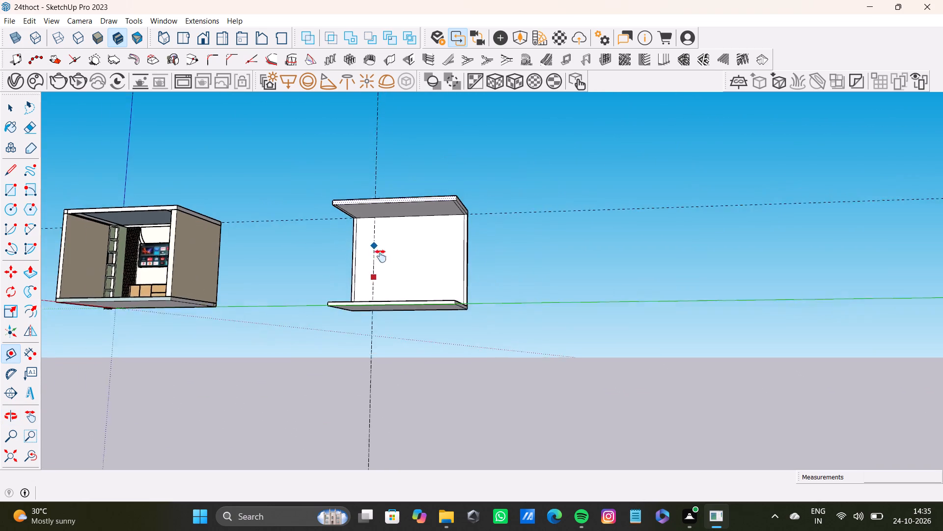
middle_drag(381, 256, 376, 316)
scroll(394, 256, up, 6)
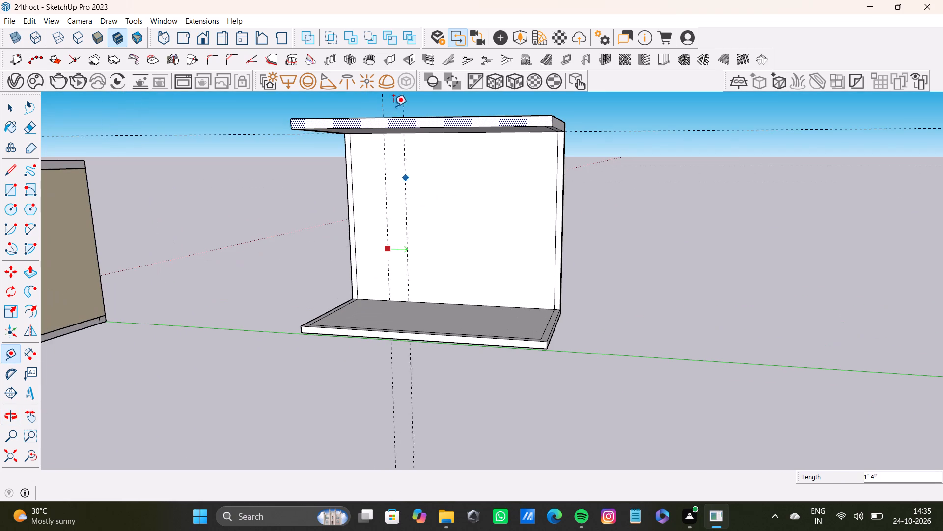
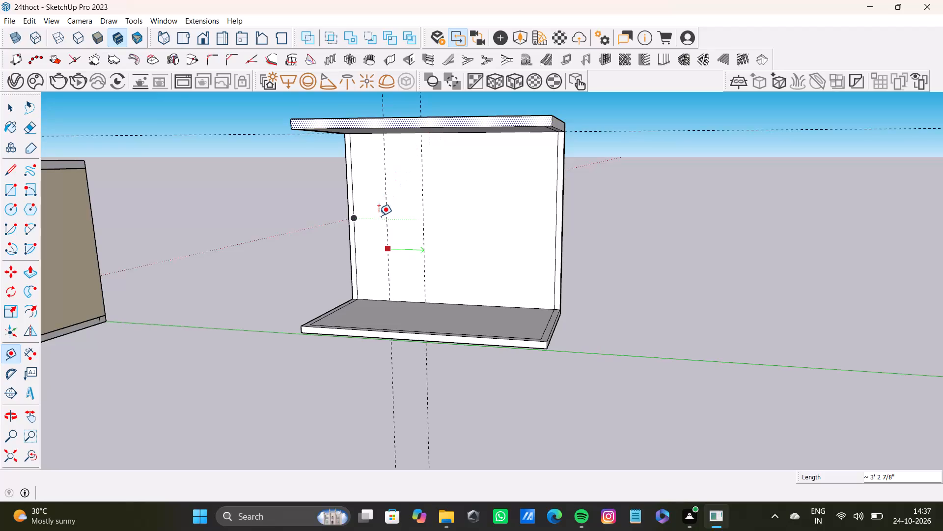
Undo the vertical guide lines placed on the second room shell's back wall, leaving that wall clear of them.
shift+middle_drag(389, 238, 434, 248)
scroll(433, 247, up, 8)
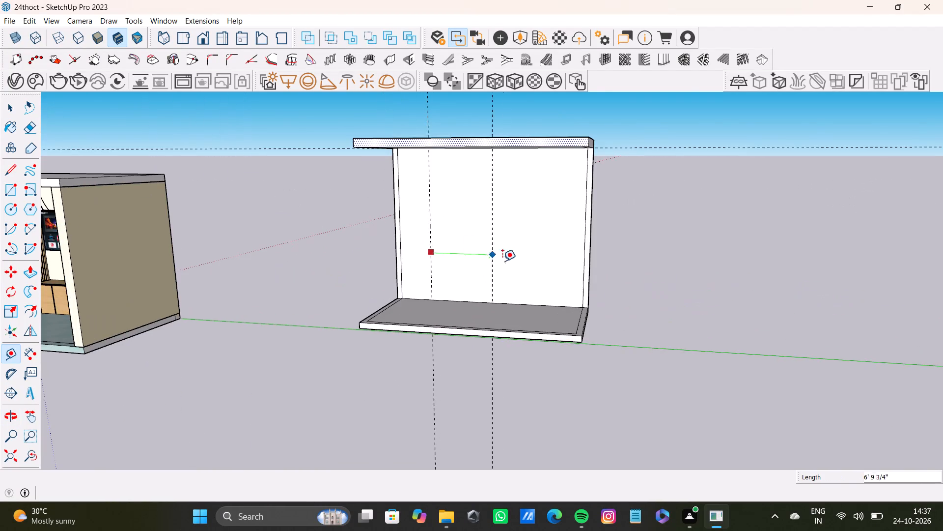
scroll(441, 246, down, 4)
middle_drag(443, 246, 460, 226)
scroll(435, 226, up, 6)
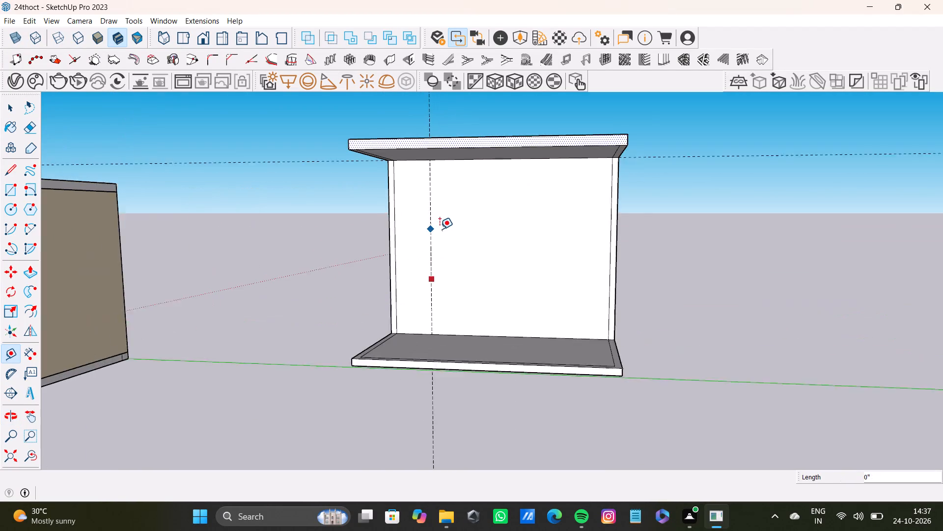
key(ctrl+z)
scroll(441, 233, down, 4)
shift+middle_drag(436, 239, 425, 247)
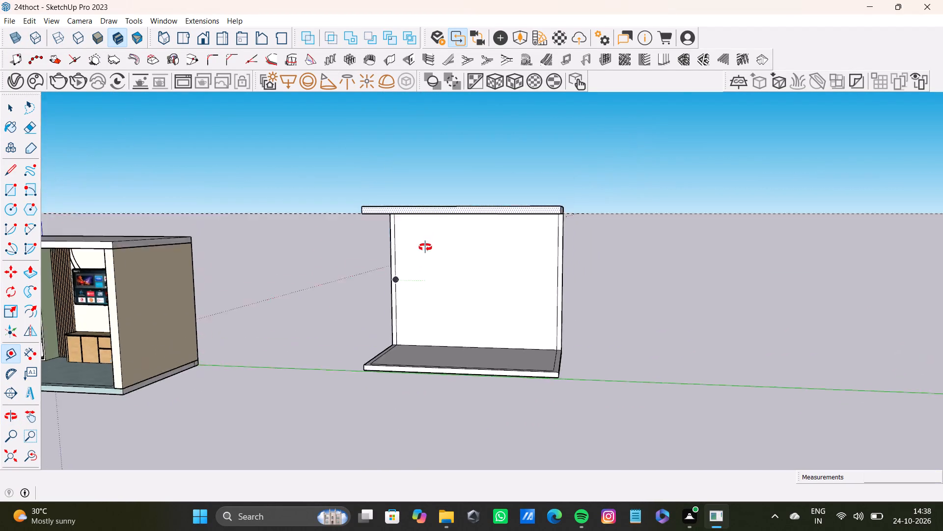
shift+middle_drag(425, 247, 422, 214)
scroll(418, 242, up, 5)
shift+middle_drag(414, 265, 411, 228)
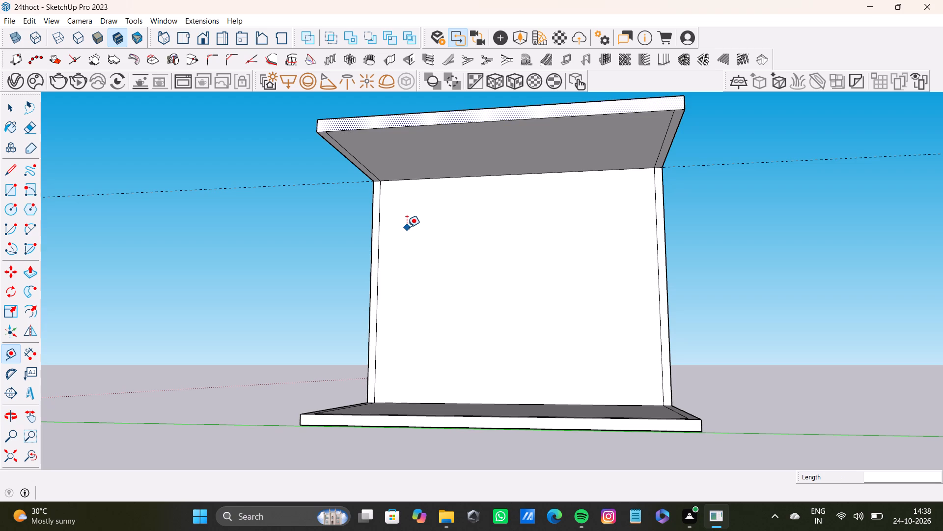
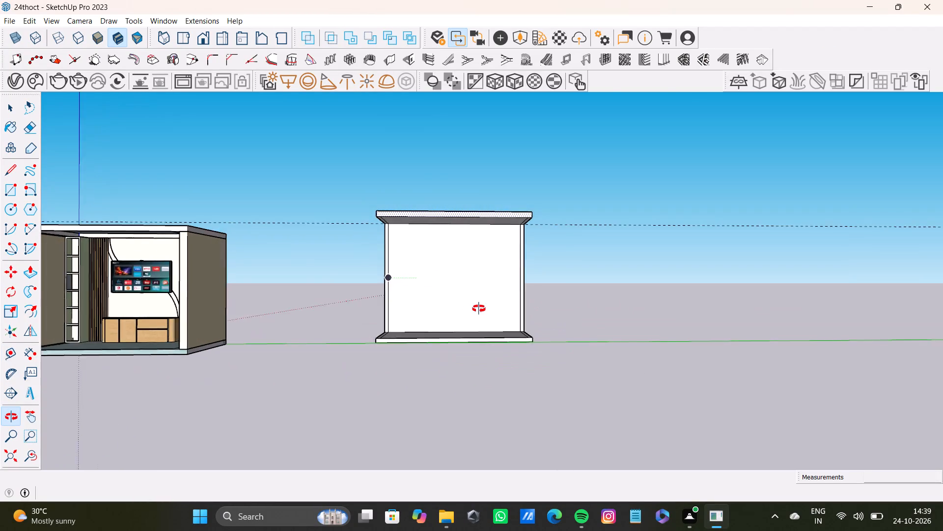
Place a vertical guide on the second room shell's back wall, about 3' 1 11/16" in from the left inner wall edge.
middle_drag(479, 309, 477, 309)
scroll(452, 284, up, 8)
shift+middle_drag(451, 282, 423, 254)
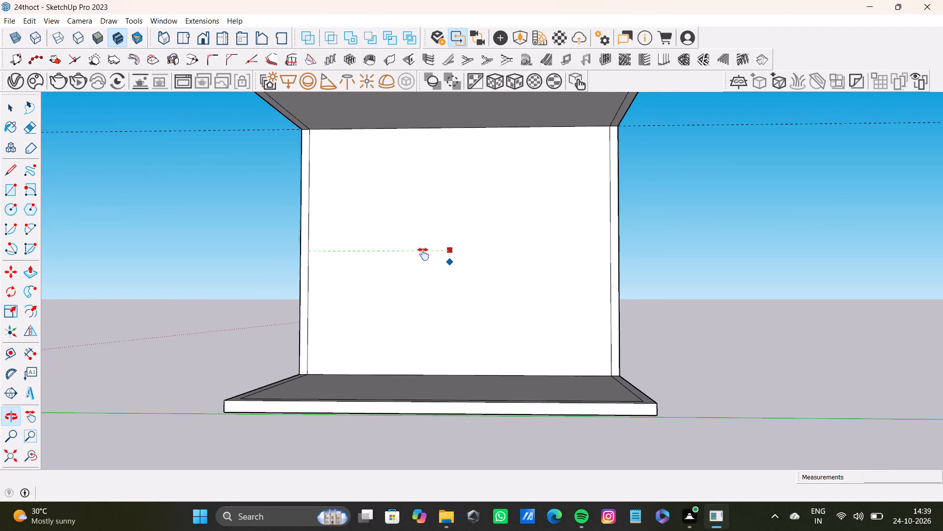
shift+middle_drag(423, 254, 414, 270)
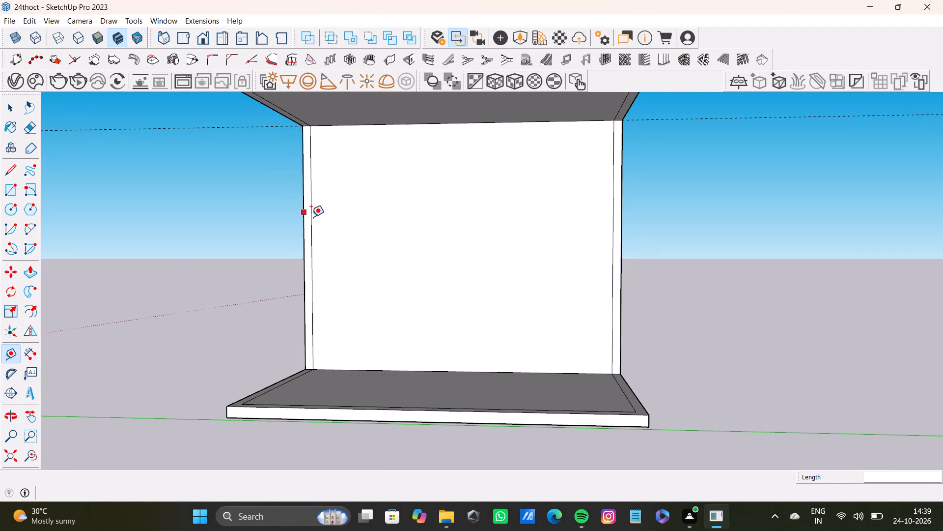
click(313, 222)
scroll(371, 219, down, 4)
shift+middle_drag(372, 219, 393, 252)
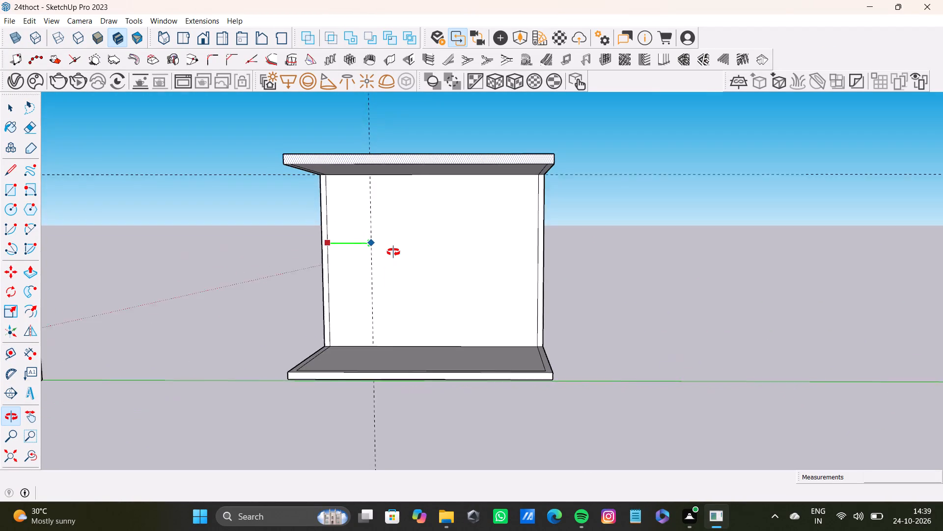
shift+middle_drag(393, 252, 393, 251)
scroll(364, 264, up, 3)
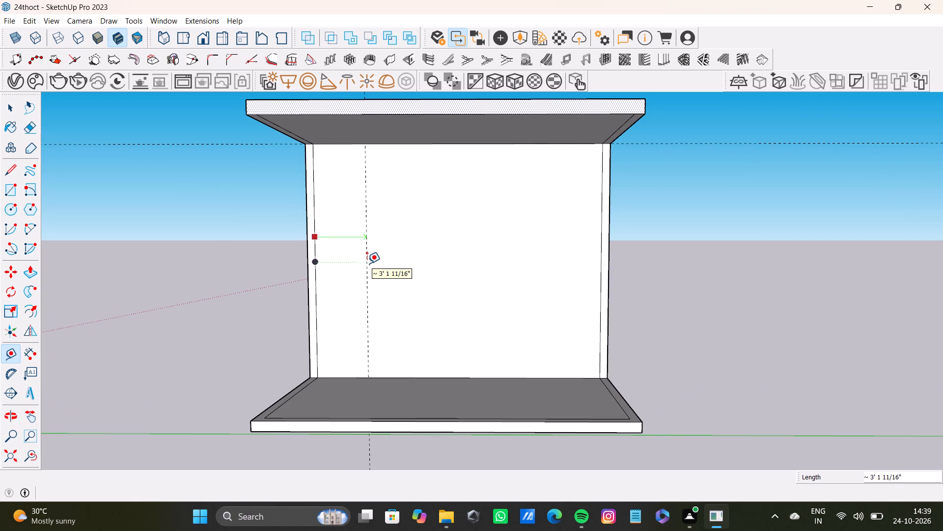
click(367, 264)
click(367, 264)
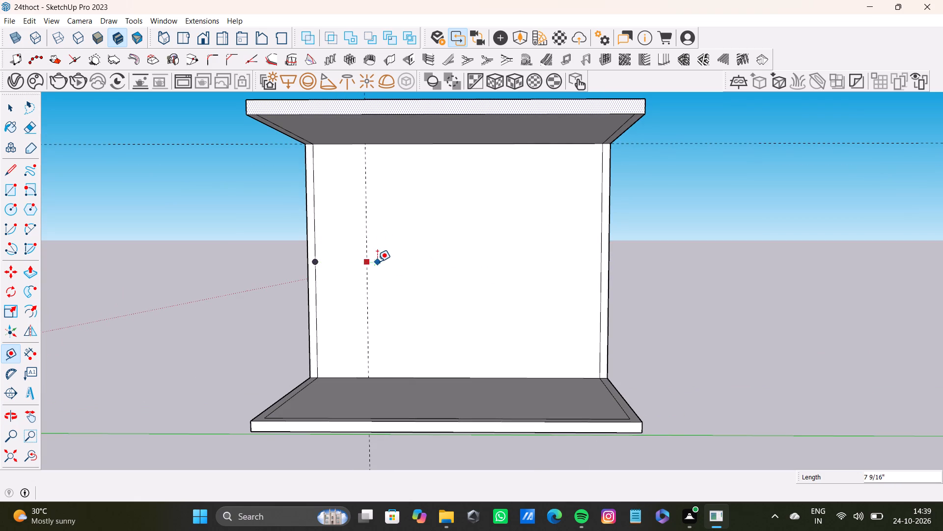
key(space)
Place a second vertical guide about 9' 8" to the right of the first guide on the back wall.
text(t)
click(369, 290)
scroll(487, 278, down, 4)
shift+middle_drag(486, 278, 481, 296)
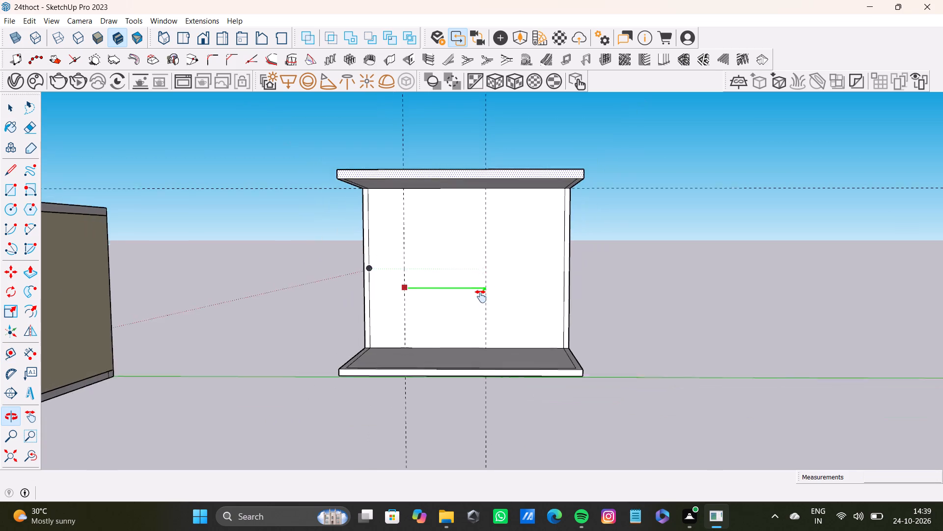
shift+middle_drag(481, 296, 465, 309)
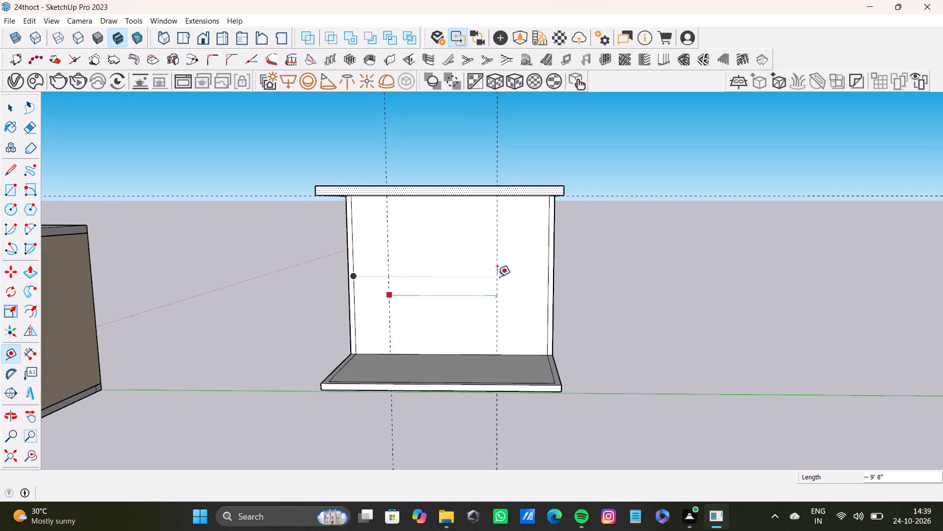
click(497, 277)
Place a vertical guide about 7" in from the back wall's right inner edge.
scroll(502, 287, up, 4)
middle_drag(503, 283, 502, 232)
scroll(581, 286, up, 3)
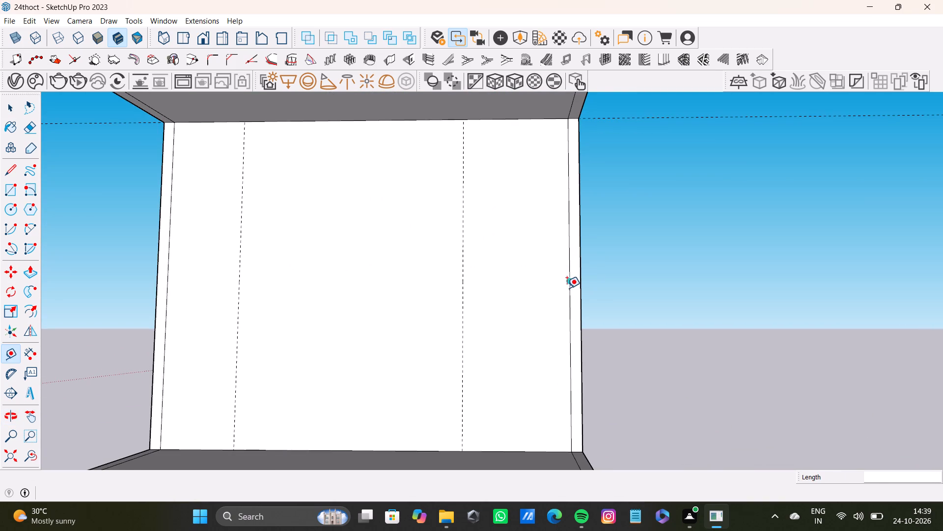
click(567, 288)
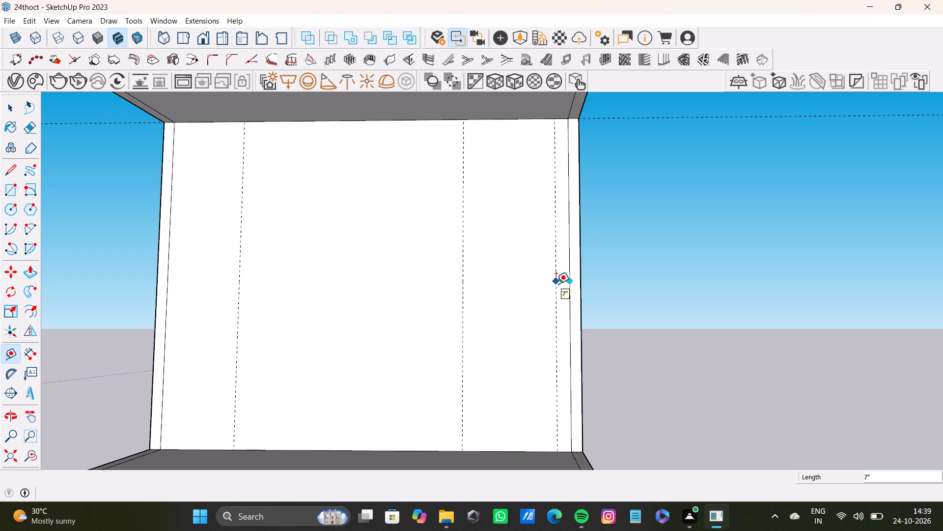
click(556, 284)
click(557, 285)
key(space)
Place another vertical guide about 2' 3 9/16" to the left of the guide nearest the right wall edge.
key(t)
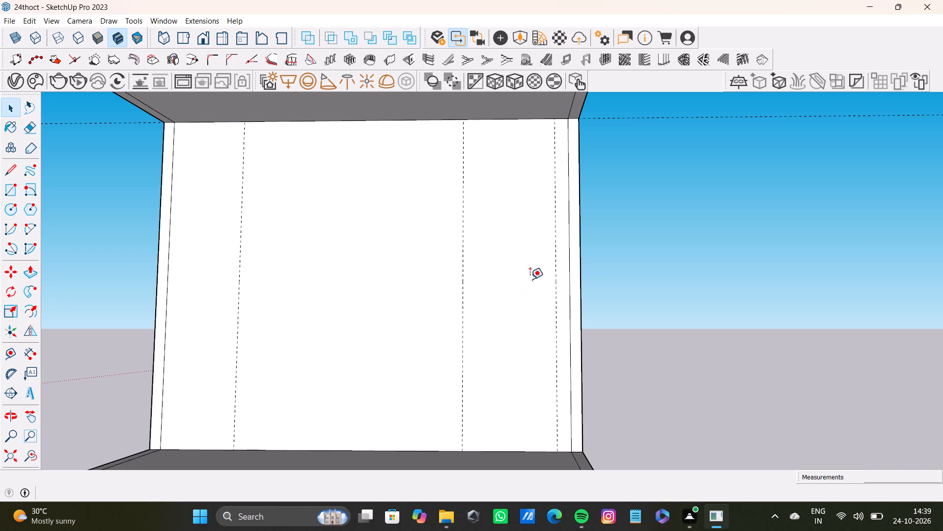
drag(555, 289, 550, 289)
scroll(504, 275, down, 3)
middle_drag(504, 276, 500, 298)
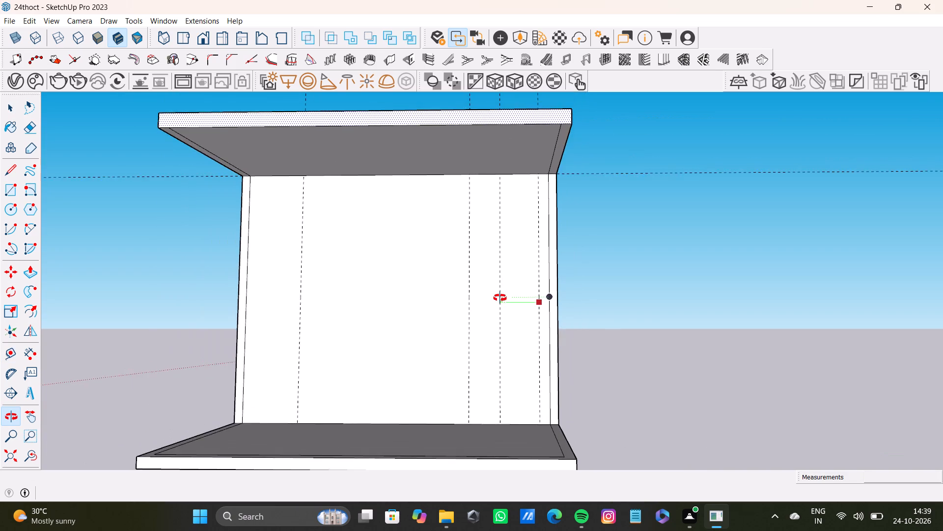
middle_drag(500, 298, 500, 316)
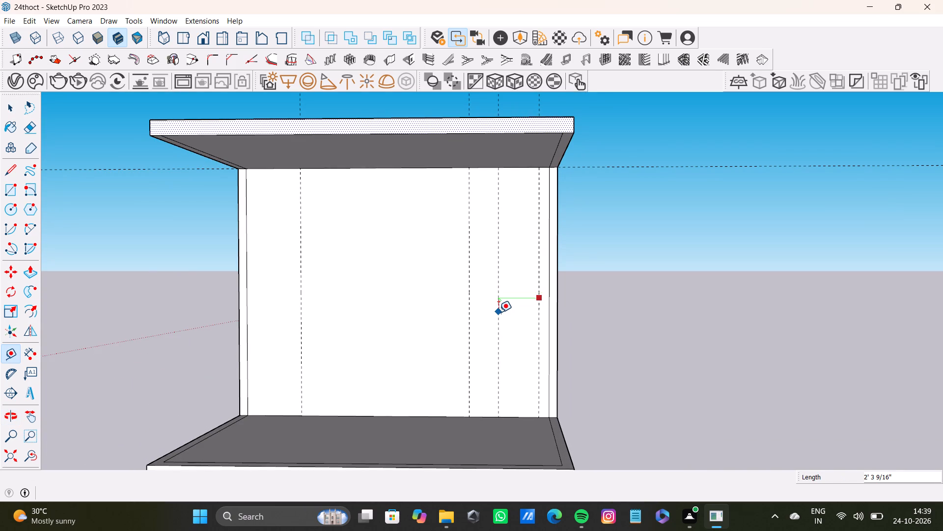
click(499, 312)
click(497, 292)
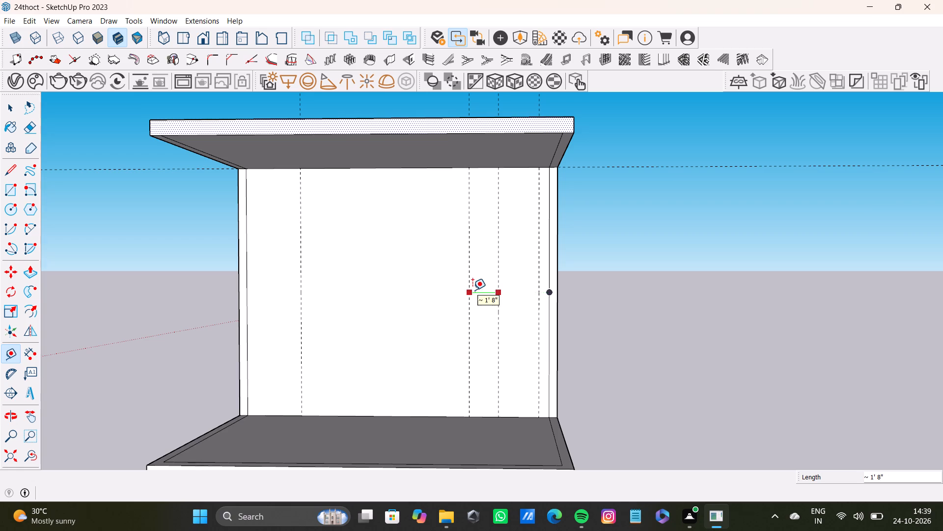
key(space)
Place a horizontal guide about 9' 10 3/8" below the back wall's top edge.
scroll(473, 291, up, 4)
scroll(461, 224, down, 3)
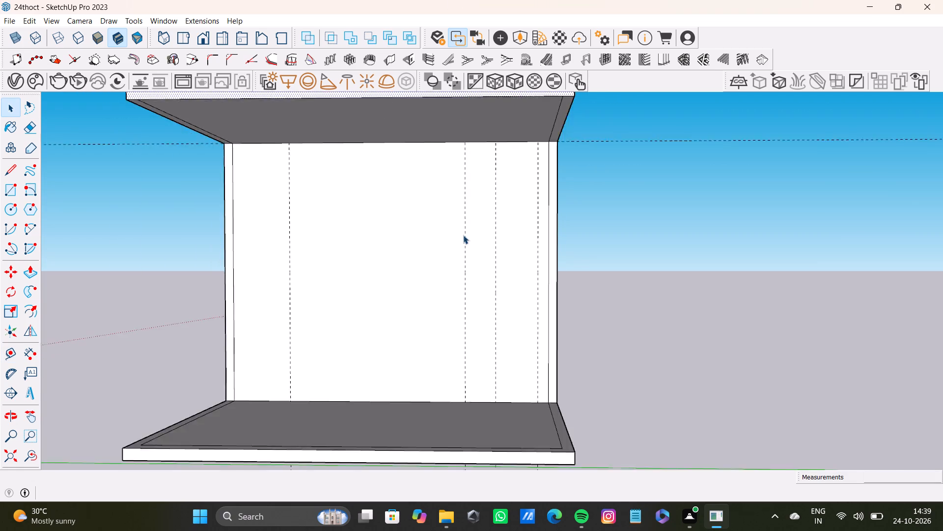
scroll(463, 235, down, 5)
shift+middle_drag(464, 238, 498, 285)
middle_drag(495, 285, 490, 285)
scroll(489, 263, up, 3)
scroll(487, 251, down, 4)
shift+middle_drag(486, 251, 468, 197)
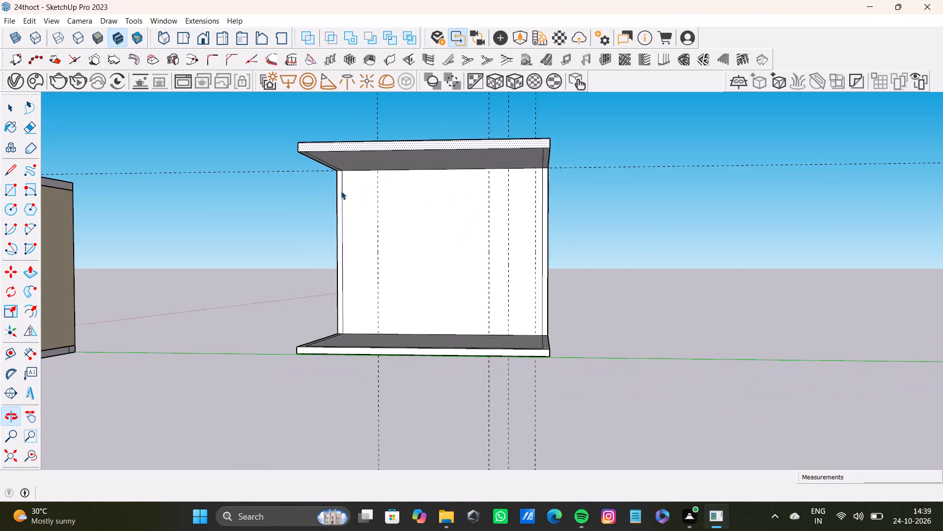
scroll(344, 193, up, 5)
shift+middle_drag(350, 193, 342, 214)
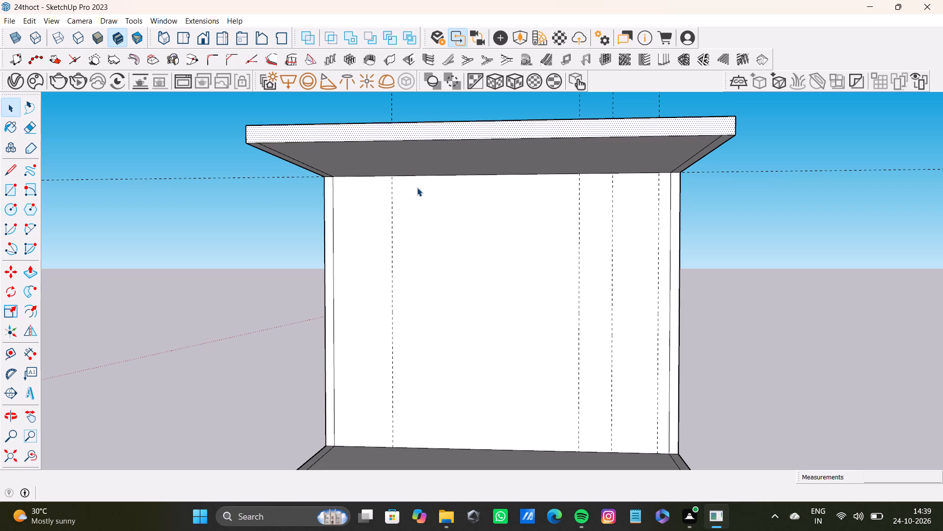
key(t)
click(470, 174)
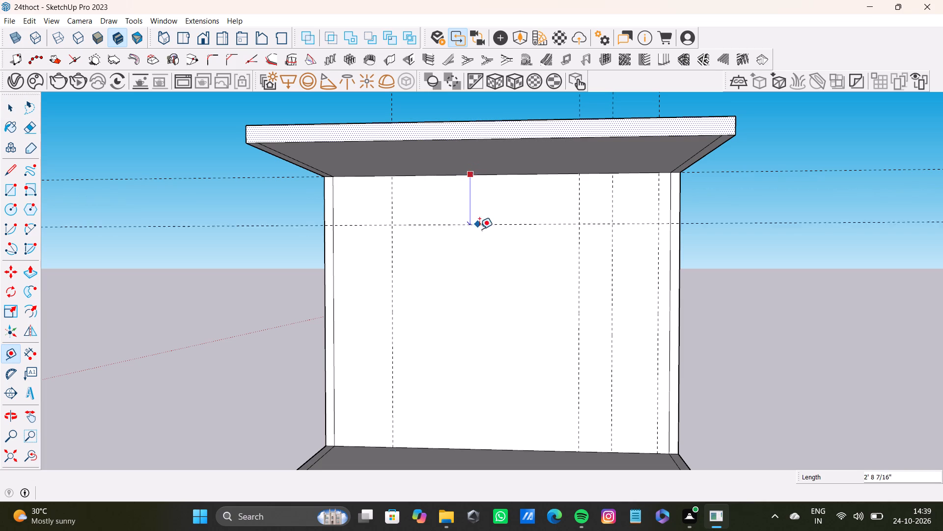
scroll(480, 231, down, 3)
shift+middle_drag(481, 244, 450, 188)
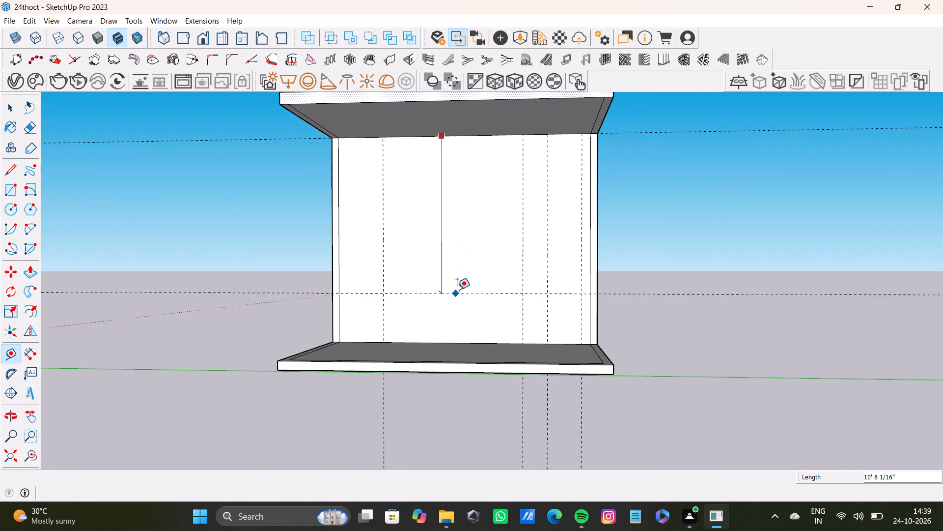
click(458, 280)
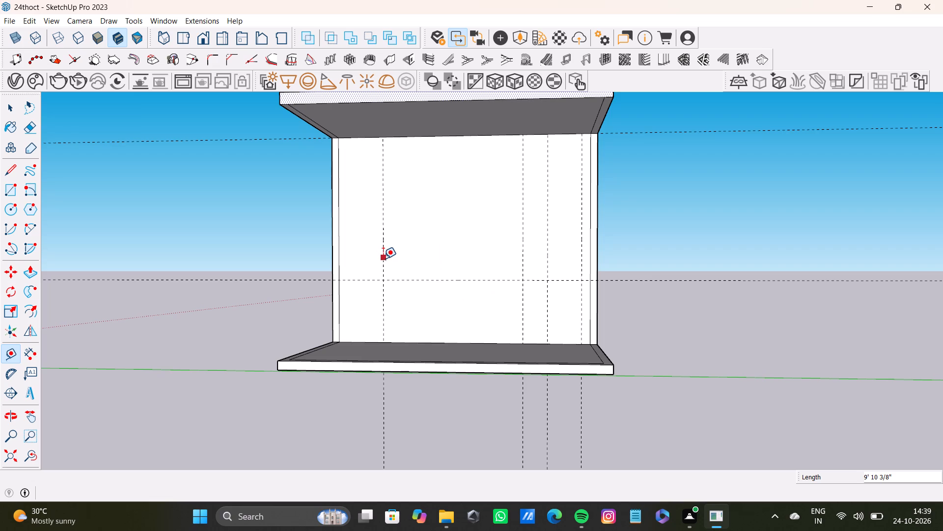
Place a vertical guide about 2' 3 1/8" to the right of the leftmost vertical guide.
click(383, 259)
click(416, 261)
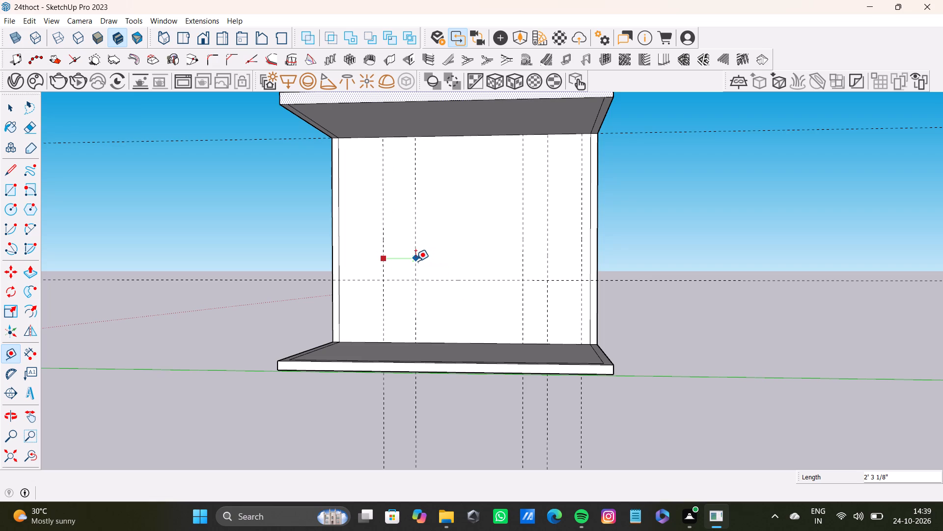
click(447, 132)
key(space)
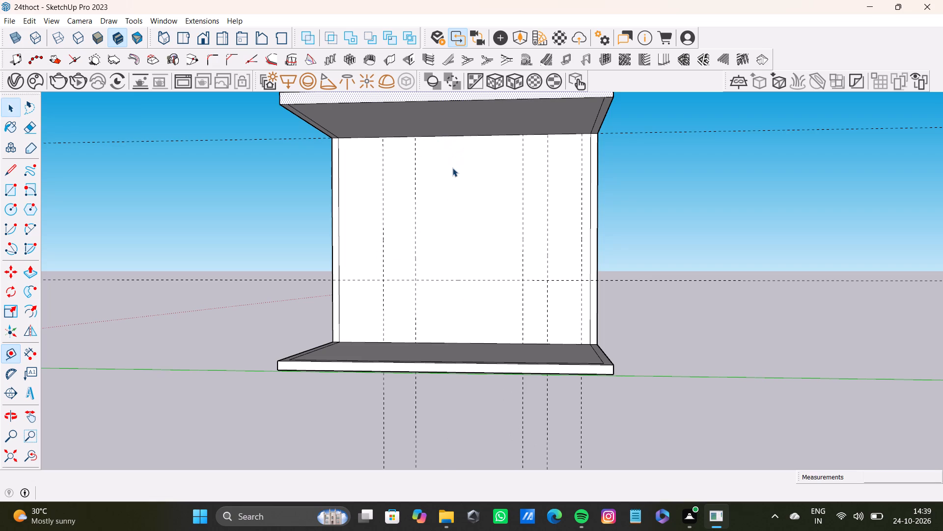
Place an upper horizontal guide about 2' 10 5/16" below the back wall's top edge.
key(t)
click(464, 136)
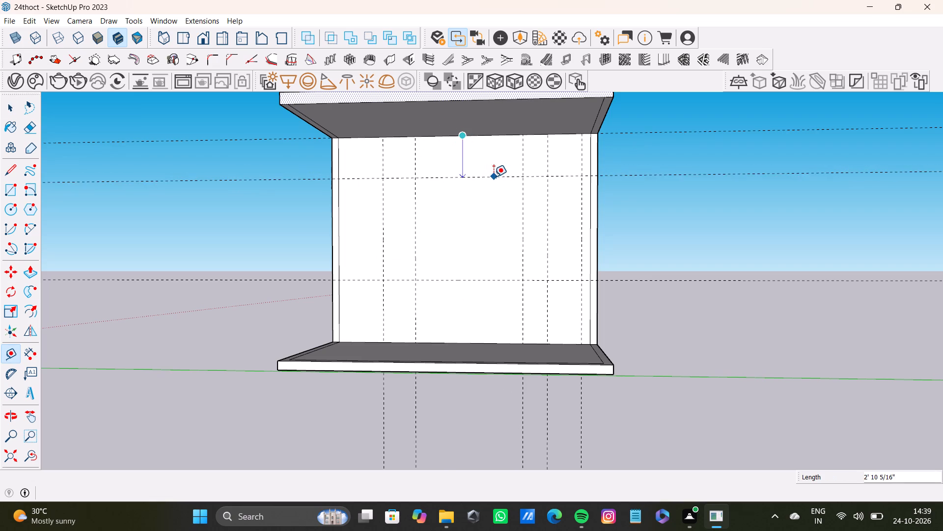
click(495, 175)
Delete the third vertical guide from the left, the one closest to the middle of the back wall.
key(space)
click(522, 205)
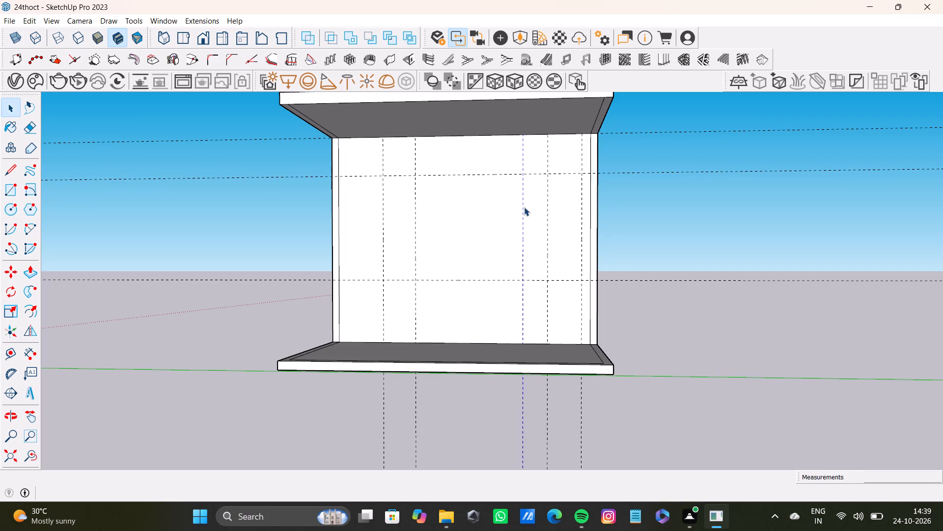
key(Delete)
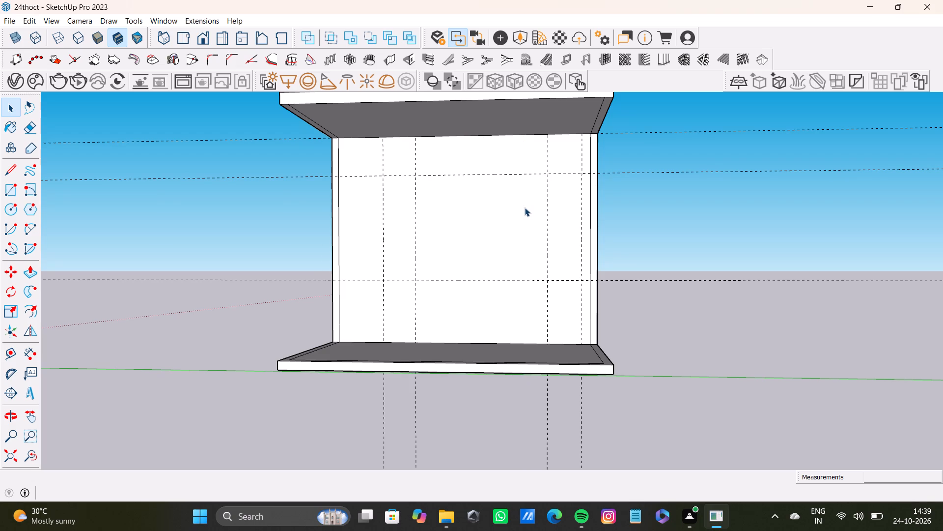
Place a vertical guide about 8' 6 9/16" to the right of the second vertical guide from the left.
key(t)
click(416, 257)
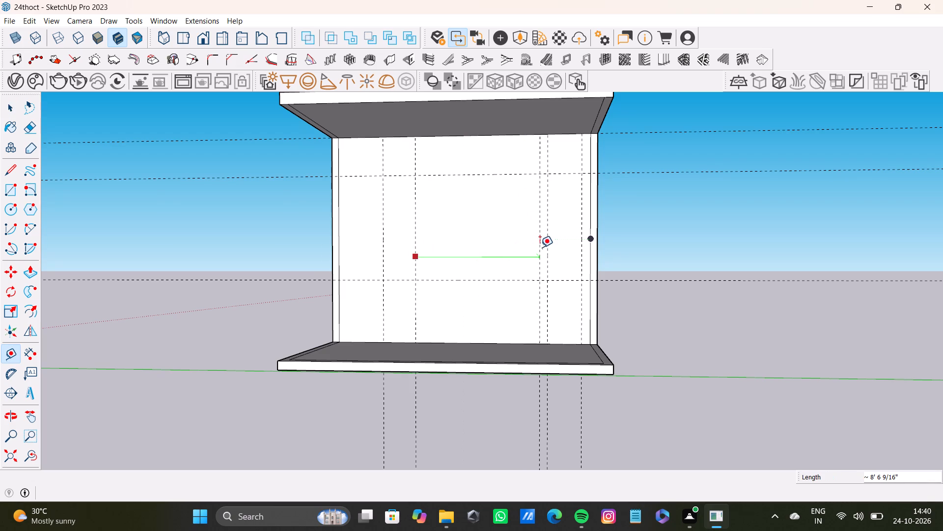
click(540, 247)
click(540, 247)
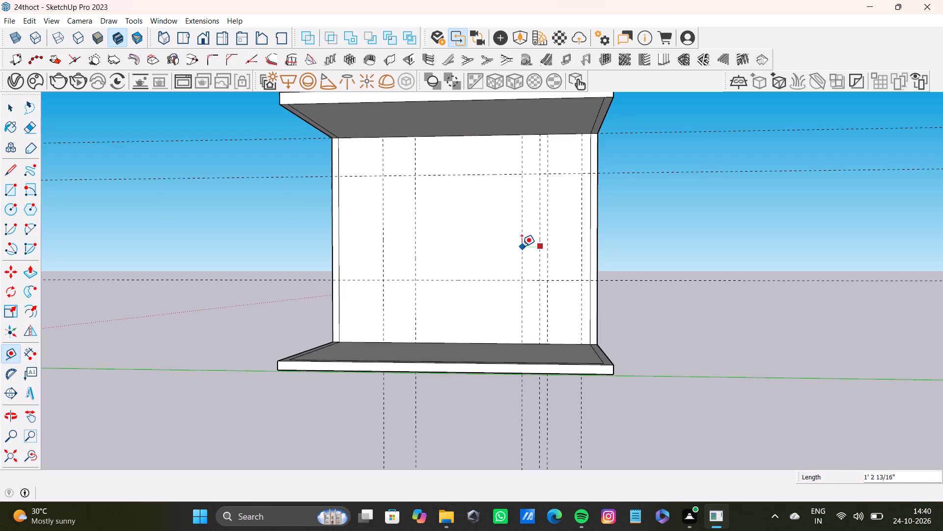
key(space)
Draw connected lines left along the upper guide, down to the lower guide, left to the outermost guide, and up to just below the ceiling.
scroll(453, 218, down, 4)
shift+middle_drag(450, 219, 452, 244)
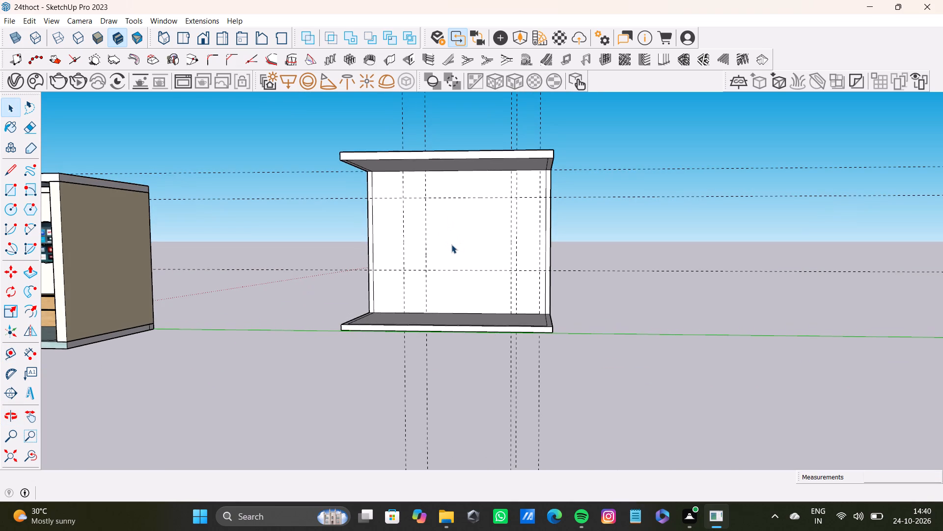
key(l)
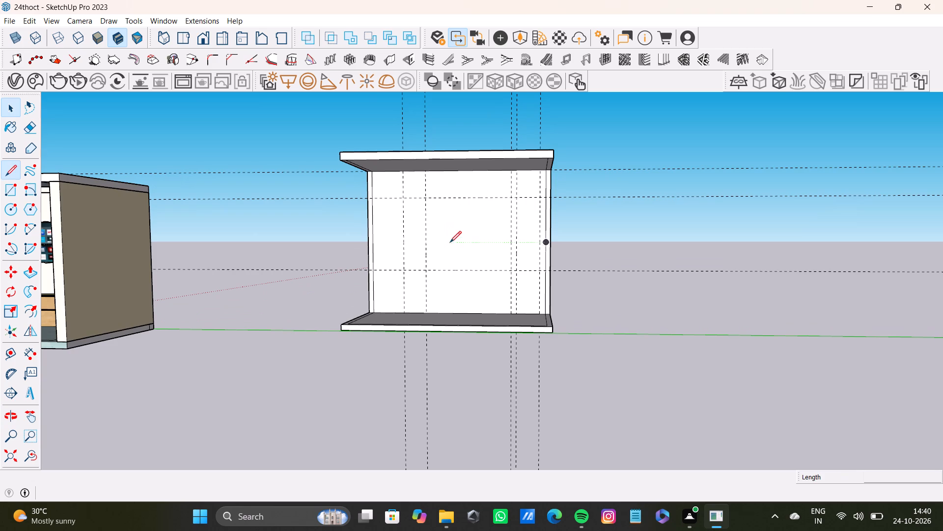
scroll(495, 196, up, 10)
drag(516, 200, 508, 198)
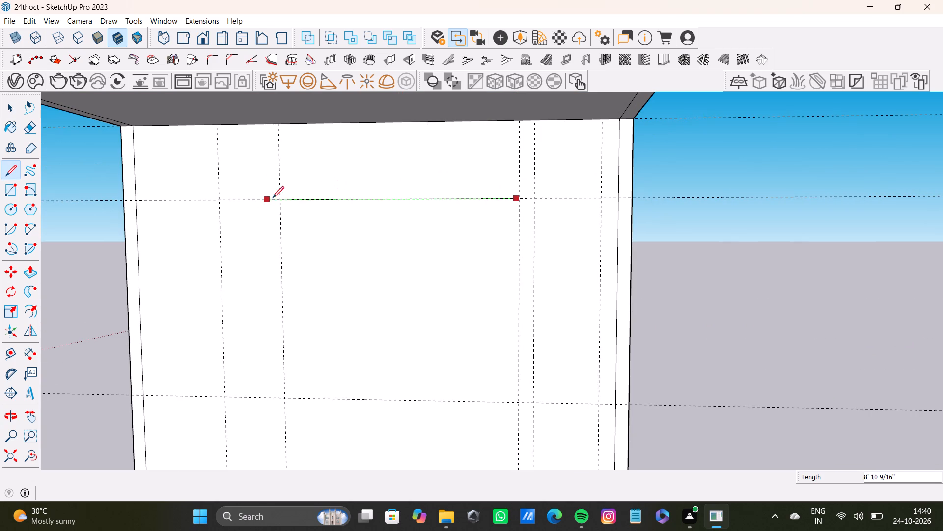
click(279, 201)
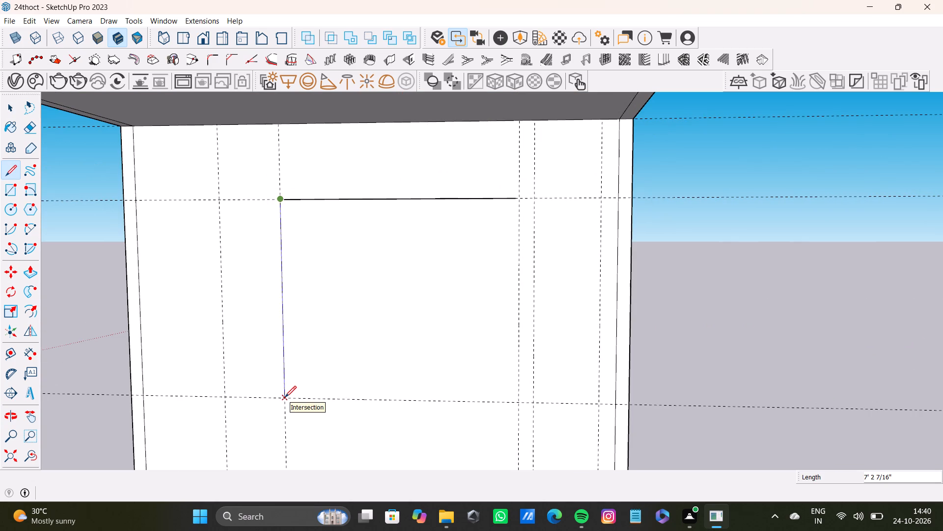
click(285, 397)
click(225, 396)
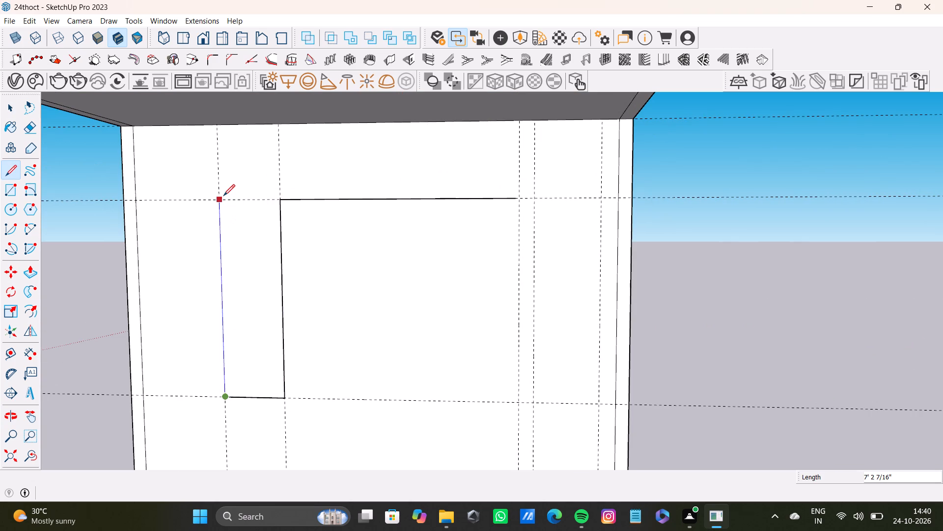
click(223, 129)
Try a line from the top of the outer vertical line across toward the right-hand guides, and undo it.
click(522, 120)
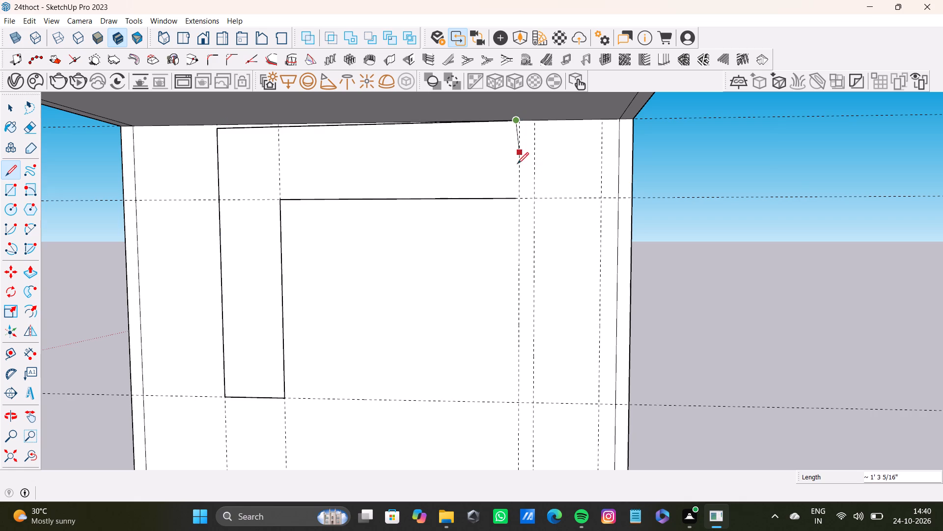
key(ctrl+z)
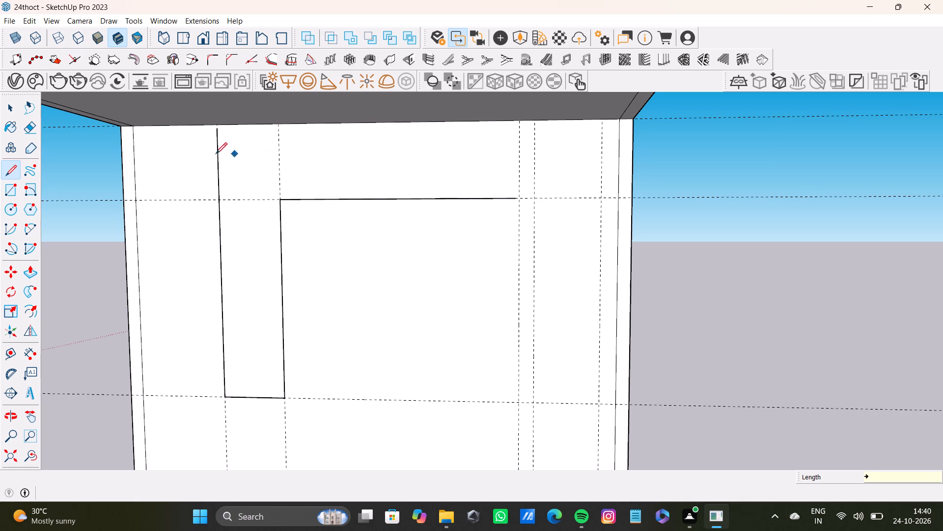
Extend the outline's outer left vertical line up to the back wall's top edge.
scroll(220, 149, up, 6)
key(l)
scroll(229, 117, up, 4)
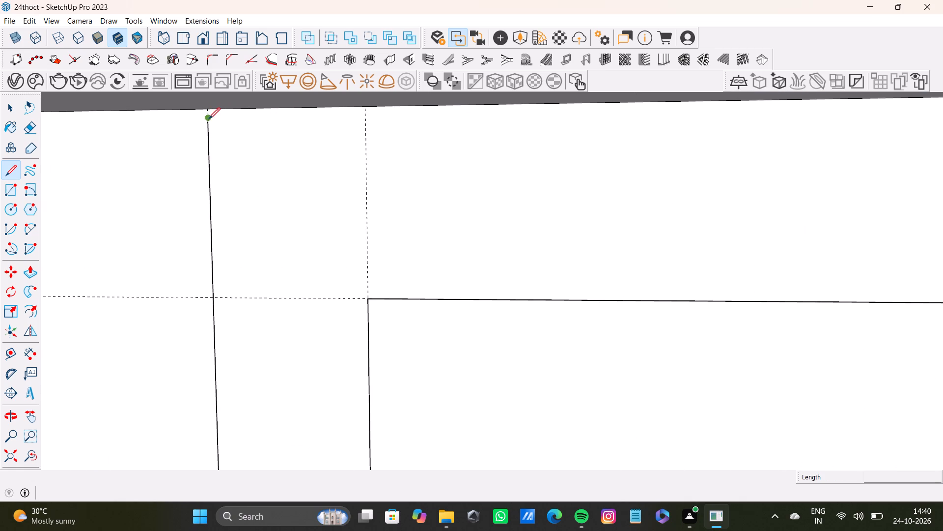
click(208, 119)
click(206, 108)
scroll(665, 111, down, 7)
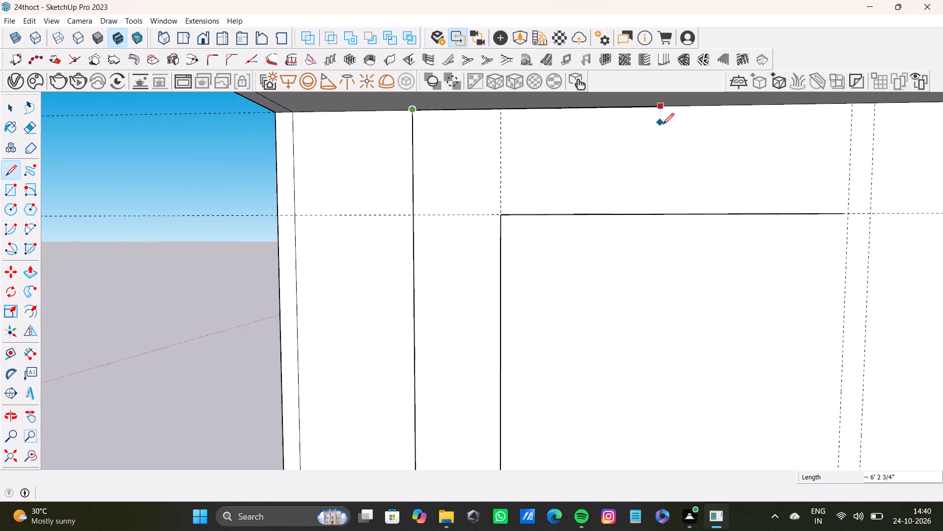
Close the panel outline along the back wall's top edge and about 2' 6" down to the upper guide line's right end.
shift+middle_drag(651, 124, 440, 137)
click(636, 117)
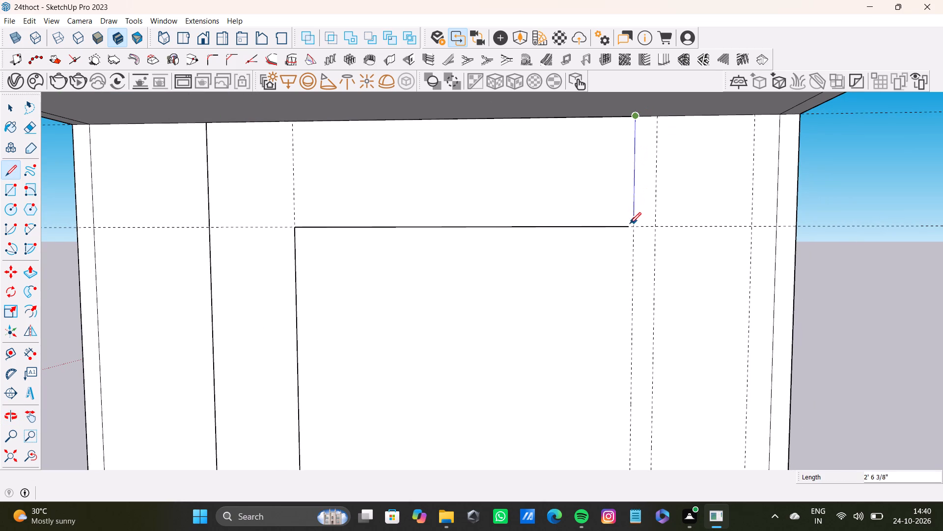
click(635, 225)
click(624, 227)
key(space)
Draw a tangent arc of about 2' 4 13/16" radius across the outline's inner corner, joining the leg to the upper band.
scroll(578, 211, down, 8)
shift+middle_drag(562, 219, 561, 206)
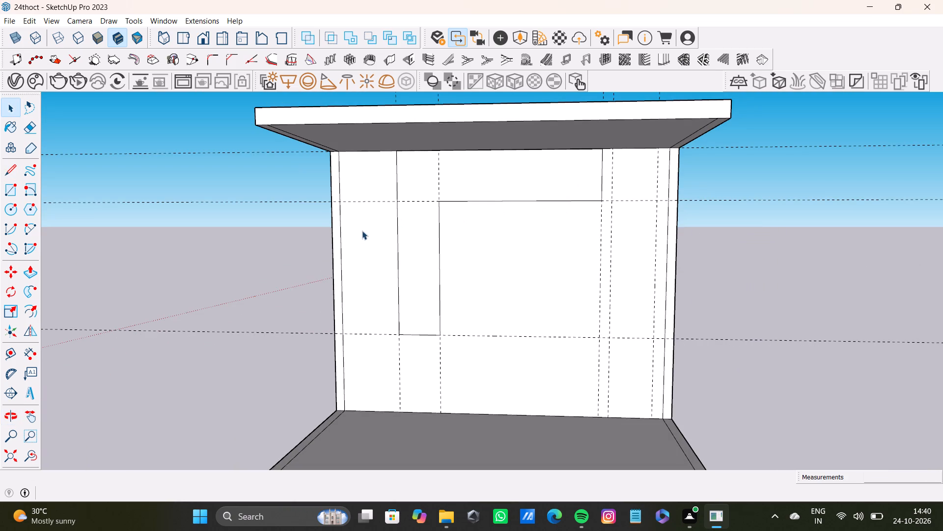
key(a)
scroll(392, 239, up, 4)
shift+middle_drag(440, 240, 385, 284)
scroll(392, 284, up, 5)
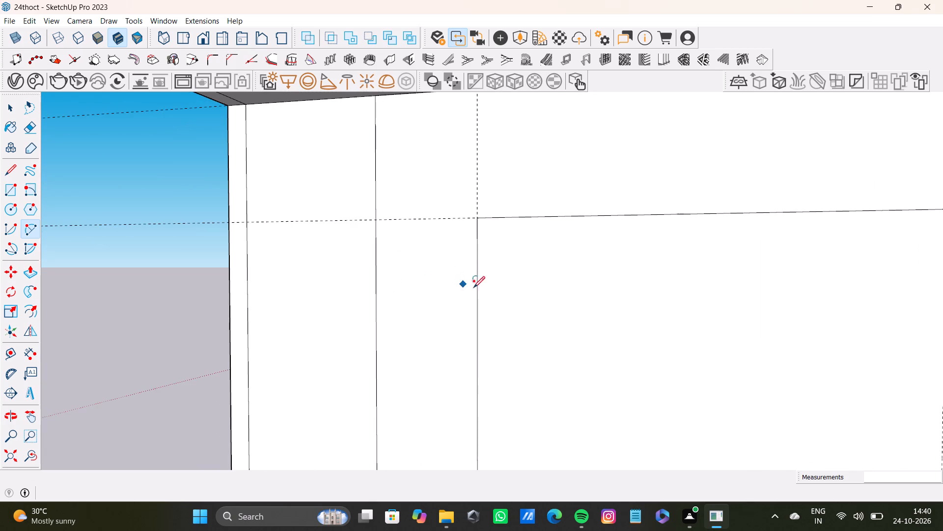
click(478, 333)
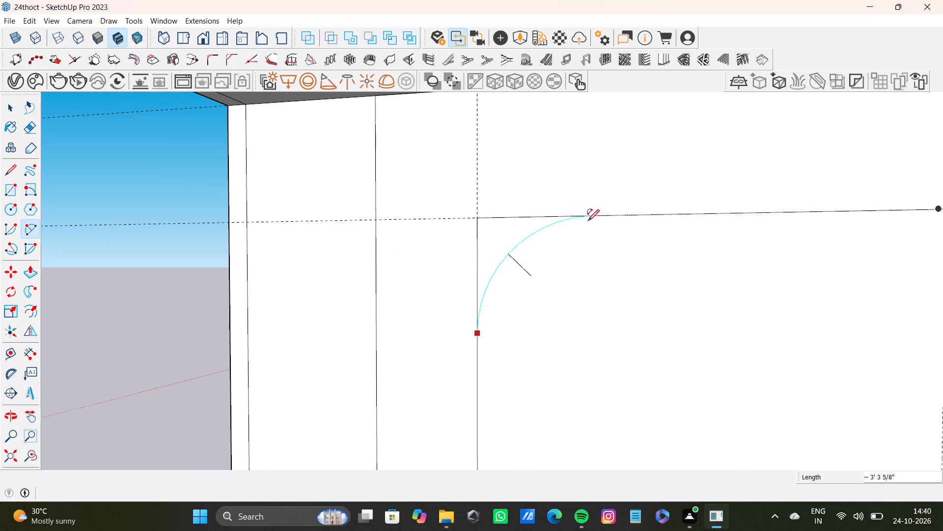
click(589, 218)
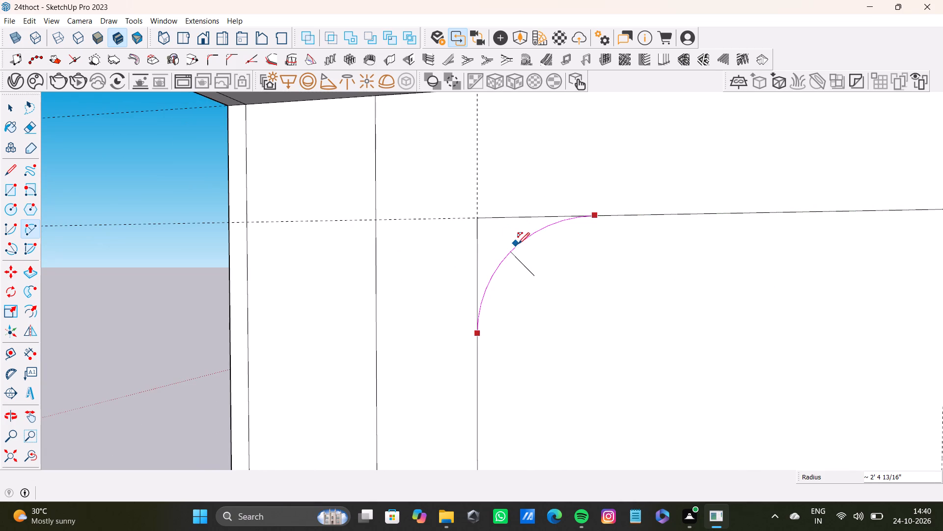
click(522, 243)
Delete the two straight segments that form the square inner corner outside the arc.
scroll(521, 247, down, 10)
shift+middle_drag(540, 272, 541, 280)
key(space)
scroll(517, 262, up, 9)
shift+click(438, 235)
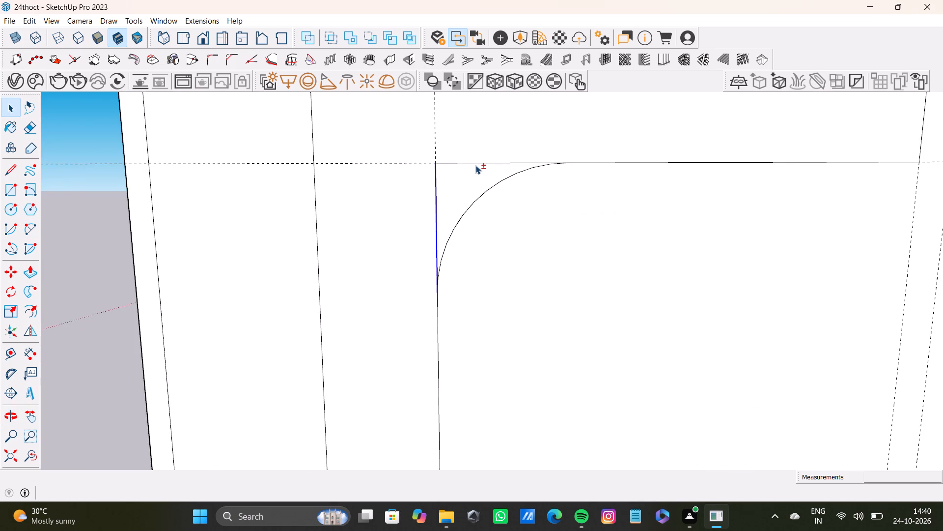
shift+click(478, 165)
key(shift+Delete)
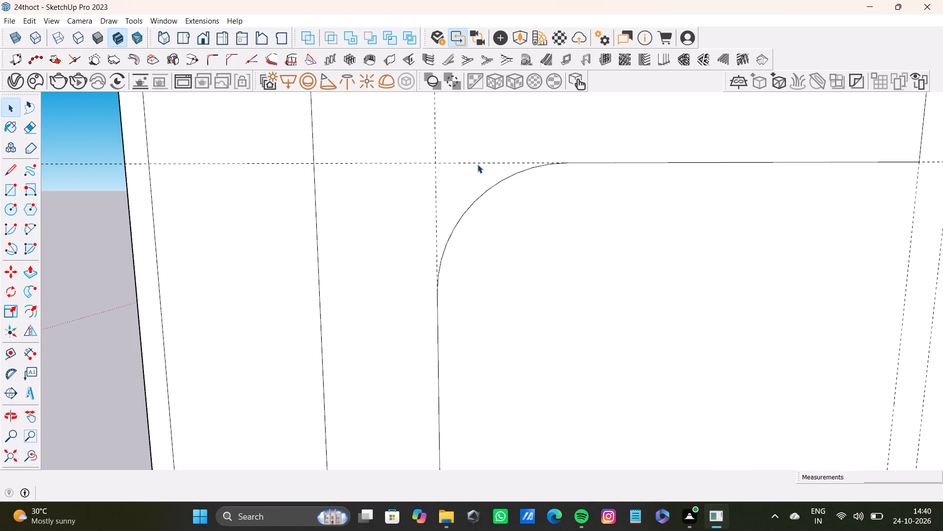
Draw a downward half-circle arc across the leg's lower end, with a bulge of about 1' 1 9/16".
scroll(477, 164, down, 10)
scroll(413, 325, up, 2)
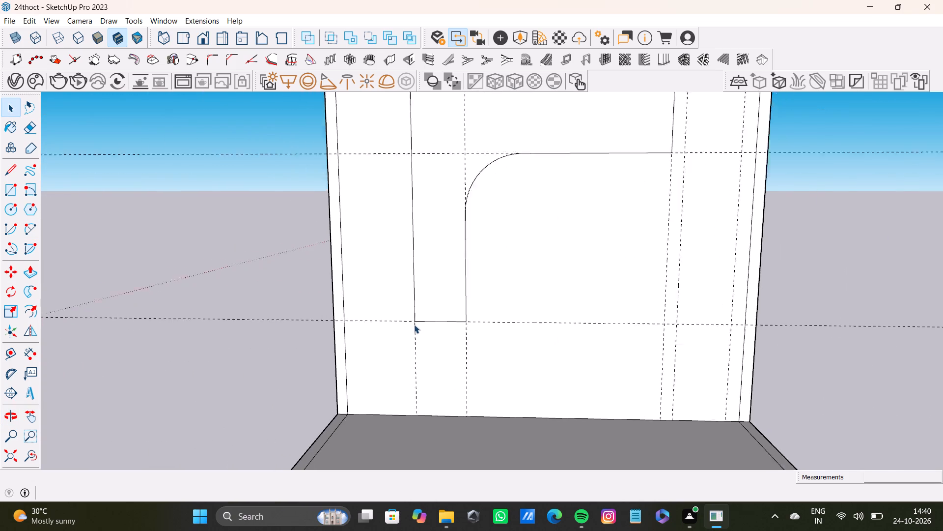
scroll(414, 324, up, 2)
key(a)
scroll(420, 320, up, 3)
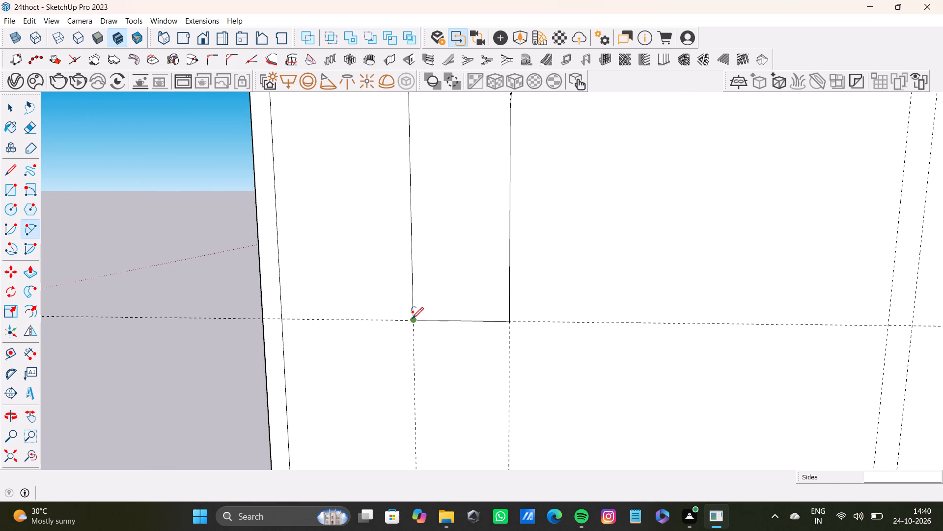
click(412, 319)
click(510, 322)
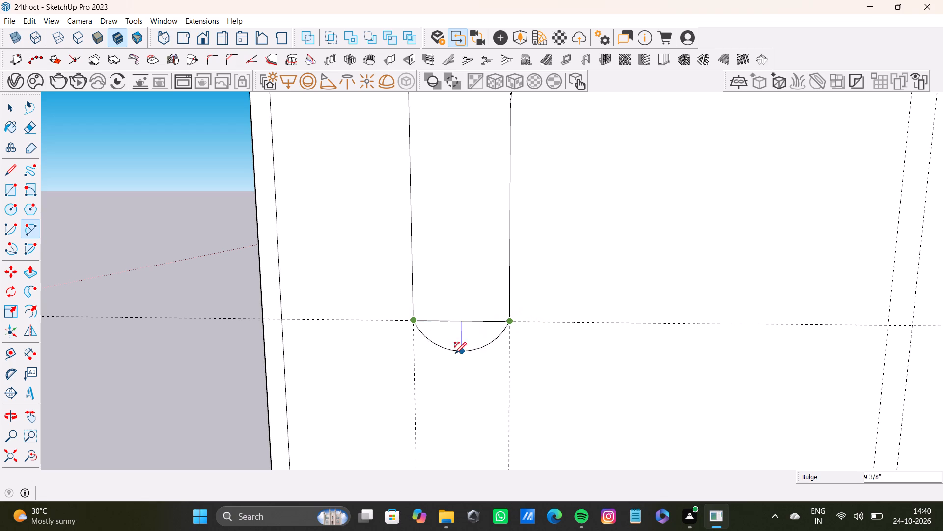
middle_drag(475, 369, 452, 321)
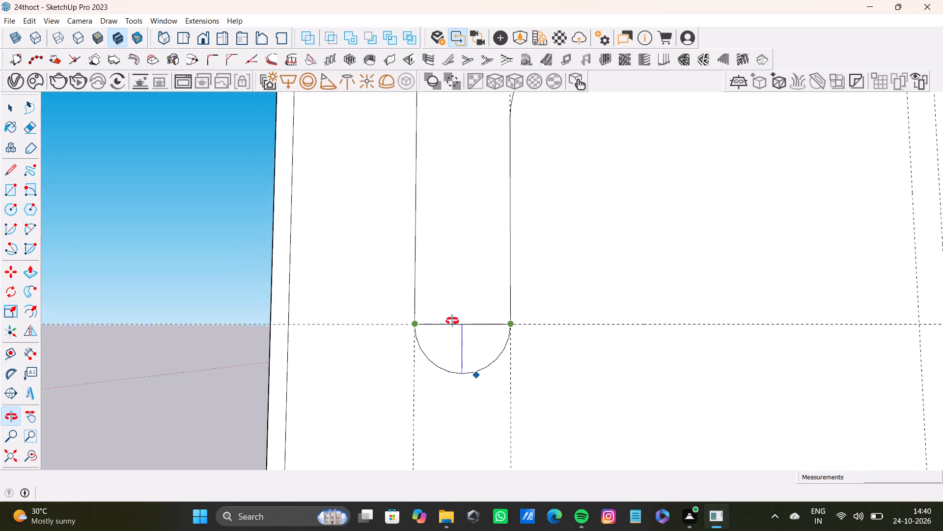
middle_drag(452, 321, 435, 303)
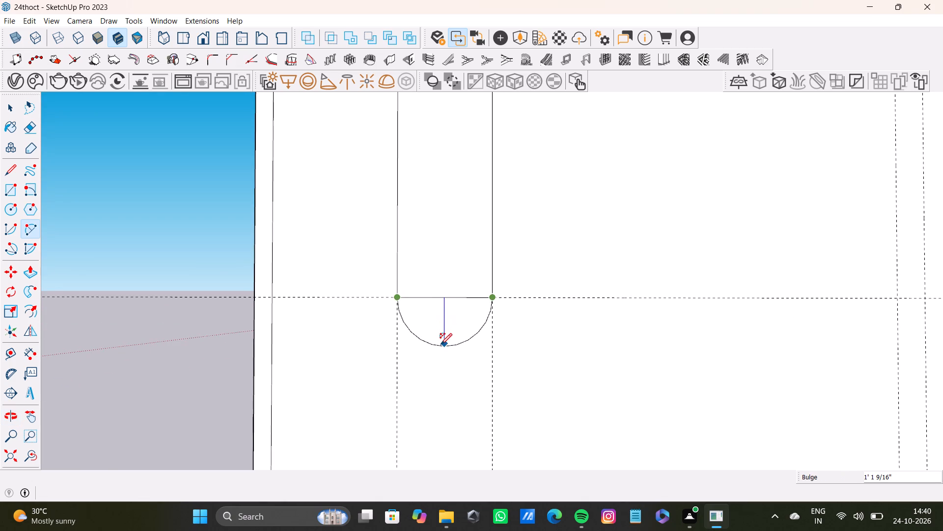
click(441, 345)
Delete the straight line closing the leg above the half-circle arc.
key(space)
click(469, 298)
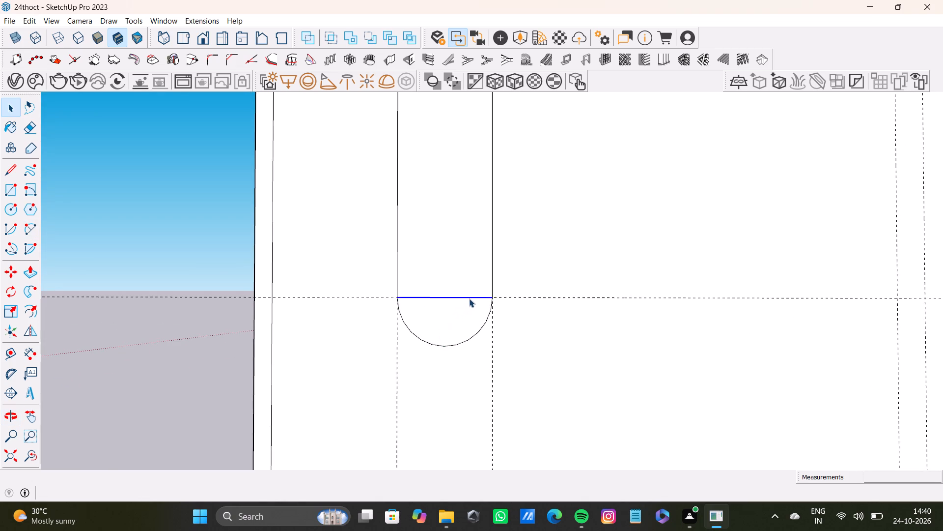
key(Delete)
Push/Pull the L-shaped panel face out from the back wall by 3 13/16".
scroll(460, 289, down, 11)
shift+middle_drag(455, 295, 442, 318)
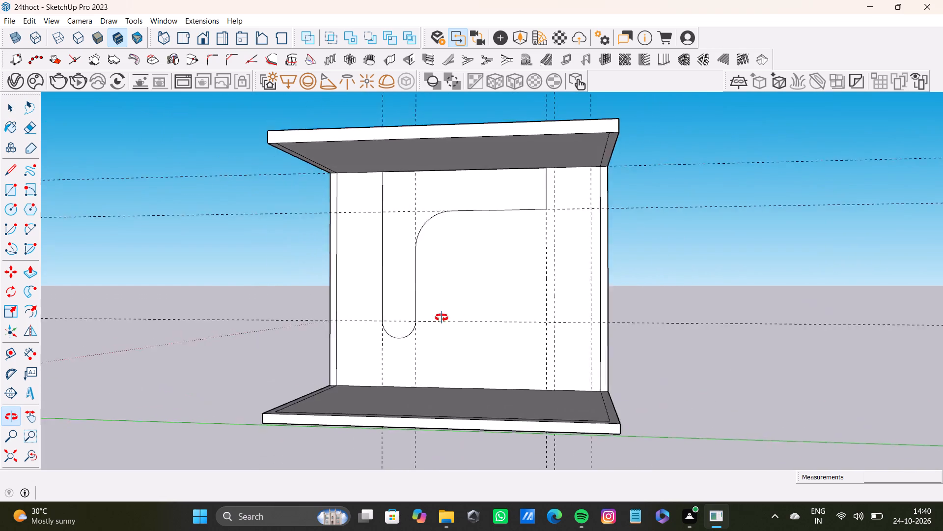
shift+middle_drag(442, 318, 453, 318)
shift+scroll(454, 310, down, 4)
shift+middle_drag(463, 303, 434, 337)
scroll(427, 339, up, 3)
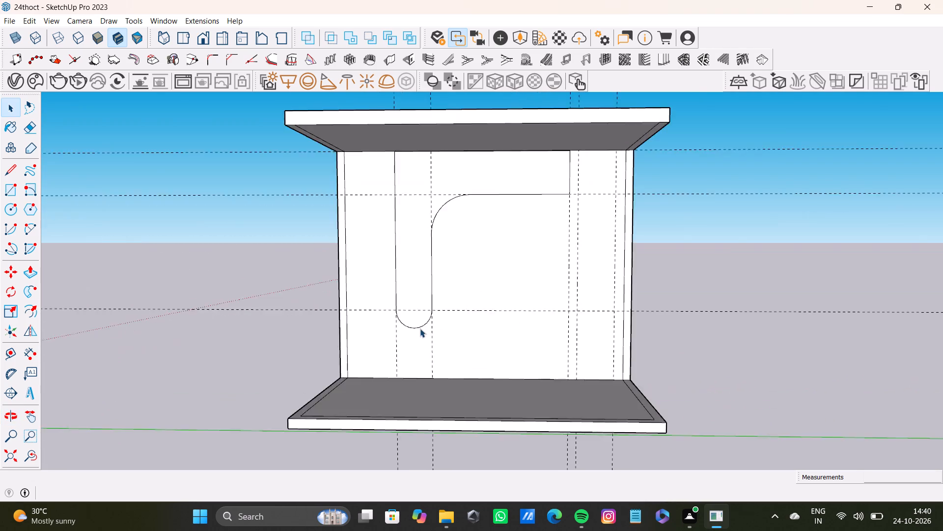
scroll(420, 328, up, 9)
scroll(523, 245, down, 8)
shift+middle_drag(514, 245, 501, 289)
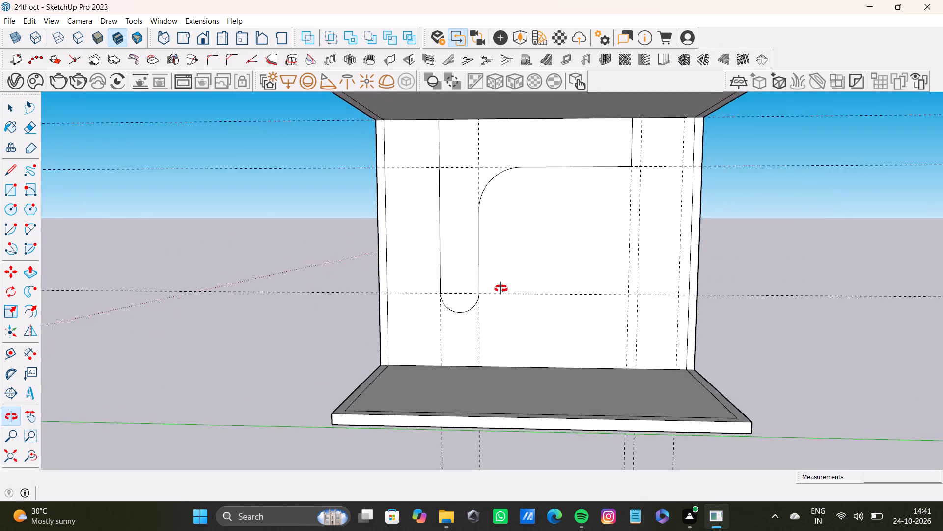
shift+middle_drag(501, 289, 475, 265)
shift+scroll(485, 186, up, 7)
shift+middle_drag(484, 172, 450, 200)
click(459, 169)
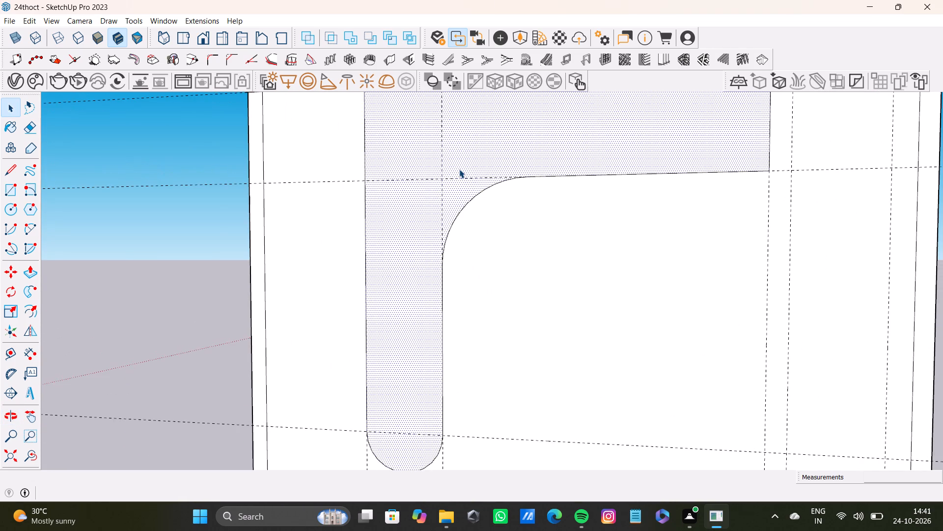
scroll(459, 174, down, 9)
shift+middle_drag(457, 177, 432, 206)
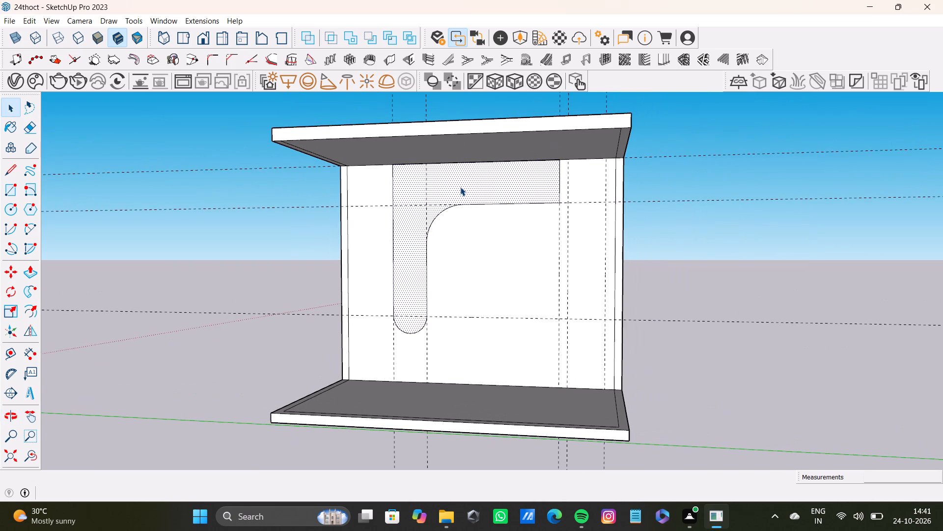
key(p)
click(464, 185)
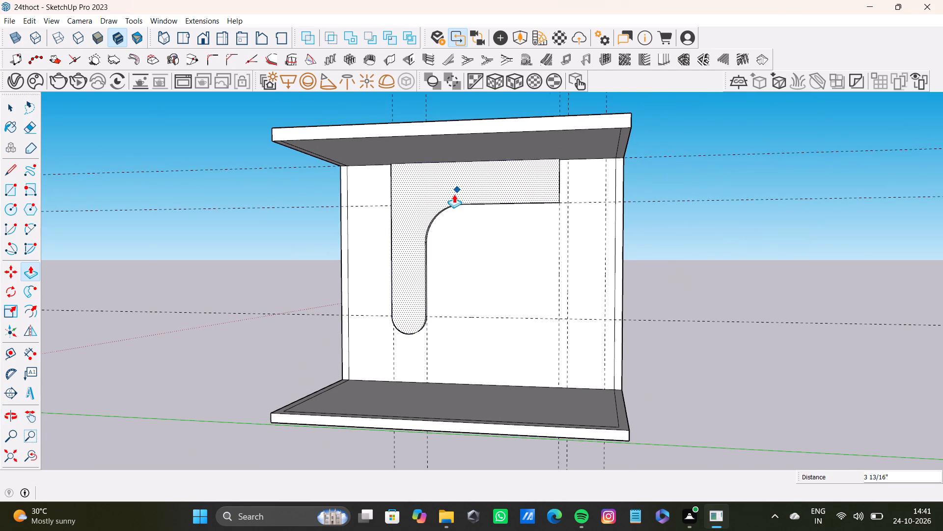
Examine the extruded panel's thickness, curved inner corner and side edges from several angles.
scroll(454, 196, down, 4)
middle_drag(459, 207, 374, 212)
scroll(483, 215, up, 10)
middle_drag(483, 210, 389, 180)
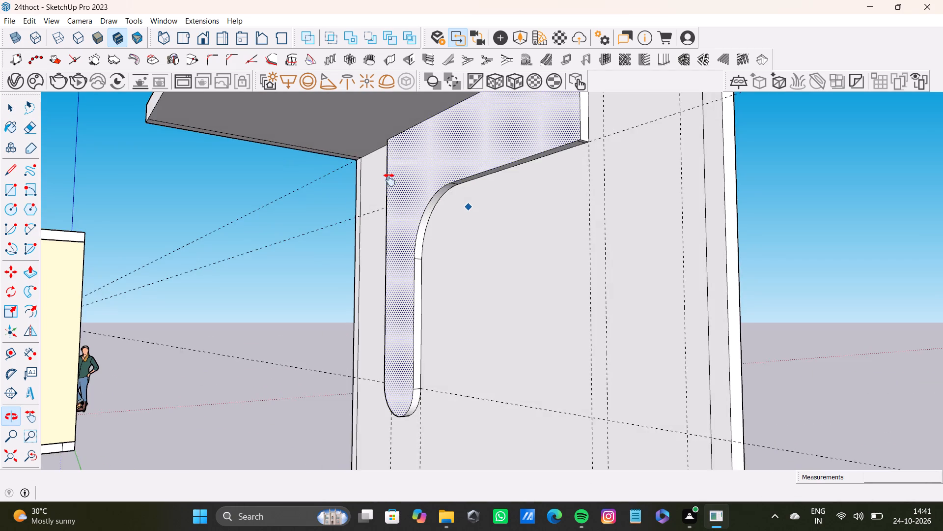
middle_drag(389, 180, 412, 150)
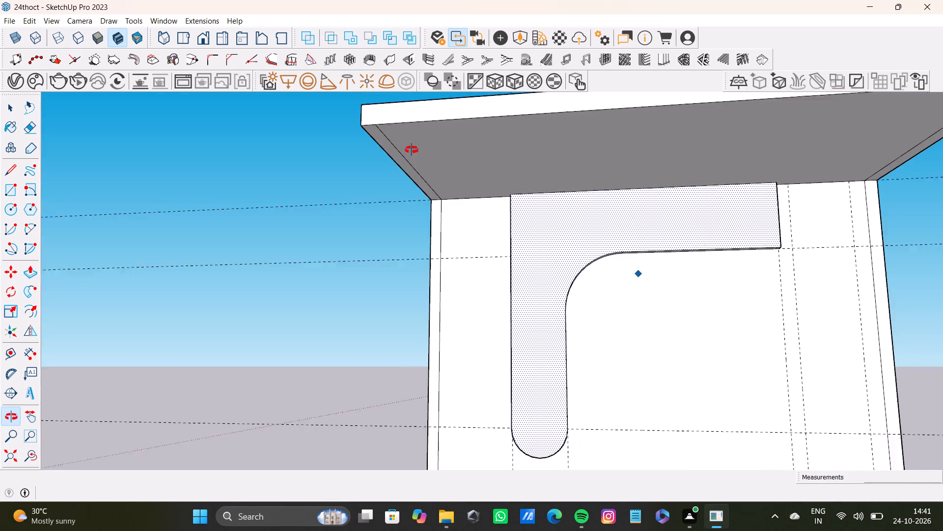
middle_drag(412, 150, 399, 150)
scroll(521, 272, down, 4)
shift+middle_drag(578, 283, 548, 301)
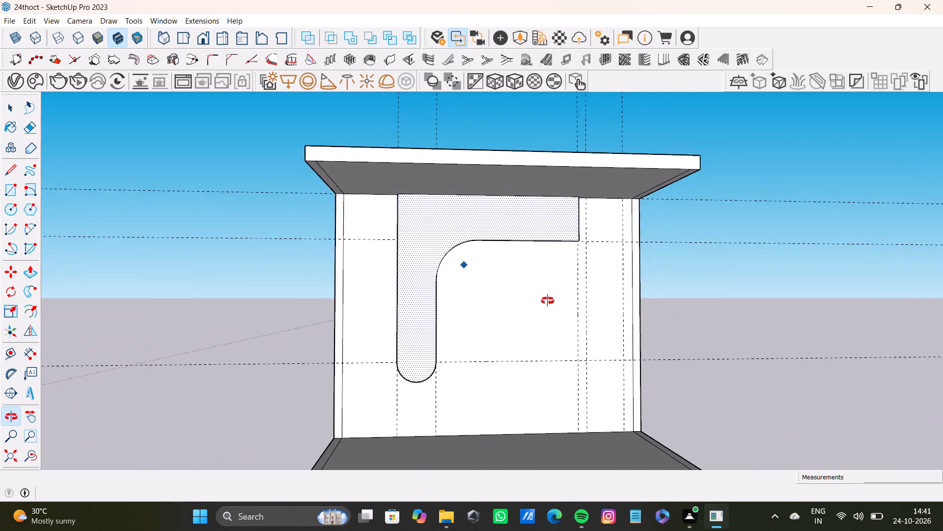
shift+middle_drag(548, 301, 502, 344)
scroll(406, 314, up, 6)
middle_drag(418, 322, 334, 180)
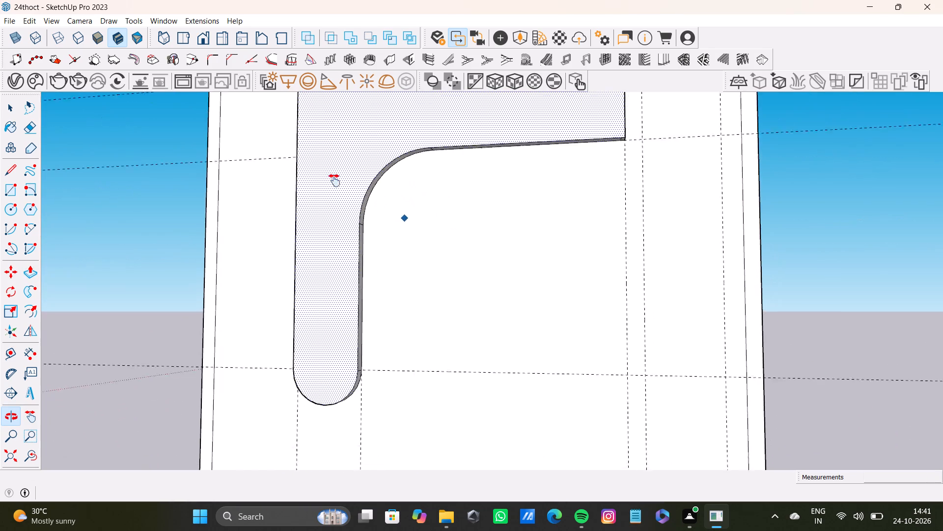
middle_drag(334, 180, 334, 174)
scroll(342, 247, up, 4)
middle_drag(354, 246, 297, 265)
scroll(362, 205, up, 3)
shift+middle_drag(363, 186, 374, 298)
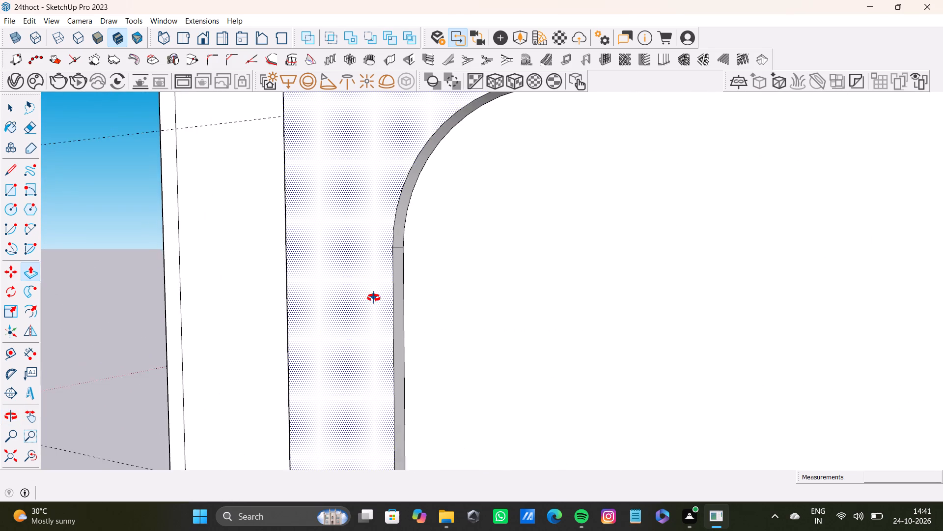
shift+middle_drag(374, 298, 369, 282)
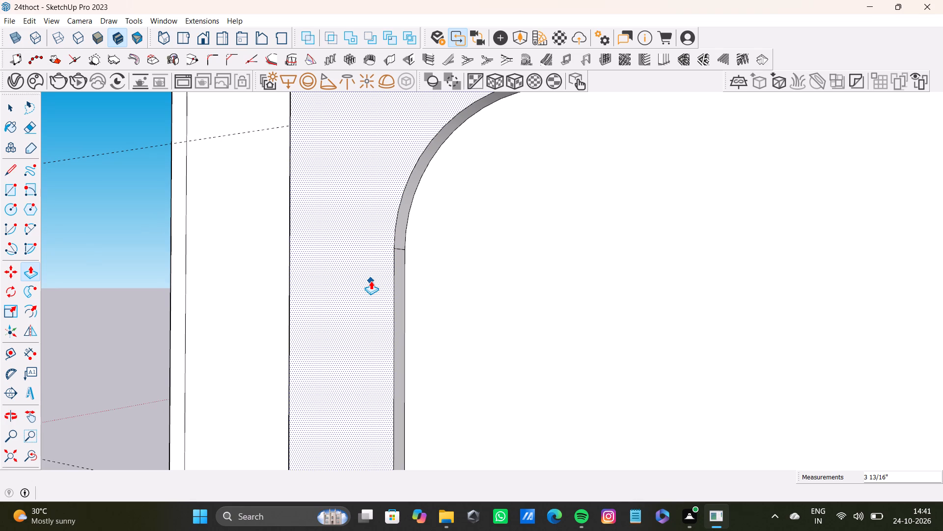
scroll(386, 275, down, 5)
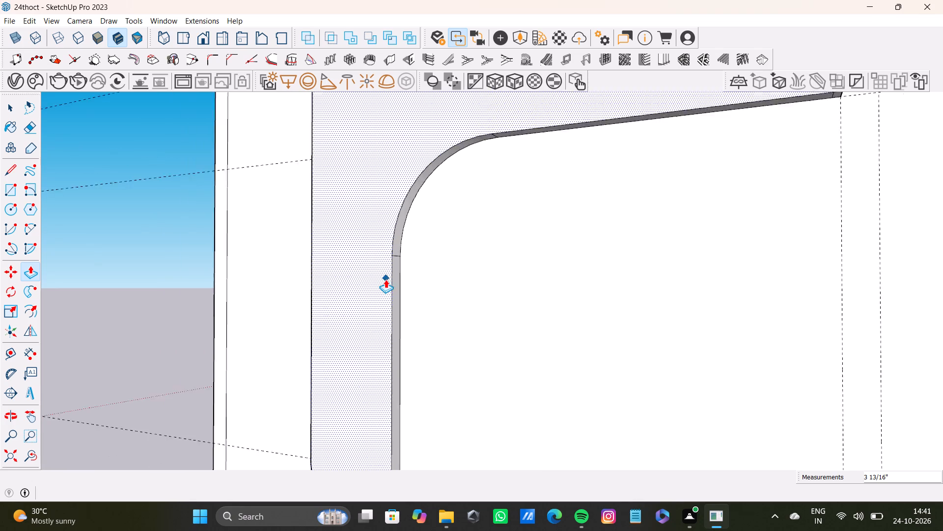
scroll(386, 279, down, 7)
middle_drag(399, 274, 393, 295)
scroll(478, 241, up, 8)
Add the front edges of the panel's right end and the upper band's underside to the face selection.
key(space)
scroll(482, 229, down, 9)
shift+middle_drag(482, 231, 449, 230)
scroll(505, 234, up, 9)
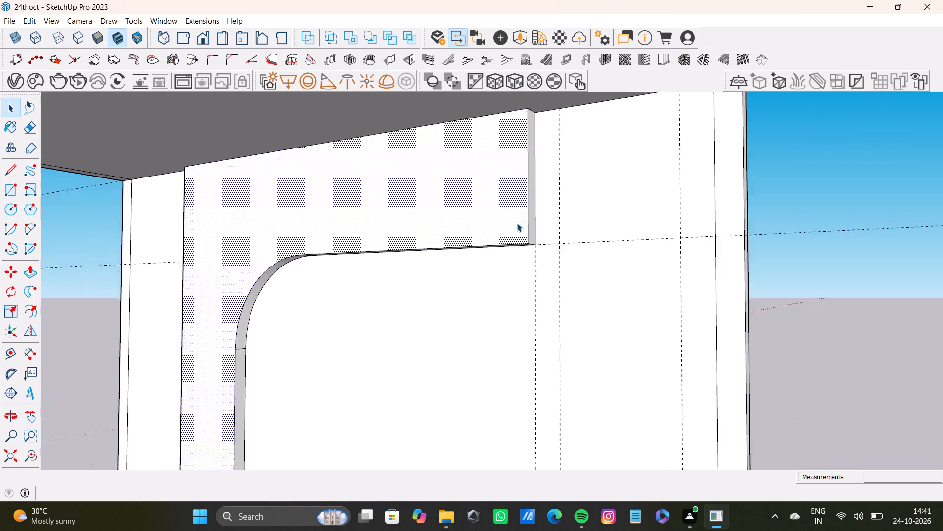
scroll(517, 223, up, 6)
shift+click(541, 233)
middle_drag(527, 295, 524, 225)
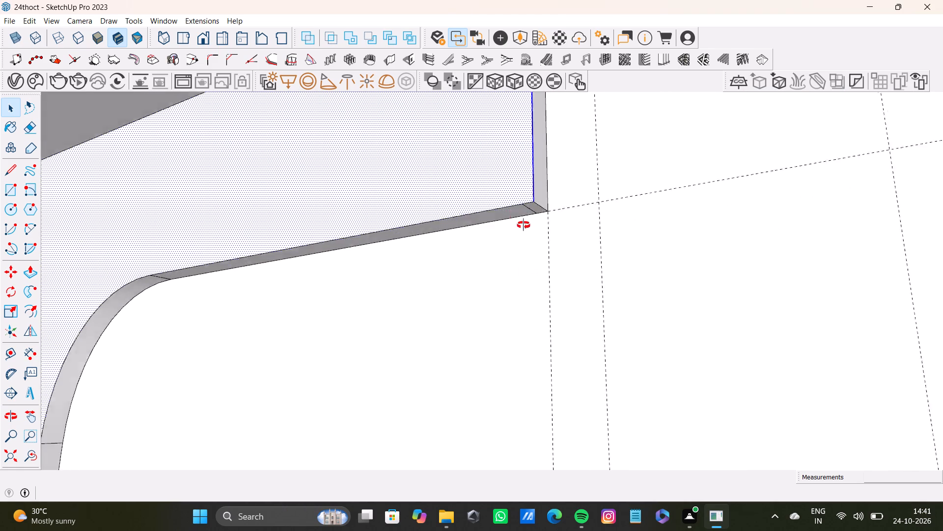
middle_drag(524, 225, 524, 214)
shift+scroll(512, 167, up, 2)
shift+click(520, 163)
shift+scroll(474, 192, down, 4)
shift+middle_click(473, 197)
shift+scroll(512, 172, up, 9)
shift+click(517, 172)
shift+scroll(501, 184, down, 6)
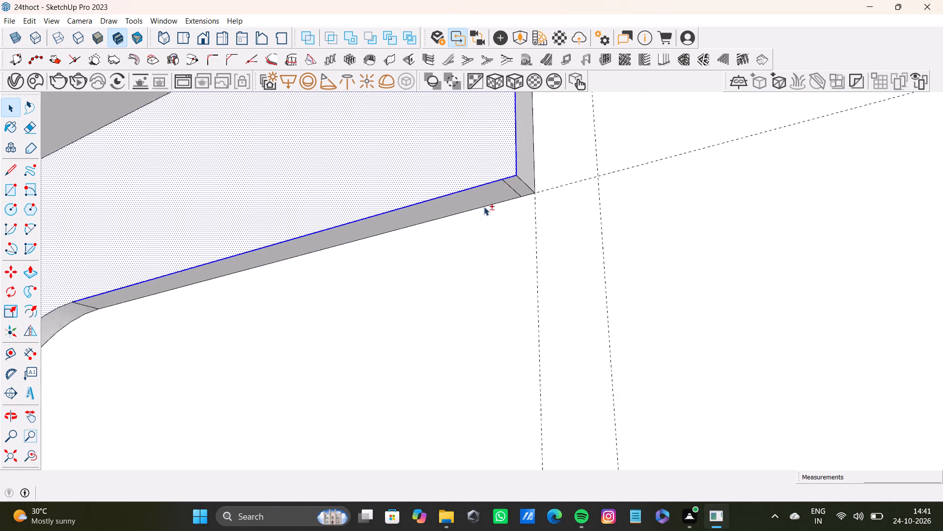
Add the front edges of the inner corner arc and the leg's inner side to the selection.
shift+scroll(484, 206, down, 2)
shift+middle_click(607, 235)
shift+middle_drag(374, 243, 590, 238)
shift+scroll(260, 267, up, 6)
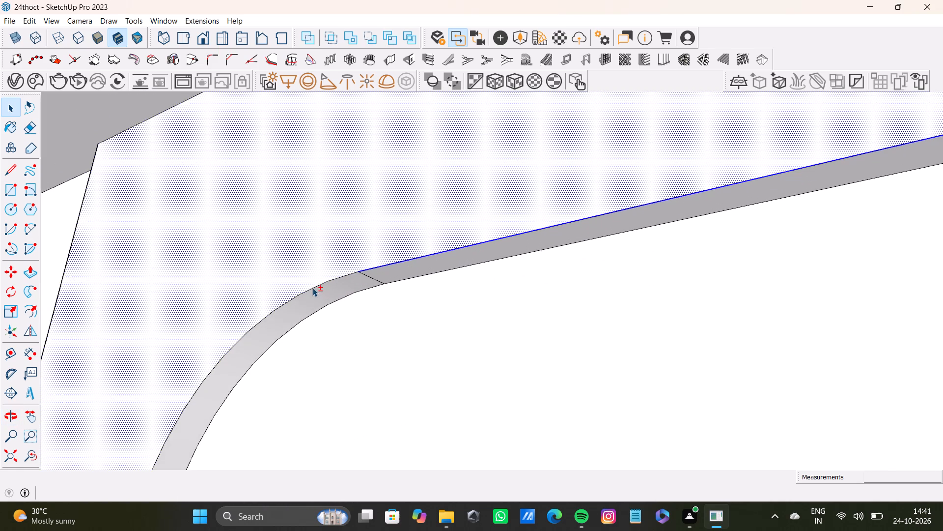
shift+click(312, 288)
shift+scroll(313, 294, down, 14)
shift+middle_drag(310, 329, 325, 235)
shift+scroll(269, 338, up, 7)
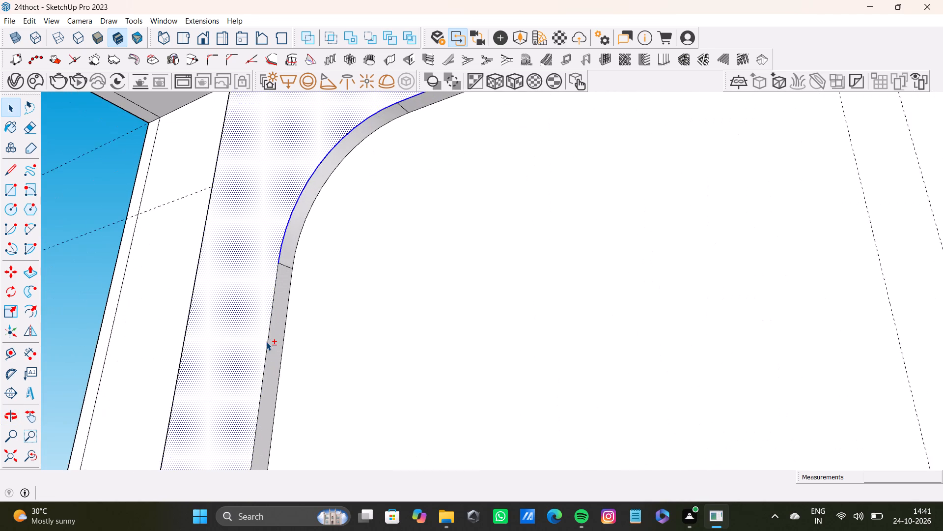
shift+click(268, 342)
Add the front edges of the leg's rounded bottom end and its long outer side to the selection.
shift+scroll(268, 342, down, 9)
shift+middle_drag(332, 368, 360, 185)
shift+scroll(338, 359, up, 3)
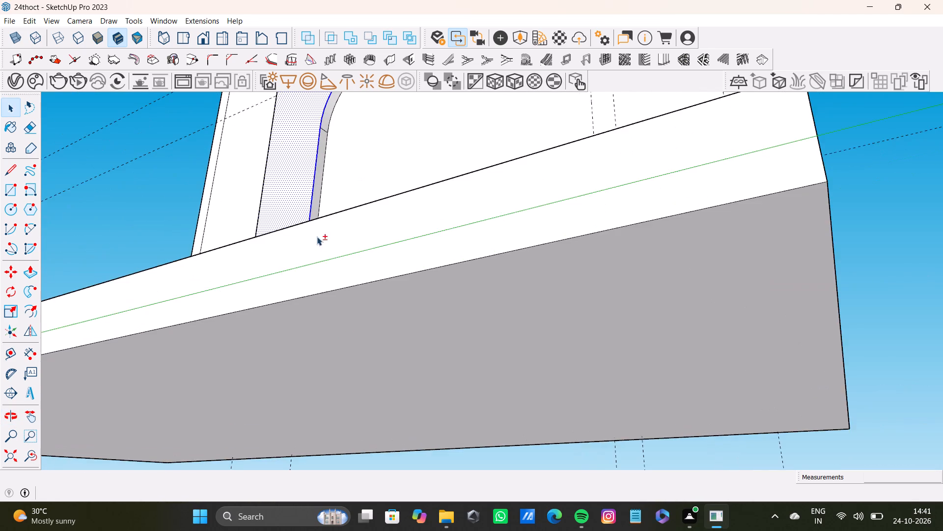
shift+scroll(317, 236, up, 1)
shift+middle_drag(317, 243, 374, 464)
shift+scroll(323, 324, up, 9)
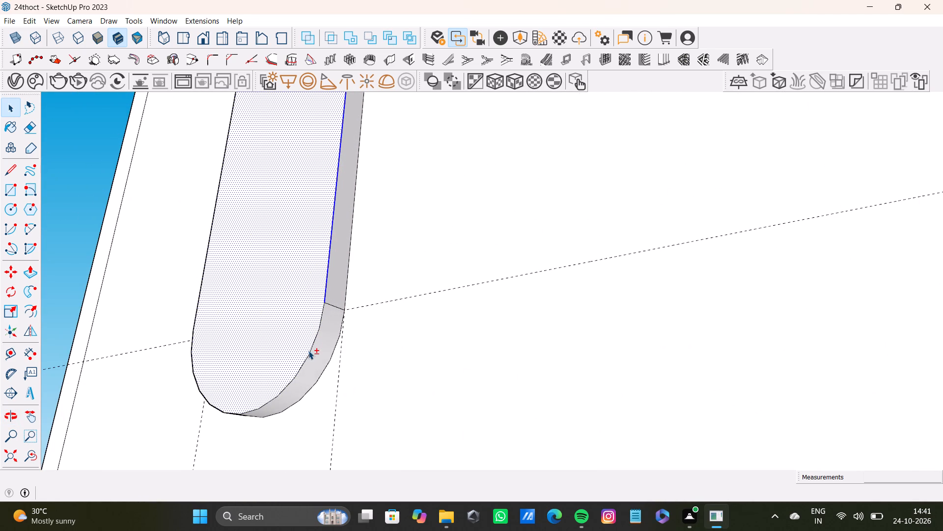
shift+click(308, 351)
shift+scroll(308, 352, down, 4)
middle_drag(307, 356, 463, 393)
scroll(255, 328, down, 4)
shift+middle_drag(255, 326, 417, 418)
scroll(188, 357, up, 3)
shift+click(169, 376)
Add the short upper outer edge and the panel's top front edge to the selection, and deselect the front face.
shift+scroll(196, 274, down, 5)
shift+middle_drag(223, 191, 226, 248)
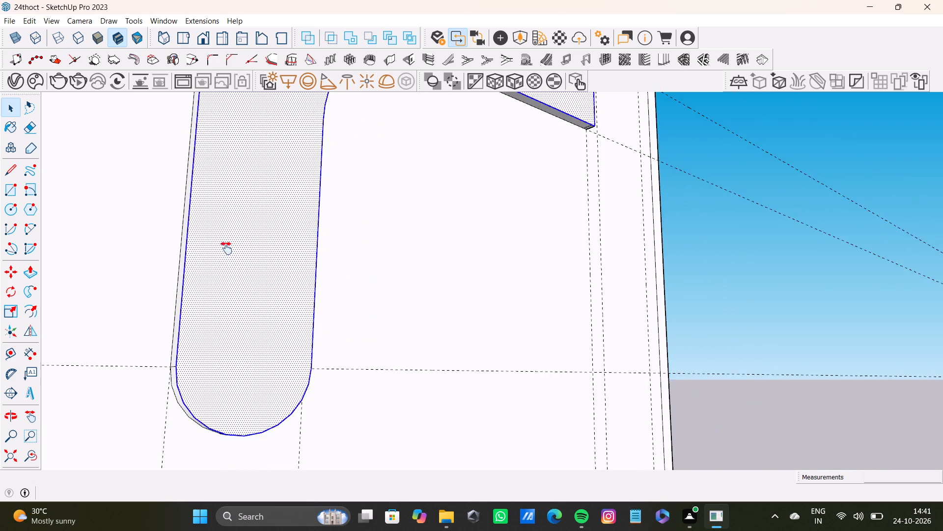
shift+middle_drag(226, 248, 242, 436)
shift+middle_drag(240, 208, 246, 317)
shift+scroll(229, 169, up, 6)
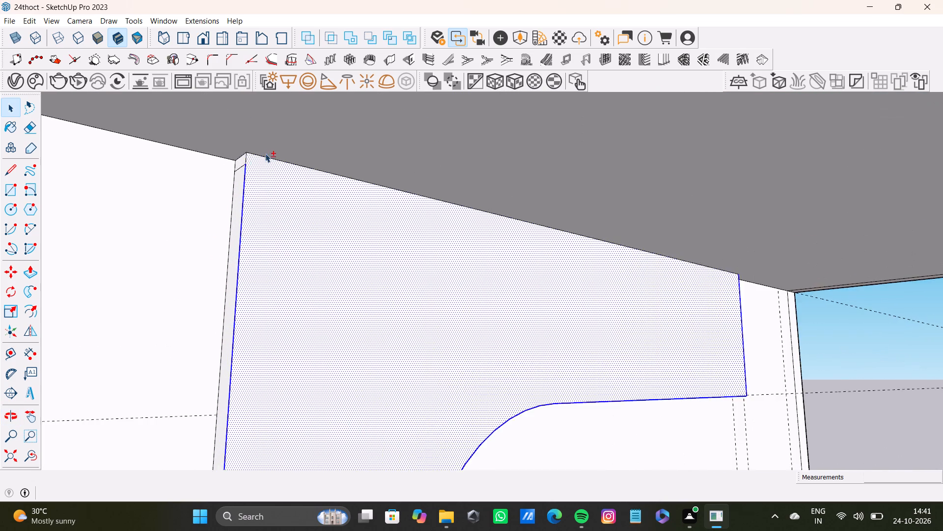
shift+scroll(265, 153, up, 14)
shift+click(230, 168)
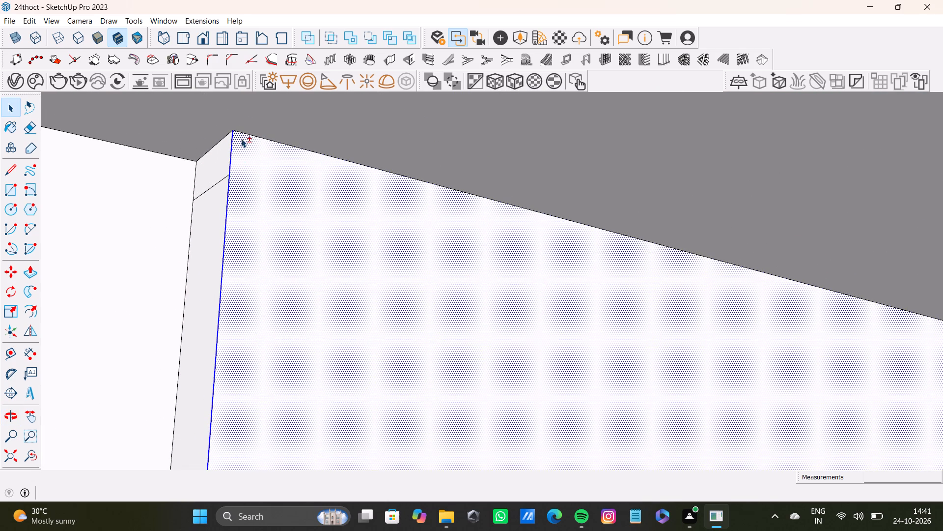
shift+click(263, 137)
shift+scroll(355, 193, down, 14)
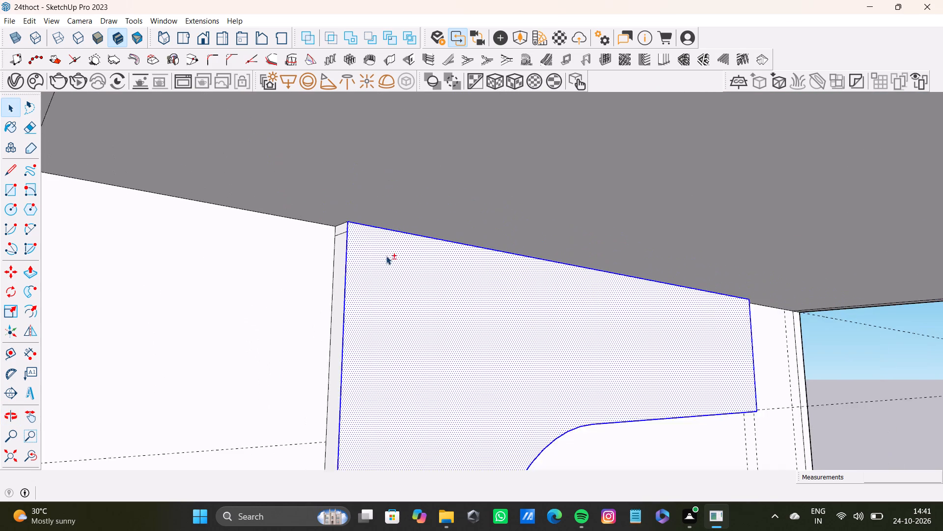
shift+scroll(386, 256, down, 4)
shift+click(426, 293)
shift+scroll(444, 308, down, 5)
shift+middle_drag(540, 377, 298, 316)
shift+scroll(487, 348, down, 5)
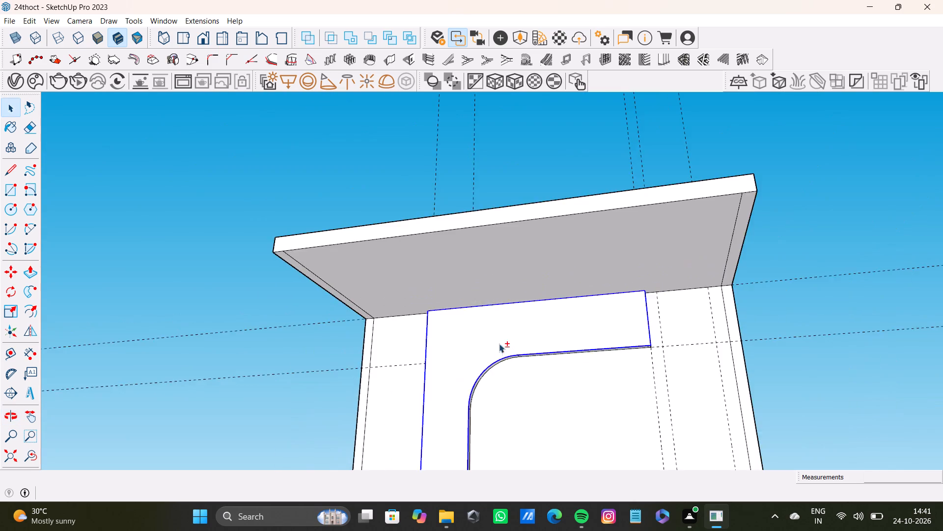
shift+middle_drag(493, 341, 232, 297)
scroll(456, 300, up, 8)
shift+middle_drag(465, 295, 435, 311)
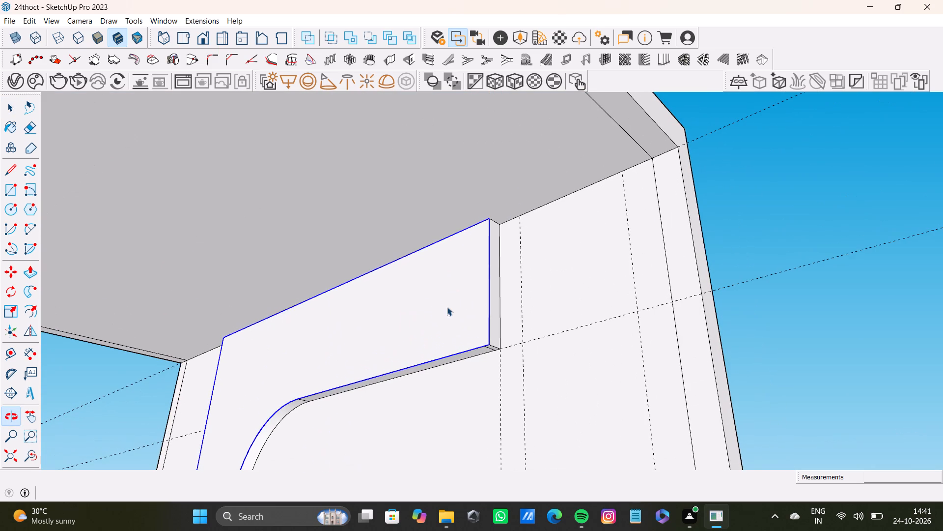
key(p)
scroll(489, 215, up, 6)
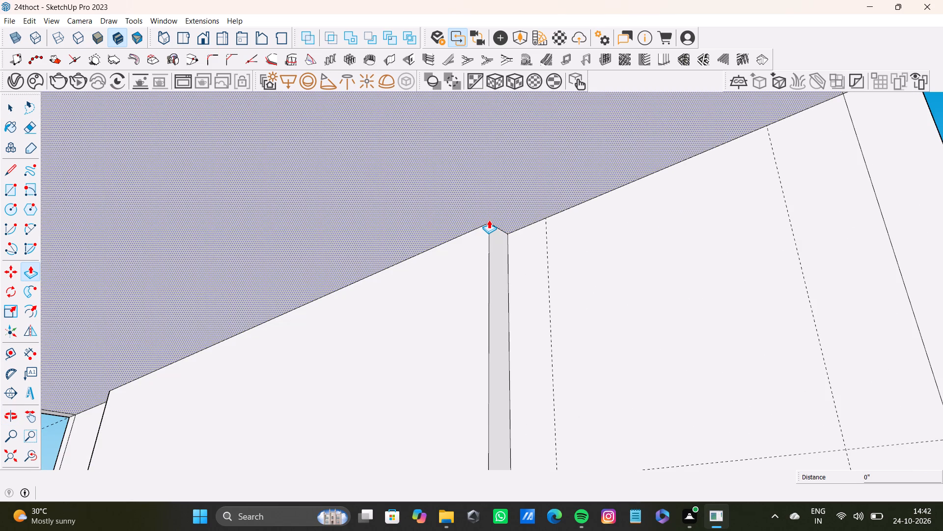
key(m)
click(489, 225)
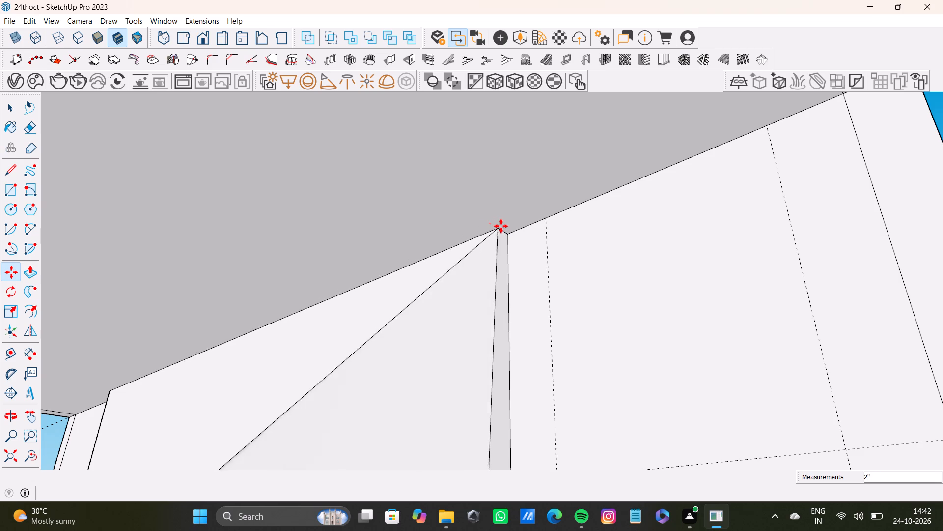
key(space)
Place a vertical guide inset from the outer edge of the panel's leg and another one 2" further in.
scroll(477, 264, down, 12)
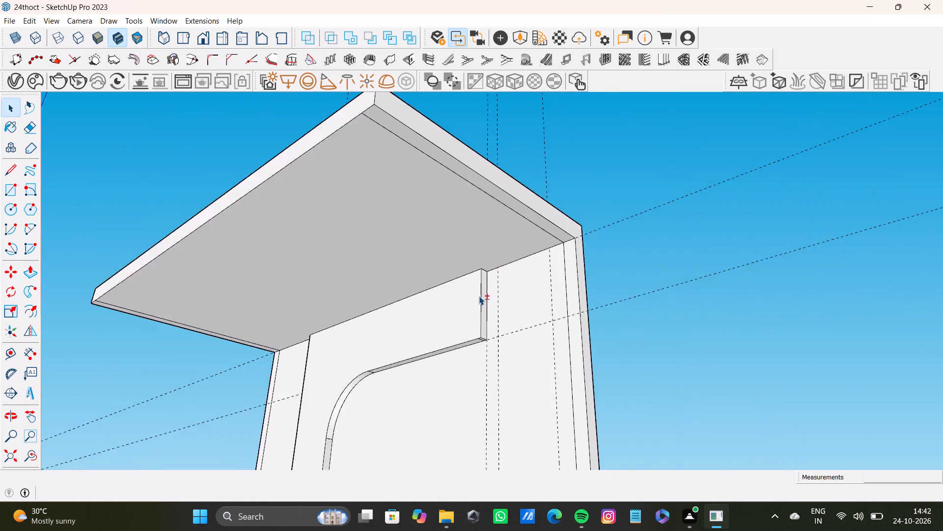
scroll(479, 296, down, 2)
shift+middle_drag(479, 296, 616, 242)
scroll(393, 279, down, 5)
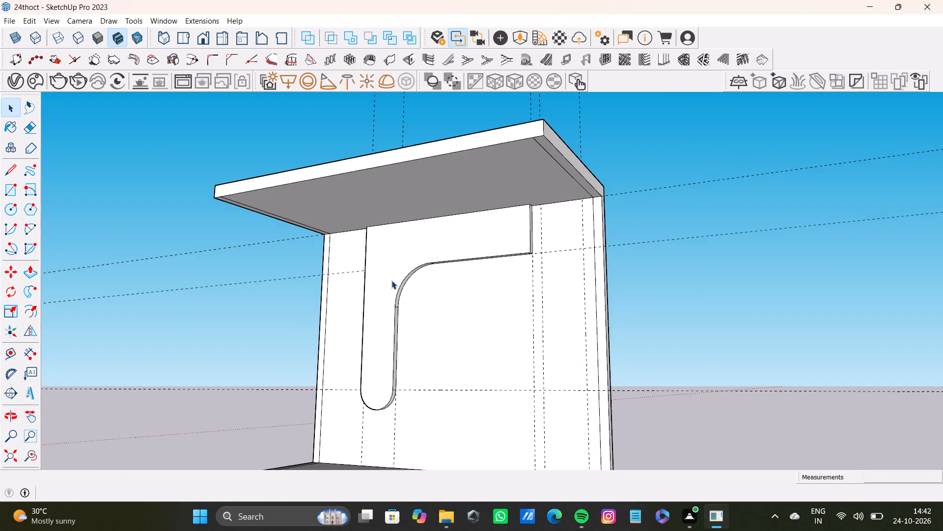
shift+middle_drag(391, 280, 495, 271)
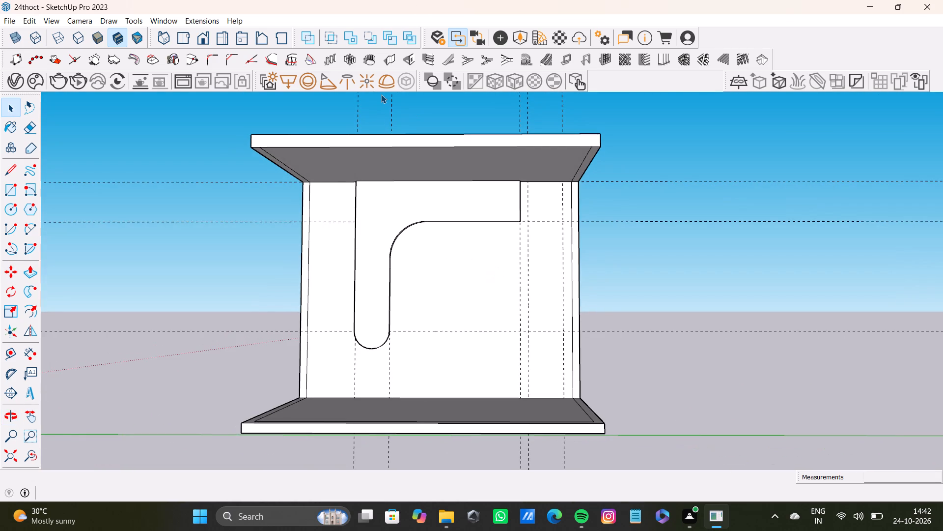
key(t)
scroll(359, 232, up, 5)
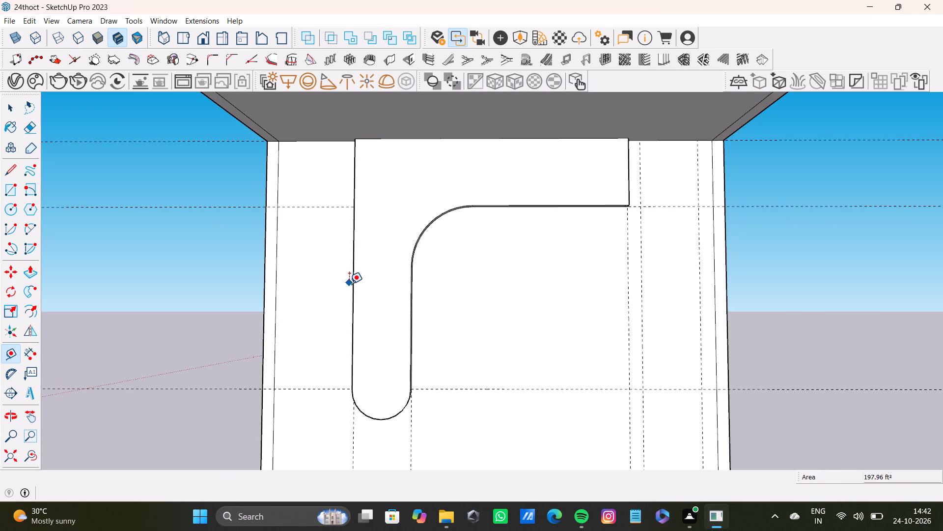
click(352, 291)
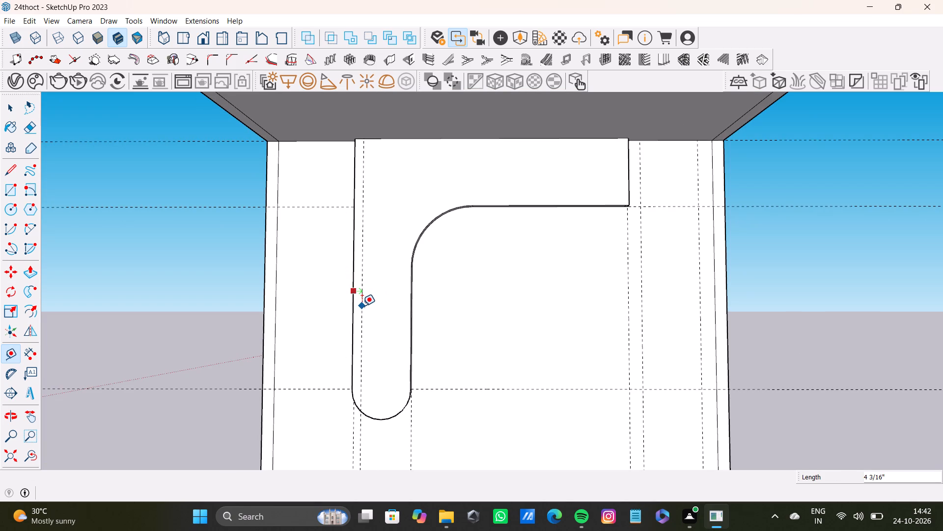
double_click(367, 314)
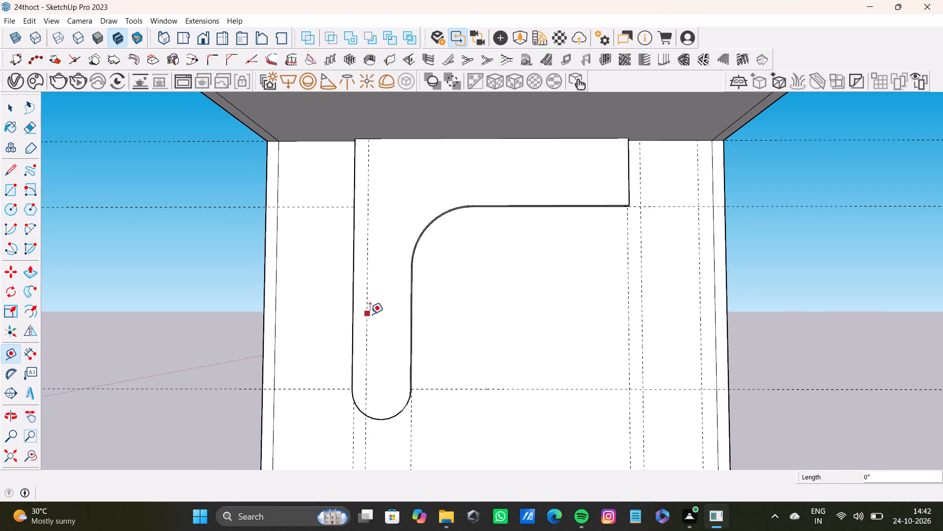
scroll(371, 318, up, 8)
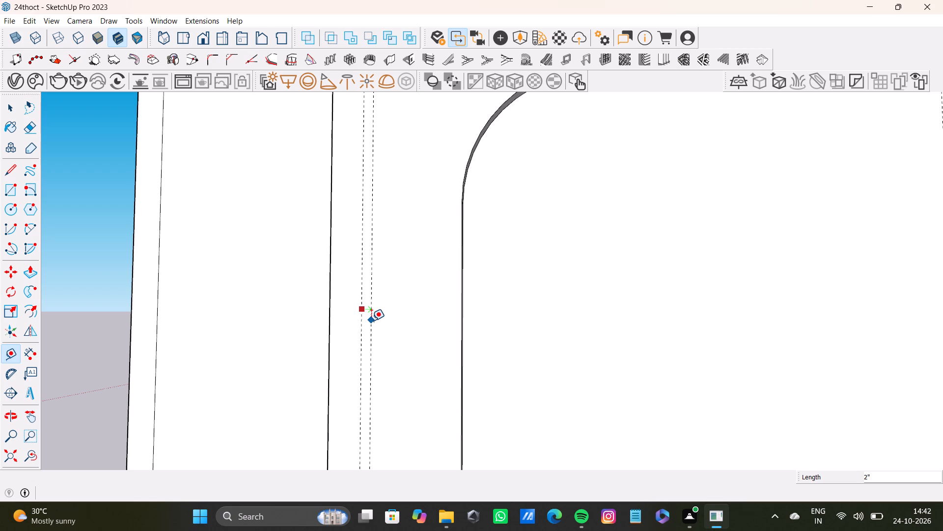
key(2)
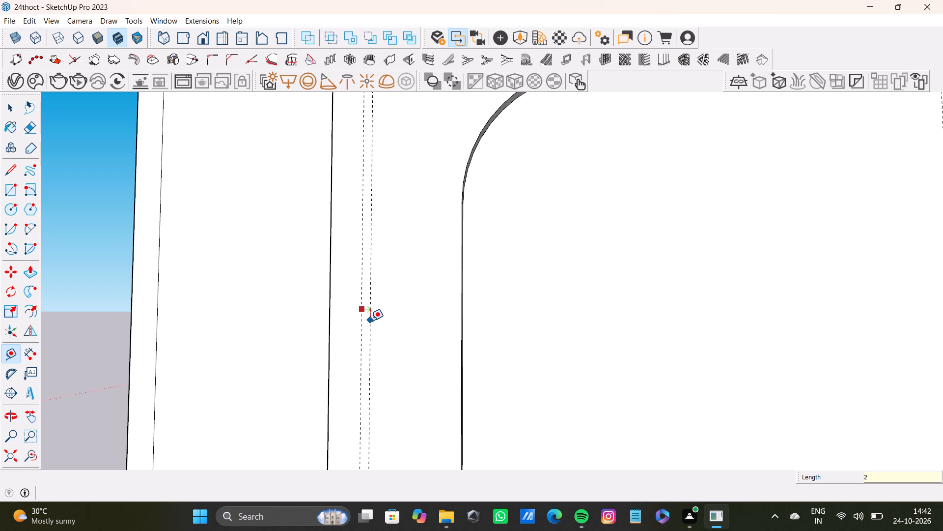
key(shift+quotedbl)
key(Return)
Add a second pair of vertical guides on the panel: one 4" from the last guide, the other 2" beyond it.
click(372, 323)
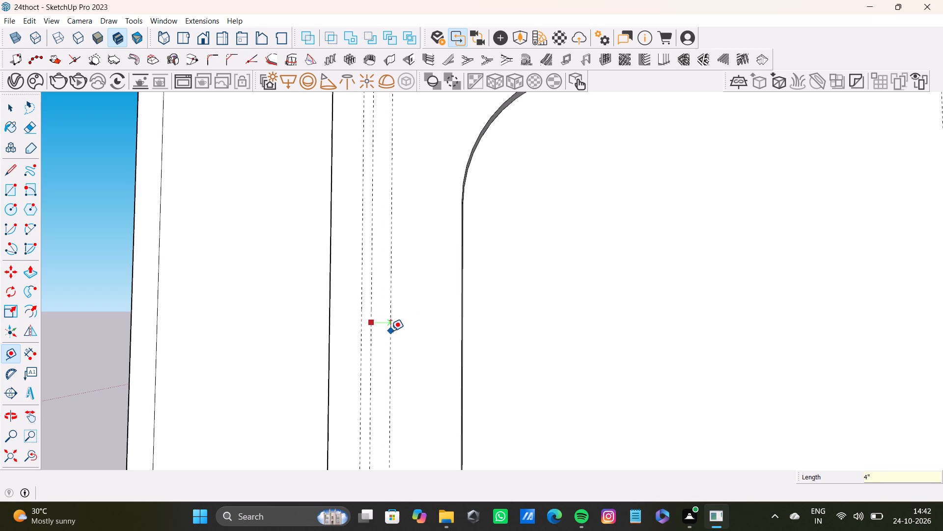
double_click(390, 331)
key(2)
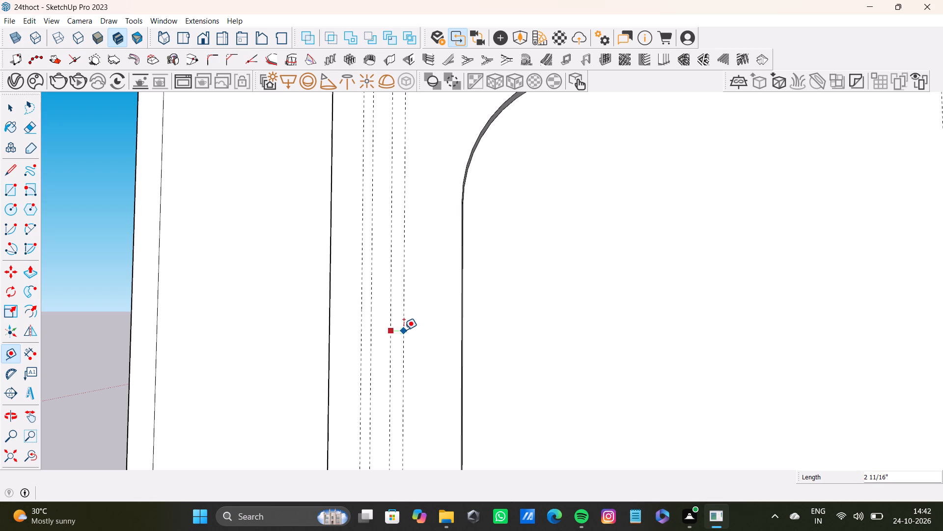
key(shift+quotedbl)
key(Return)
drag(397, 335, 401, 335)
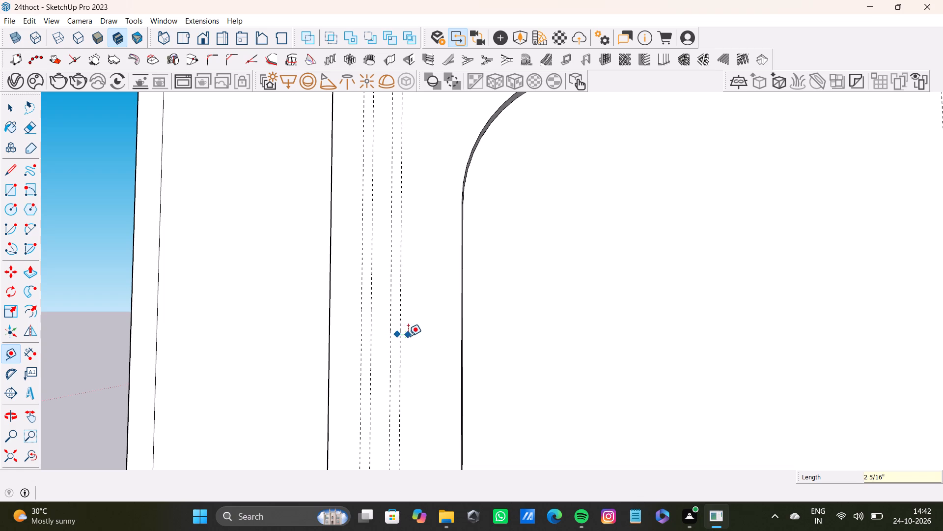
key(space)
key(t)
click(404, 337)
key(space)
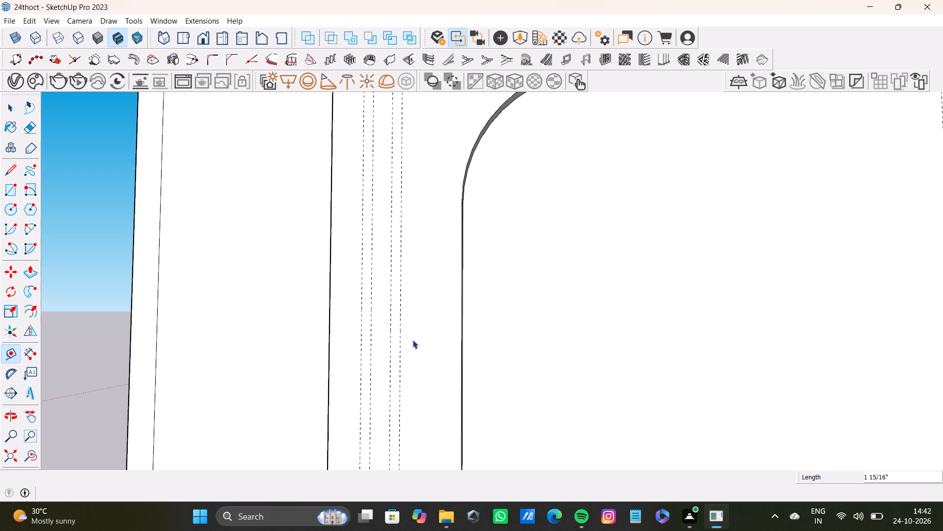
Add a third pair of vertical guides, the first offset 4" from the last guide and the second 2" further.
key(t)
drag(401, 352, 409, 352)
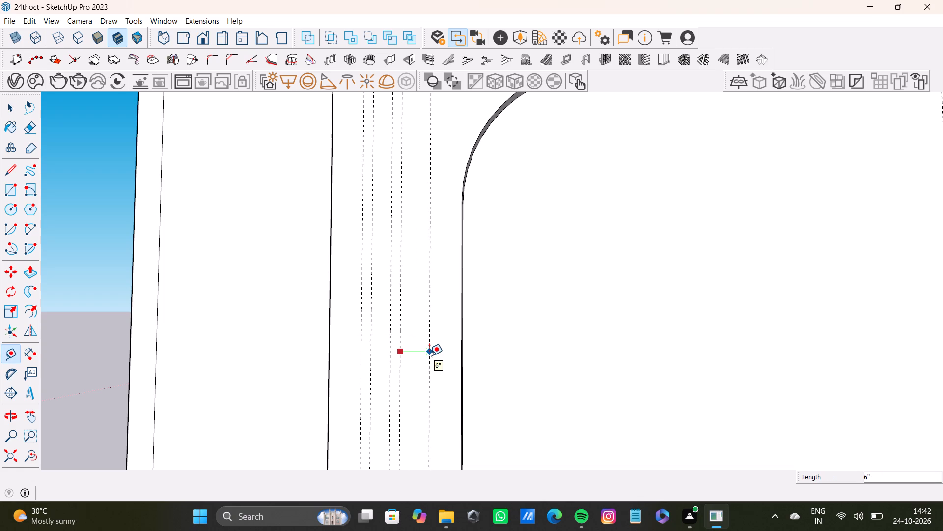
key(4)
key(shift+quotedbl)
shift+click(428, 358)
key(Return)
drag(421, 360, 436, 364)
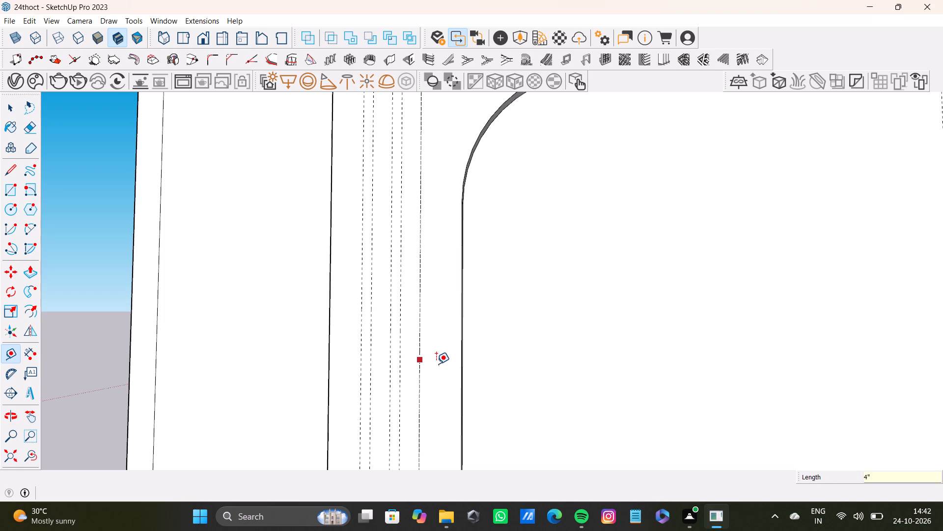
drag(436, 364, 430, 362)
key(2)
shift+click(436, 366)
key(shift+quotedbl)
key(Return)
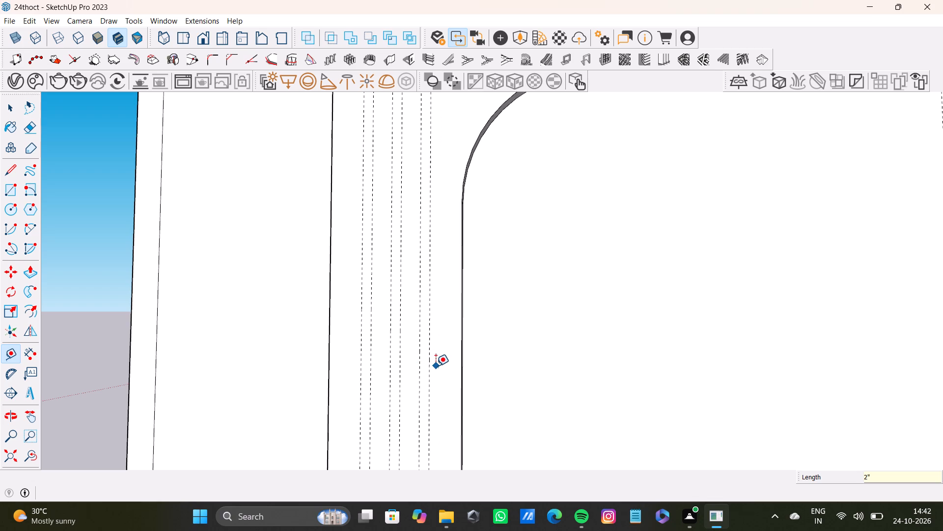
Add a fourth pair of vertical guides near the panel's inner curve, offset 4" from the last guide and 2" further.
scroll(432, 368, down, 8)
shift+middle_drag(429, 364, 437, 410)
scroll(442, 269, up, 4)
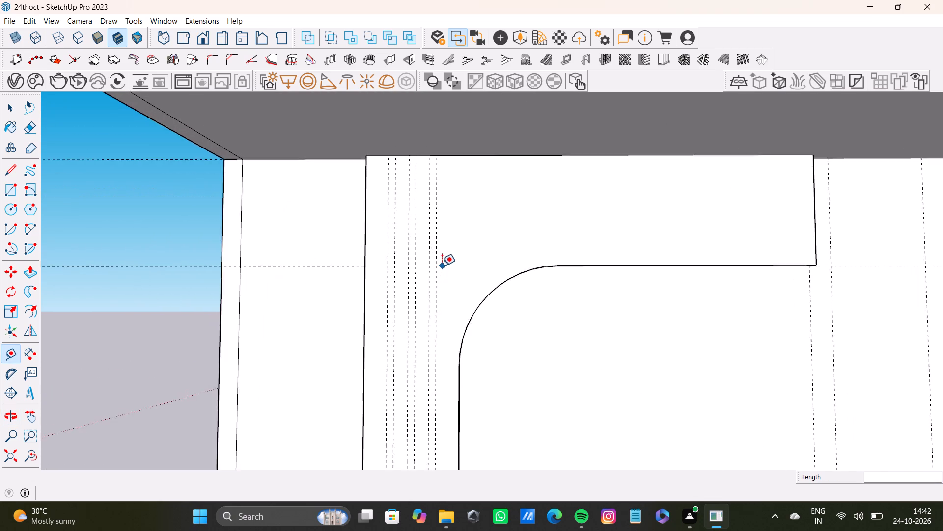
scroll(442, 265, up, 3)
click(433, 261)
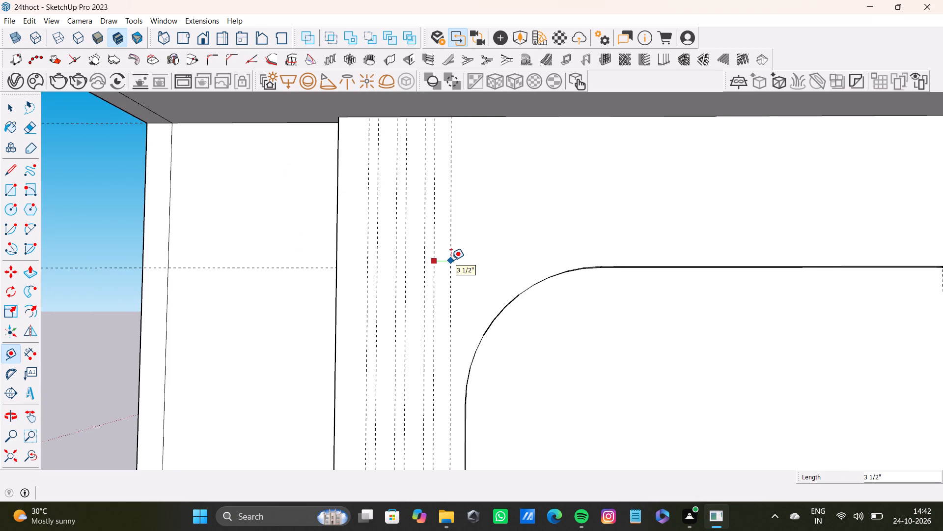
text(4")
shift+click(451, 261)
key(Return)
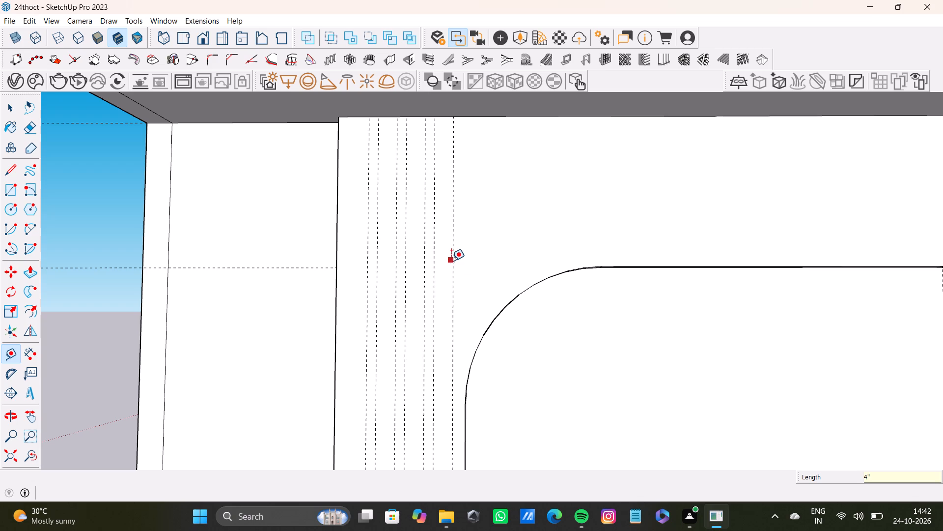
drag(455, 265, 466, 265)
key(2)
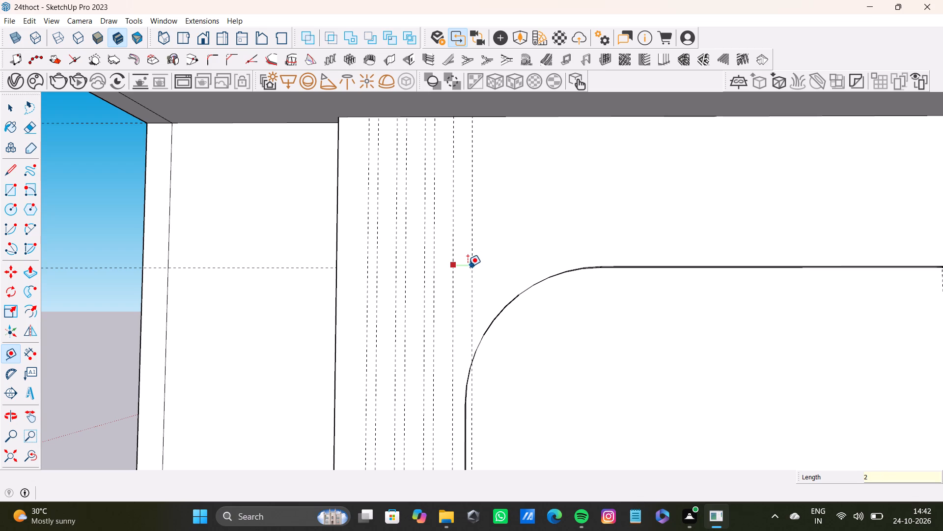
key(shift+quotedbl)
key(Return)
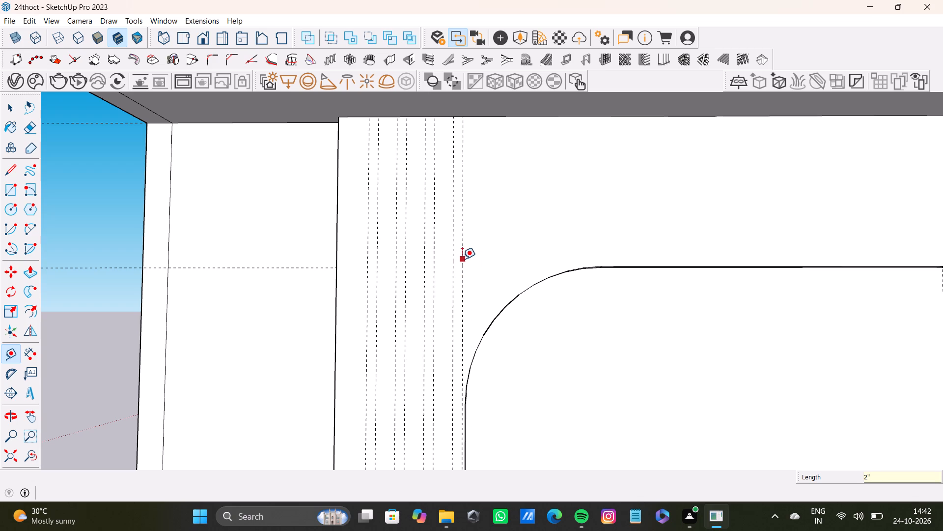
Add a fifth pair of vertical guides crossing the curved inner corner, offset 4" from the last guide and 2" further.
click(462, 259)
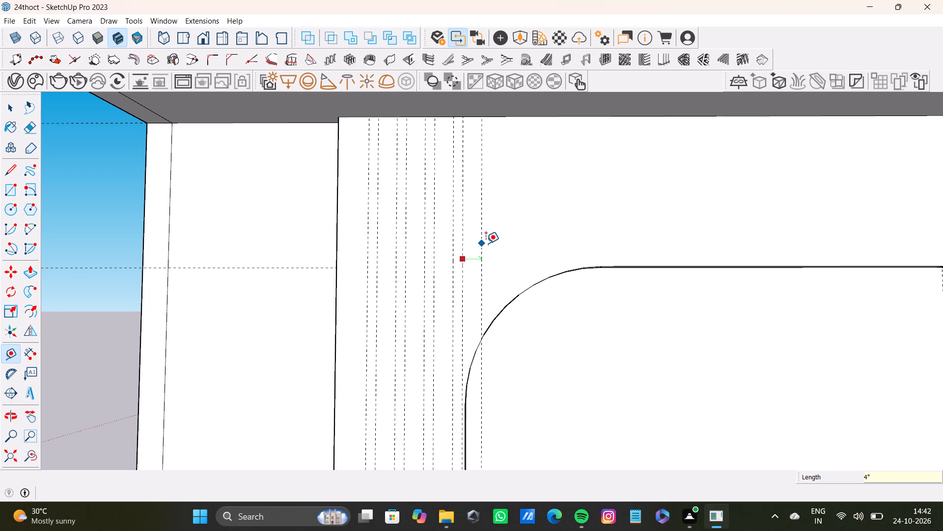
click(486, 243)
drag(480, 249, 492, 251)
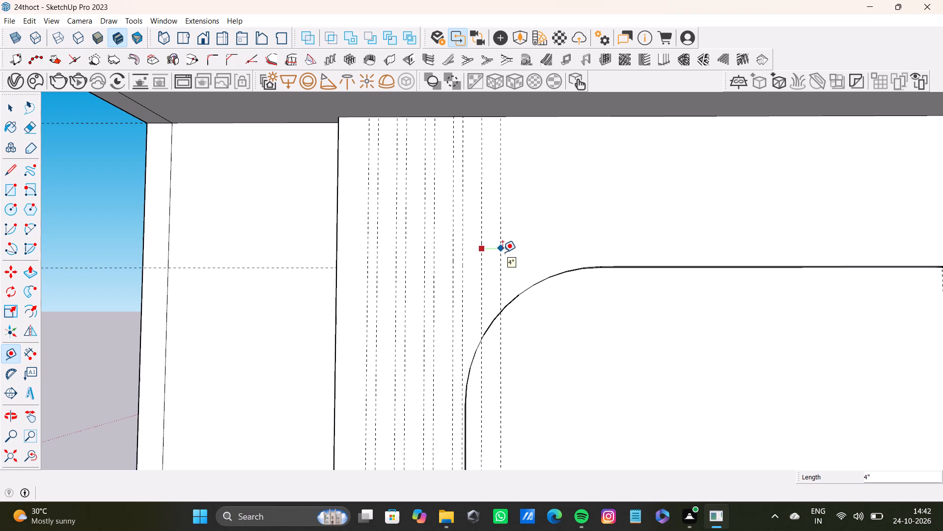
text(2")
key(Return)
Offset a vertical guide 4" from the fifth pair and another one 2' beyond it along the upper band.
drag(489, 261, 494, 261)
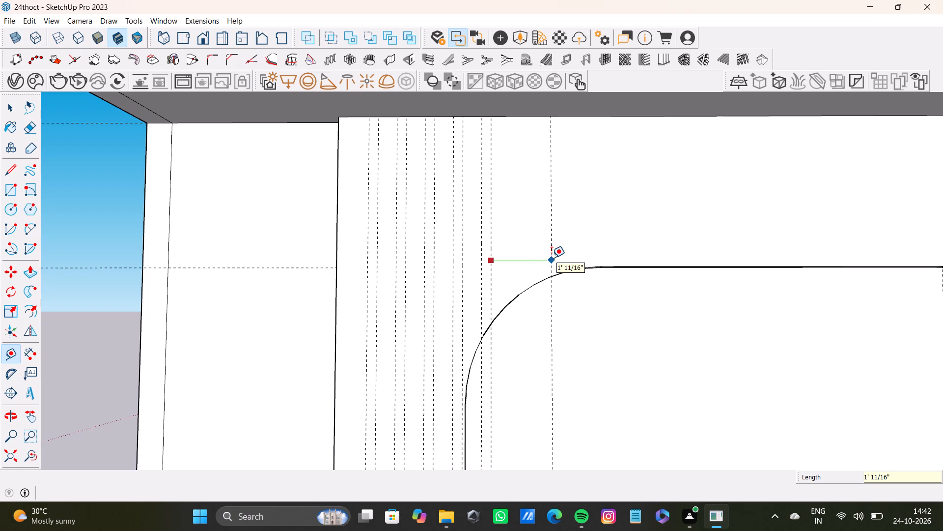
text(4")
key(Return)
click(508, 252)
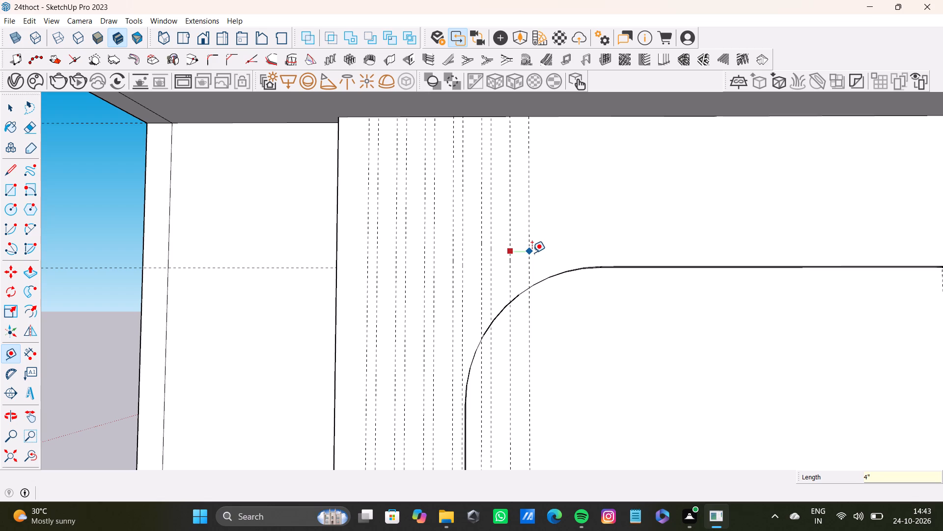
text(2:')
key(Return)
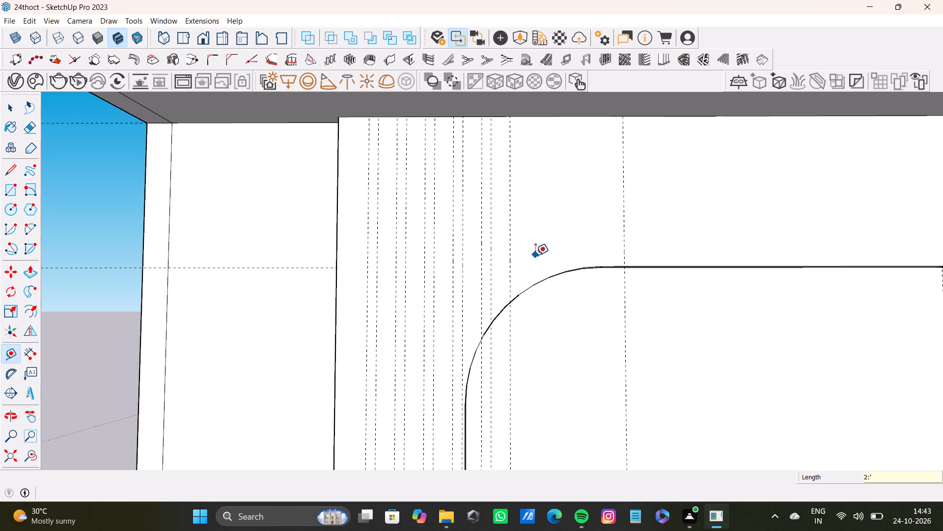
Undo the last 2' guide and complete the sixth pair with a vertical guide offset 2" from its first guide.
key(ctrl+z)
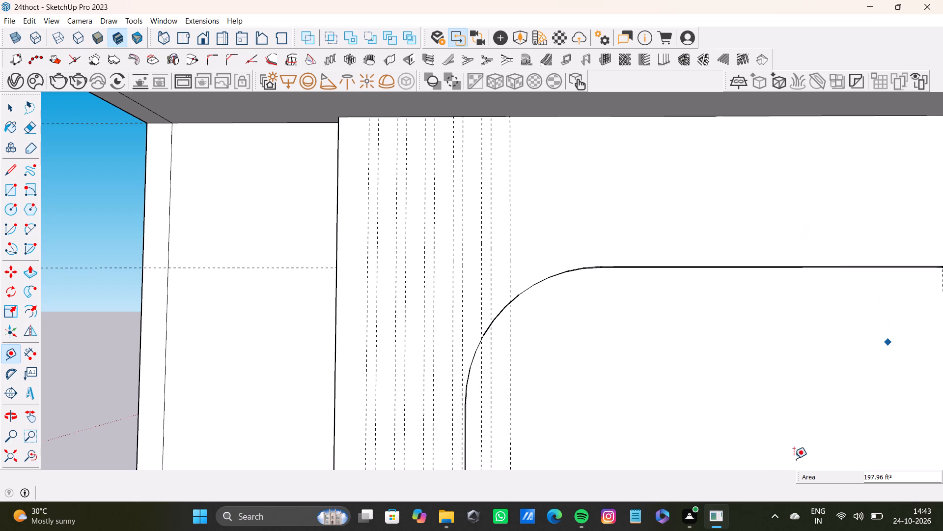
scroll(511, 293, up, 7)
click(506, 284)
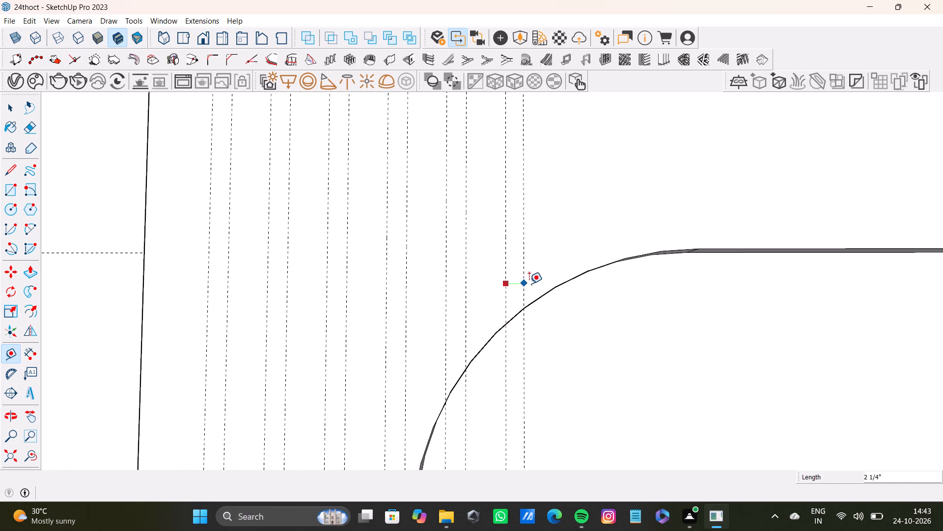
text(2")
key(Return)
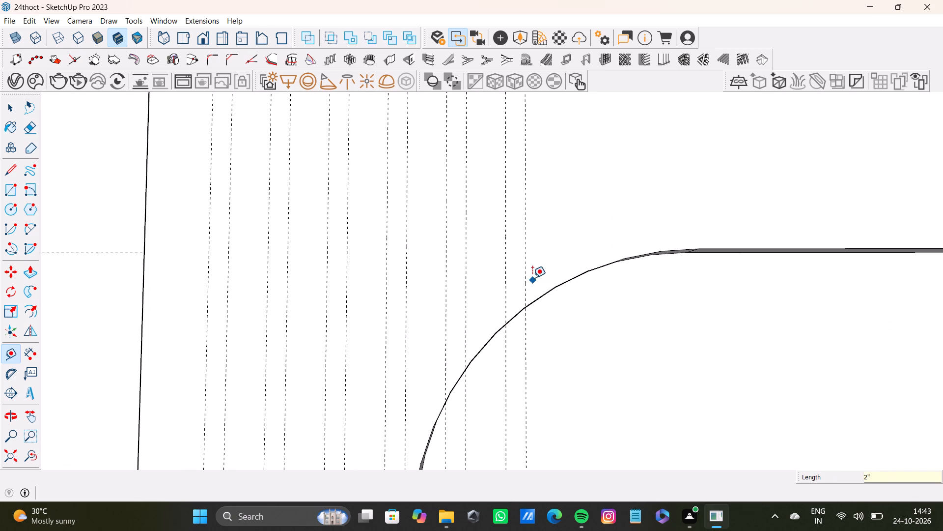
Add a seventh pair of vertical guides across the inner curve, offset 4" from the last guide and 2" further.
drag(526, 277, 539, 276)
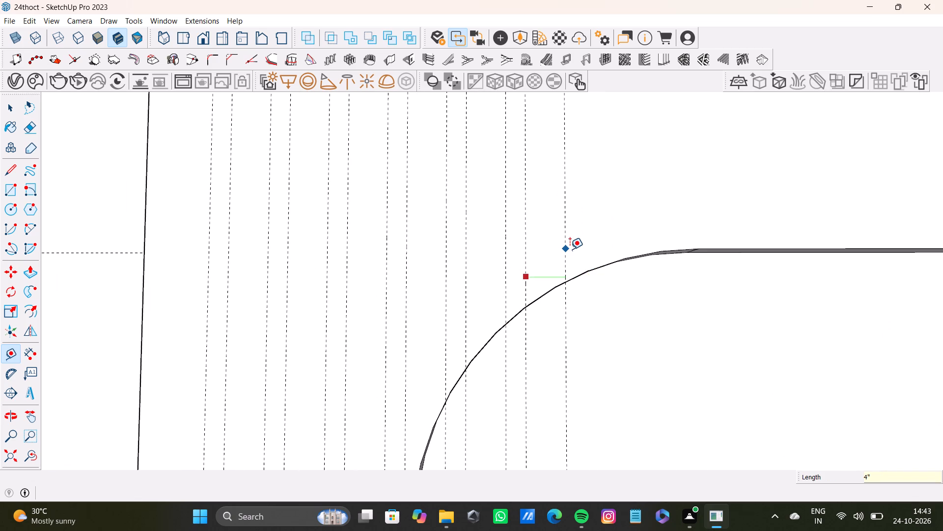
text(4")
key(Return)
click(567, 254)
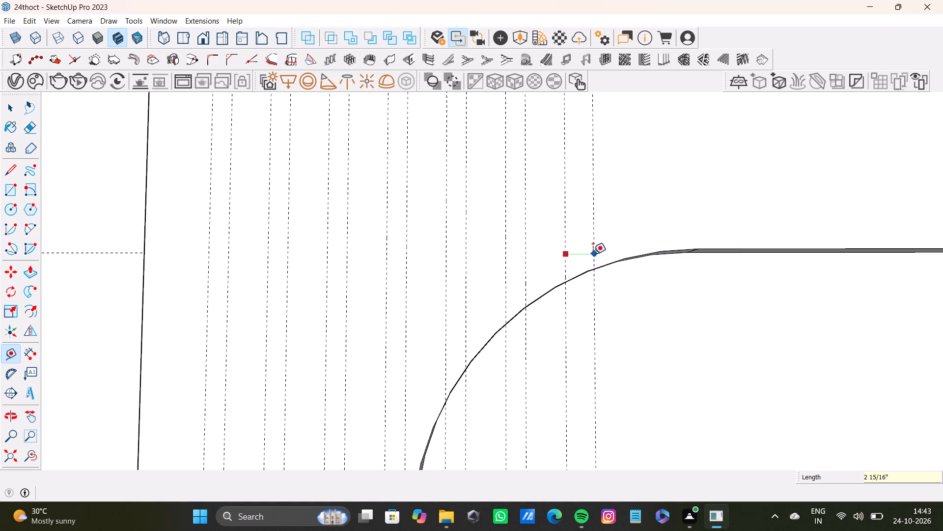
text(2")
key(Return)
Add an eighth pair of vertical guides near the top of the inner curve, offset 4" from the last guide and 2" further.
click(587, 251)
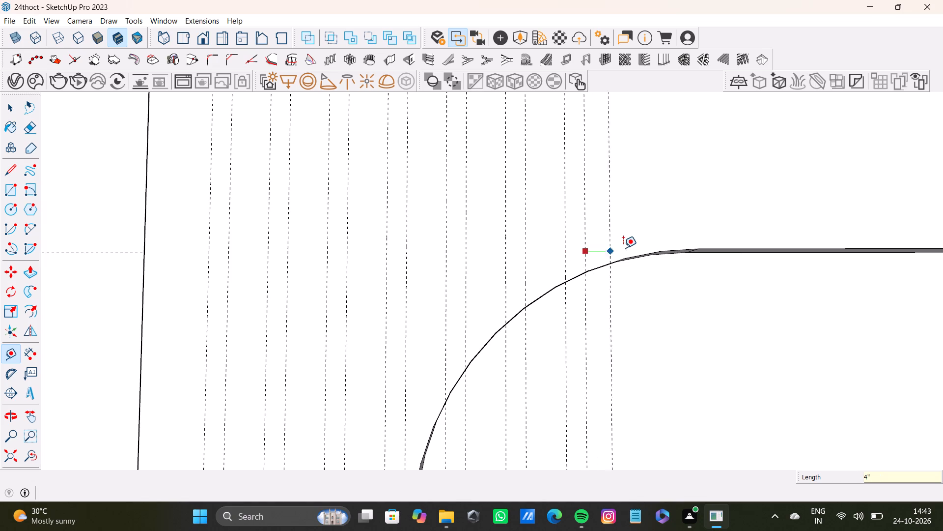
text(4")
key(Return)
drag(622, 244, 643, 251)
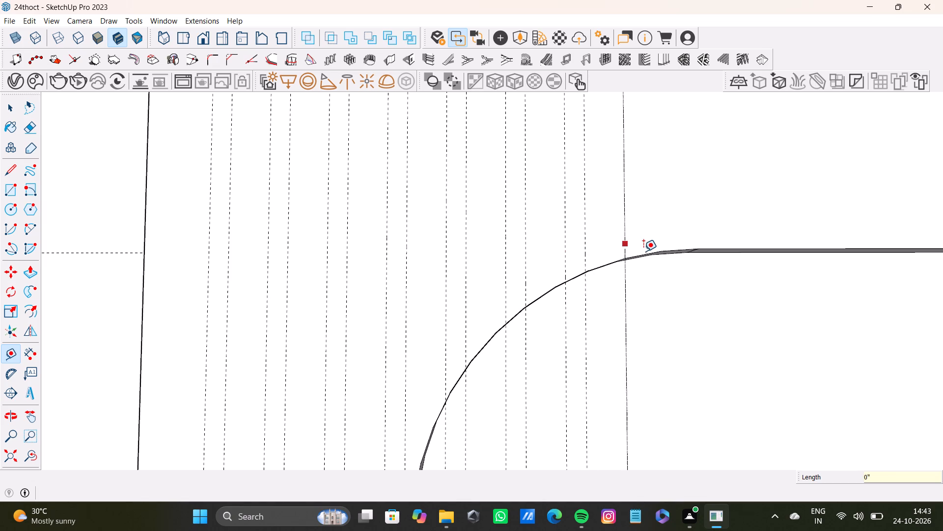
drag(643, 251, 642, 250)
key(3)
key(BackSpace)
text(2")
key(Return)
Add a ninth pair of vertical guides where the curve meets the straight lower edge, offset 4" and 2" further.
drag(647, 242, 665, 242)
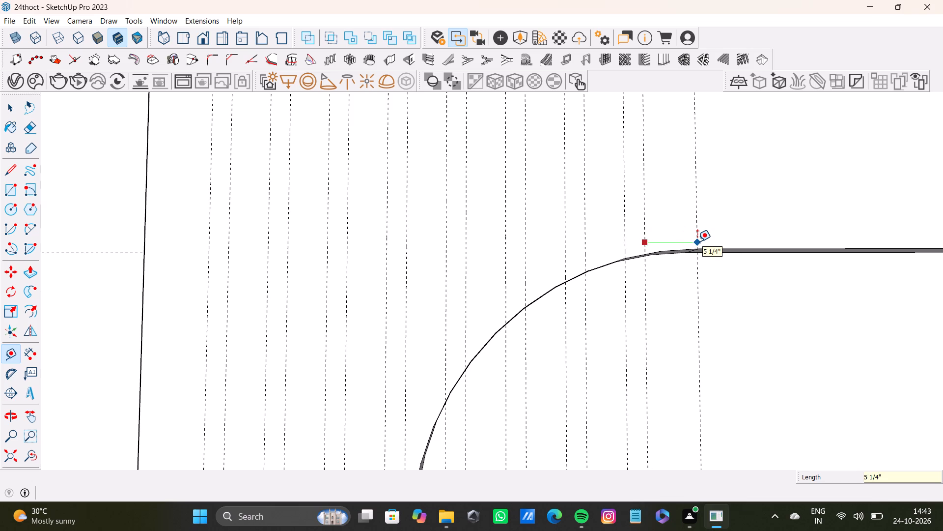
text(4")
key(Return)
click(688, 231)
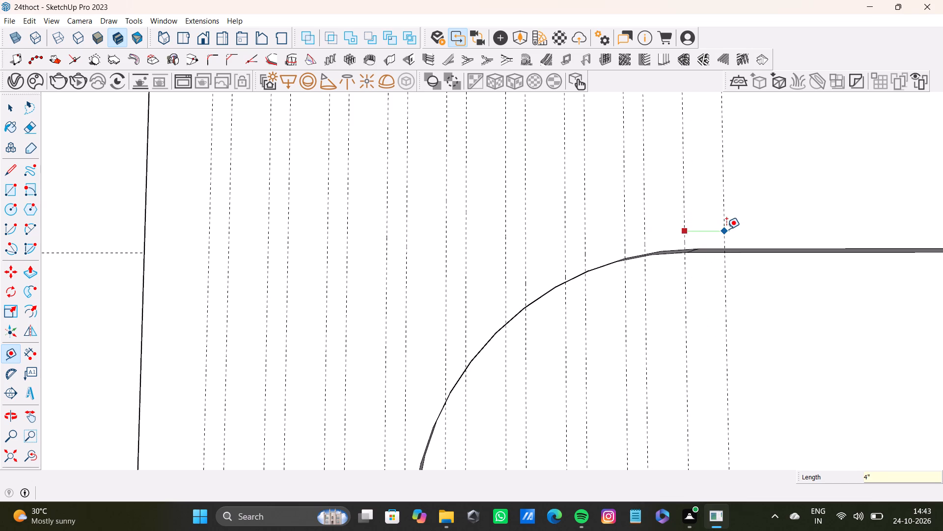
text(2")
key(Return)
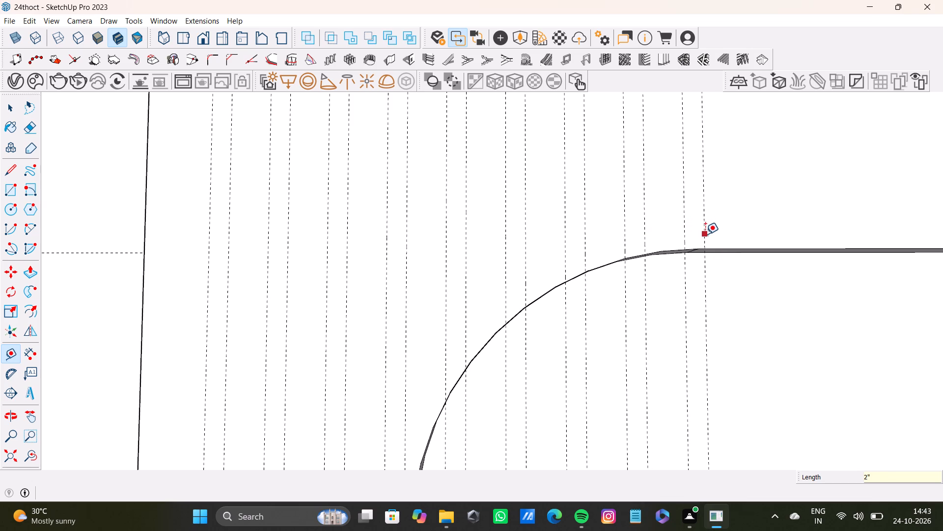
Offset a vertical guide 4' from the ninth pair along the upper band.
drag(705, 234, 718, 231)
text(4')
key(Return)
Add a tenth pair of vertical guides on the upper band, offset 4" from the ninth pair and 2" further.
scroll(713, 228, down, 8)
shift+middle_drag(711, 235, 592, 259)
scroll(596, 248, up, 7)
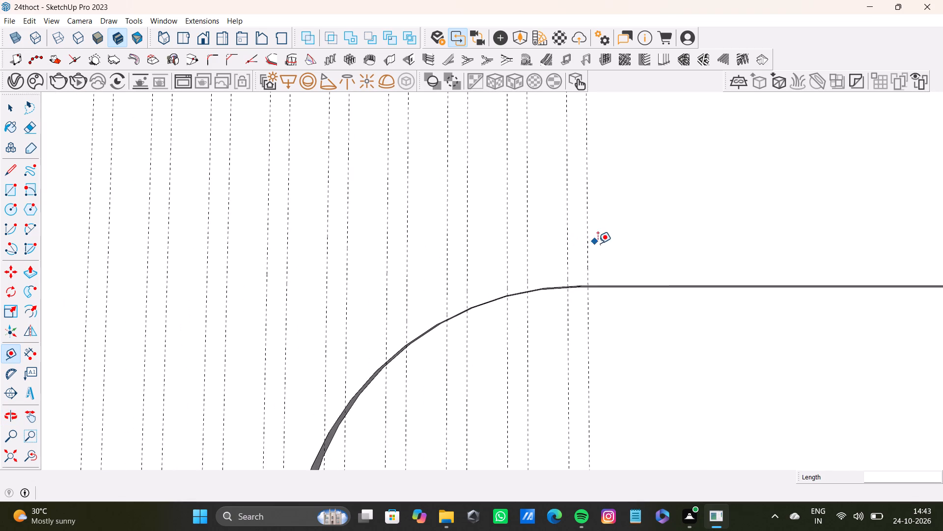
click(589, 253)
scroll(638, 252, down, 7)
middle_drag(640, 252, 625, 260)
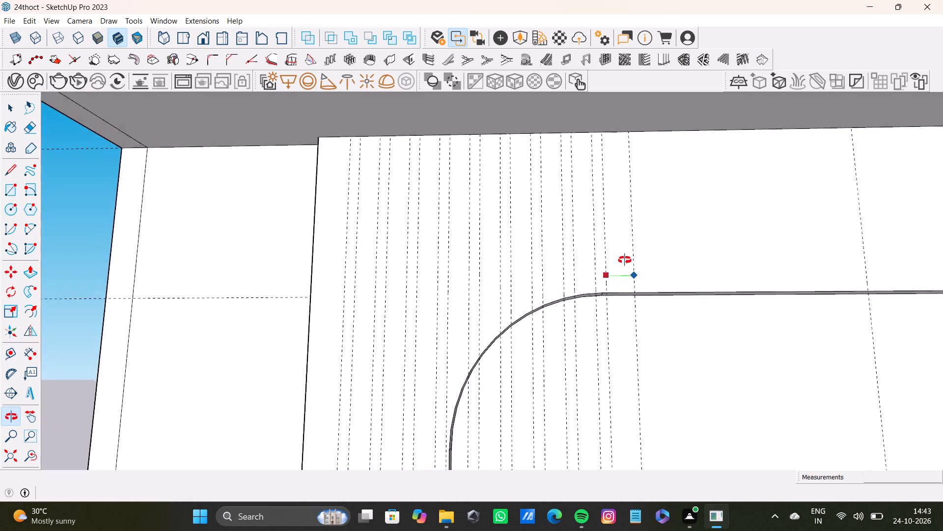
middle_drag(625, 260, 625, 266)
text(4")
key(Return)
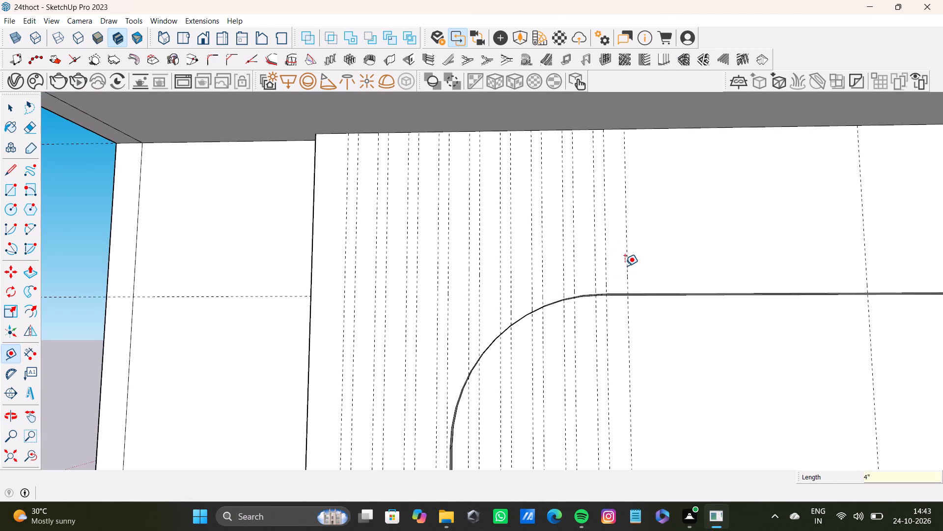
click(629, 269)
text(2")
key(Return)
Offset a vertical guide 4" from the tenth pair on the upper band.
drag(640, 269, 645, 269)
text(4")
key(Return)
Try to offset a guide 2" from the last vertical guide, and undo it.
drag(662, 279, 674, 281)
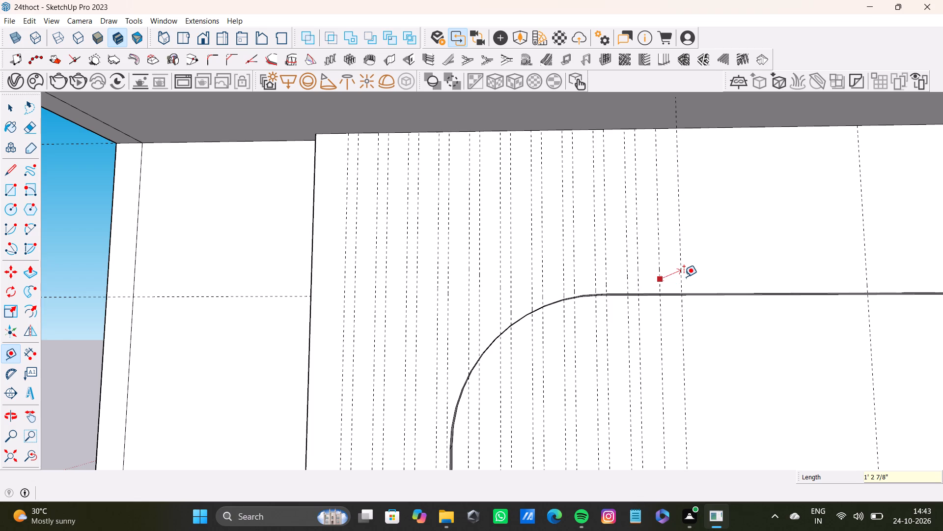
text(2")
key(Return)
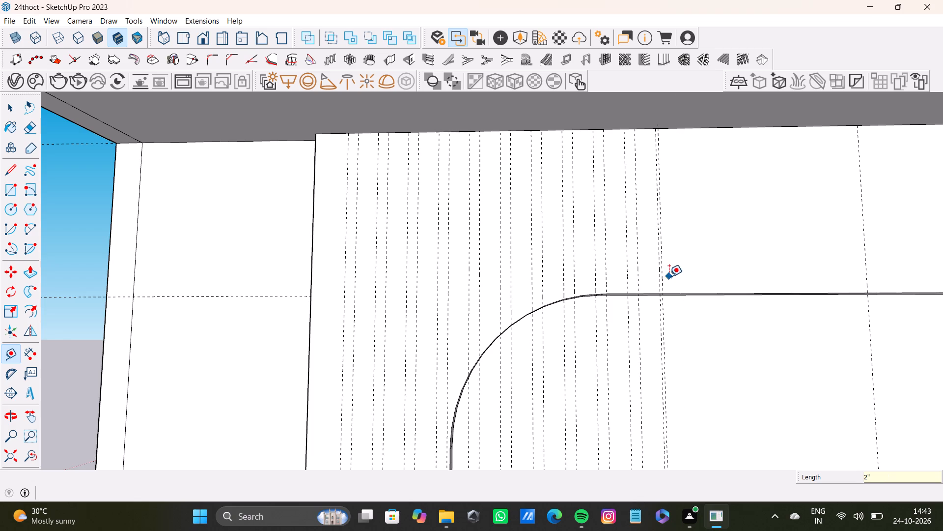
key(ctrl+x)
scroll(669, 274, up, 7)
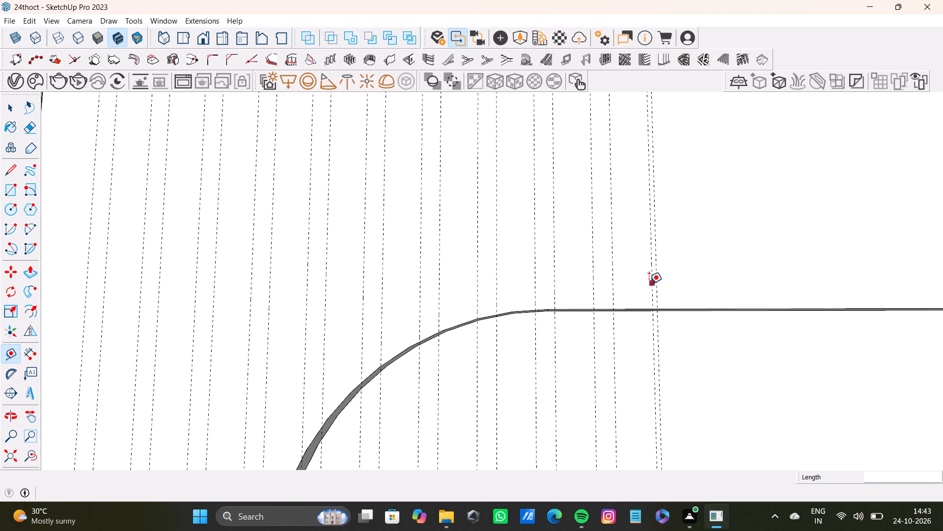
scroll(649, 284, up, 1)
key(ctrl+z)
Complete the eleventh pair on the upper band with a vertical guide offset 2" from its first guide.
drag(651, 289, 666, 289)
scroll(649, 265, down, 6)
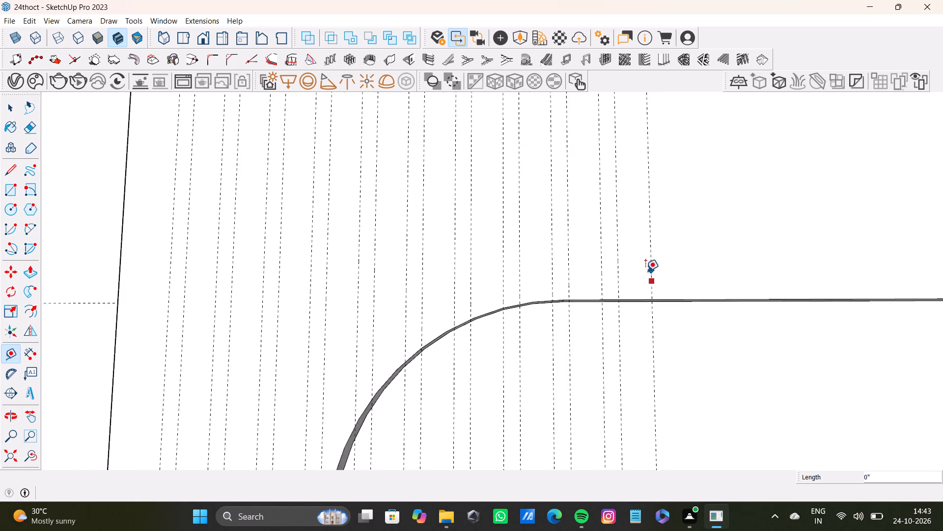
scroll(645, 271, down, 3)
shift+scroll(645, 276, up, 1)
shift+middle_drag(645, 275, 603, 283)
scroll(629, 266, up, 3)
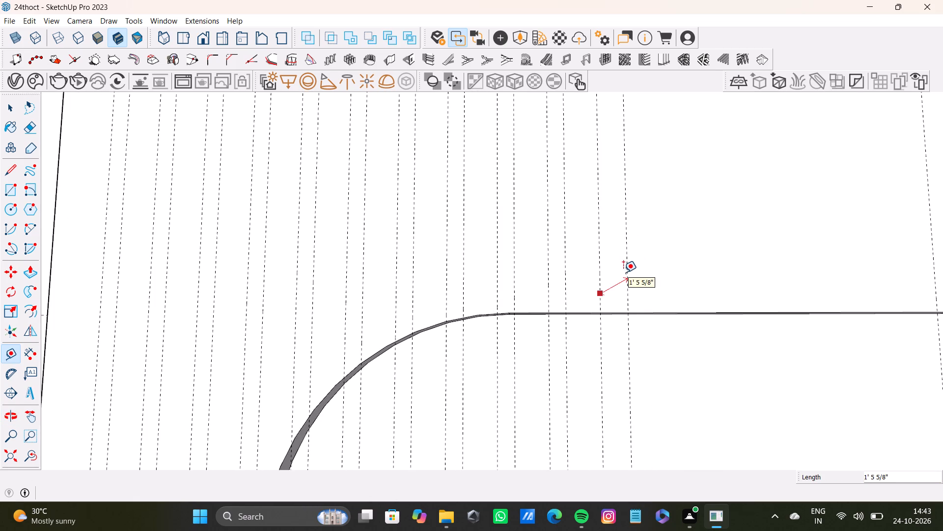
text(2")
key(Return)
Add a twelfth pair of vertical guides on the upper band, offset 4" from the eleventh pair and 2" further.
drag(619, 289, 628, 289)
text(4")
key(Return)
drag(651, 287, 661, 289)
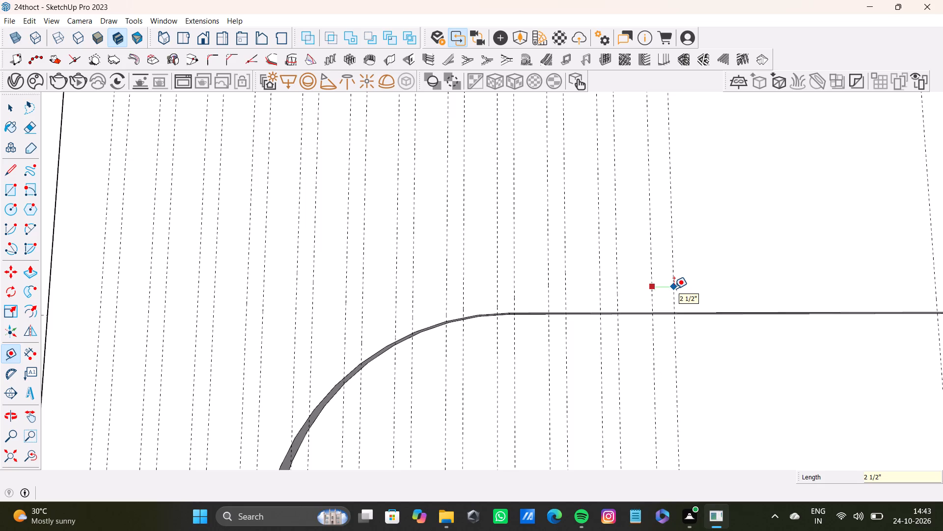
text(2")
key(Return)
Offset a vertical guide 4" from the twelfth pair on the upper band.
drag(671, 293, 683, 293)
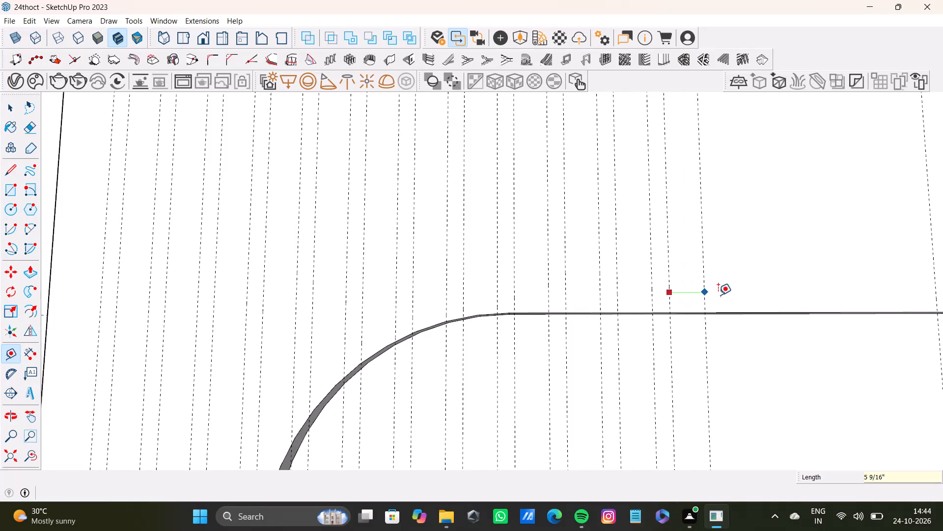
text(4")
key(Return)
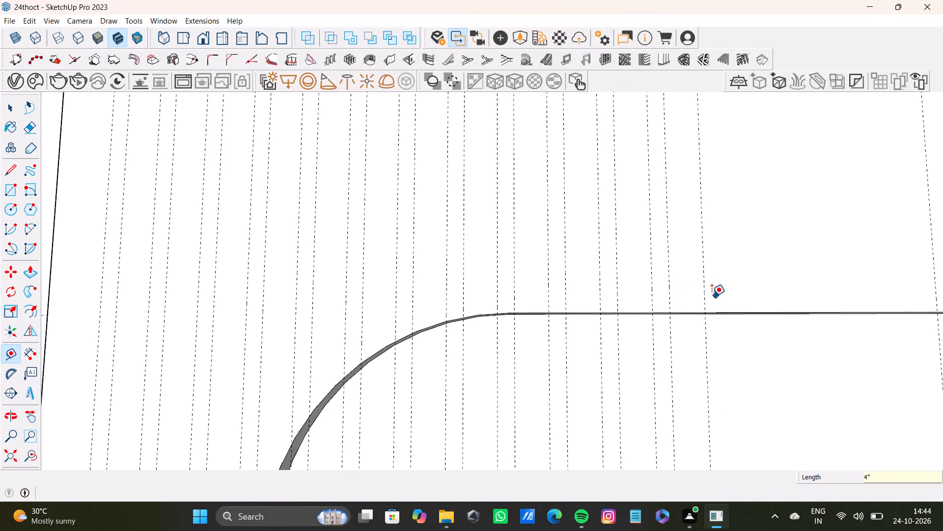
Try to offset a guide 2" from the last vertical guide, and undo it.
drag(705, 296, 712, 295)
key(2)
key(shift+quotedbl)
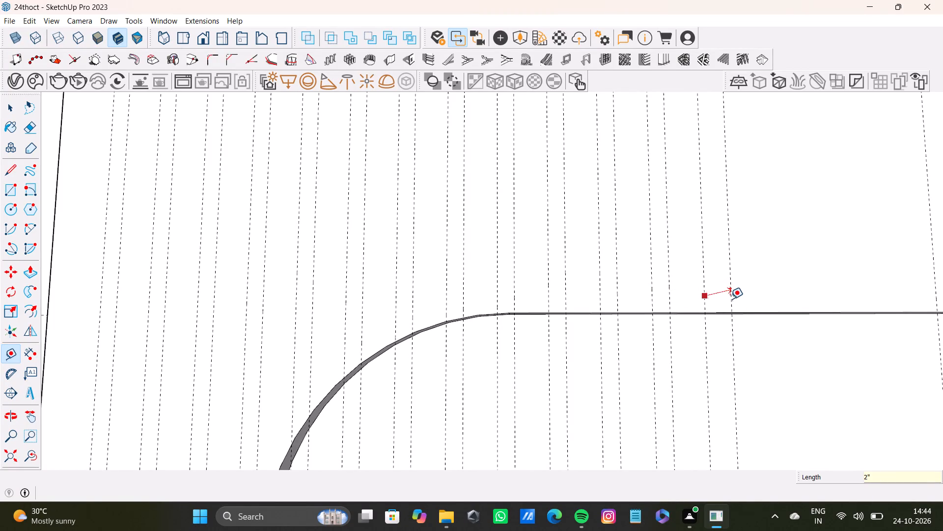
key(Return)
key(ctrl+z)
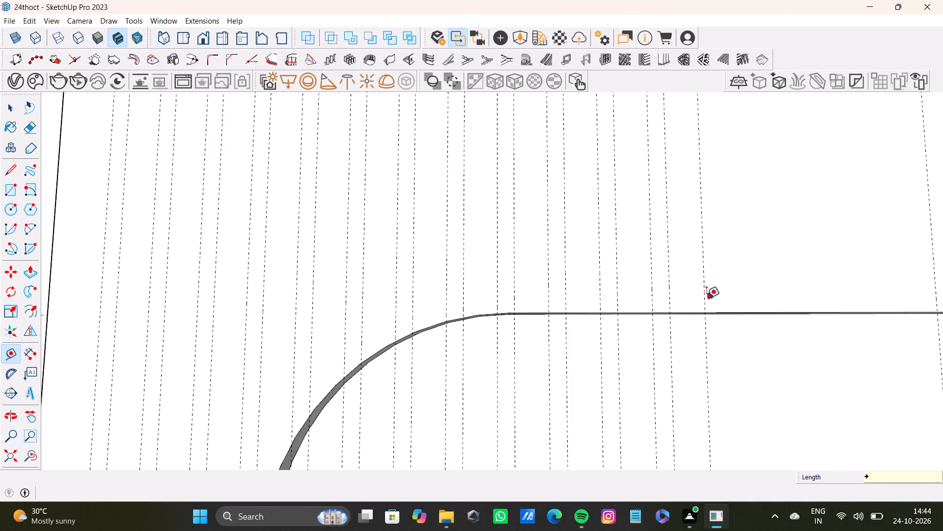
Complete the thirteenth pair on the upper band with a vertical guide offset 2" from its first guide.
scroll(735, 288, up, 4)
drag(690, 301, 695, 301)
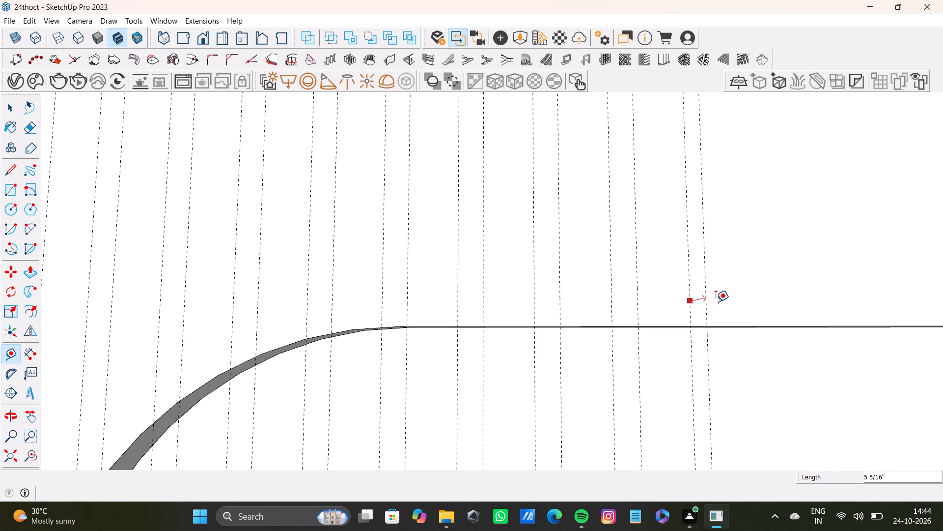
key(2)
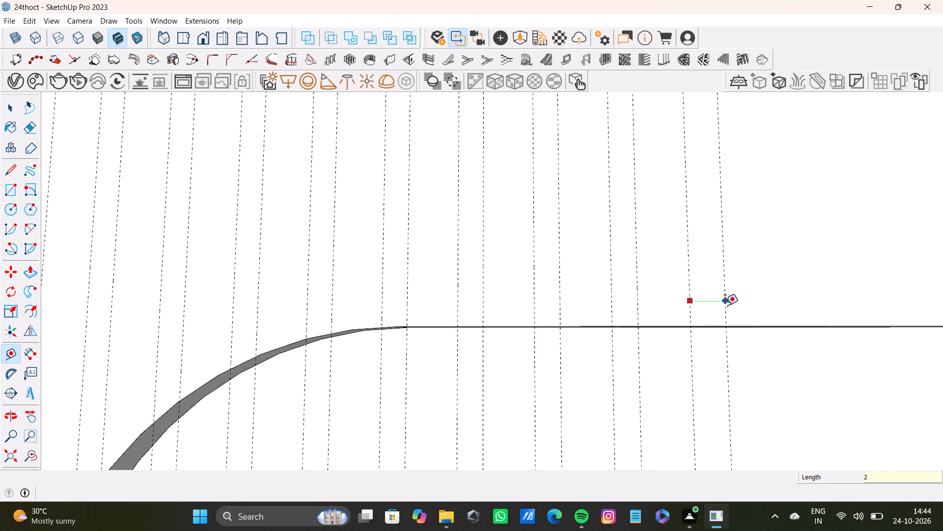
key(shift+quotedbl)
key(Return)
Add a fourteenth pair of vertical guides on the upper band, offset 4" from the thirteenth pair and 2" further.
click(717, 304)
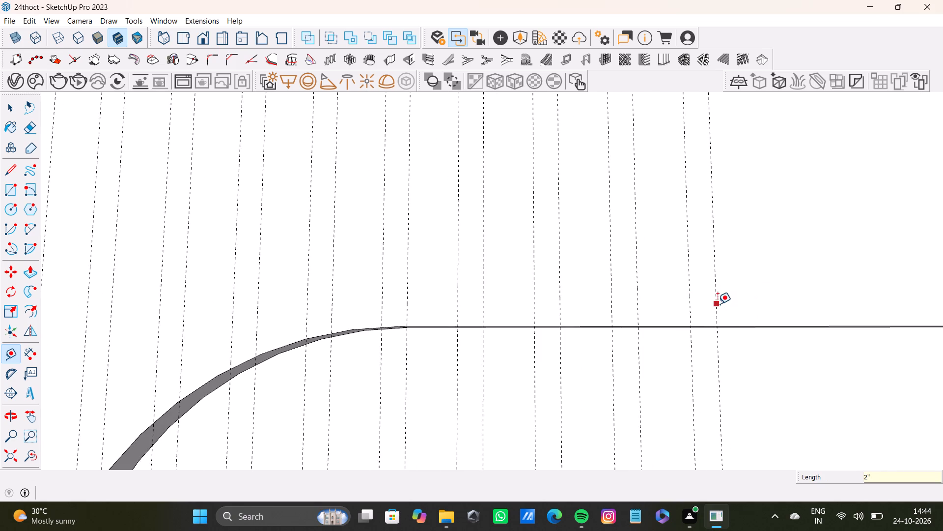
text(4")
key(Return)
click(770, 311)
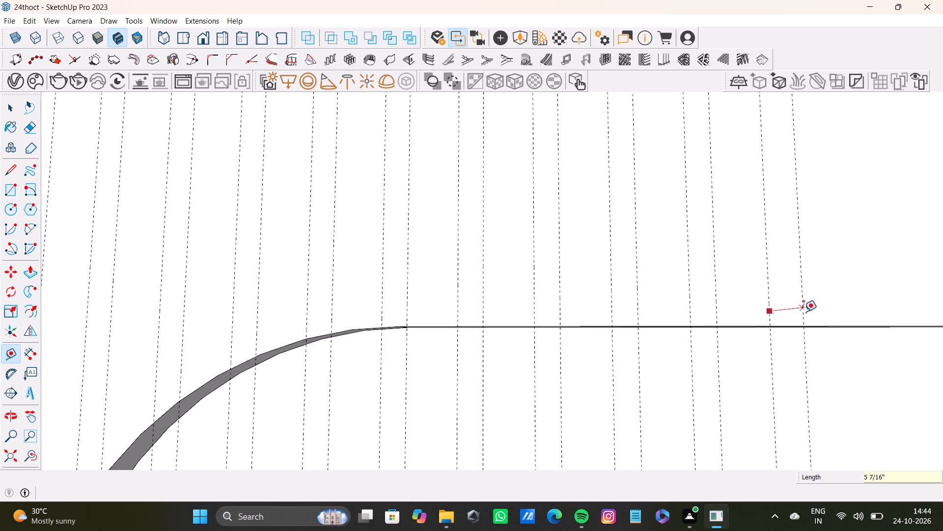
key(2)
key(shift+quotedbl)
key(Return)
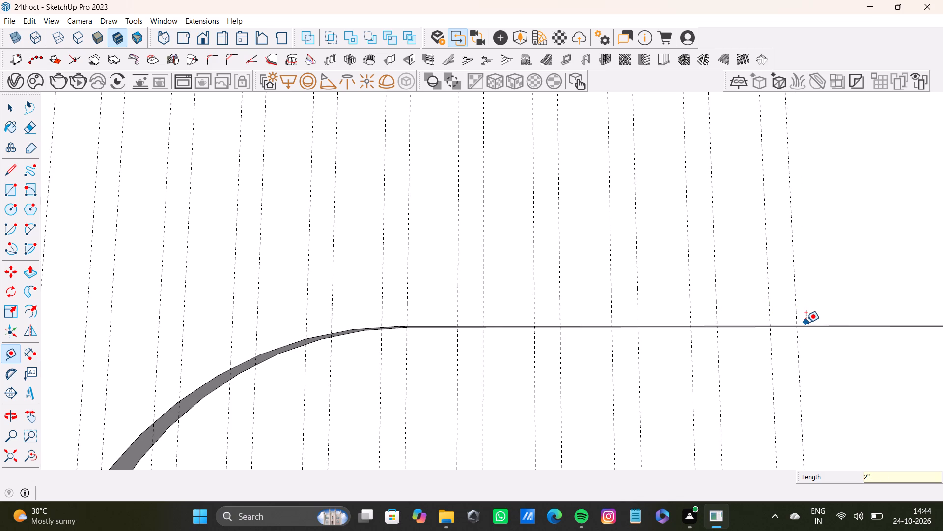
Offset a vertical guide 4' from the fourteenth pair, beyond the panel's far end.
scroll(805, 323, down, 13)
shift+middle_drag(800, 302, 566, 297)
scroll(573, 282, up, 7)
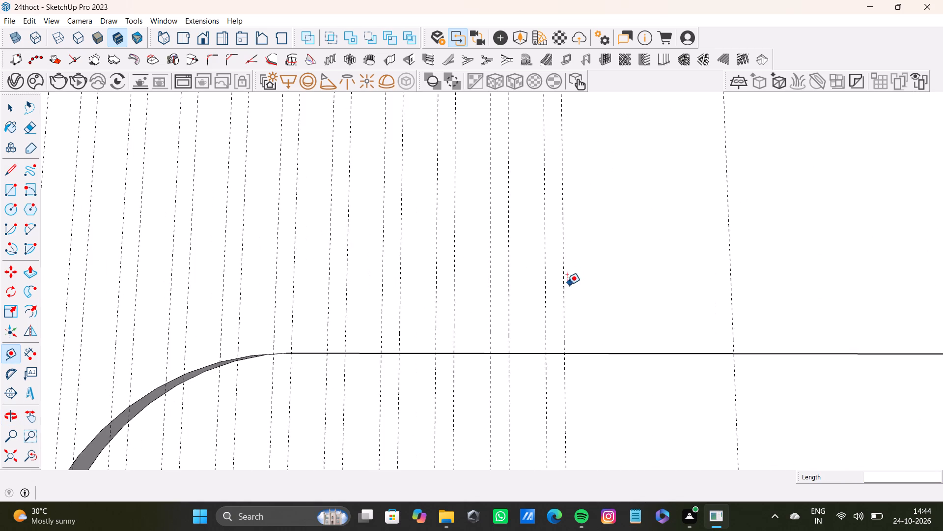
drag(564, 288, 570, 287)
text(4')
key(Return)
Delete the stray vertical guide standing alone between the fourteenth pair and the panel's far end.
scroll(641, 301, down, 8)
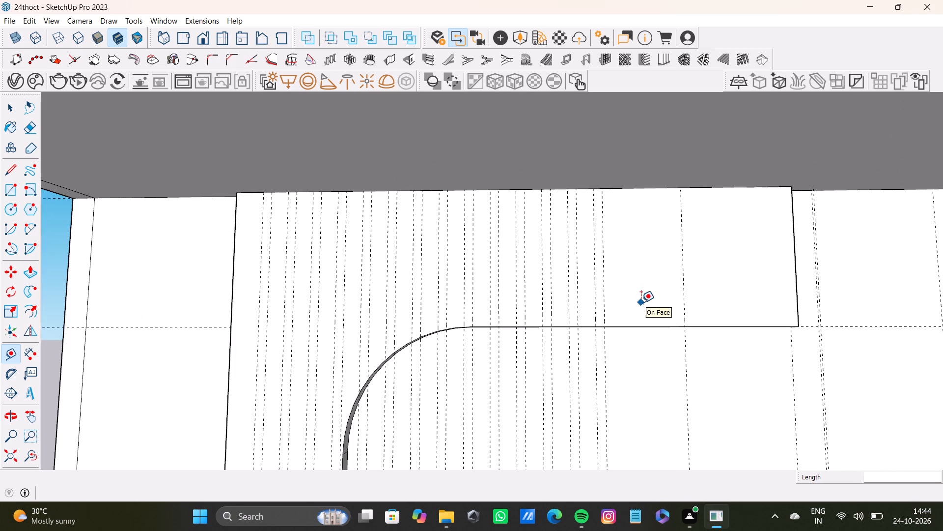
scroll(629, 319, up, 6)
scroll(694, 300, down, 13)
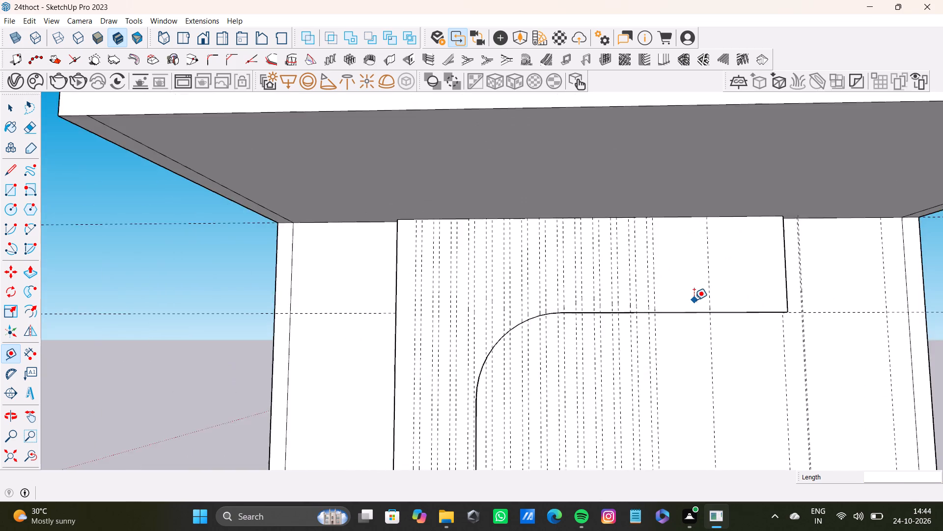
shift+middle_drag(694, 300, 595, 150)
scroll(588, 285, up, 2)
key(space)
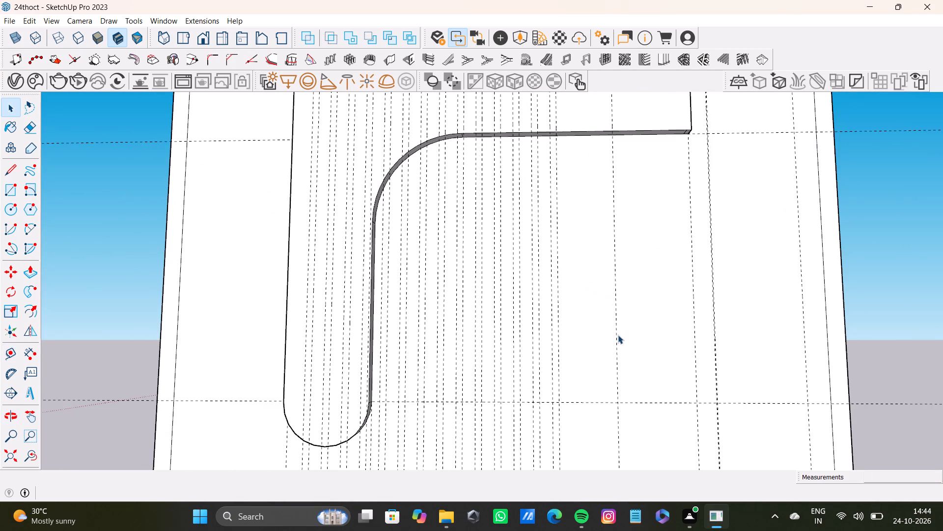
click(617, 337)
key(Delete)
scroll(610, 321, down, 7)
shift+middle_drag(605, 269, 588, 303)
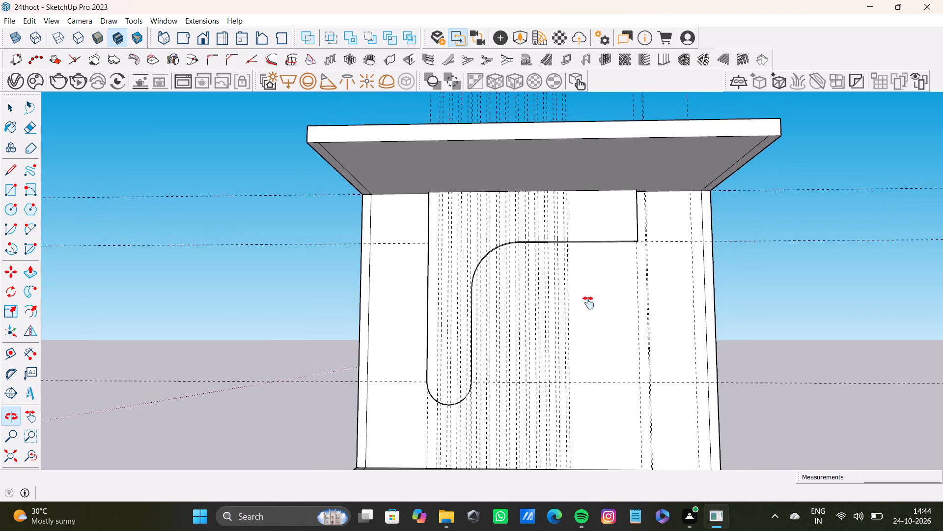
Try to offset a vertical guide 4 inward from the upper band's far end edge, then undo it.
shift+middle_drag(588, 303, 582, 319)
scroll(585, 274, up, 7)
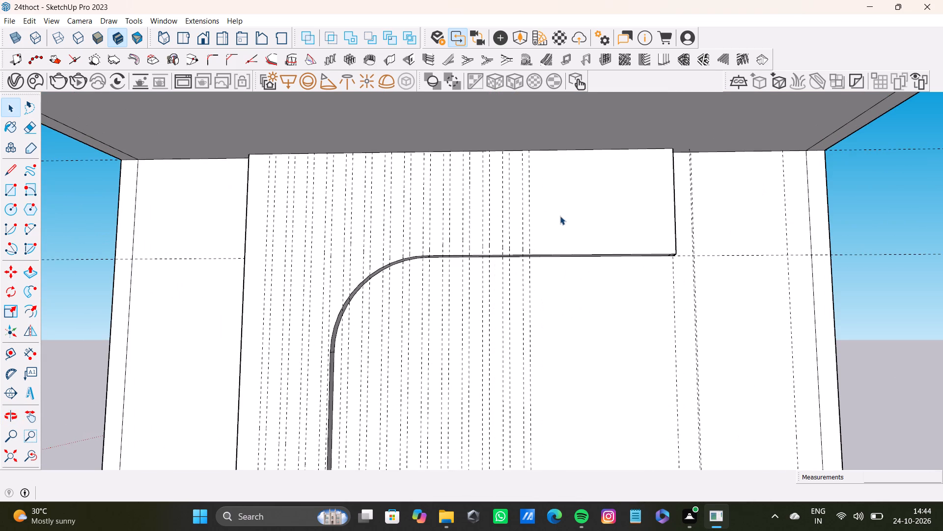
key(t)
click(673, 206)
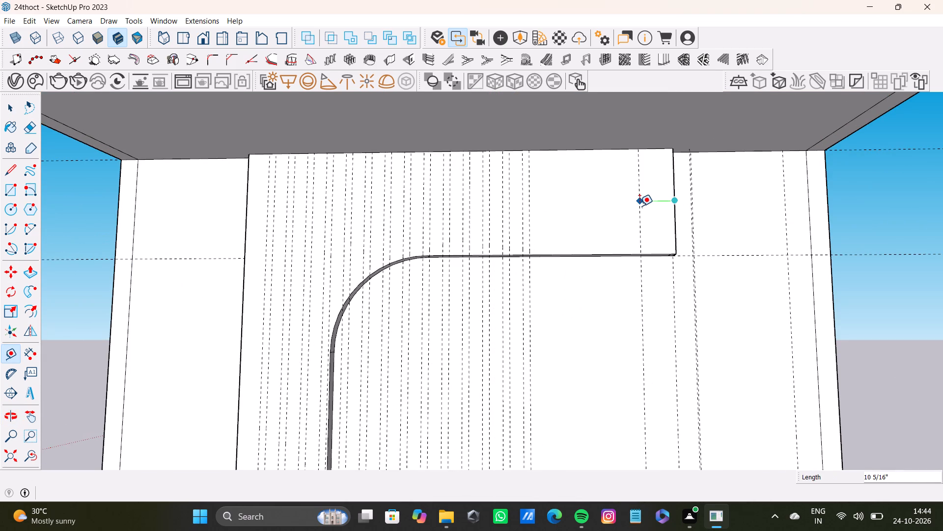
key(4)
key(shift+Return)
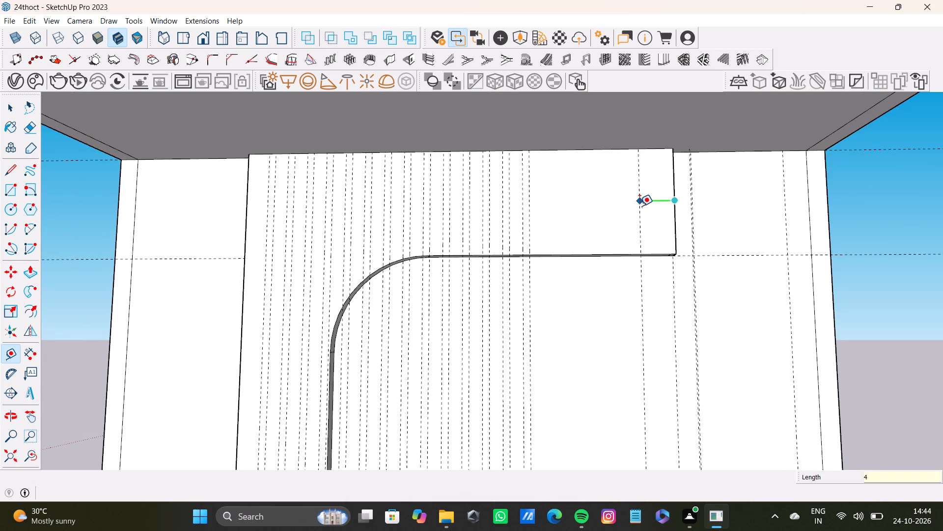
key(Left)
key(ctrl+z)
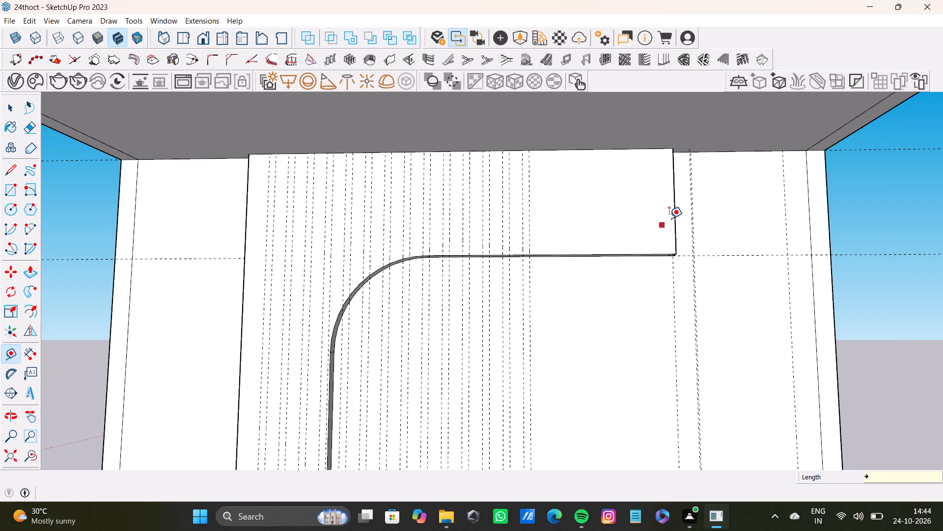
Offset a vertical guide 4" inward from the upper band's far end edge.
scroll(669, 218, up, 3)
click(677, 215)
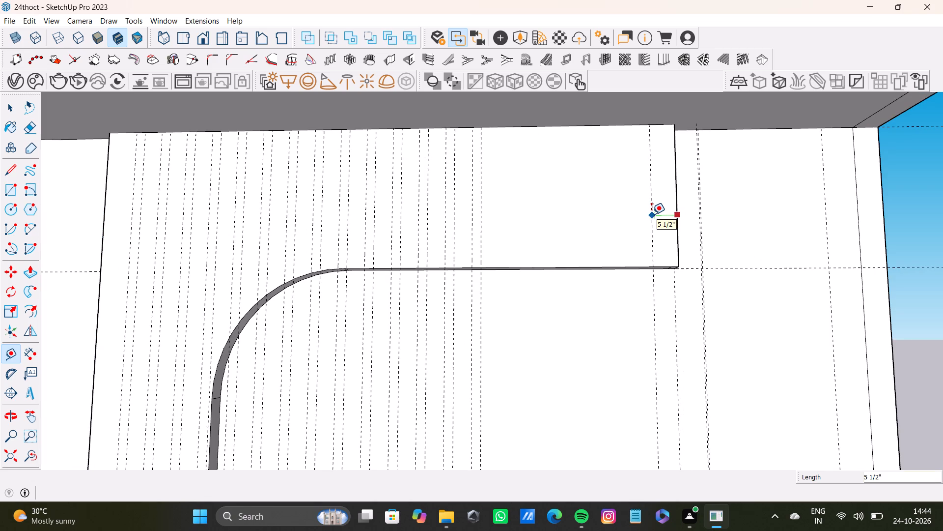
key(4)
key(shift+quotedbl)
key(Return)
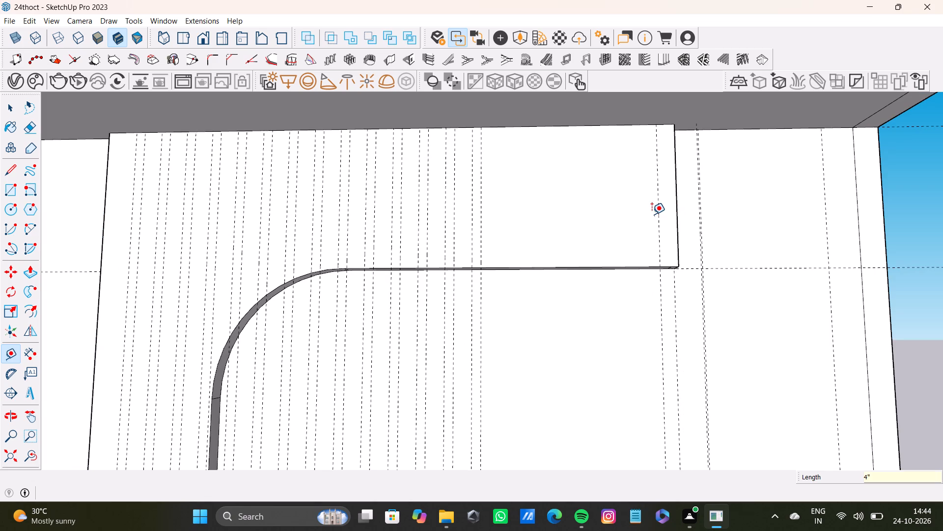
click(660, 220)
key(space)
Add a fifteenth pair of vertical guides on the upper band, offset 4" from the fourteenth pair and 2" further.
key(t)
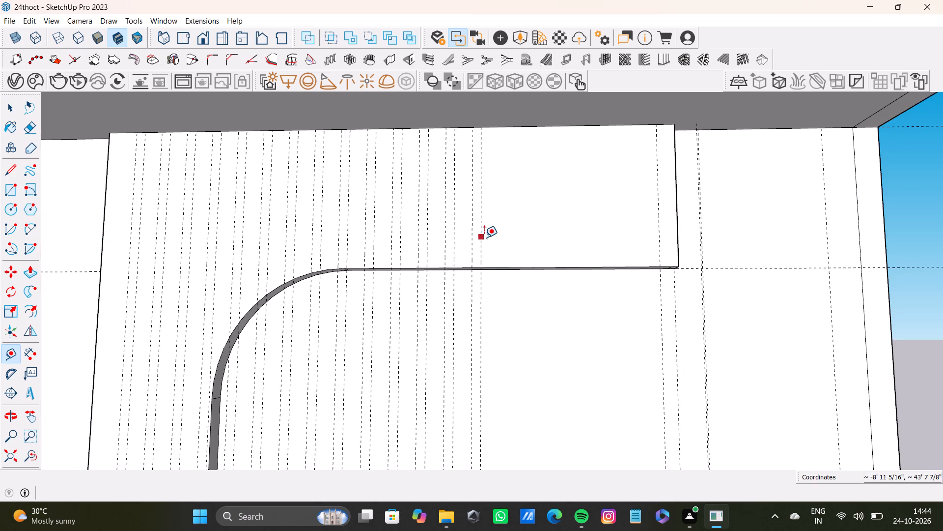
drag(482, 236, 494, 236)
text(4")
key(Return)
click(502, 237)
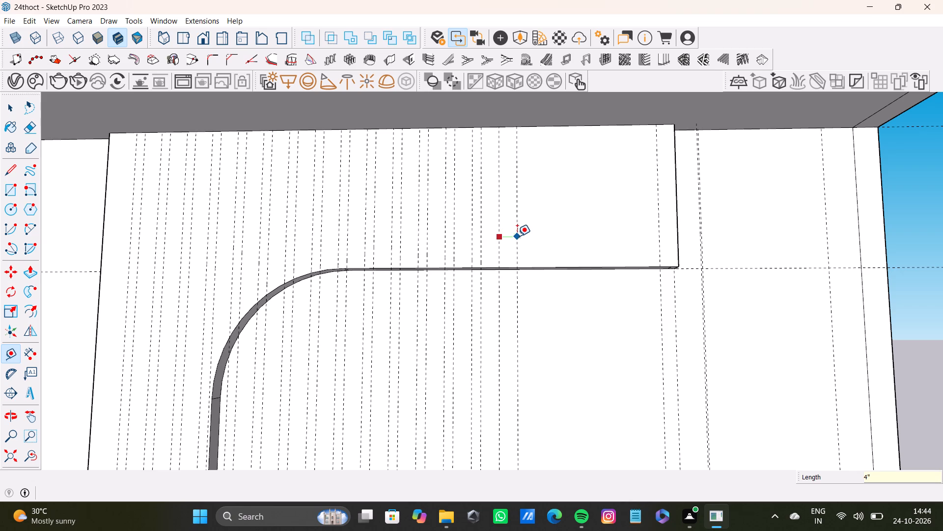
text(2")
key(Return)
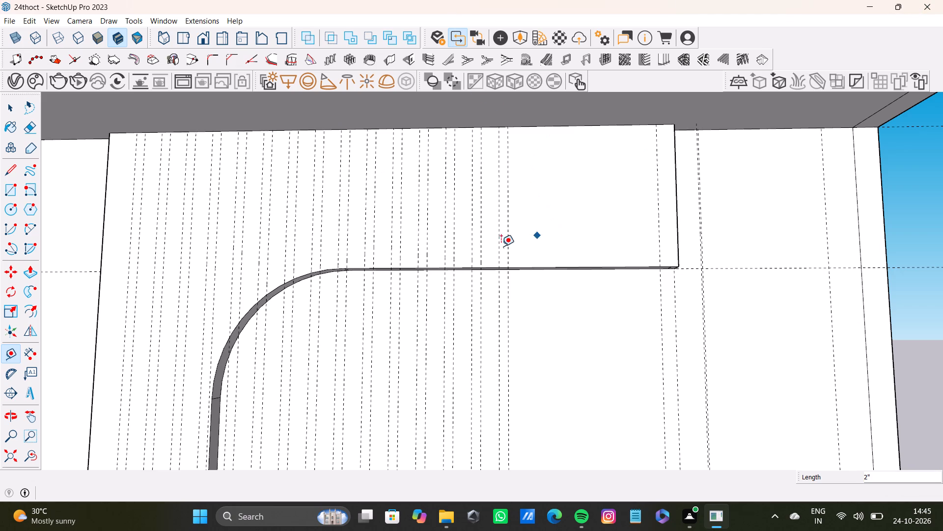
Start the sixteenth pair on the upper band with a vertical guide offset 4" from the fifteenth pair.
scroll(499, 246, up, 3)
click(513, 245)
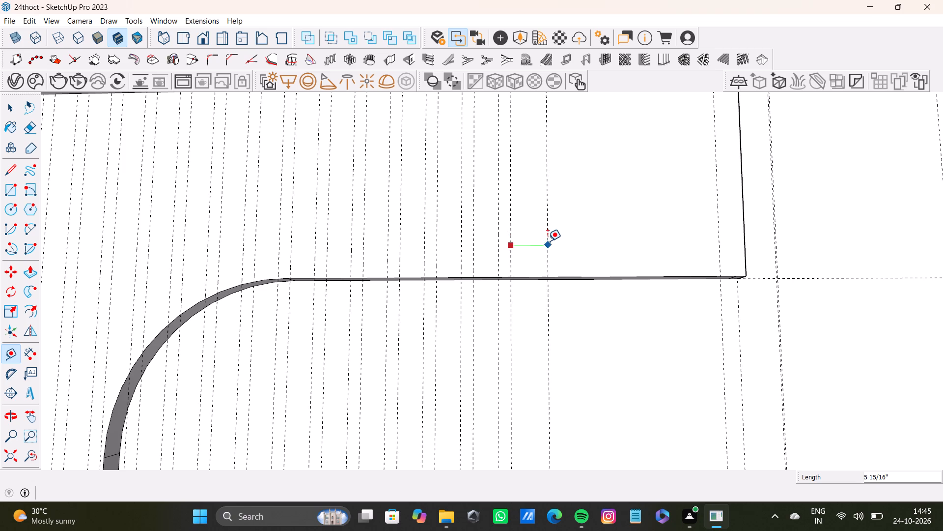
key(4)
key(shift+quotedbl)
key(Return)
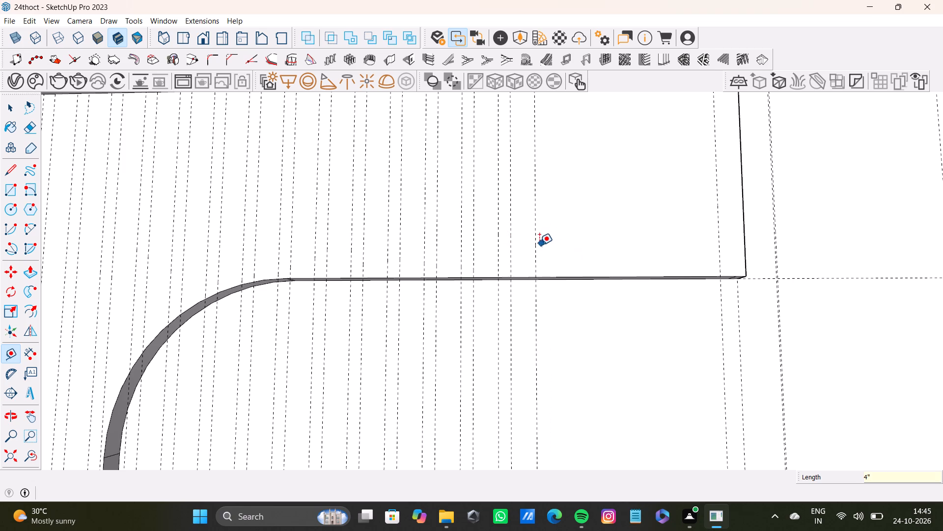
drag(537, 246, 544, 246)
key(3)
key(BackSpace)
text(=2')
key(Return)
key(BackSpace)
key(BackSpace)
Complete the sixteenth pair on the upper band with a vertical guide offset 2" from its first guide.
scroll(546, 242, up, 4)
click(531, 256)
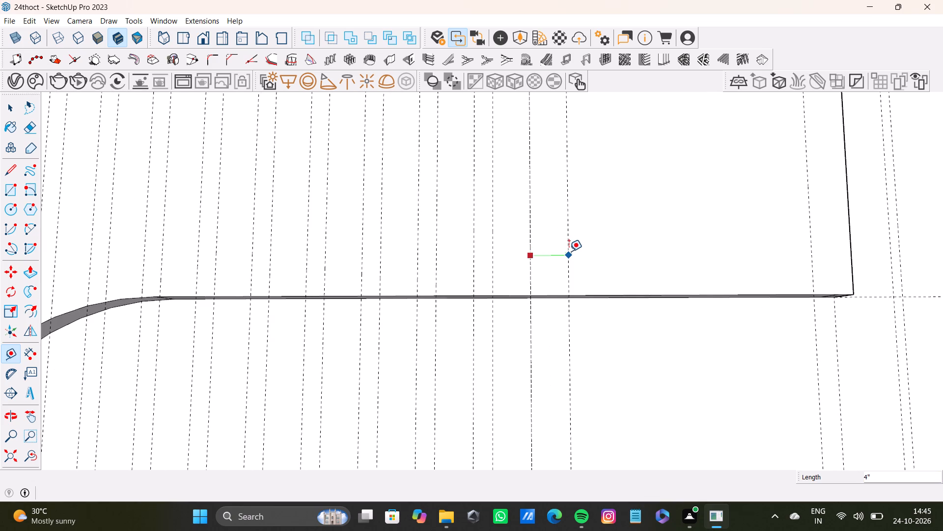
text(2")
key(Return)
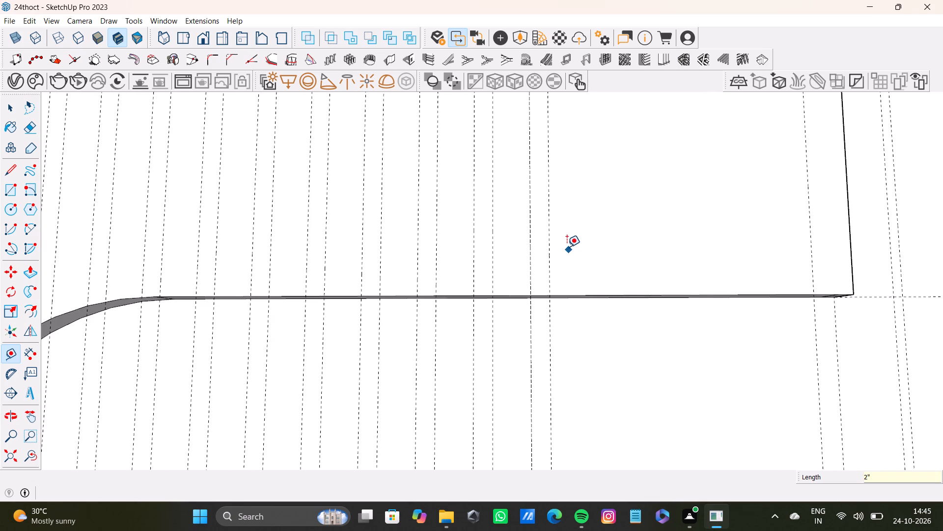
Add a seventeenth pair of vertical guides on the upper band, offset 4" from the sixteenth pair and 2" further.
scroll(564, 246, down, 8)
scroll(563, 246, up, 3)
drag(556, 255, 566, 253)
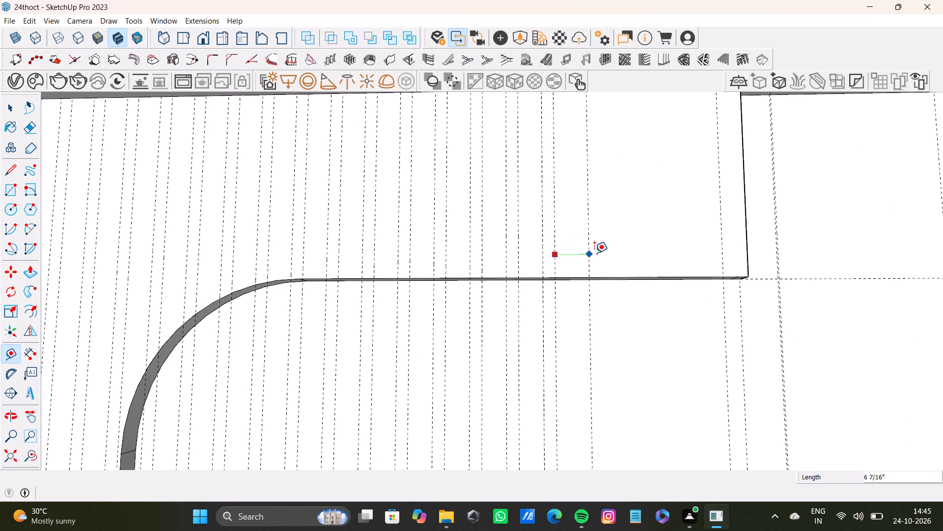
text(4")
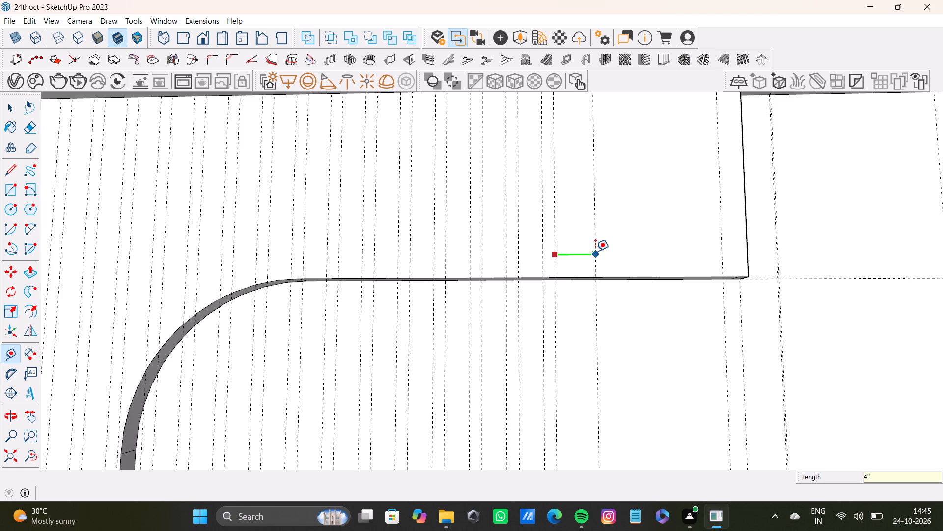
key(Return)
drag(580, 256, 591, 256)
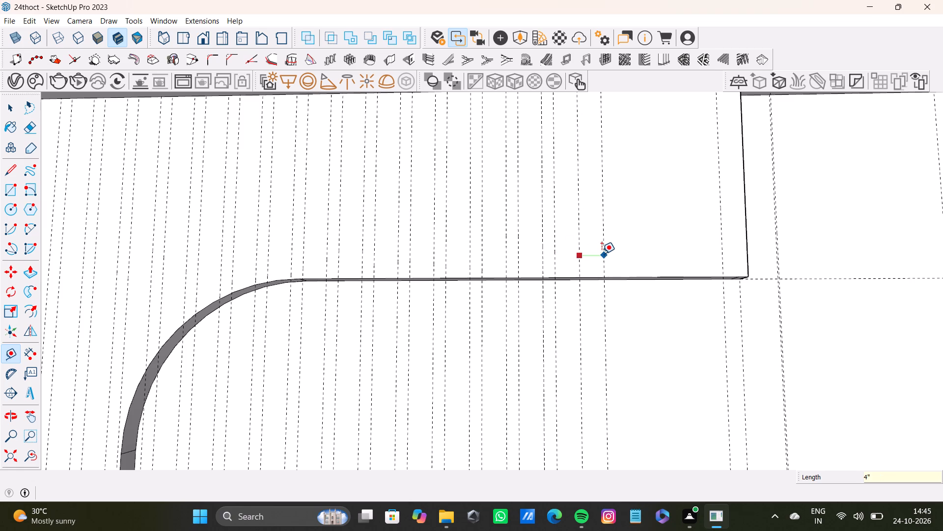
text(2")
key(Return)
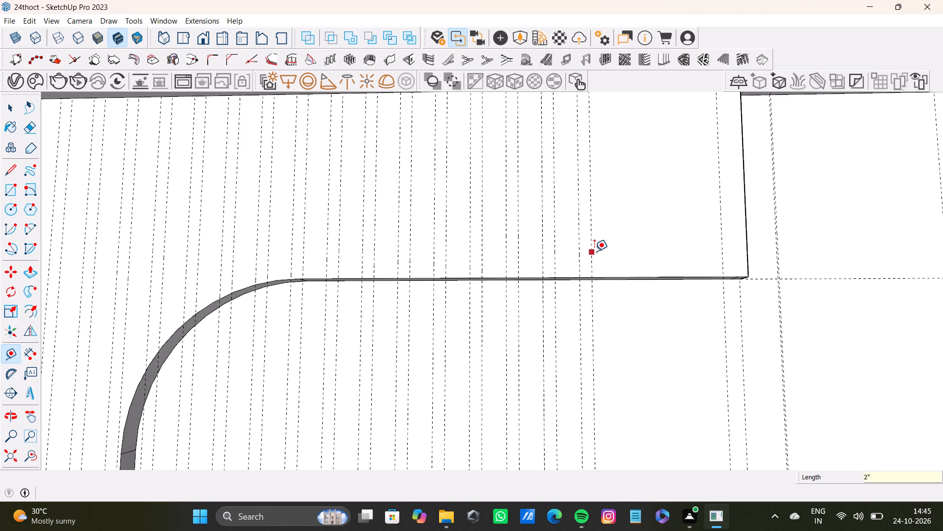
Add an eighteenth pair of vertical guides on the upper band, offset 4" from the seventeenth pair and 2" further.
click(594, 251)
text(4")
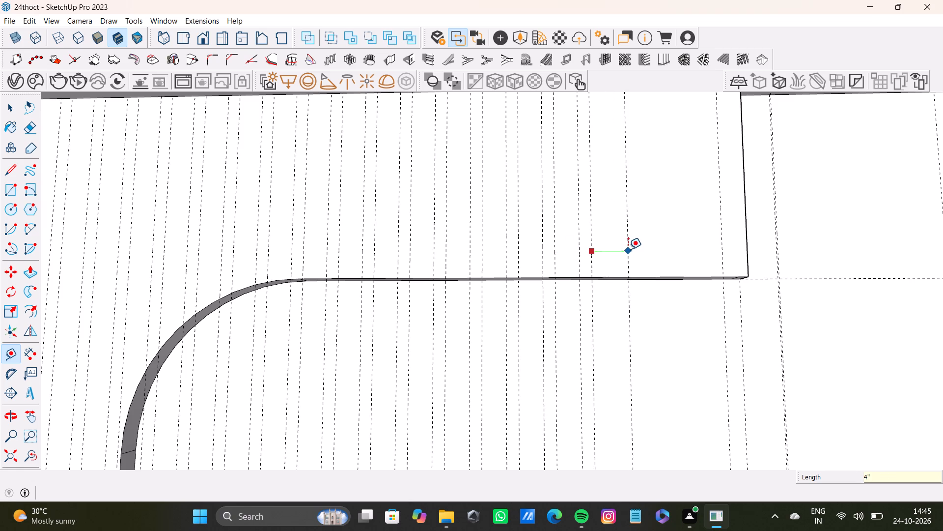
key(Return)
click(618, 257)
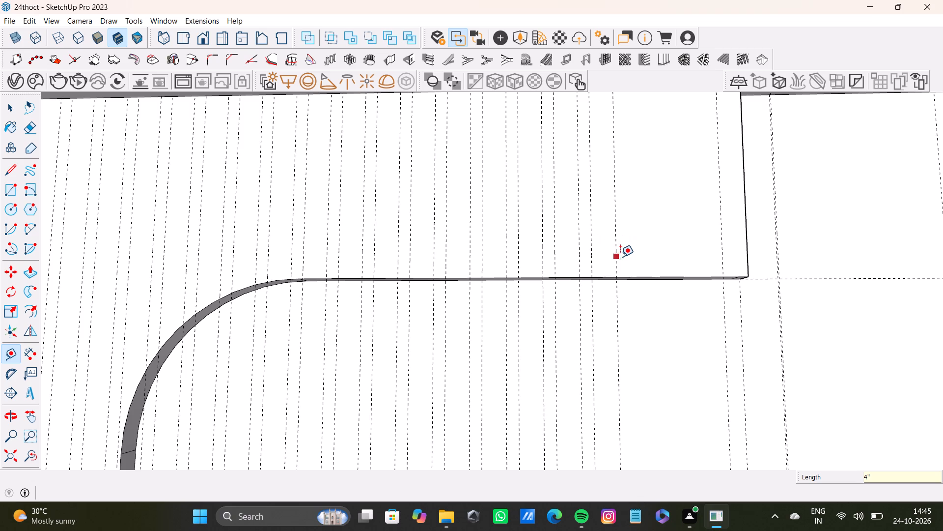
text(2")
key(Return)
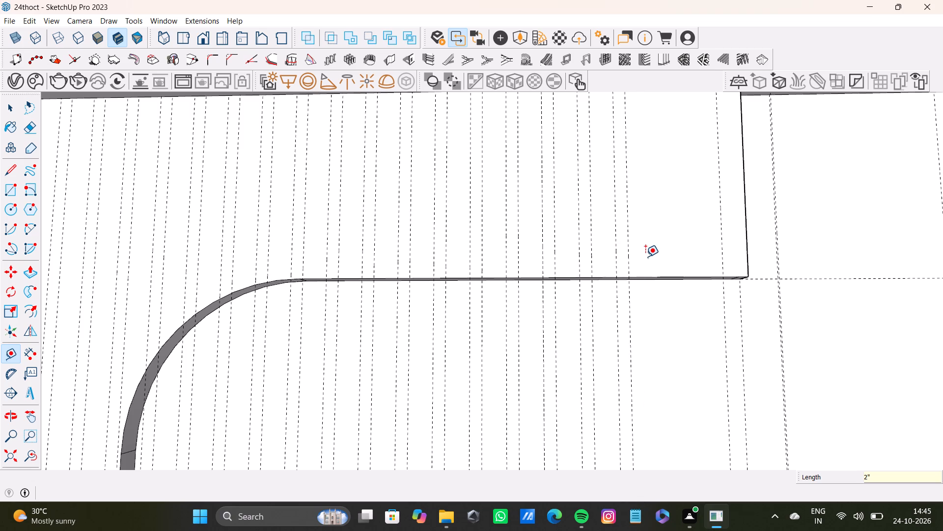
Add a nineteenth pair of vertical guides on the upper band, offset 4" from the eighteenth pair and 2" further.
drag(628, 258, 646, 256)
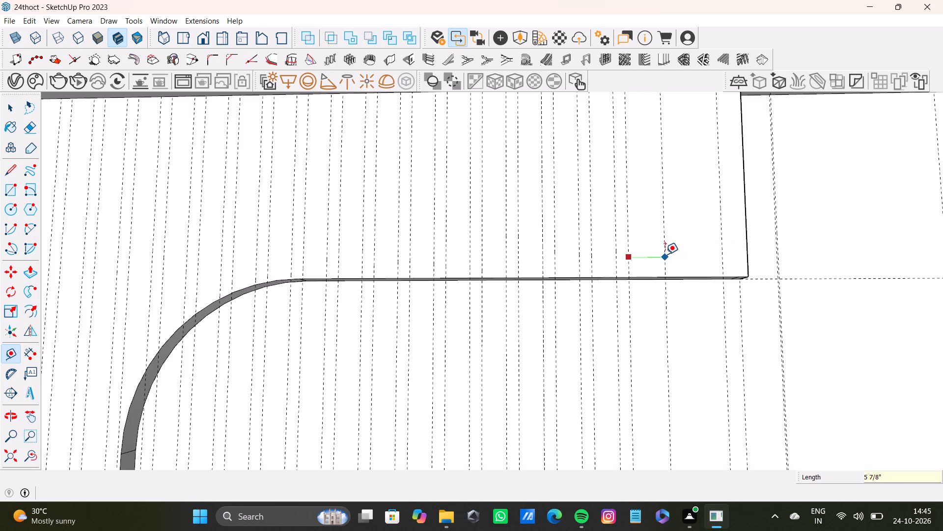
text(4")
key(Return)
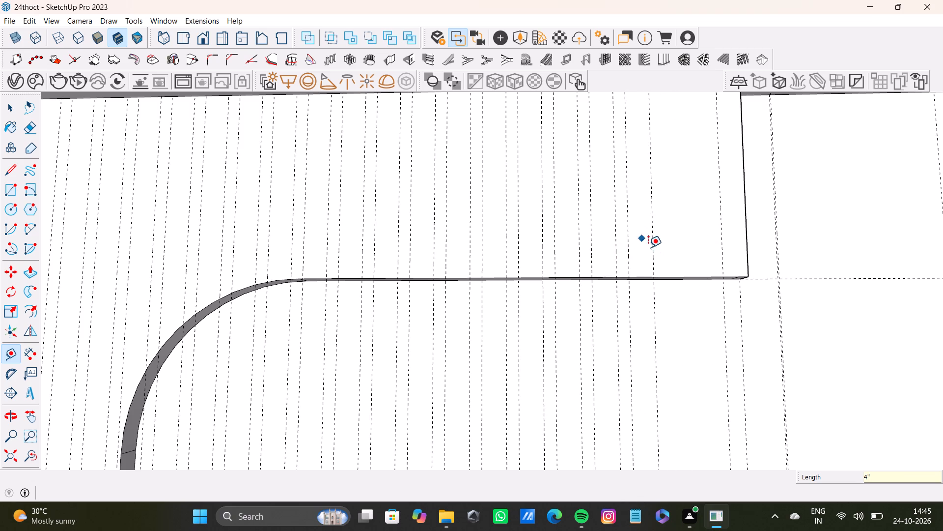
click(654, 256)
text(2")
key(Return)
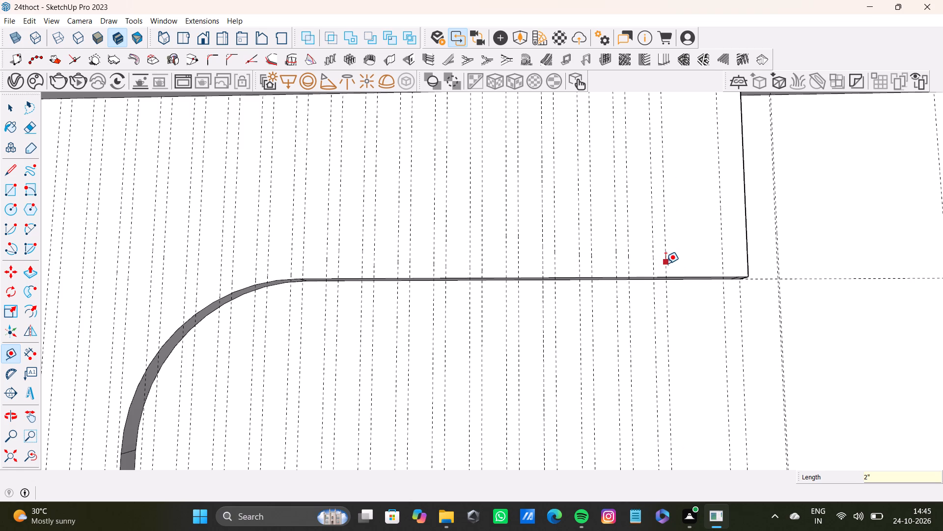
Start the twentieth pair on the upper band with a vertical guide offset 4" from the nineteenth pair.
drag(666, 264, 675, 264)
text(4")
key(Return)
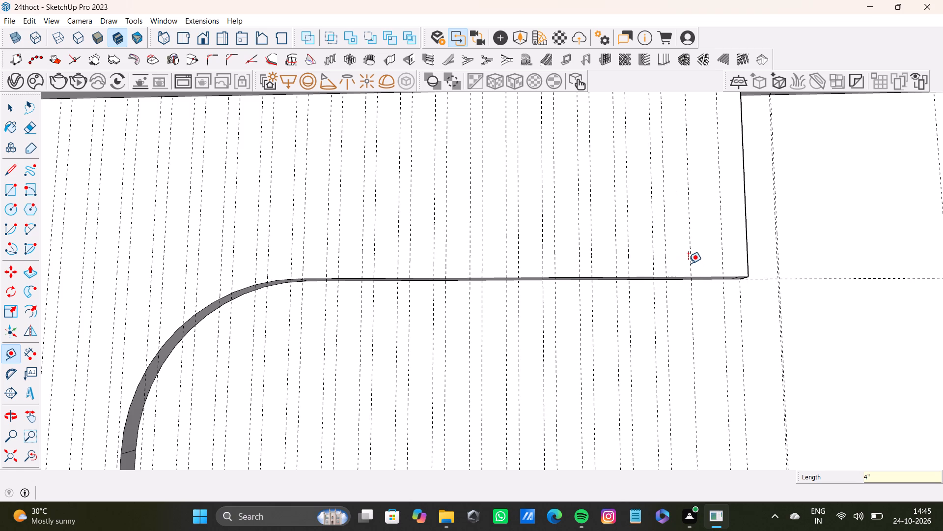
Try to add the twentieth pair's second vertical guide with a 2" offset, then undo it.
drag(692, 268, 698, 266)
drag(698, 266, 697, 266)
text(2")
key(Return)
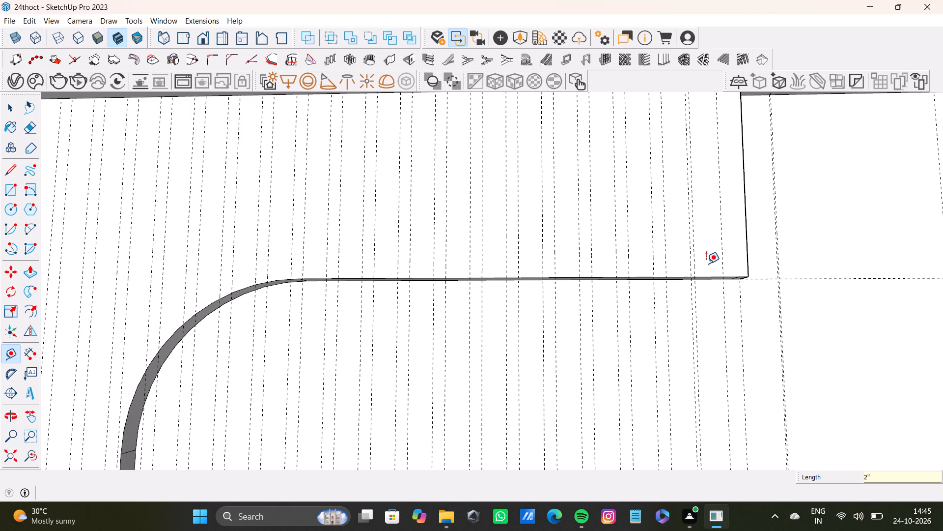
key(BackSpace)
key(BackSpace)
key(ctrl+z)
Complete the twentieth pair on the upper band with a vertical guide offset 2" from its first guide.
scroll(704, 265, up, 5)
click(683, 265)
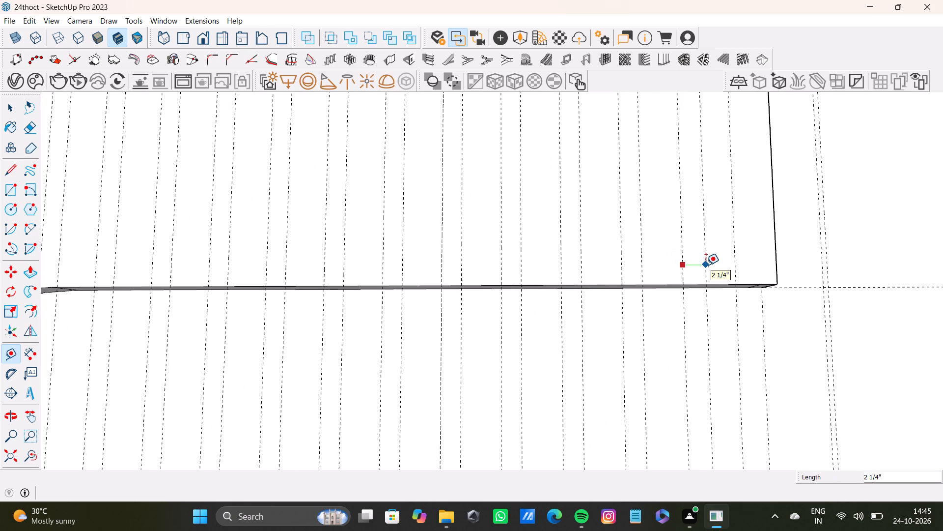
key(2)
key(shift+quotedbl)
key(Return)
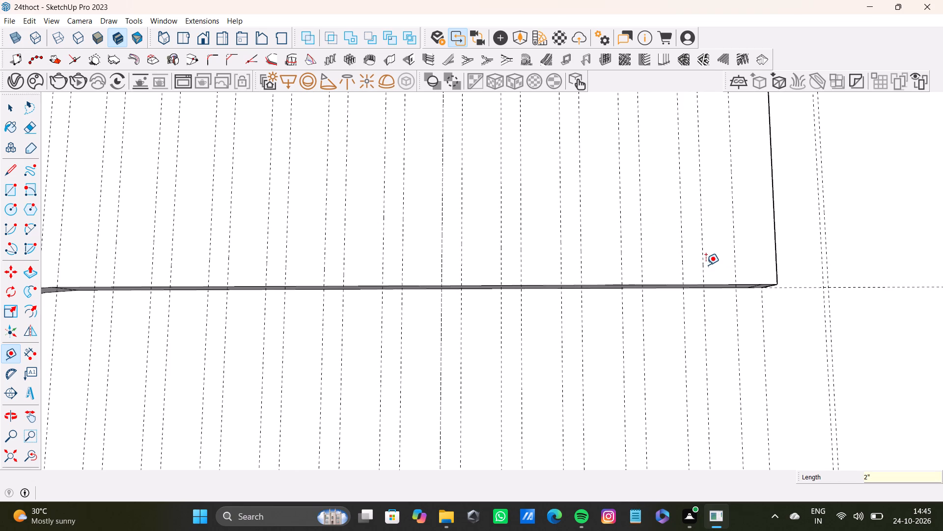
key(space)
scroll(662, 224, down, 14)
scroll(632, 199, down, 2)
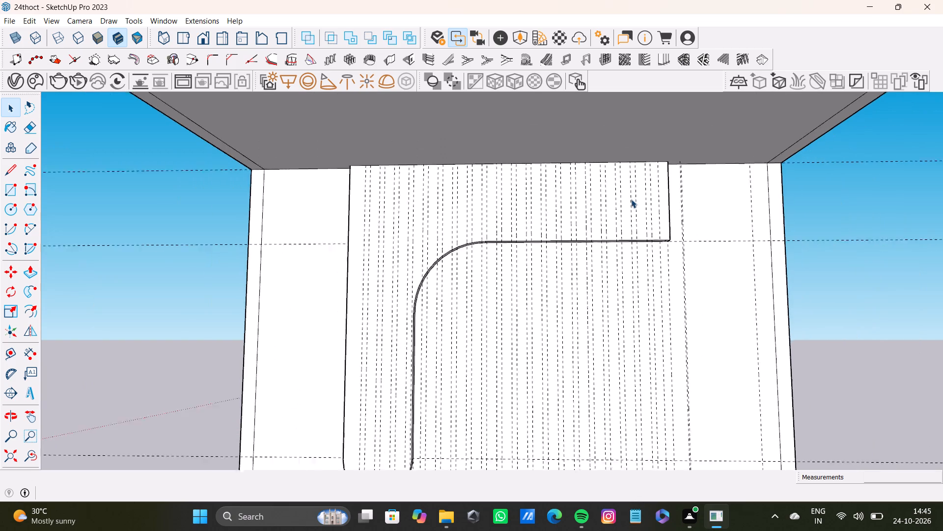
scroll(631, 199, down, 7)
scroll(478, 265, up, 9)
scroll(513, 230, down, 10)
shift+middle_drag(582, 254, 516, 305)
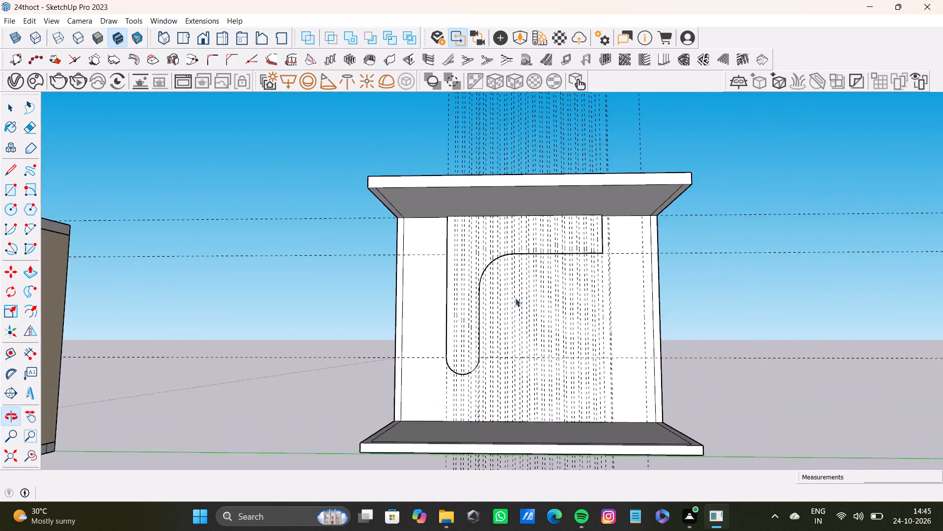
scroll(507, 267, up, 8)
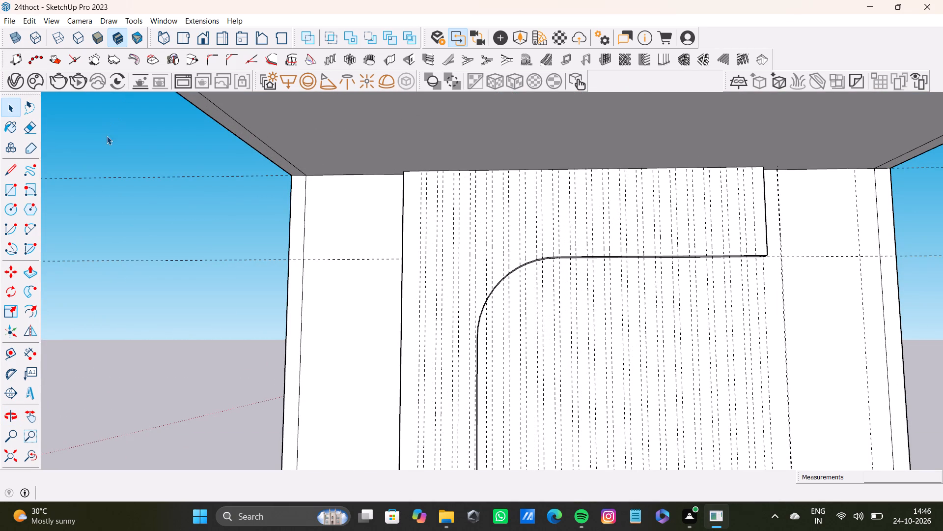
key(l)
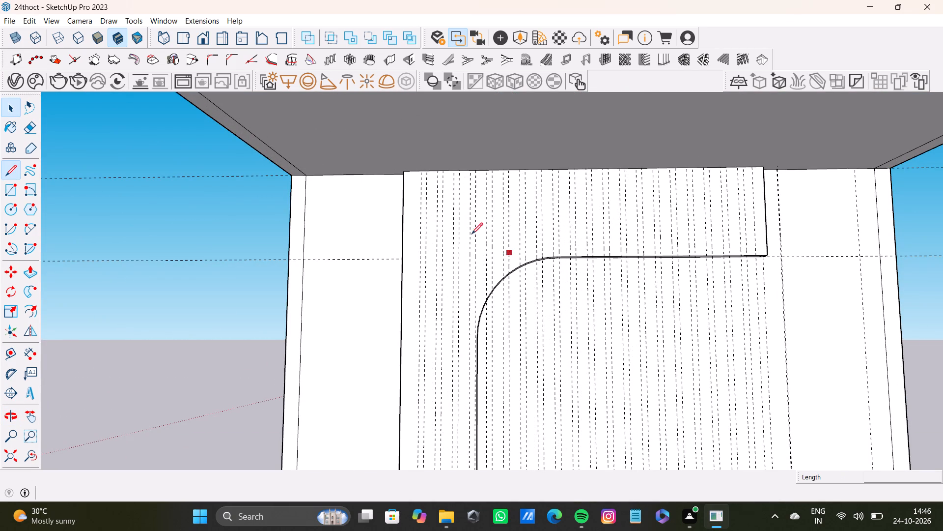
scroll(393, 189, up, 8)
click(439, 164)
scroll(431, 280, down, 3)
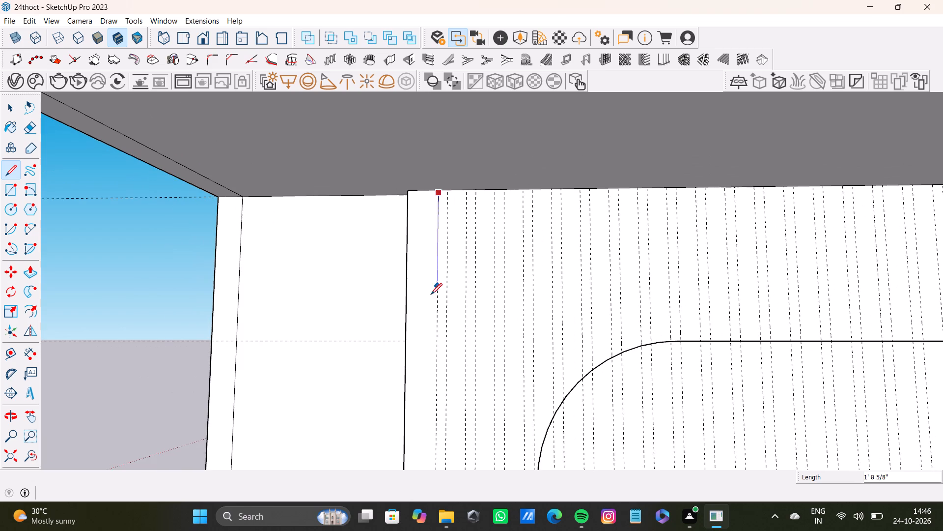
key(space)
Draw a vertical line along the first pair's first guide, from the L-shaped panel's top edge to its rounded lower end.
key(l)
scroll(449, 201, up, 7)
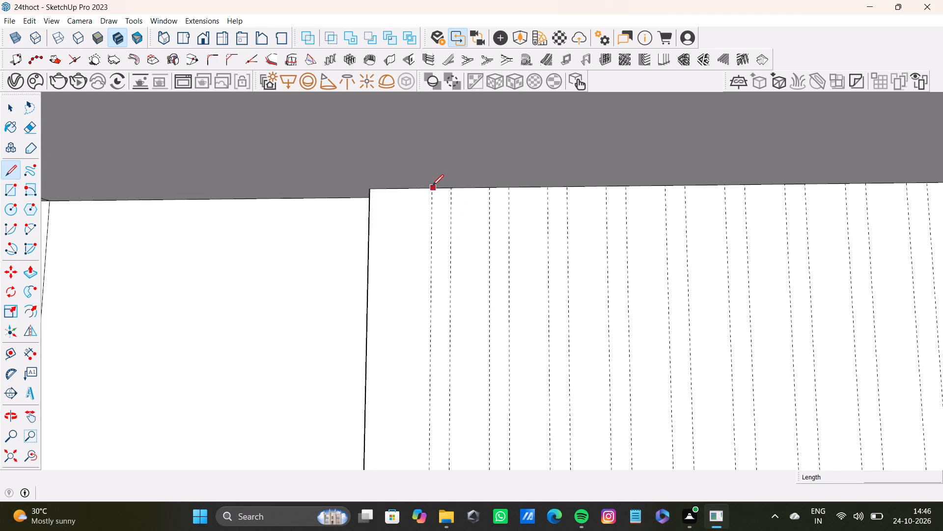
click(432, 186)
scroll(426, 316, down, 20)
scroll(426, 316, down, 4)
shift+middle_drag(430, 350, 429, 245)
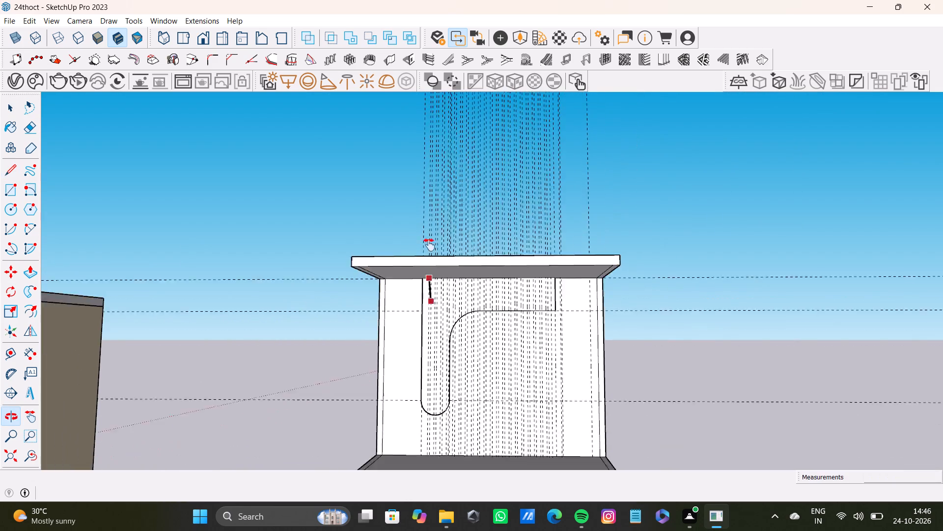
shift+middle_drag(429, 245, 429, 243)
scroll(414, 333, up, 18)
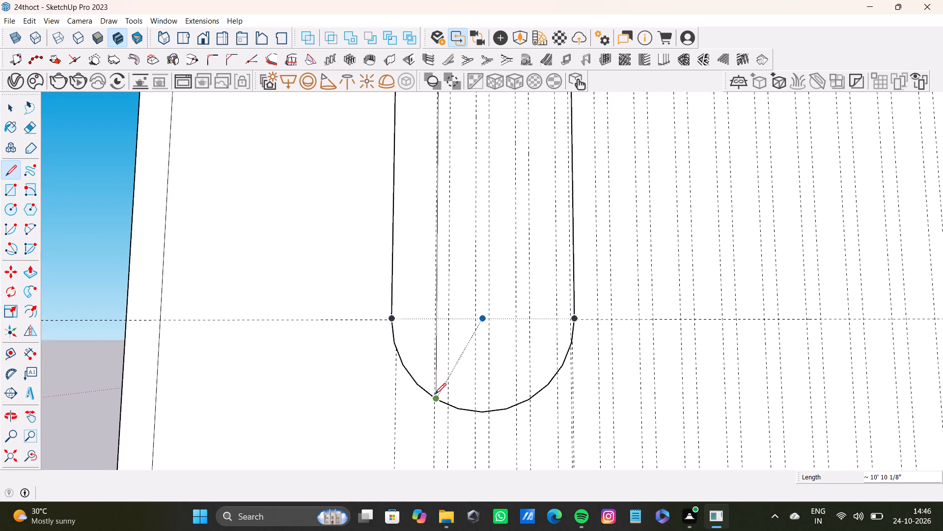
scroll(431, 395, up, 7)
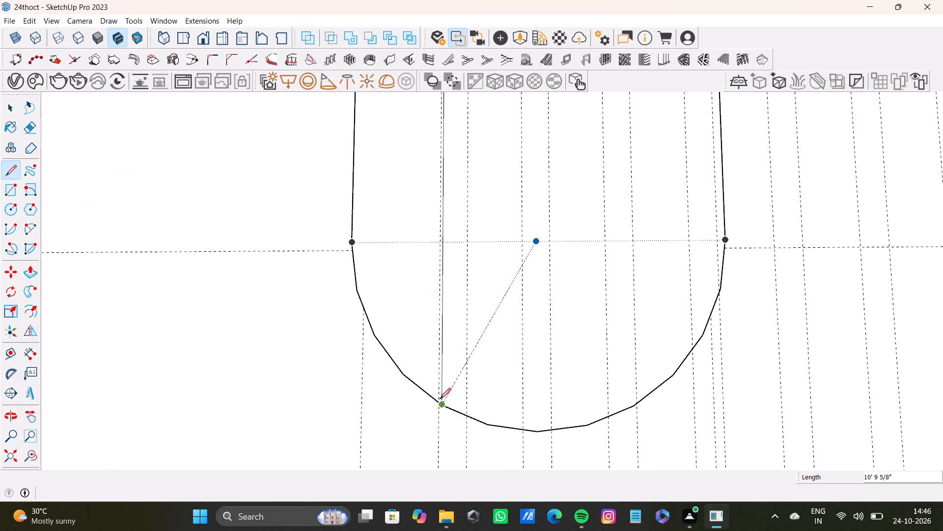
scroll(436, 397, up, 8)
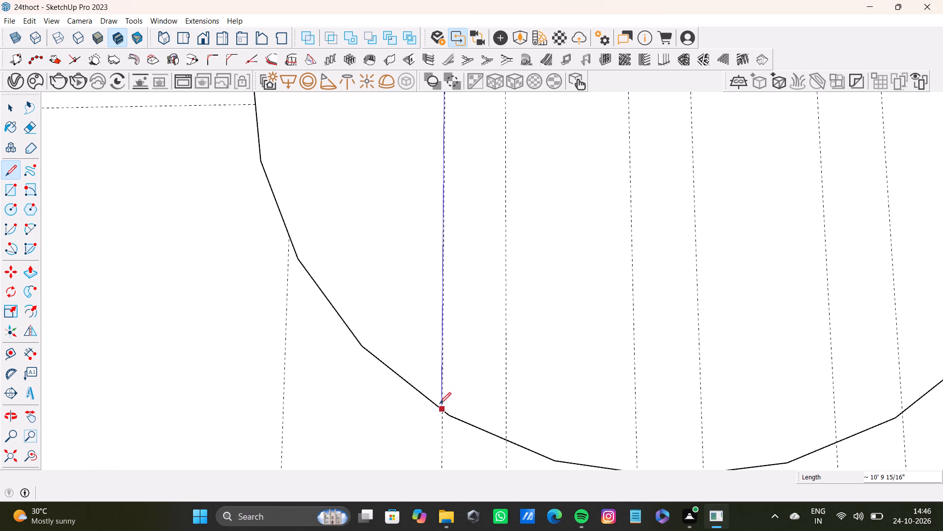
scroll(442, 412, up, 6)
click(444, 420)
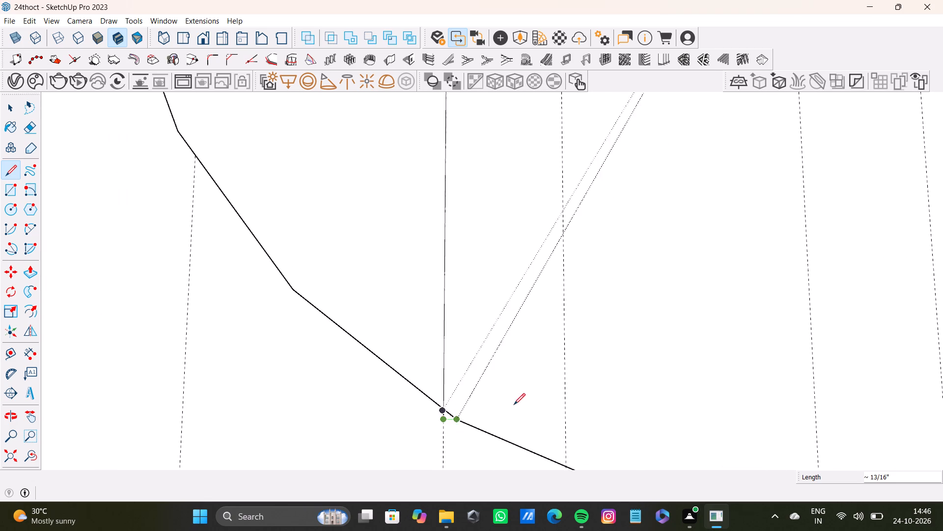
key(space)
Delete the short line stub that extends past the panel's rounded lower end on the first guide.
scroll(481, 359, down, 4)
scroll(461, 406, up, 10)
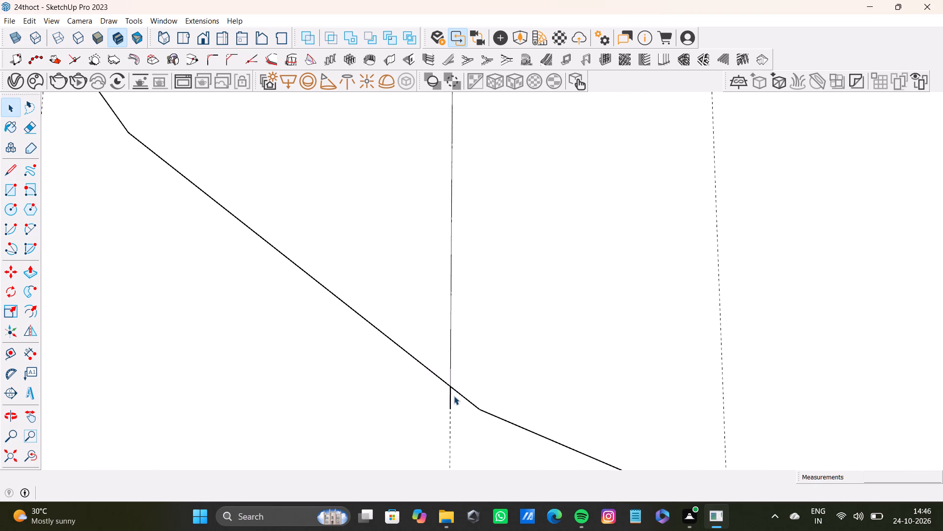
click(449, 404)
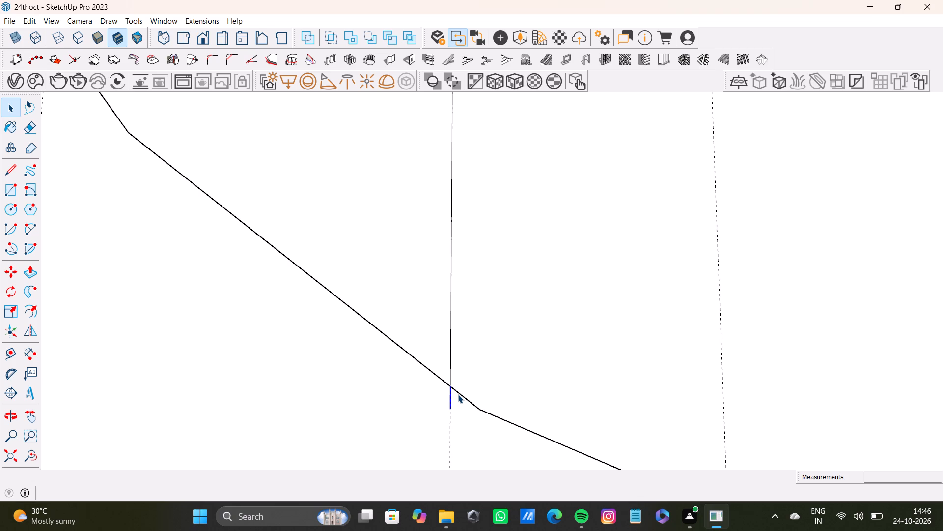
key(Delete)
Draw a vertical line along the first pair's second guide, from the panel's top edge to the rounded lower end.
scroll(460, 343, down, 20)
scroll(460, 343, down, 6)
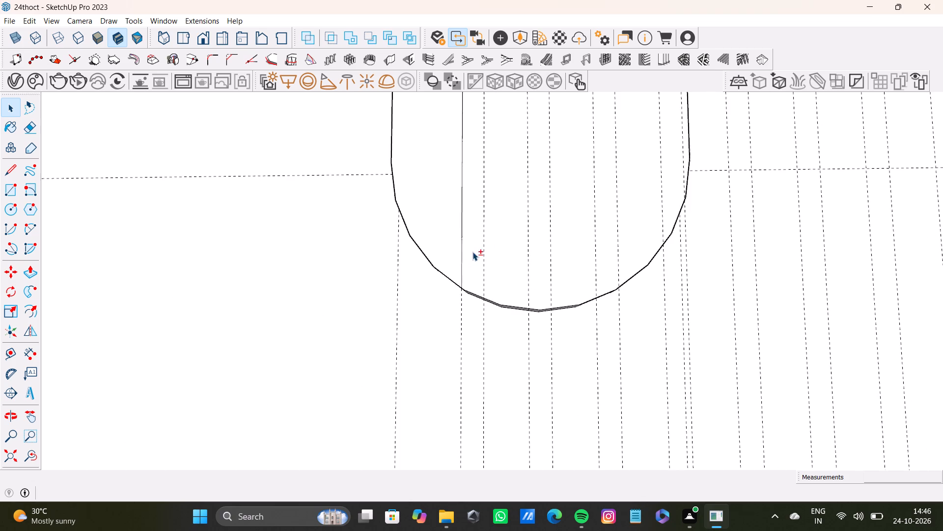
shift+middle_drag(494, 226, 494, 329)
scroll(497, 239, down, 9)
shift+middle_drag(532, 180, 499, 468)
scroll(375, 104, down, 4)
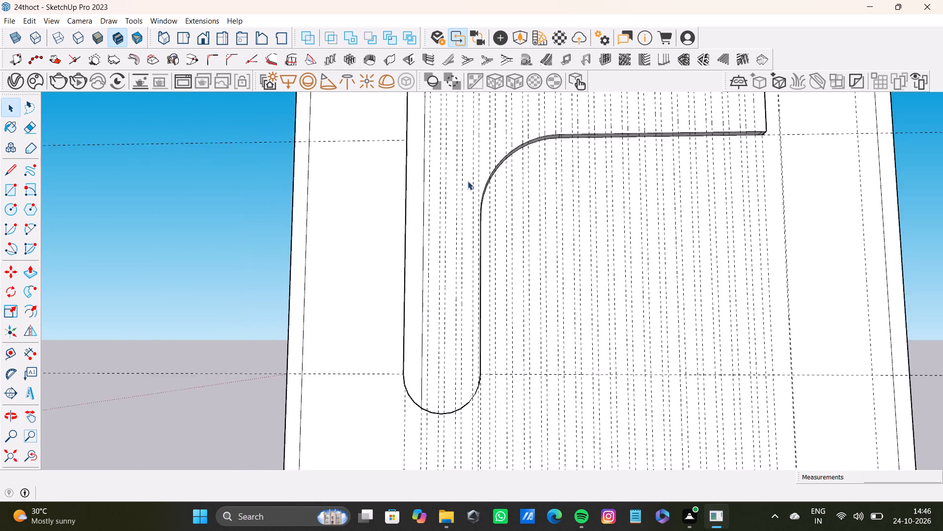
scroll(468, 181, down, 4)
shift+middle_drag(472, 167, 482, 274)
key(l)
scroll(444, 191, up, 13)
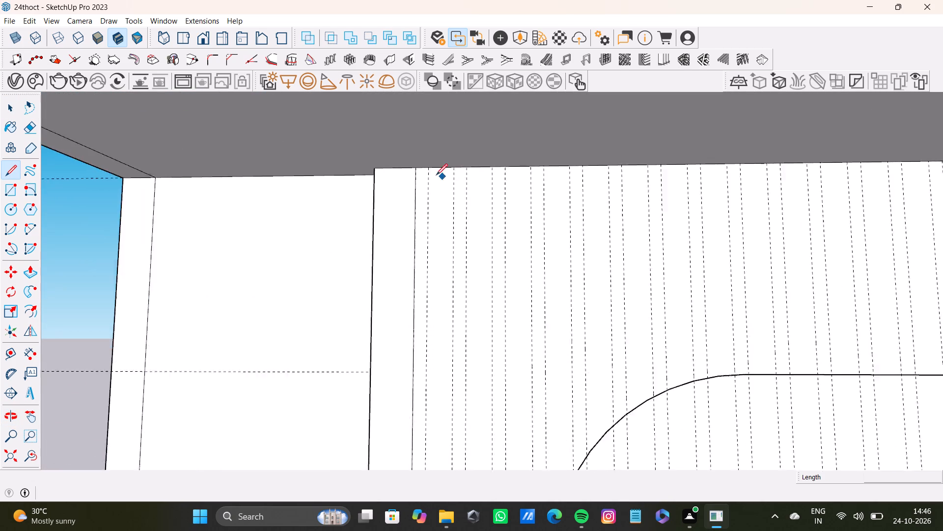
scroll(436, 175, up, 9)
click(423, 163)
scroll(432, 240, down, 6)
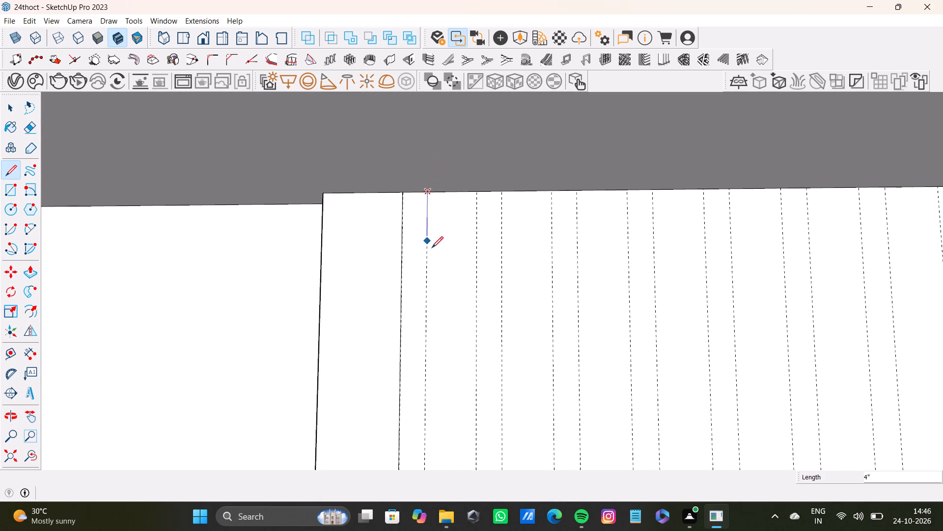
scroll(432, 248, down, 14)
shift+middle_drag(414, 318, 467, 129)
scroll(489, 292, down, 1)
middle_drag(485, 309, 485, 168)
scroll(490, 310, up, 8)
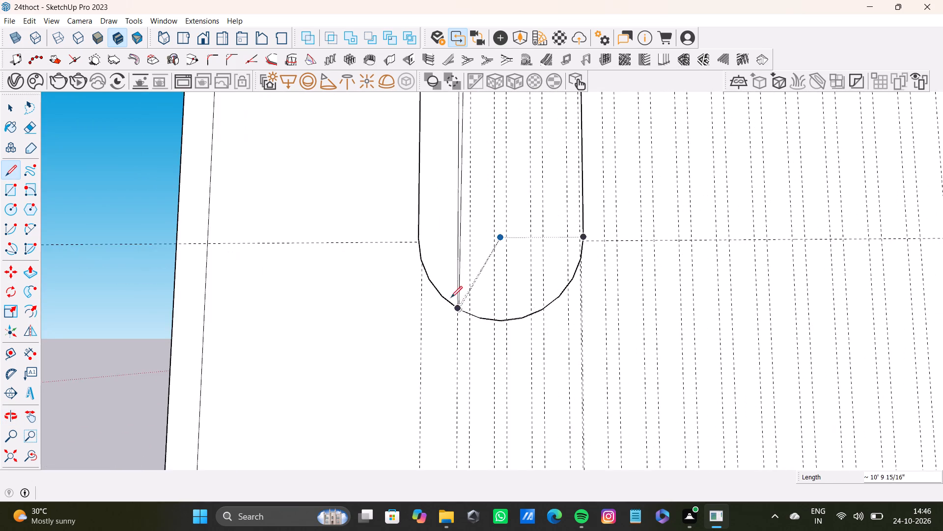
scroll(451, 297, up, 2)
click(472, 316)
Draw a line about 11' long along the second pair's first guide, from the panel's top edge to the rounded lower end.
scroll(467, 288, down, 9)
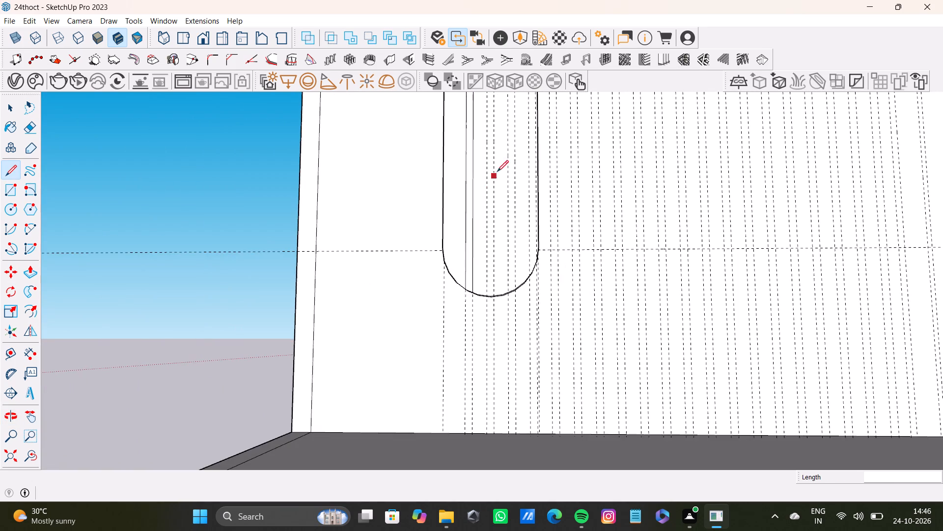
scroll(497, 172, down, 7)
shift+middle_drag(500, 159, 458, 384)
scroll(462, 242, up, 12)
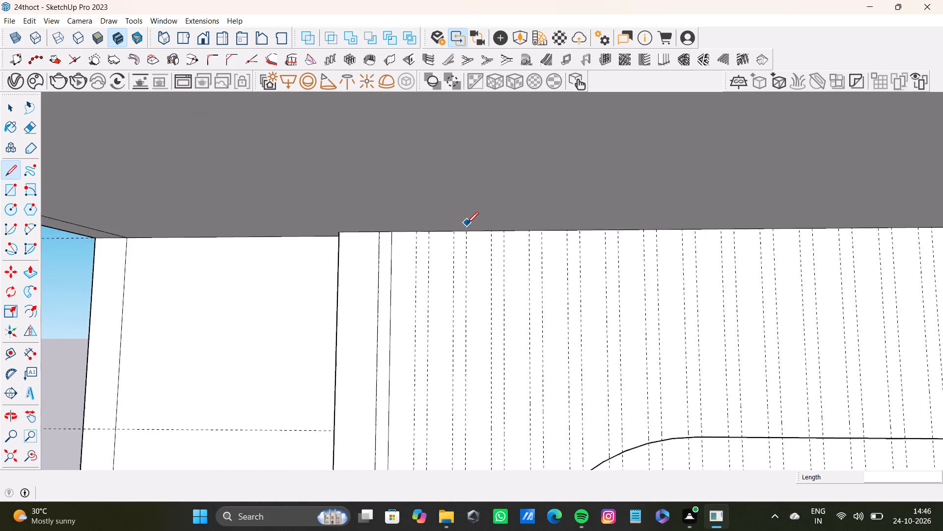
scroll(467, 223, up, 10)
click(375, 242)
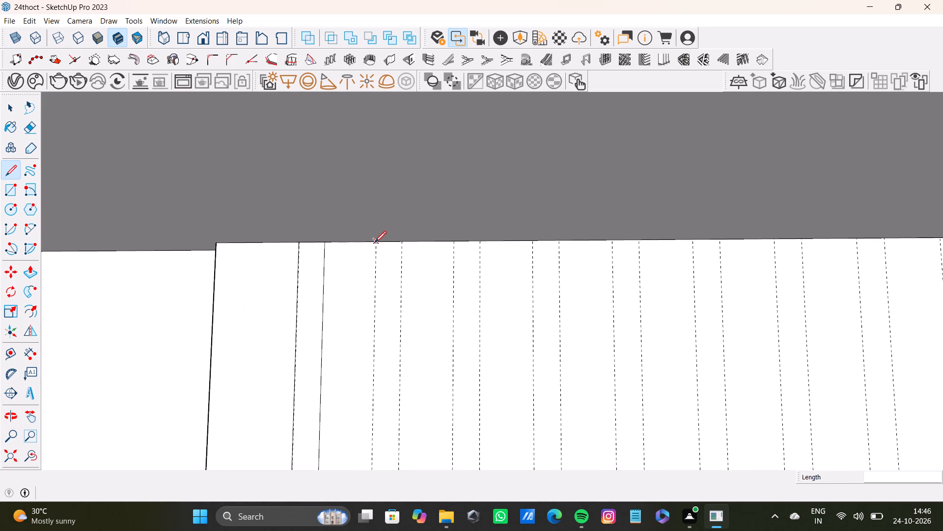
scroll(365, 327, down, 6)
shift+middle_drag(376, 385, 381, 208)
scroll(412, 338, down, 4)
middle_drag(413, 390, 411, 206)
middle_drag(372, 415, 416, 196)
scroll(425, 389, down, 1)
middle_drag(420, 441, 419, 352)
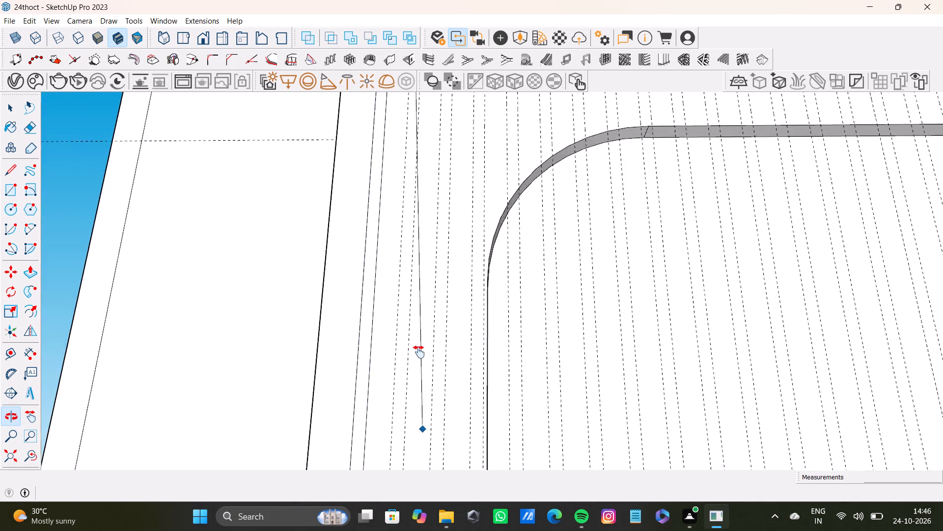
middle_drag(419, 352, 404, 290)
scroll(403, 332, up, 5)
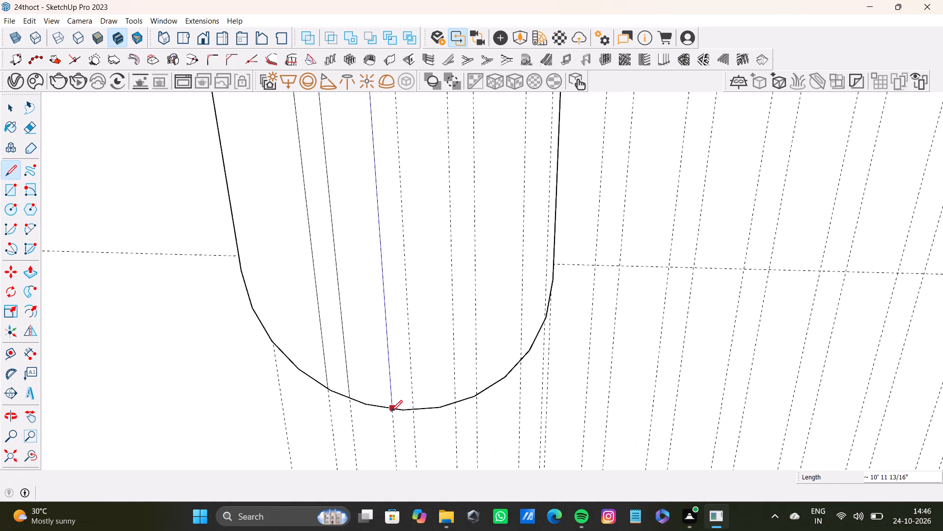
click(391, 412)
key(space)
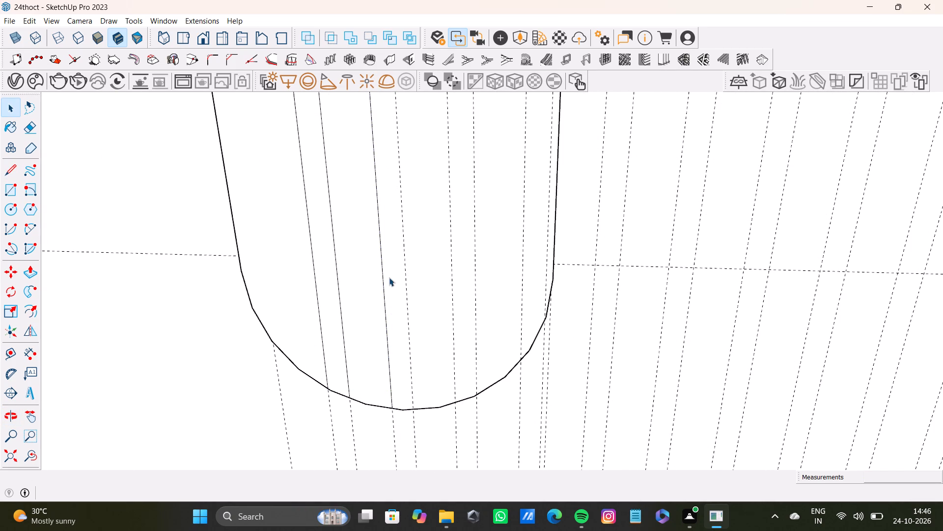
Draw a line about 11' long along the second pair's second guide, from the panel's top edge to the rounded lower end.
shift+scroll(390, 266, down, 7)
shift+middle_drag(402, 219, 401, 431)
scroll(383, 257, down, 9)
shift+middle_drag(385, 256, 404, 306)
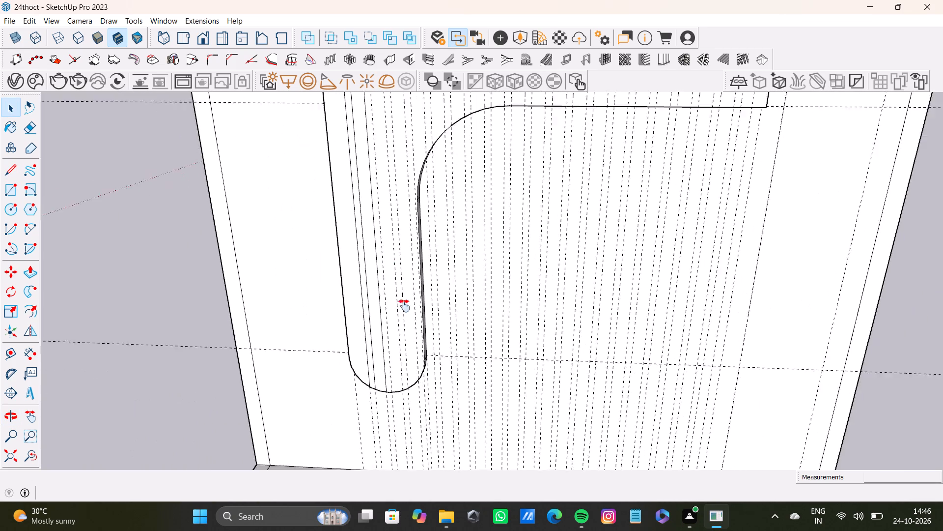
shift+middle_drag(404, 306, 411, 385)
middle_drag(415, 328, 399, 228)
key(l)
scroll(390, 176, up, 7)
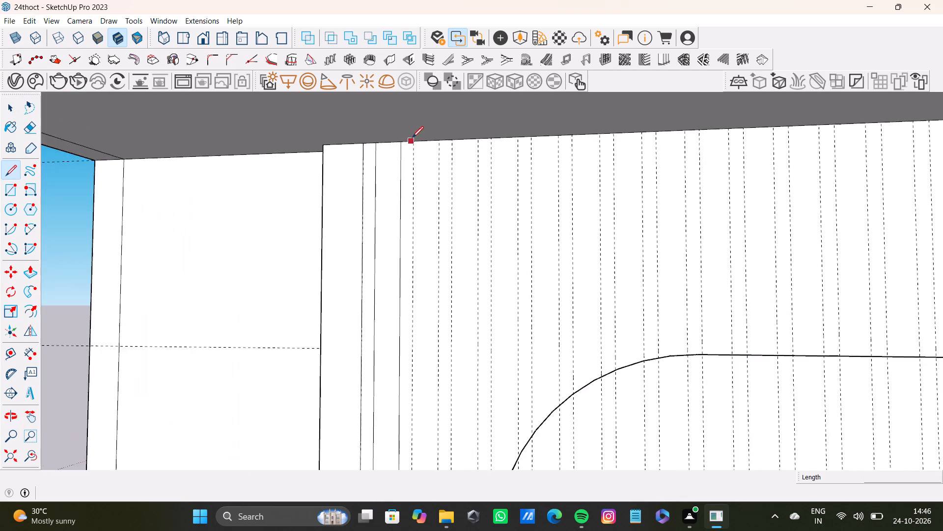
scroll(412, 138, up, 3)
click(414, 145)
scroll(411, 281, down, 12)
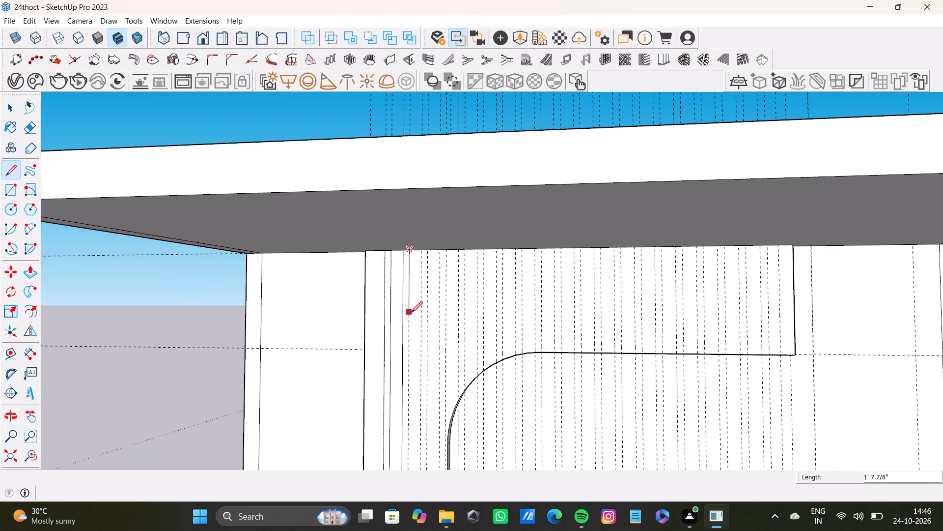
scroll(411, 313, down, 4)
shift+middle_drag(411, 316, 403, 208)
scroll(389, 390, up, 3)
shift+middle_drag(416, 434, 426, 301)
scroll(424, 335, up, 6)
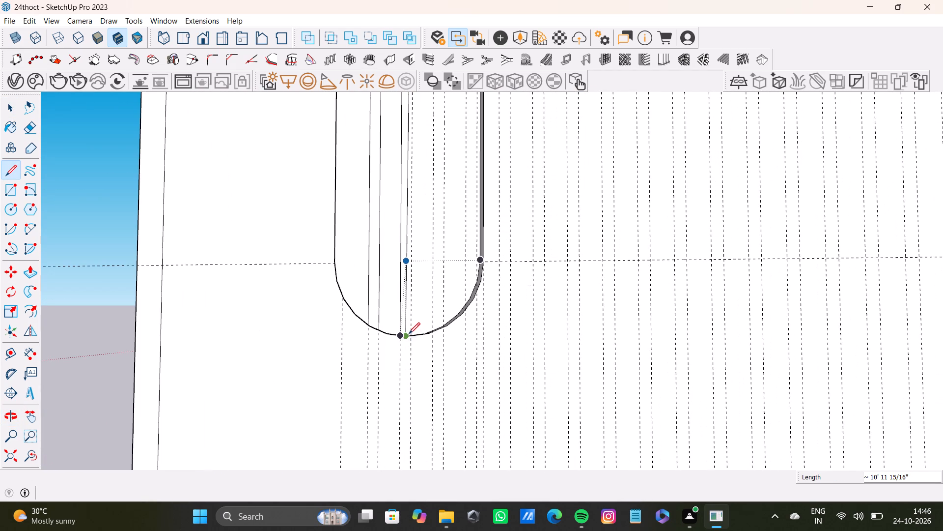
scroll(412, 318, up, 6)
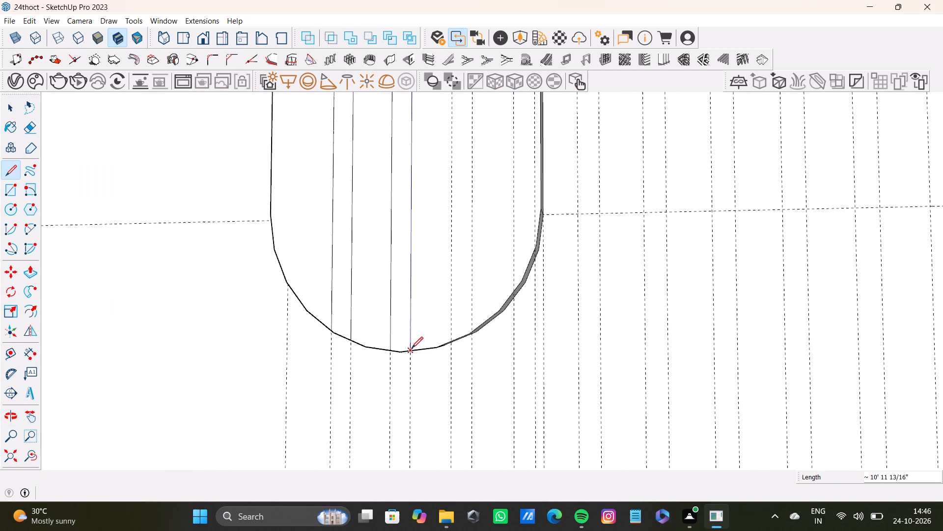
click(412, 348)
Draw a vertical line along the third pair's first guide, from the panel's top edge to the rounded lower end.
scroll(434, 301, down, 17)
shift+middle_drag(447, 121, 450, 395)
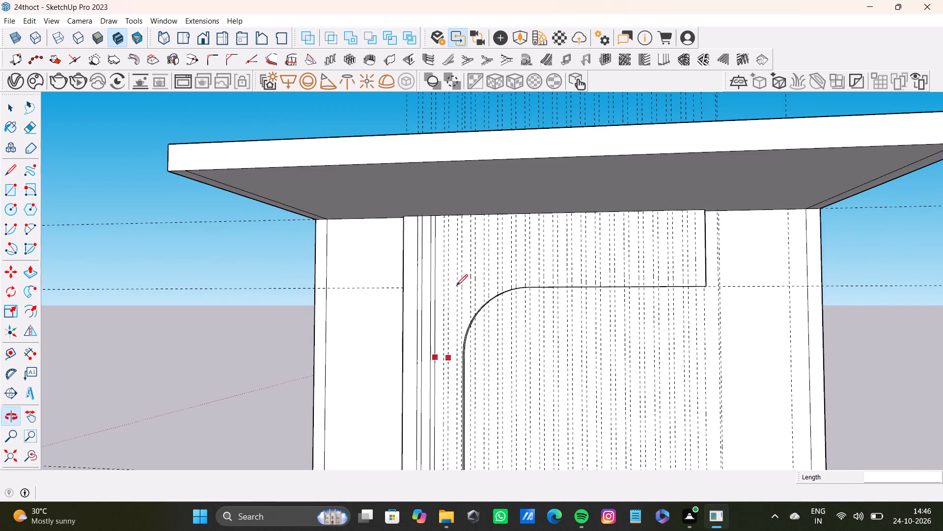
scroll(464, 236, up, 11)
click(435, 206)
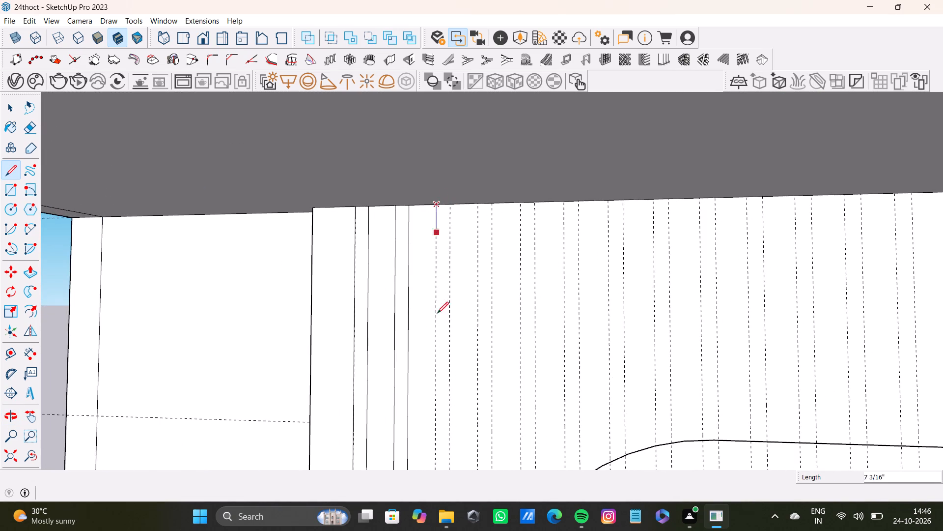
scroll(435, 387, down, 3)
shift+middle_drag(445, 430, 445, 253)
scroll(444, 249, down, 3)
shift+middle_drag(404, 402, 426, 311)
shift+middle_drag(433, 344, 431, 261)
scroll(452, 362, up, 3)
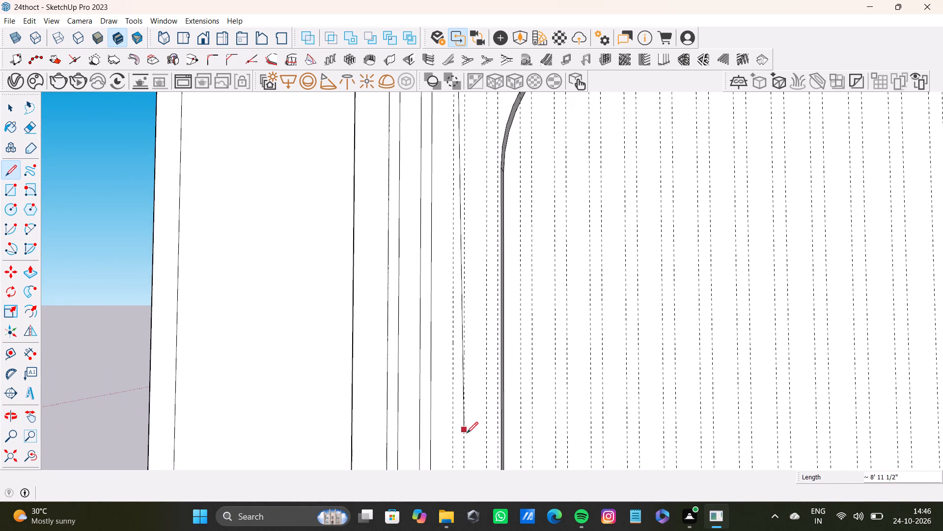
shift+middle_drag(467, 429, 454, 273)
scroll(451, 335, up, 2)
click(439, 431)
Draw a line about 10' 10" long along the third pair's second guide, from the panel's top edge to the rounded lower end.
scroll(463, 345, down, 5)
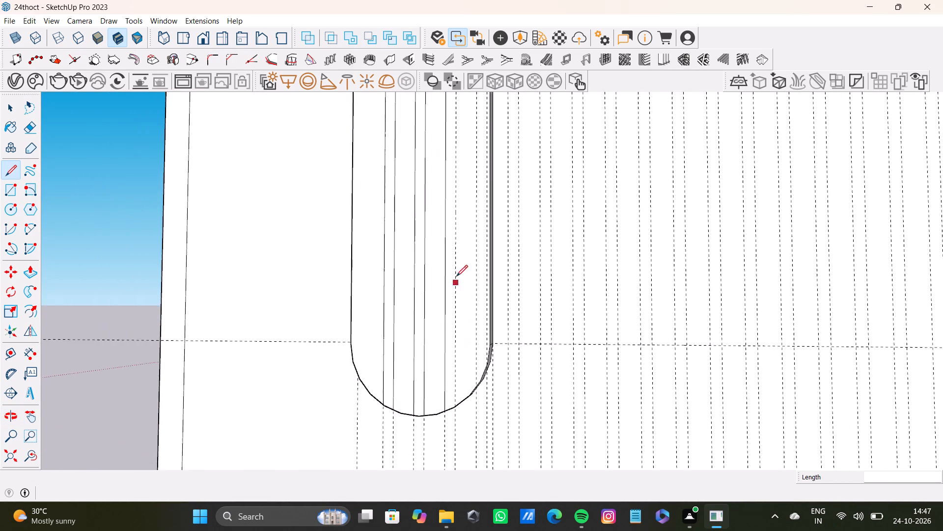
scroll(456, 276, down, 2)
shift+middle_drag(460, 250, 444, 424)
scroll(448, 158, down, 4)
middle_drag(446, 163, 432, 159)
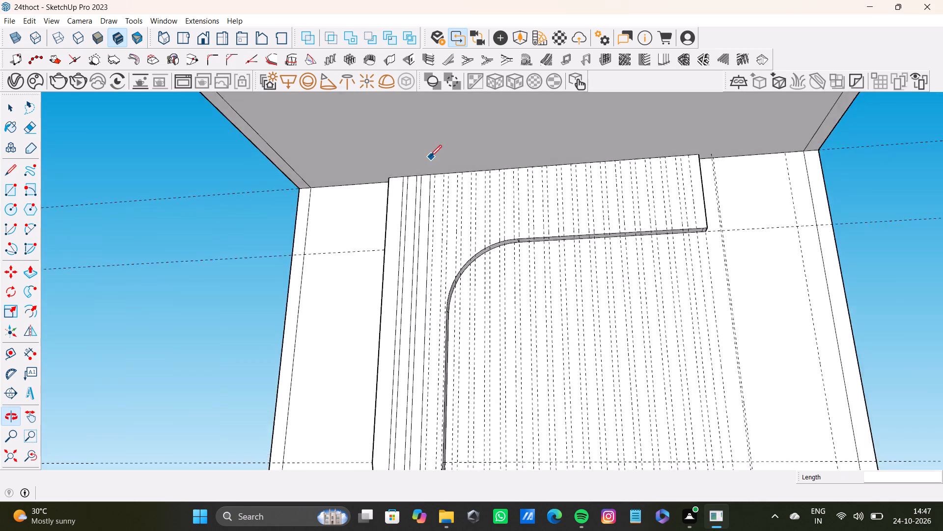
scroll(430, 156, up, 6)
click(437, 181)
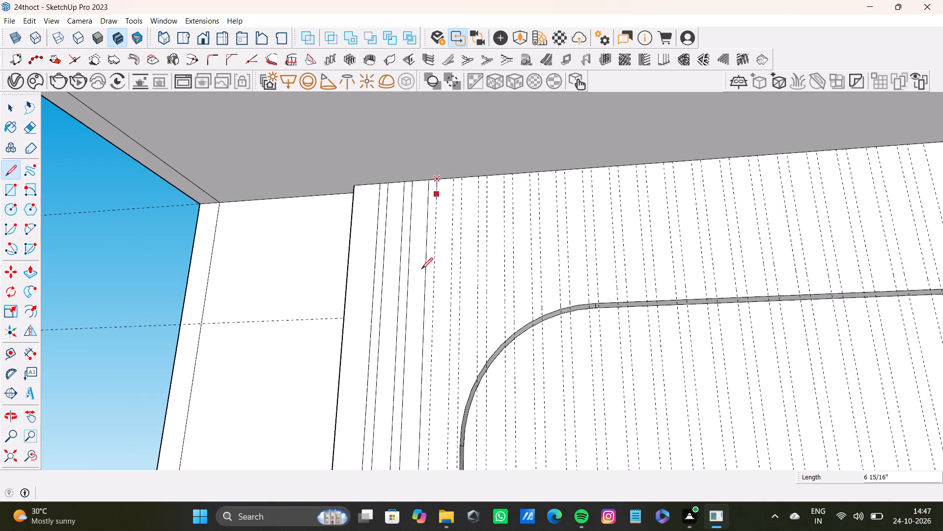
scroll(412, 311, down, 3)
shift+middle_drag(420, 343, 444, 169)
middle_drag(449, 307, 431, 315)
scroll(448, 291, up, 2)
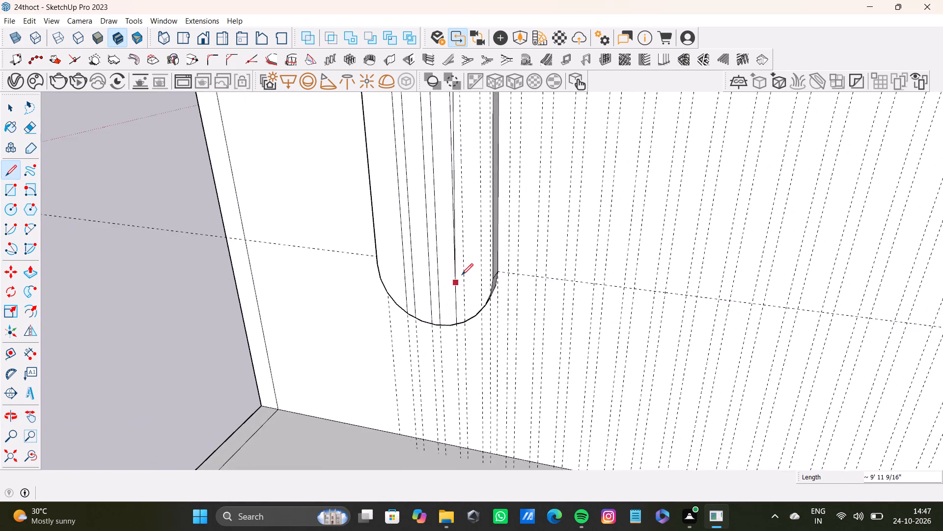
scroll(462, 275, up, 2)
scroll(467, 318, up, 2)
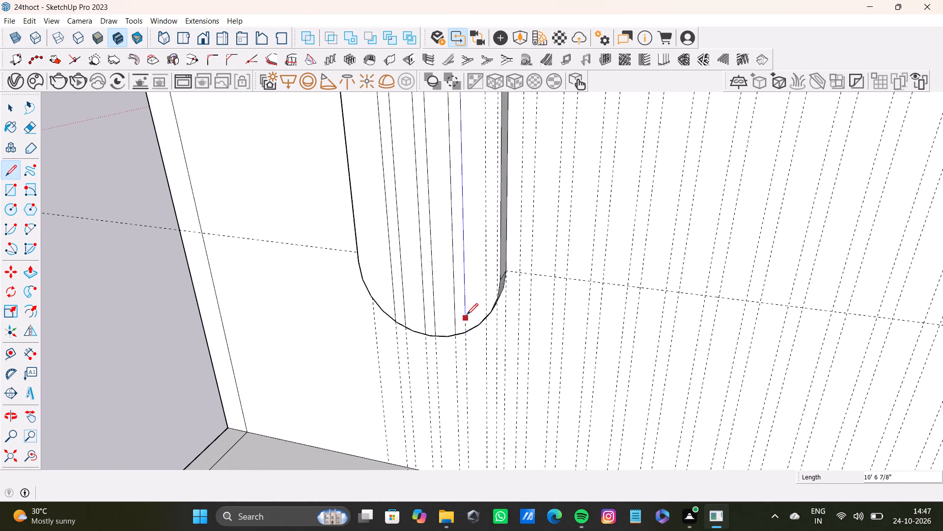
scroll(467, 315, up, 10)
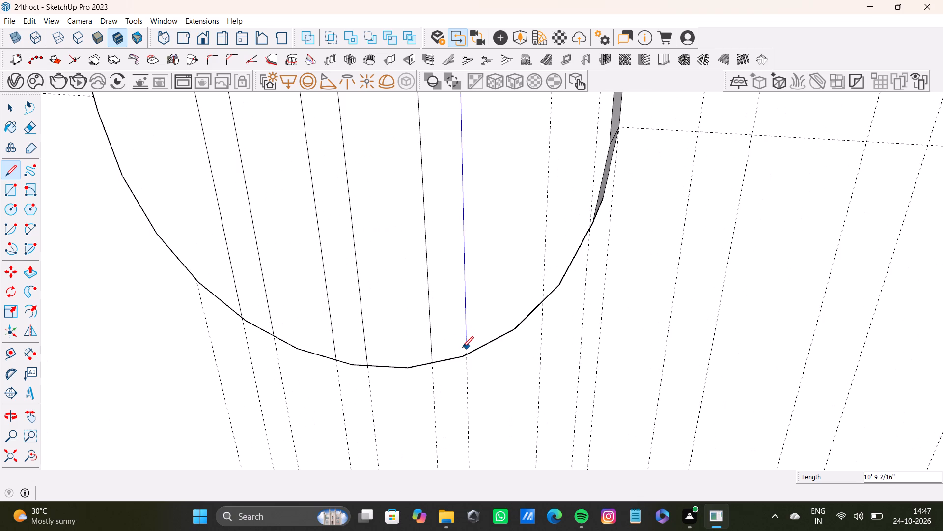
scroll(466, 345, up, 8)
click(471, 363)
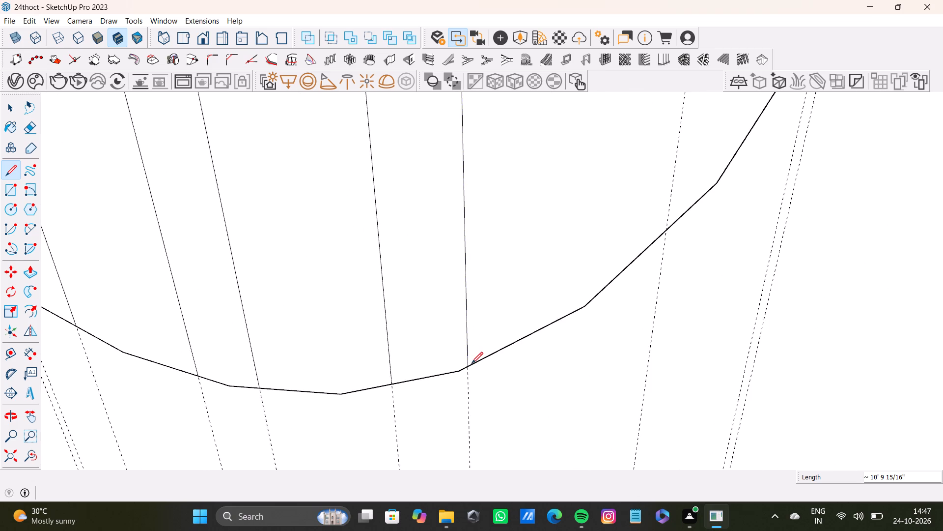
Draw a line about 10' 6" long along the fourth pair's first guide, from the panel's top edge to the rounded lower end.
scroll(446, 346, down, 20)
scroll(446, 346, down, 13)
shift+middle_drag(467, 115, 468, 323)
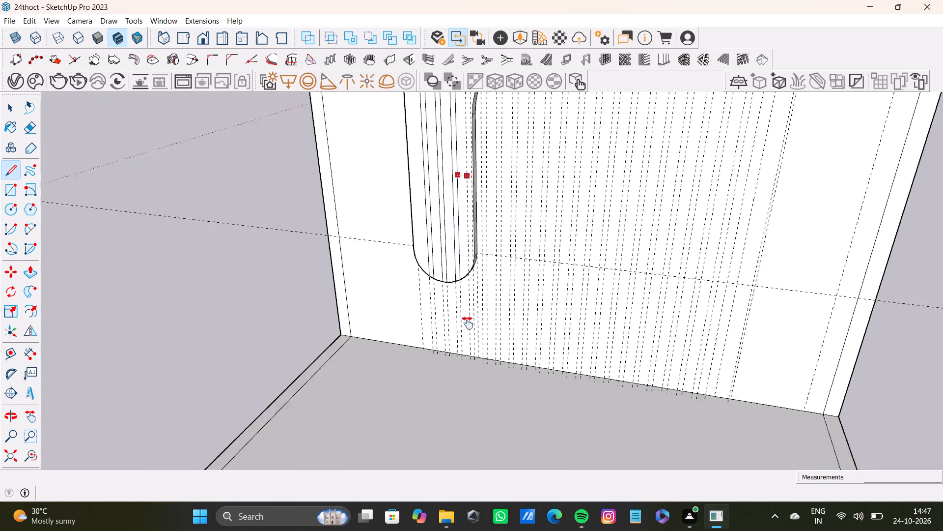
shift+middle_drag(468, 323, 470, 411)
shift+scroll(470, 411, down, 4)
middle_drag(479, 336, 506, 171)
scroll(492, 262, up, 12)
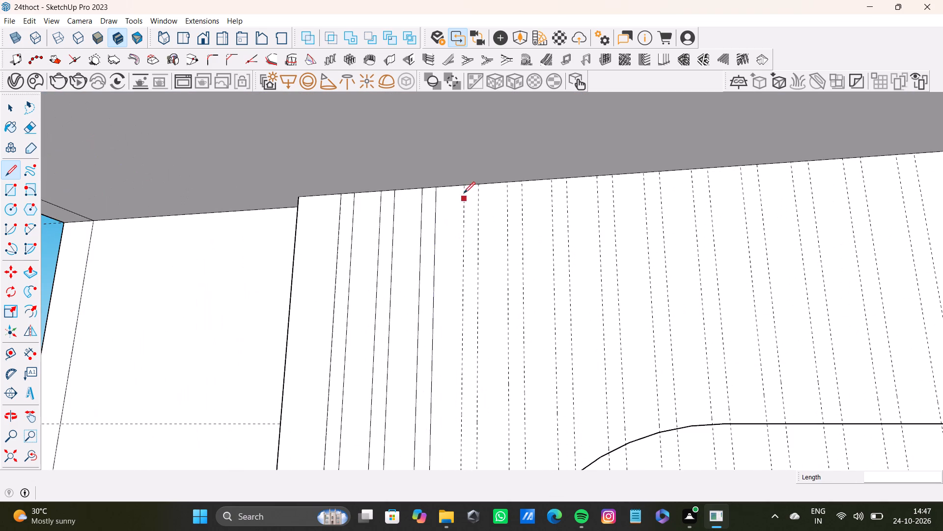
click(464, 188)
scroll(431, 386, down, 14)
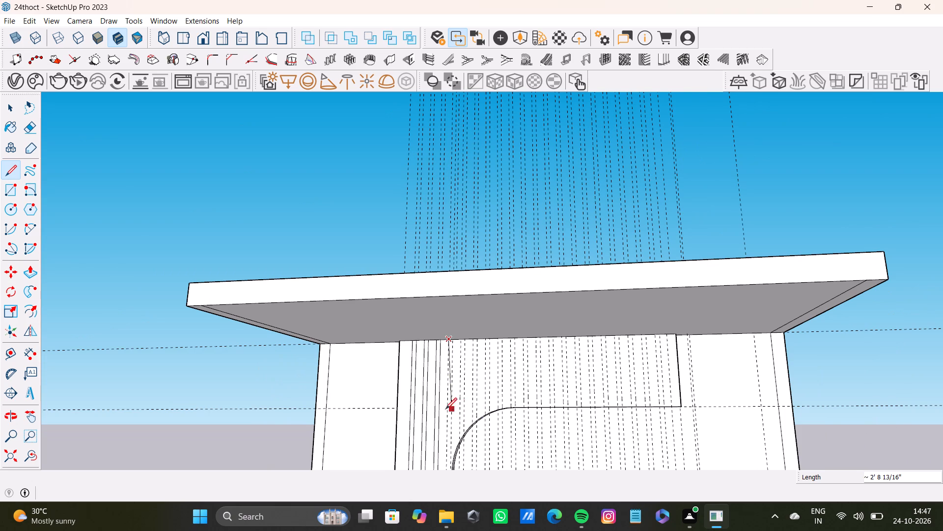
scroll(445, 414, down, 6)
shift+middle_drag(445, 431, 459, 387)
scroll(456, 401, up, 4)
shift+middle_drag(456, 426, 465, 384)
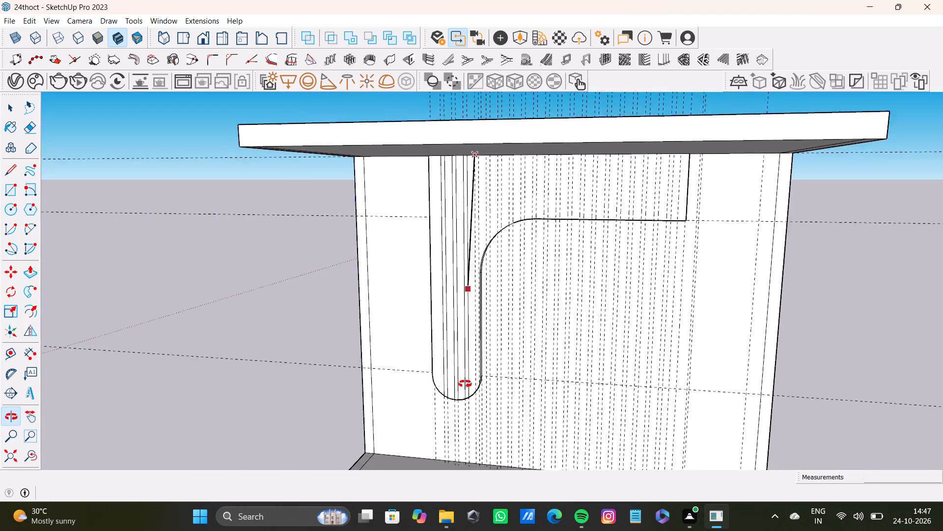
shift+middle_drag(465, 384, 467, 383)
scroll(467, 388, up, 8)
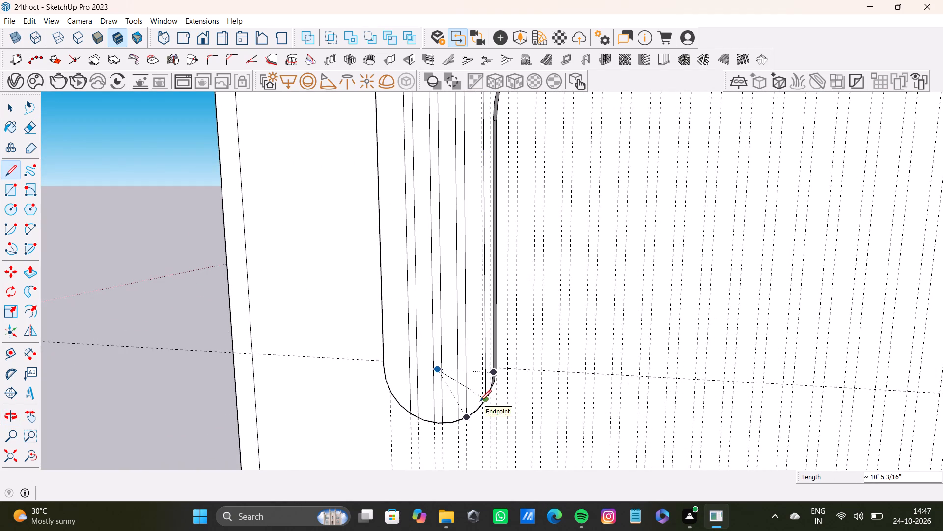
scroll(479, 400, up, 3)
click(480, 405)
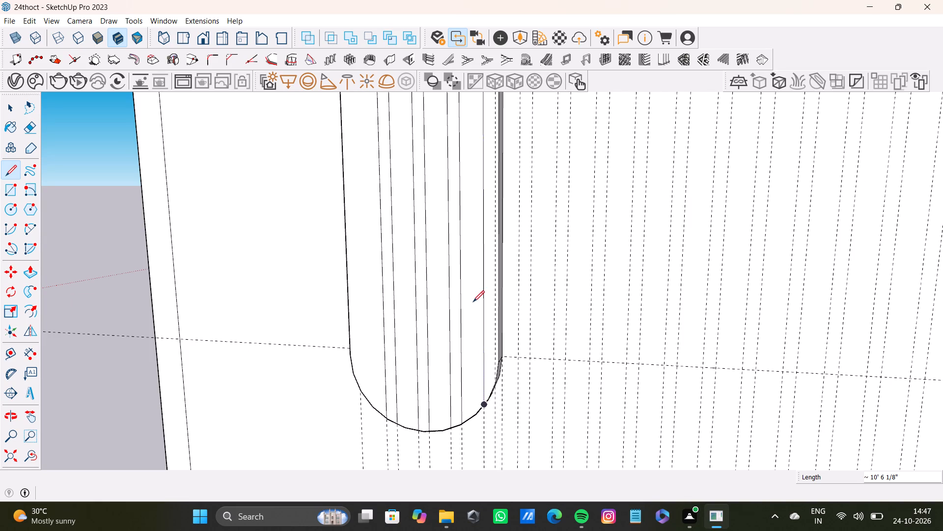
Draw a line about 10' 2" long along the fourth pair's second guide, from the panel's top edge to the rounded lower end.
scroll(474, 300, down, 8)
shift+middle_drag(481, 196, 457, 347)
middle_drag(460, 221, 458, 180)
scroll(458, 169, up, 6)
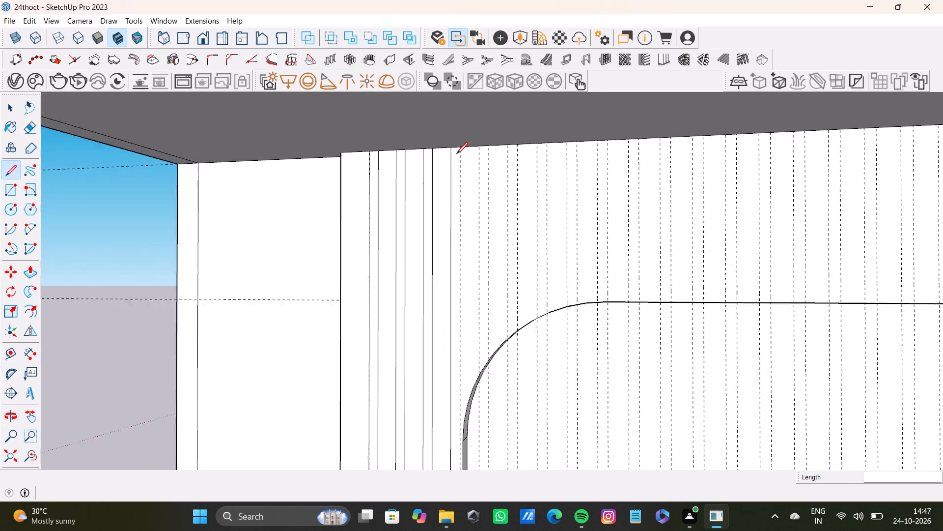
click(461, 146)
scroll(468, 319, down, 4)
shift+middle_drag(470, 349, 466, 221)
scroll(481, 323, up, 3)
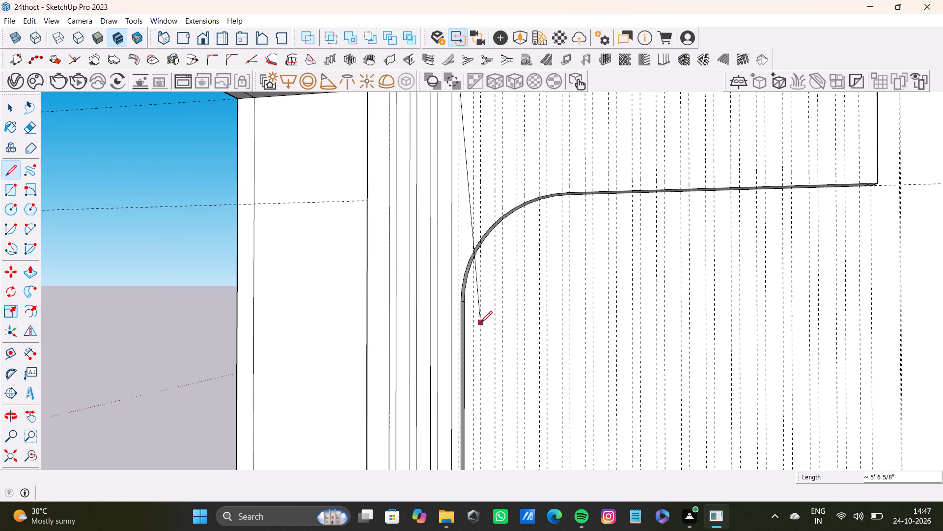
scroll(448, 387, down, 3)
middle_drag(446, 397, 449, 307)
scroll(449, 337, up, 1)
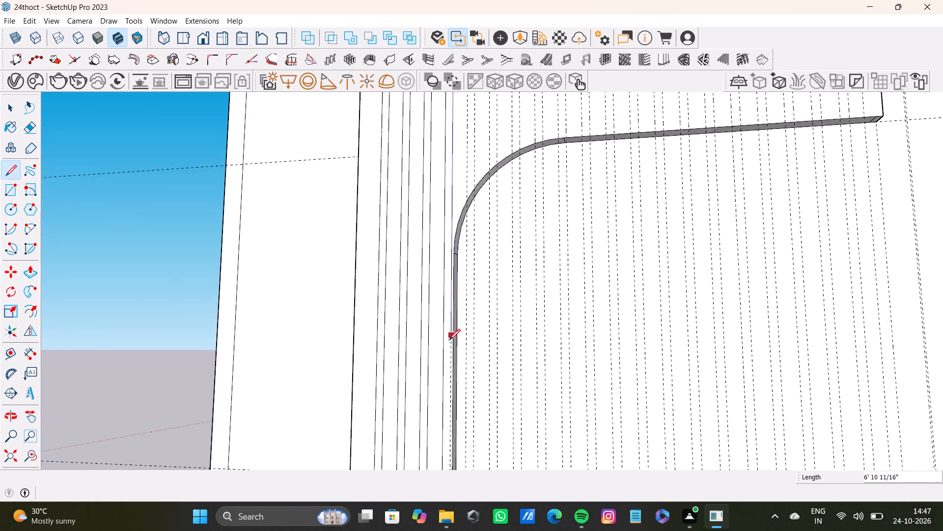
scroll(449, 340, up, 3)
shift+middle_drag(468, 400, 474, 260)
scroll(461, 359, up, 3)
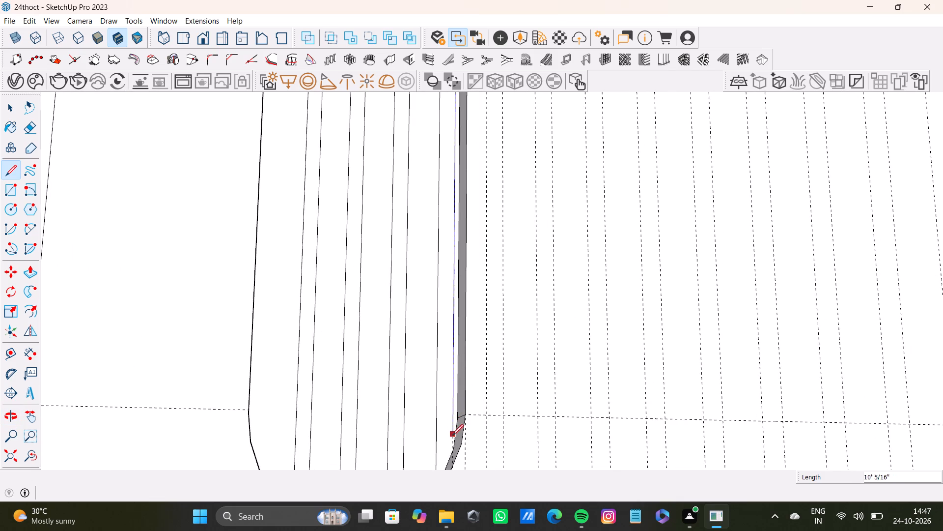
scroll(446, 437, up, 6)
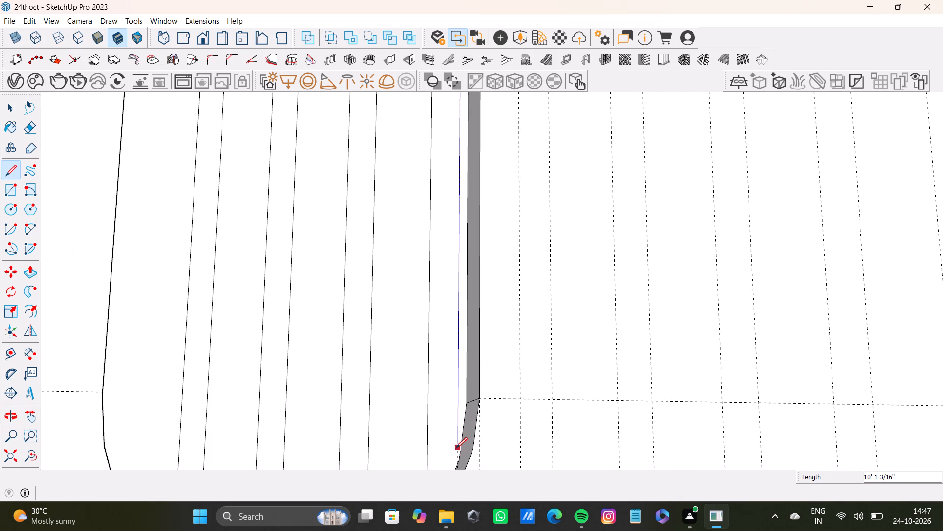
scroll(454, 454, up, 3)
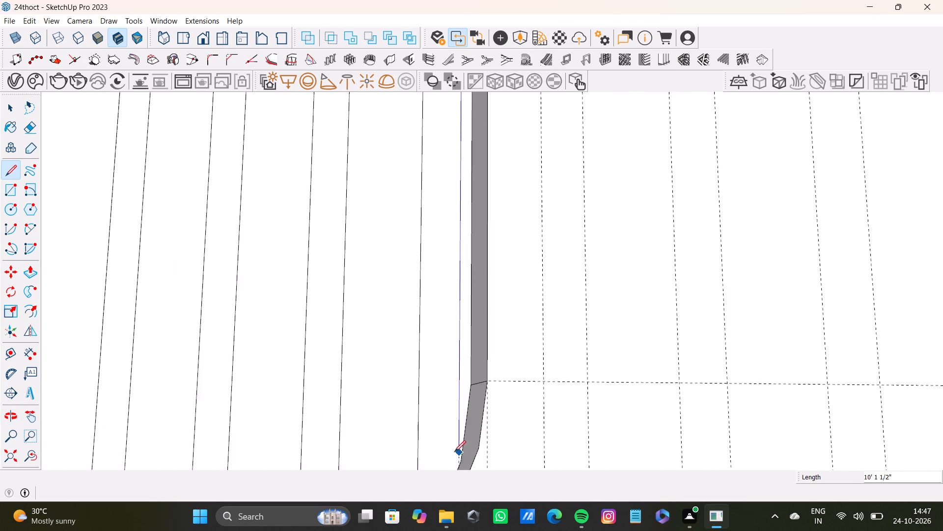
scroll(454, 452, up, 1)
shift+middle_drag(454, 452, 480, 374)
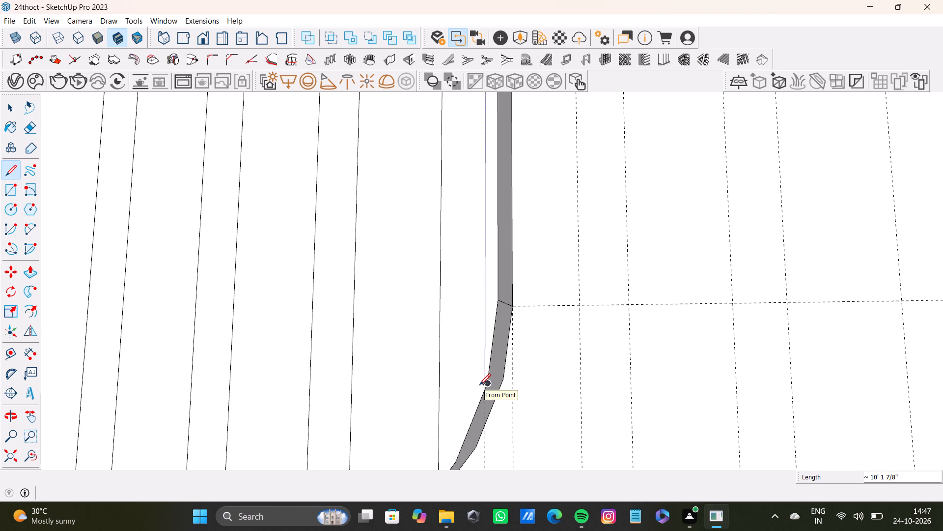
scroll(480, 388, up, 5)
click(484, 392)
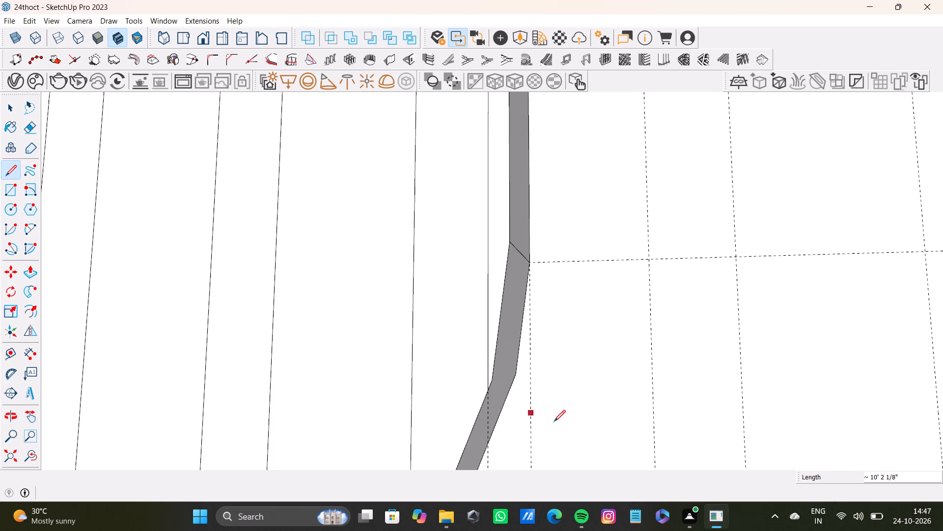
key(space)
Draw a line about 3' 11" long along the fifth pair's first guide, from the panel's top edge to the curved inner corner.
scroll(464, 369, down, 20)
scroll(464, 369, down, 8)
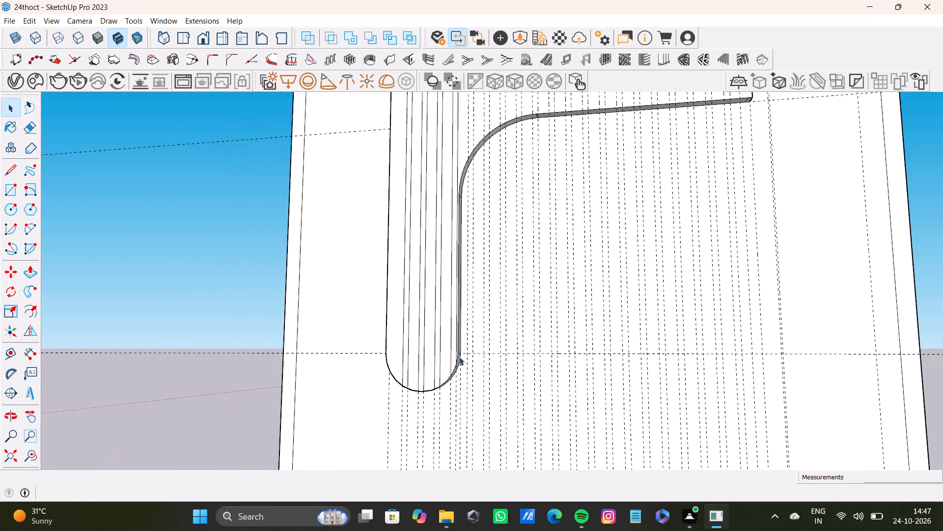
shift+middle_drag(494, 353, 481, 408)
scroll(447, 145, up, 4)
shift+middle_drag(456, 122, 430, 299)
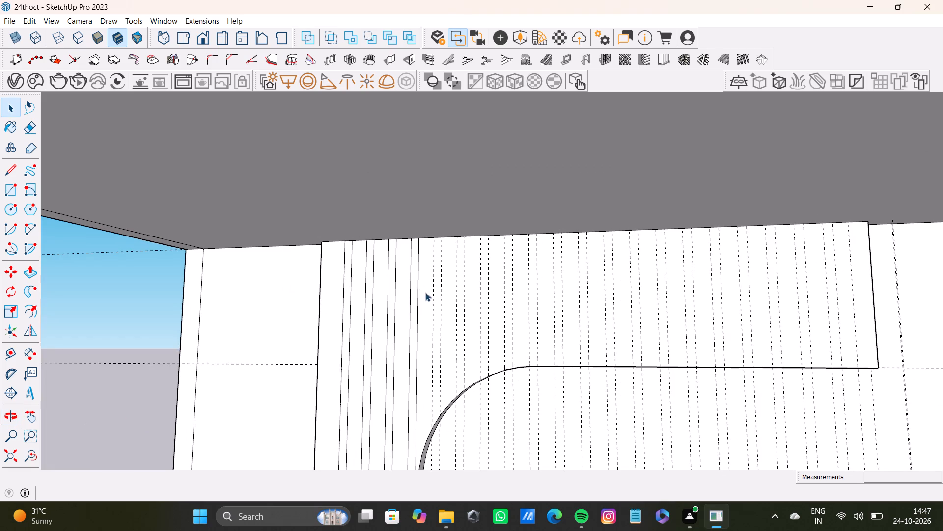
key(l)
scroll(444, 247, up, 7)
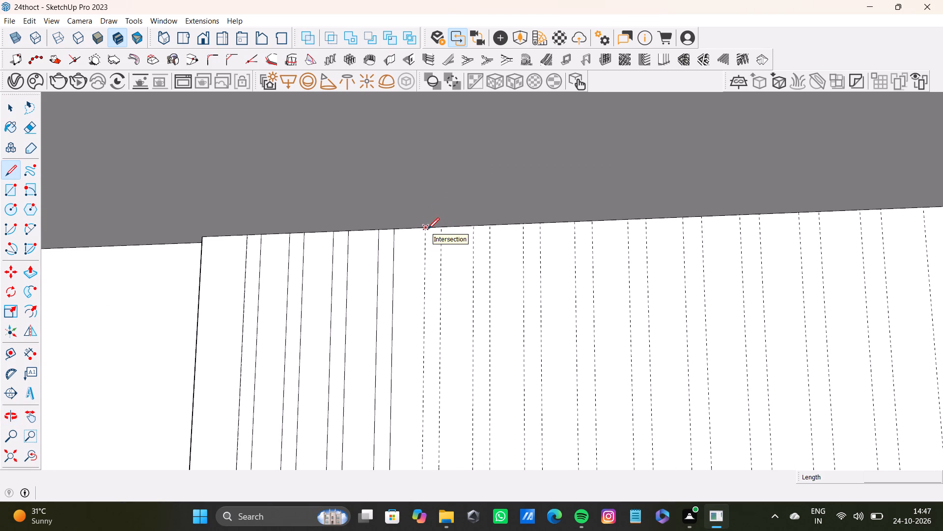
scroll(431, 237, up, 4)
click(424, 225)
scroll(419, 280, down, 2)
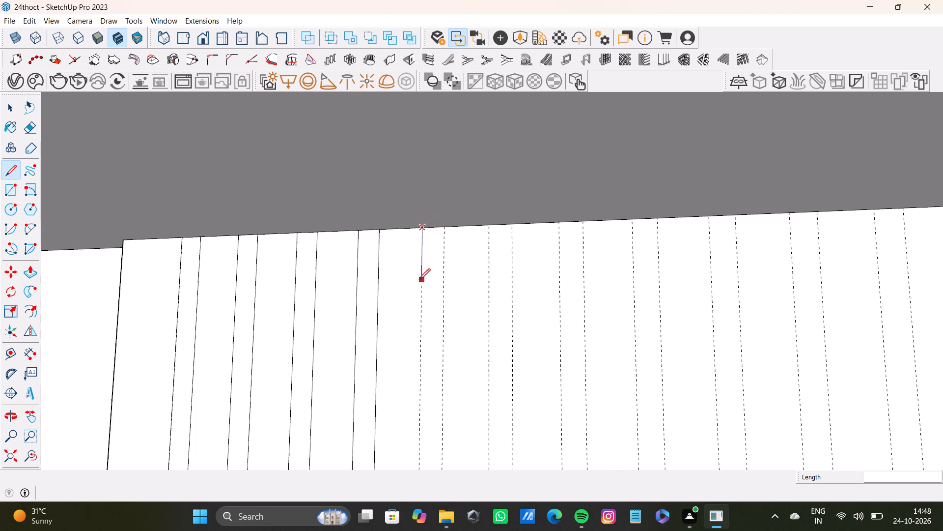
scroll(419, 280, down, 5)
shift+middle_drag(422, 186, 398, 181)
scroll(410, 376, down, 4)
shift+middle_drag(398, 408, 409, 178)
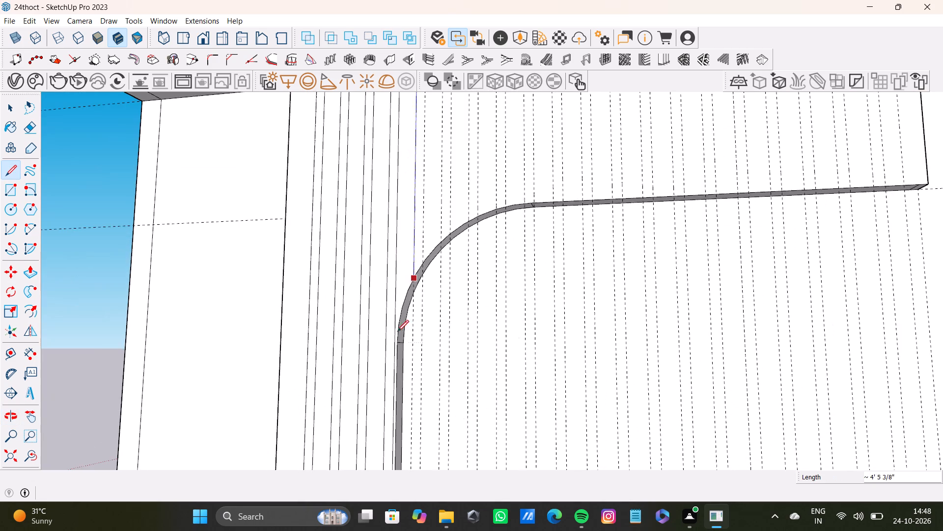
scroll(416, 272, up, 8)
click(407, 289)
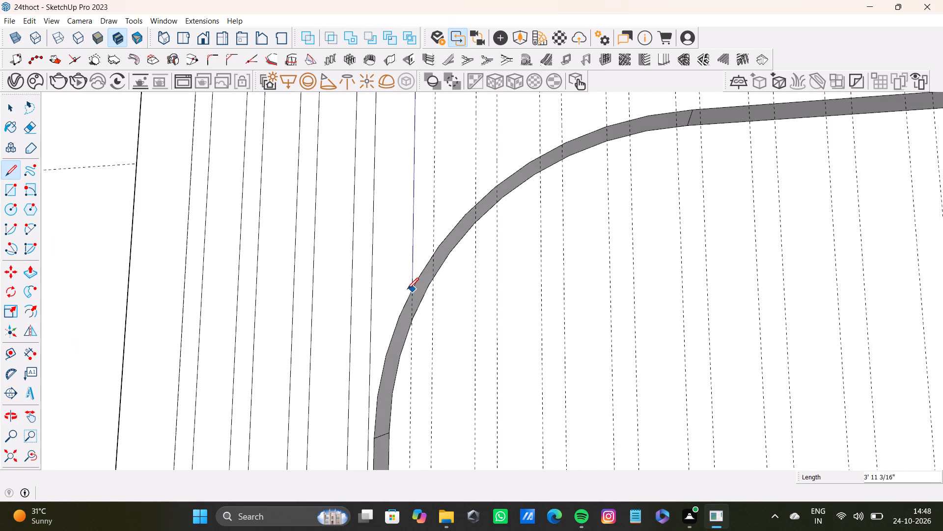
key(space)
Draw a vertical line along the fifth pair's second guide, from the panel's top edge to the curved inner corner.
scroll(423, 198, down, 7)
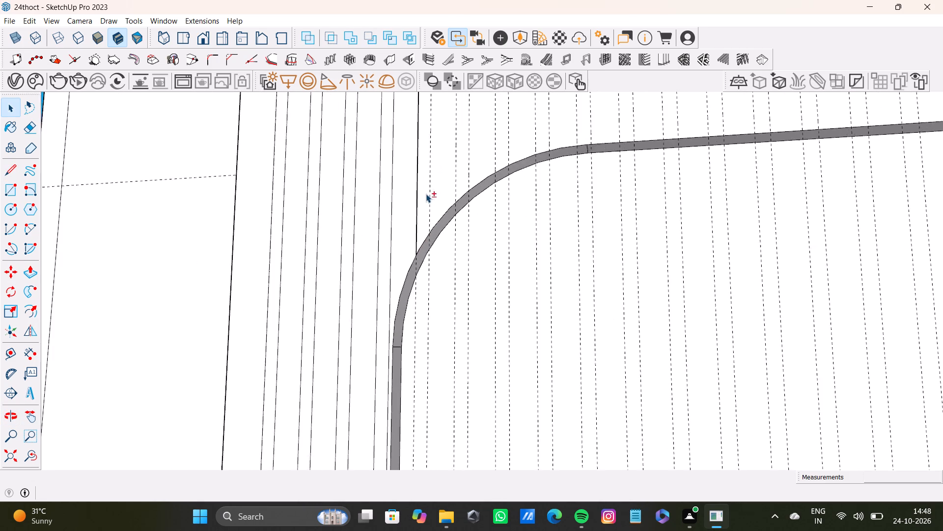
shift+middle_drag(427, 173, 419, 301)
key(l)
scroll(444, 184, up, 2)
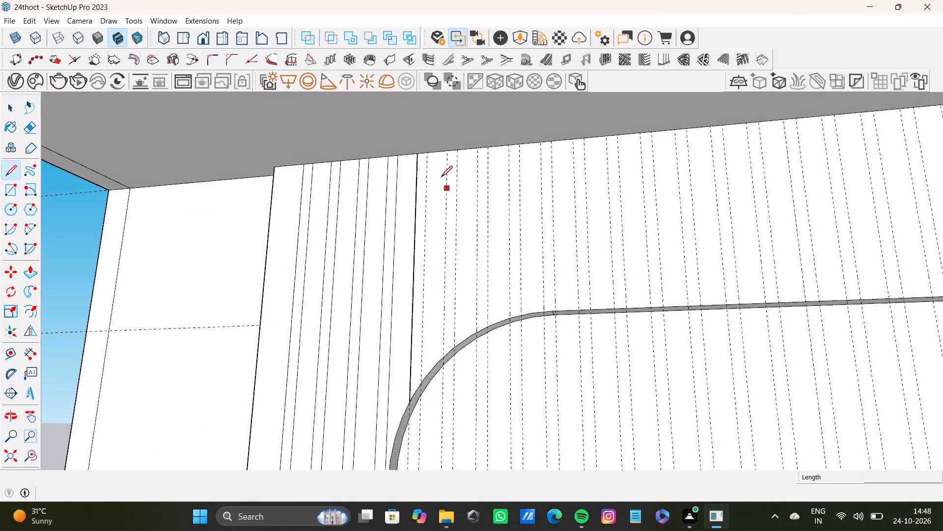
scroll(441, 177, up, 7)
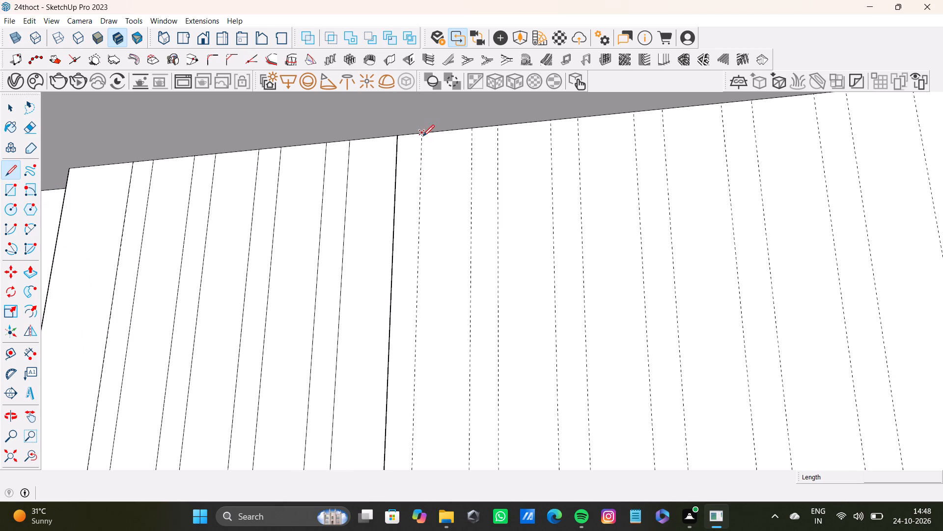
click(422, 136)
scroll(394, 335, down, 3)
shift+middle_drag(403, 372, 434, 77)
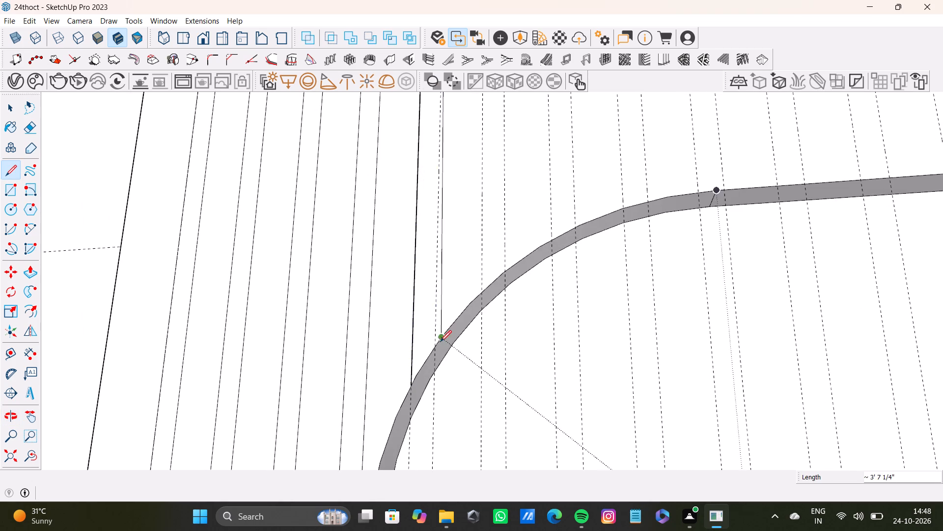
click(438, 347)
key(space)
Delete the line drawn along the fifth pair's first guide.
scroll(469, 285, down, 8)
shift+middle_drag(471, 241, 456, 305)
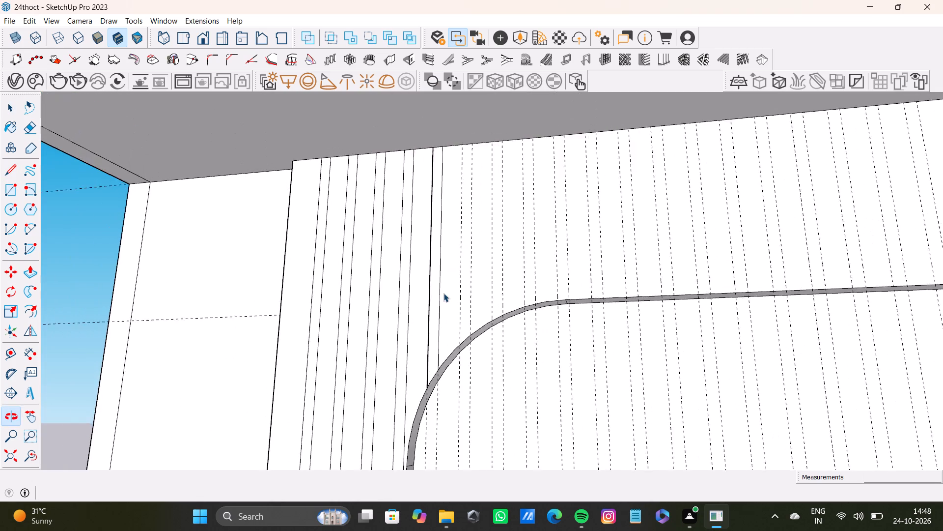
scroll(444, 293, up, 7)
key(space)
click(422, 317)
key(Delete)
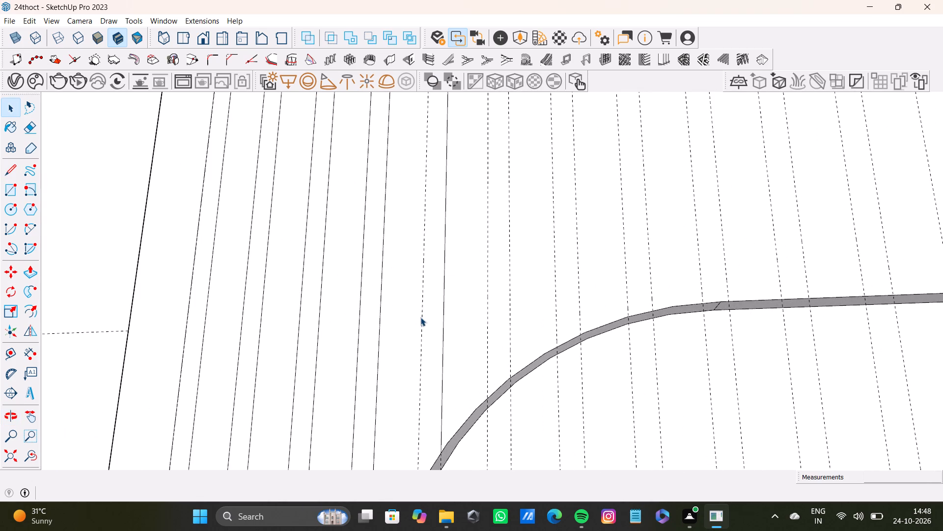
Draw a line about 3' 11" long along the fifth pair's first guide, from the panel's top edge to the curved inner corner.
key(l)
scroll(447, 260, down, 5)
shift+middle_drag(422, 208, 448, 219)
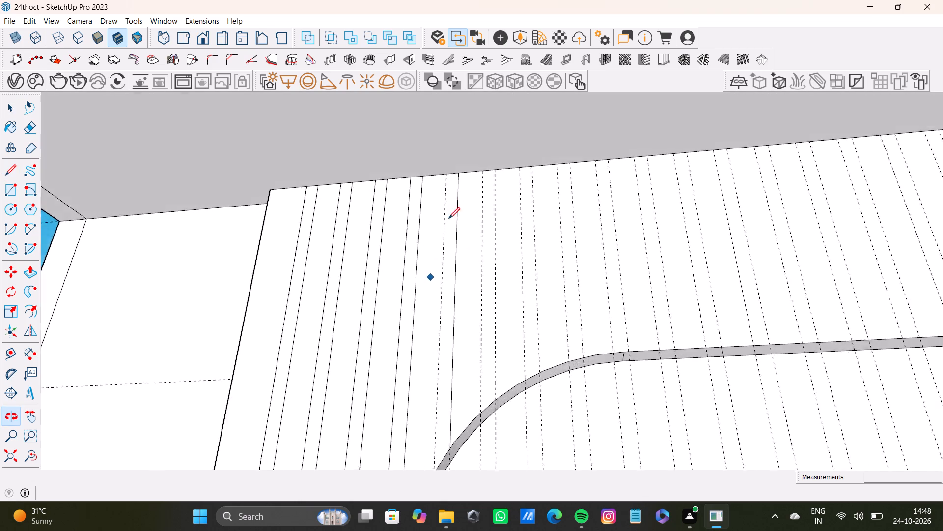
shift+middle_drag(448, 219, 447, 224)
scroll(453, 196, up, 7)
scroll(444, 158, up, 8)
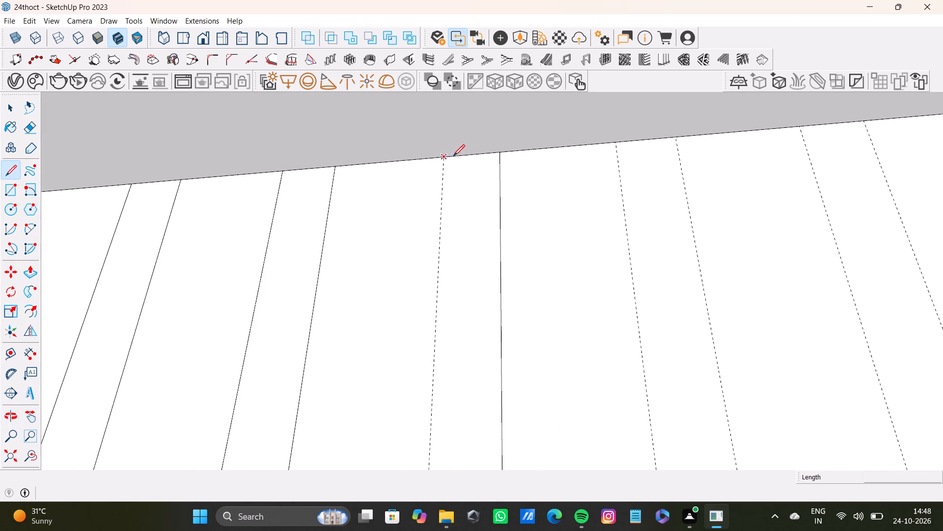
click(443, 158)
scroll(427, 309, down, 3)
shift+middle_drag(415, 333, 466, 54)
scroll(477, 245, down, 1)
middle_drag(476, 355, 479, 287)
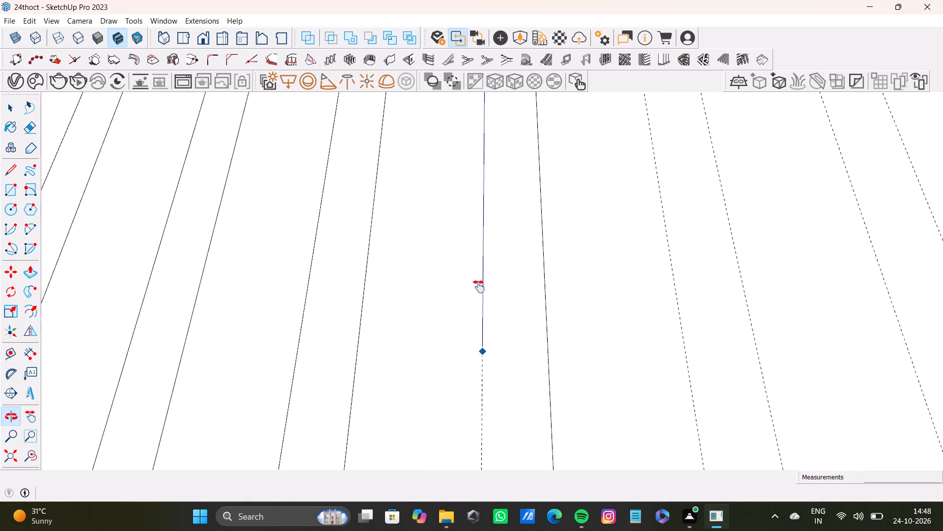
middle_drag(479, 287, 473, 77)
scroll(466, 312, down, 4)
shift+middle_drag(456, 355, 463, 117)
scroll(468, 321, down, 2)
middle_drag(467, 361, 468, 272)
scroll(472, 338, up, 1)
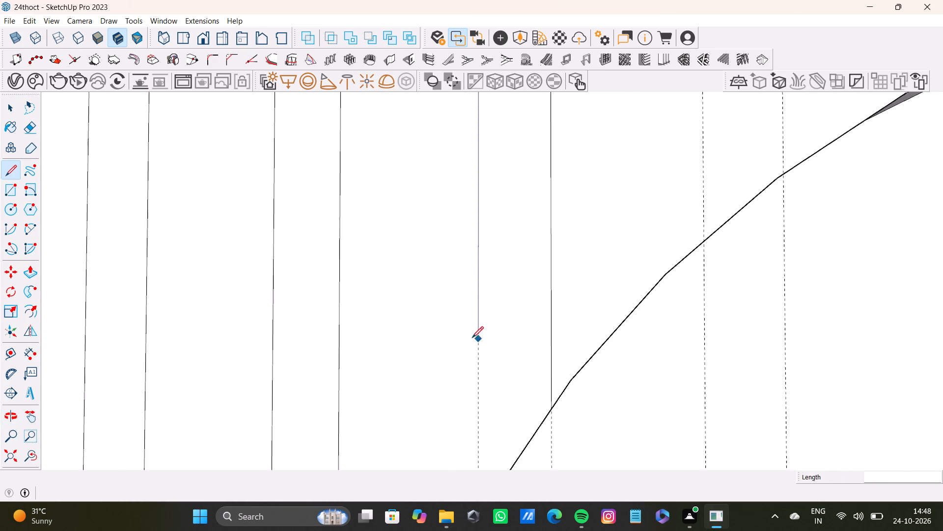
scroll(472, 338, up, 2)
shift+middle_drag(478, 356, 484, 263)
click(486, 443)
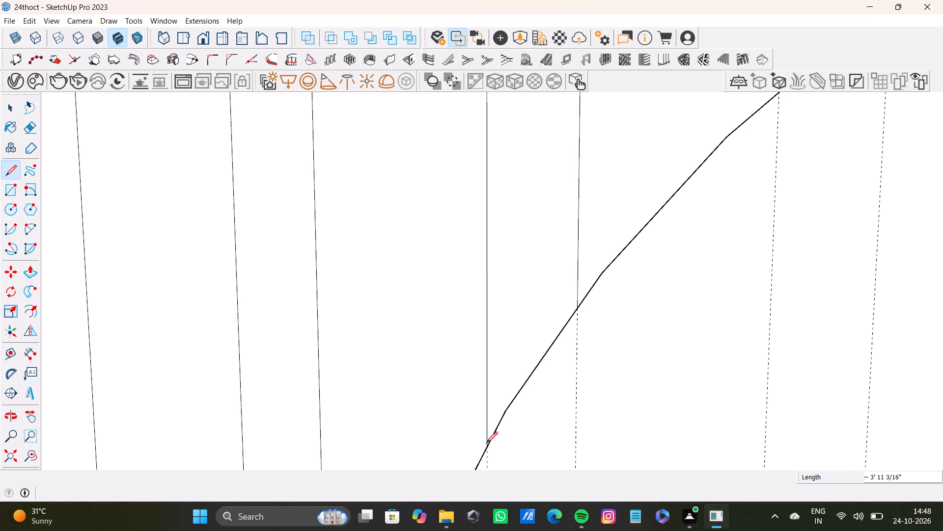
scroll(508, 388, down, 20)
scroll(508, 388, down, 2)
key(space)
Draw a line about 3' 3 1/2" long along the sixth pair's first guide, from the panel's top edge to the curved inner corner.
shift+middle_drag(506, 231, 505, 379)
key(semicolon)
scroll(512, 247, up, 4)
key(l)
scroll(533, 188, up, 1)
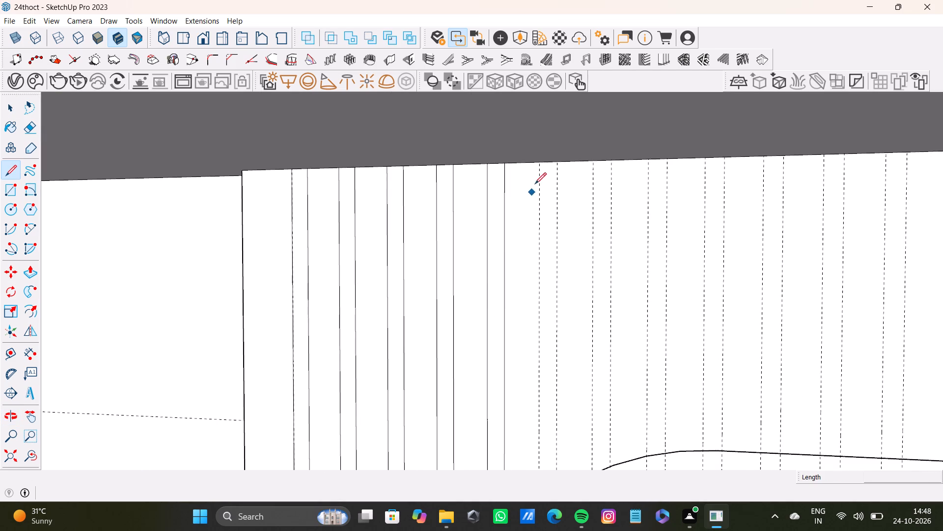
scroll(535, 184, up, 5)
click(543, 151)
scroll(524, 324, down, 2)
shift+middle_drag(529, 358, 529, 79)
scroll(546, 258, down, 1)
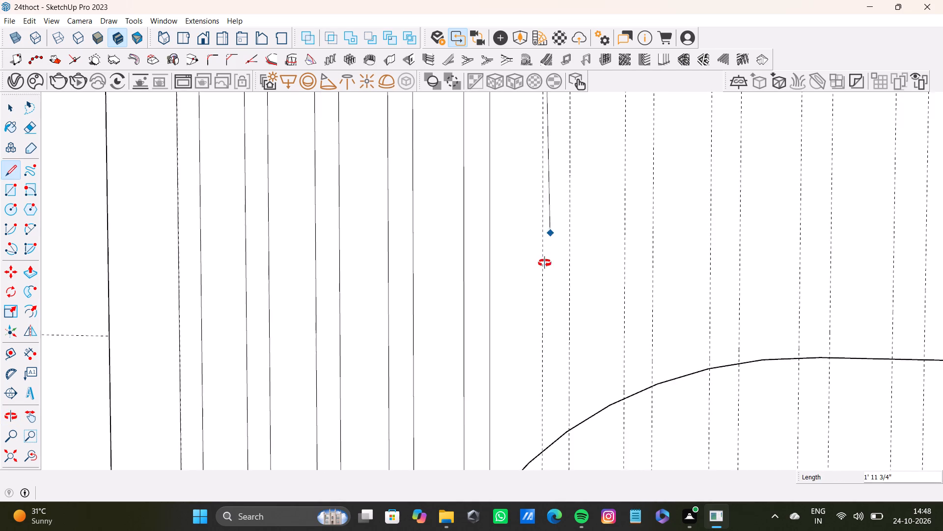
middle_drag(545, 263, 524, 171)
click(520, 342)
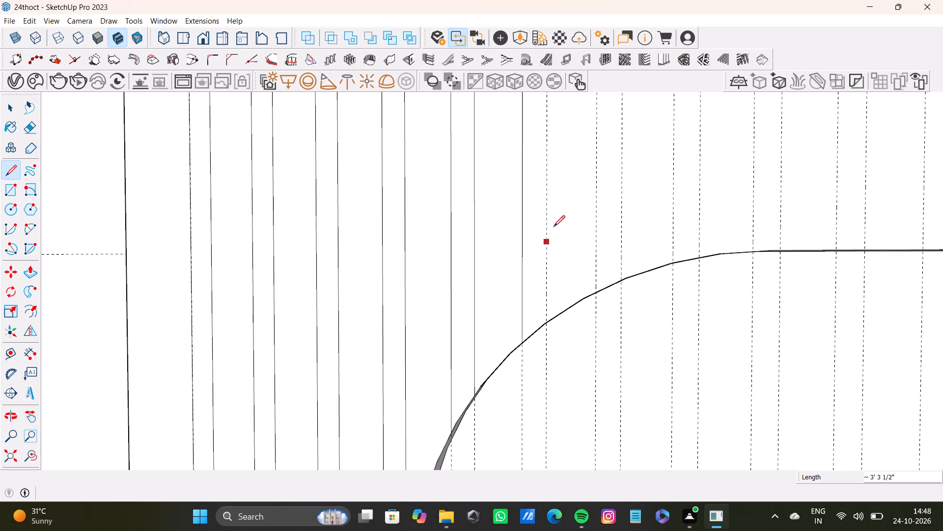
key(space)
Draw a line about 3' 2" long along the sixth pair's second guide, from the panel's top edge to the curved inner corner.
scroll(553, 220, down, 4)
shift+middle_drag(551, 219, 532, 303)
key(l)
scroll(532, 226, down, 4)
shift+middle_drag(527, 208, 527, 209)
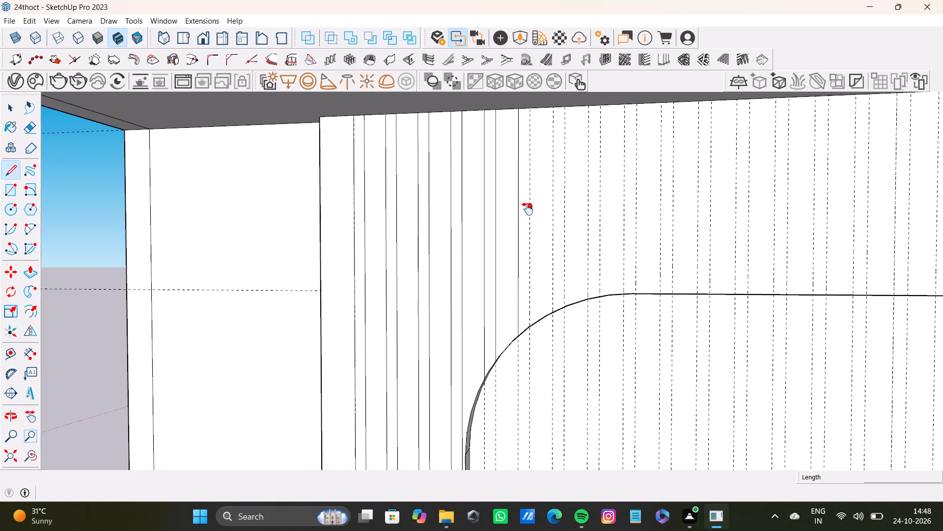
shift+middle_drag(527, 209, 527, 216)
scroll(520, 170, up, 7)
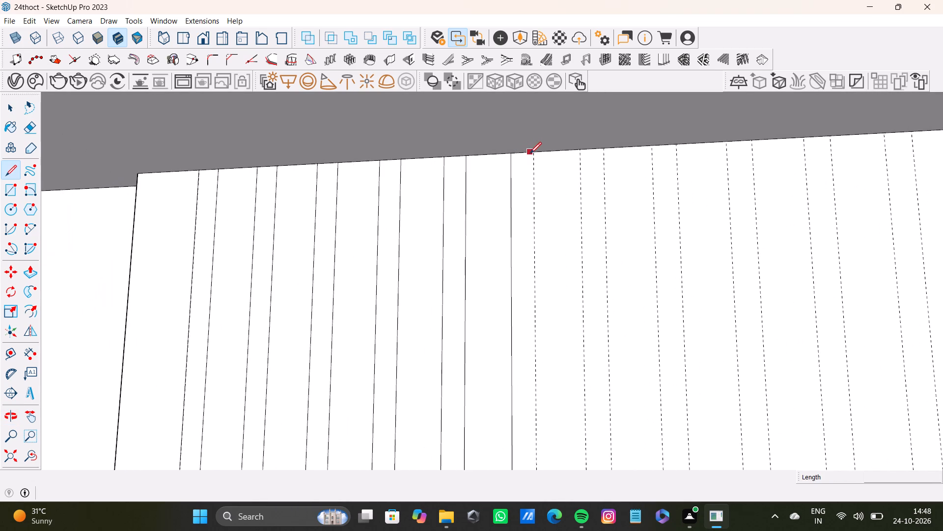
click(530, 153)
key(space)
key(l)
scroll(540, 149, up, 7)
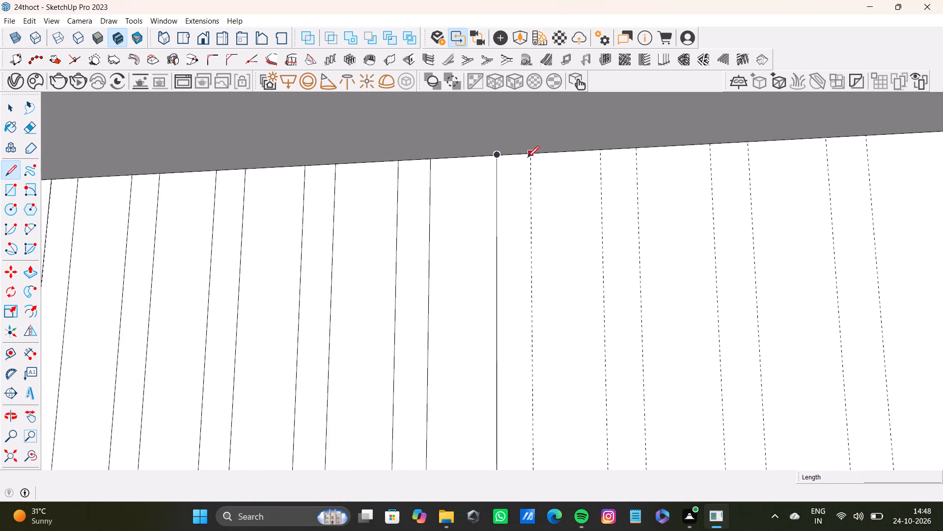
click(531, 151)
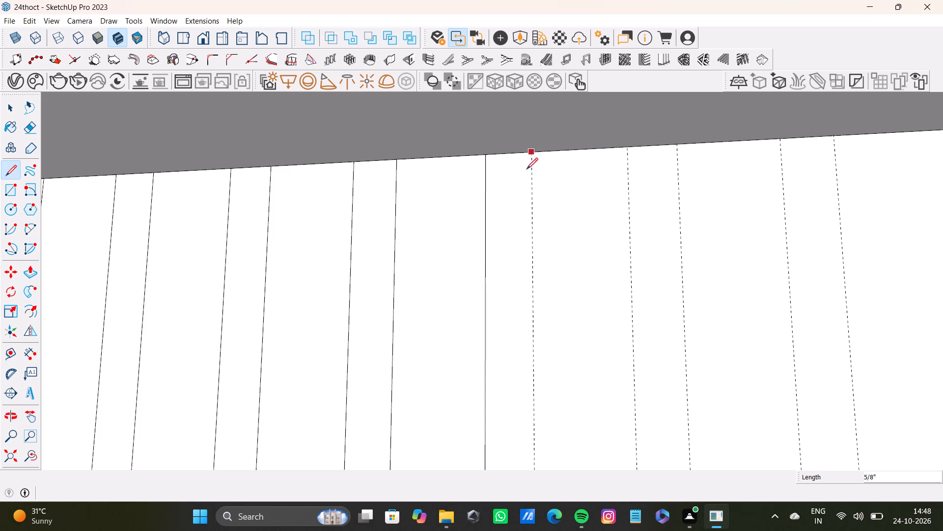
scroll(525, 185, down, 5)
scroll(523, 258, down, 4)
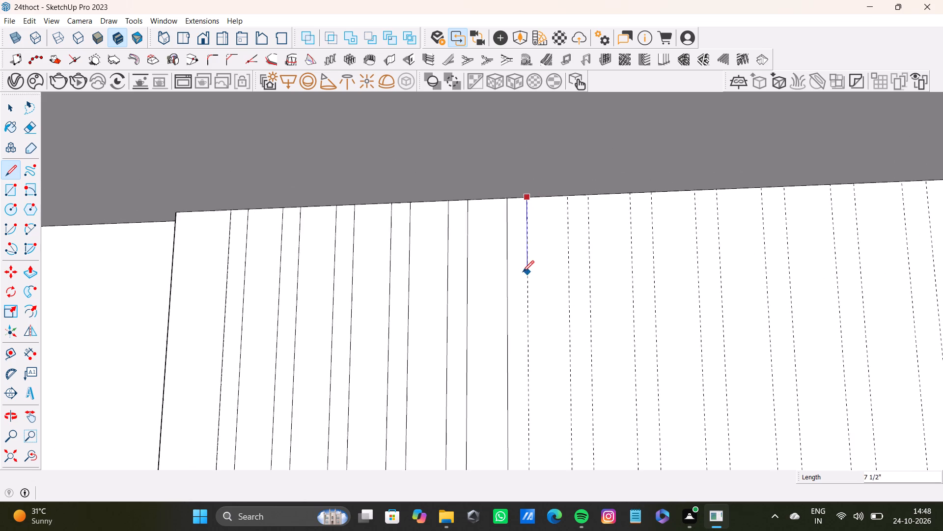
scroll(523, 272, down, 1)
shift+middle_drag(523, 276, 541, 162)
middle_drag(528, 352, 555, 229)
scroll(560, 319, up, 6)
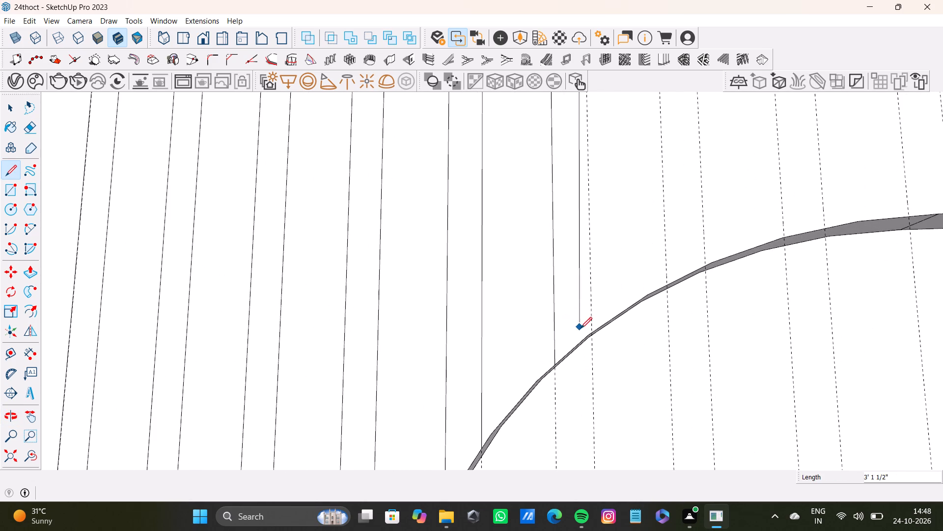
scroll(589, 319, up, 6)
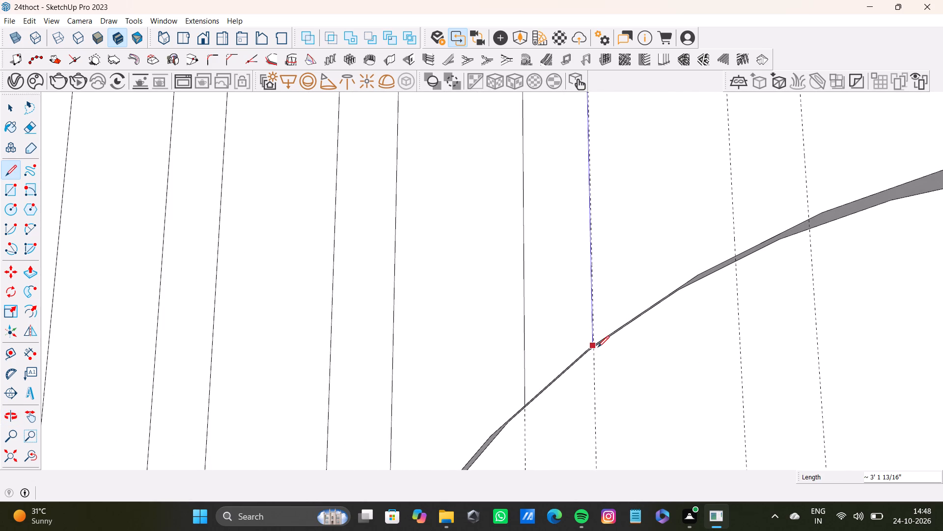
scroll(593, 337, up, 4)
click(594, 350)
scroll(595, 337, down, 7)
key(space)
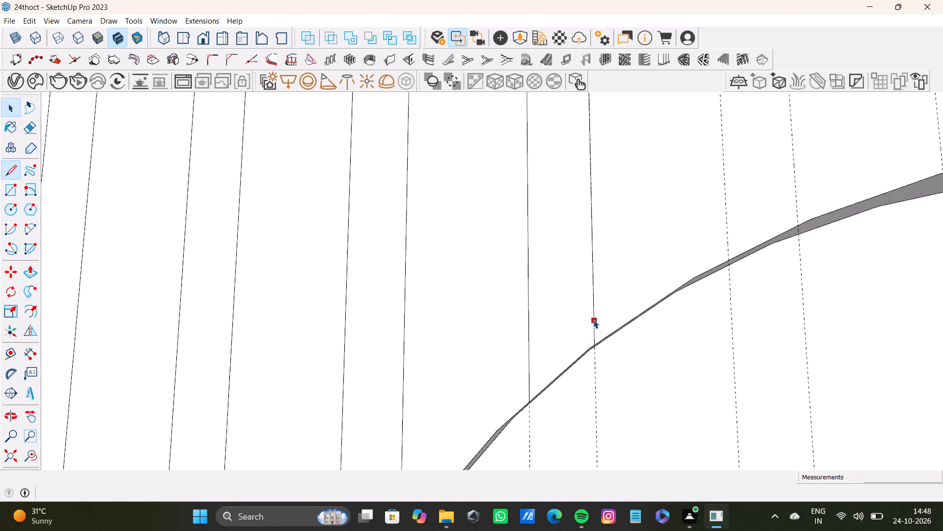
Draw a line about 2' 11" long along the seventh pair's first guide, from the panel's top edge to the curved inner corner.
scroll(593, 320, down, 20)
shift+scroll(583, 265, up, 1)
shift+middle_drag(583, 265, 562, 292)
key(l)
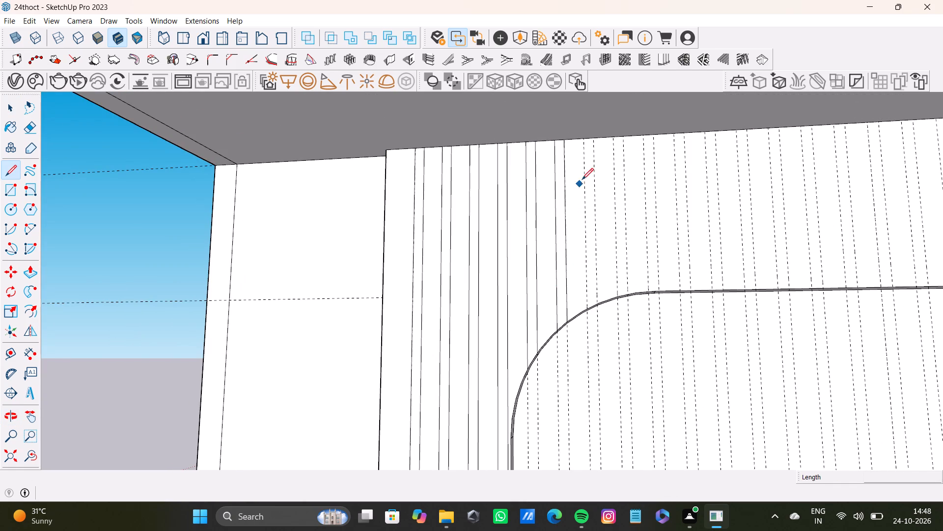
scroll(582, 178, up, 7)
click(590, 109)
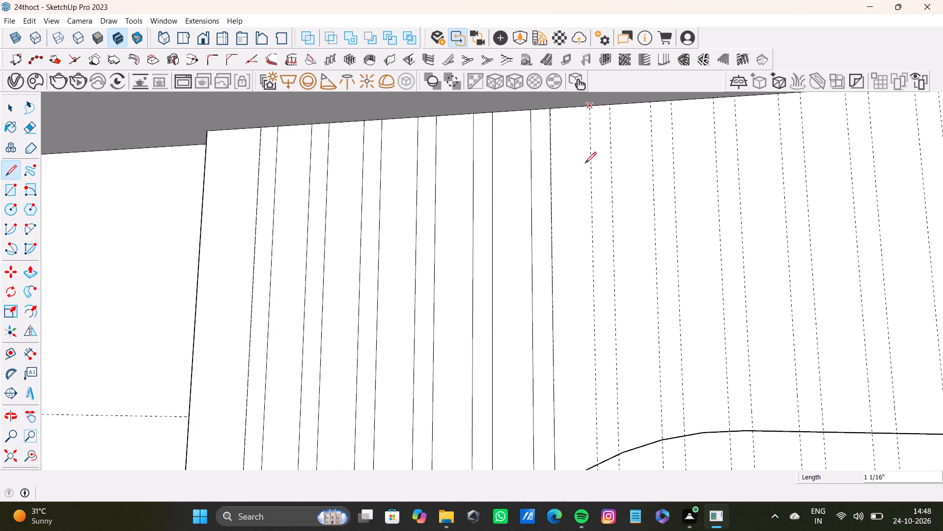
scroll(567, 344, down, 10)
shift+middle_drag(597, 400, 583, 286)
shift+scroll(582, 298, up, 6)
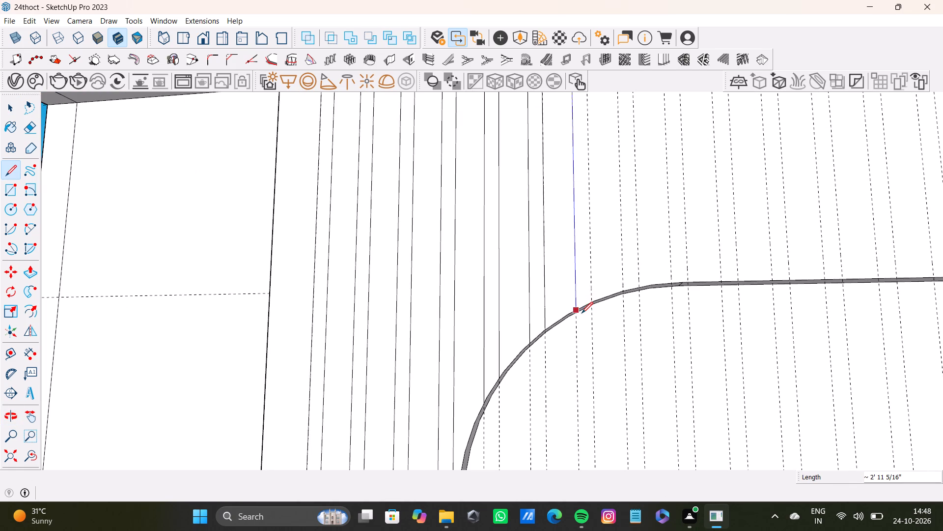
click(582, 311)
Draw a line about 2' 10" long along the seventh pair's second guide, from the panel's top edge to the curved inner corner.
scroll(594, 212, down, 5)
shift+middle_drag(593, 197, 577, 278)
scroll(569, 224, up, 4)
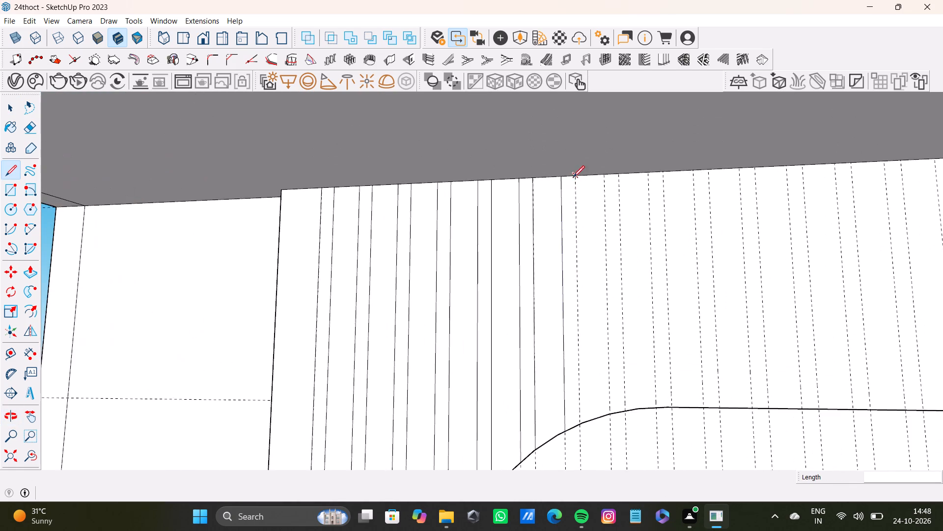
click(573, 177)
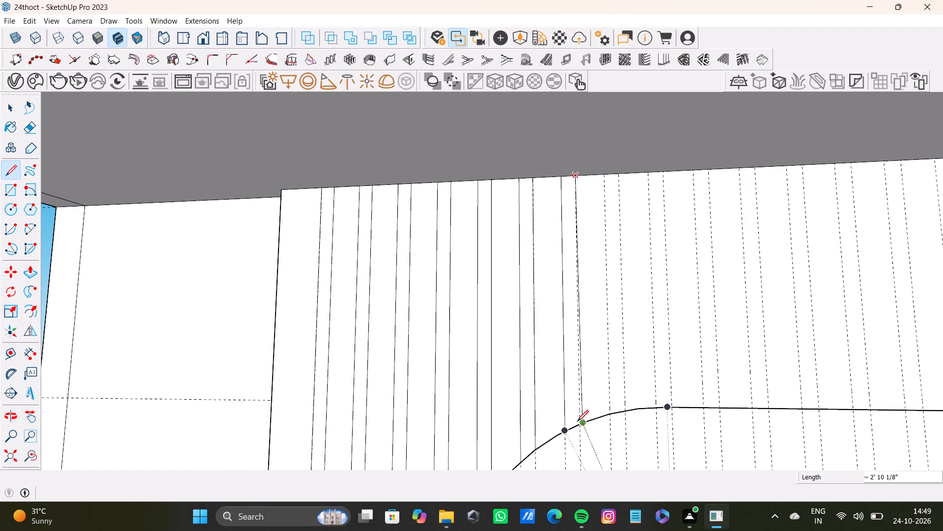
scroll(577, 421, up, 5)
click(578, 428)
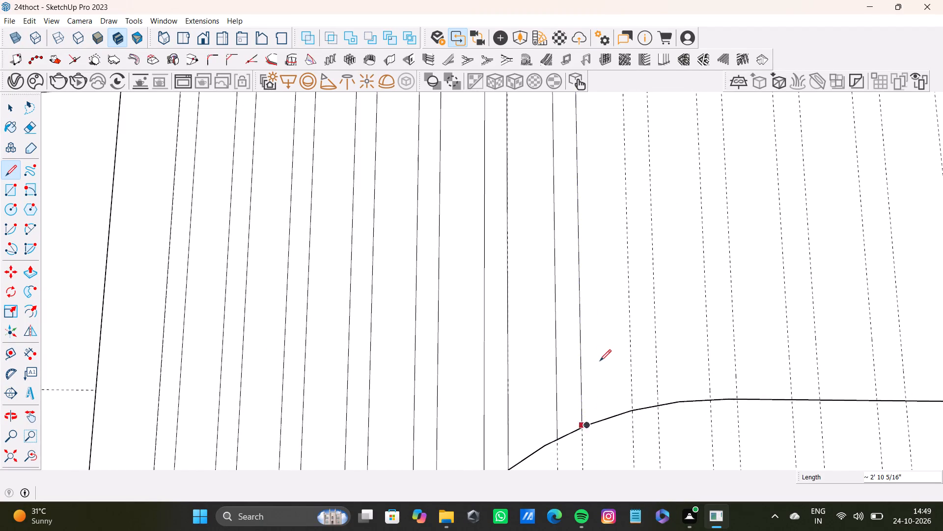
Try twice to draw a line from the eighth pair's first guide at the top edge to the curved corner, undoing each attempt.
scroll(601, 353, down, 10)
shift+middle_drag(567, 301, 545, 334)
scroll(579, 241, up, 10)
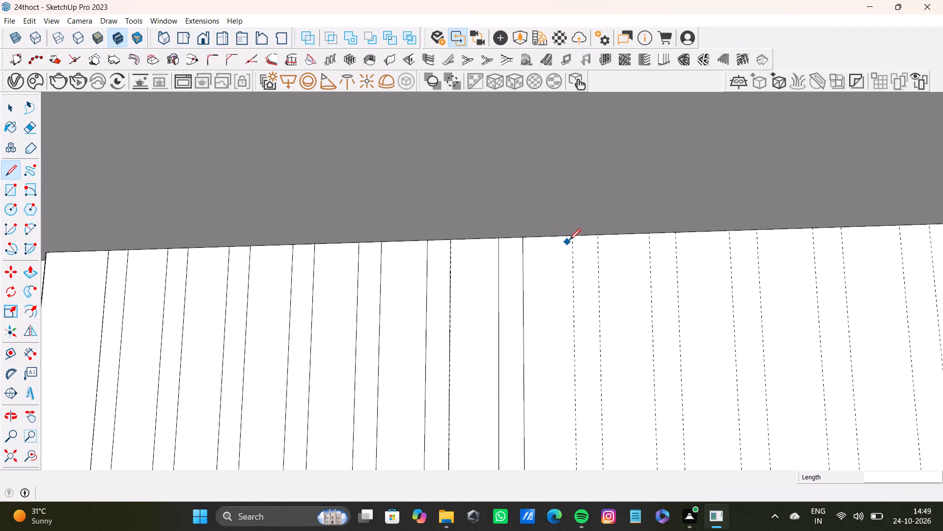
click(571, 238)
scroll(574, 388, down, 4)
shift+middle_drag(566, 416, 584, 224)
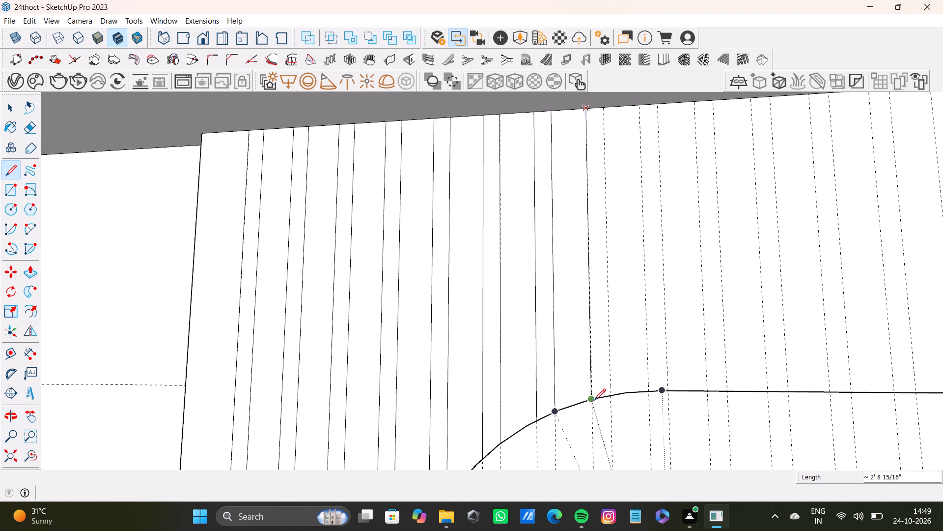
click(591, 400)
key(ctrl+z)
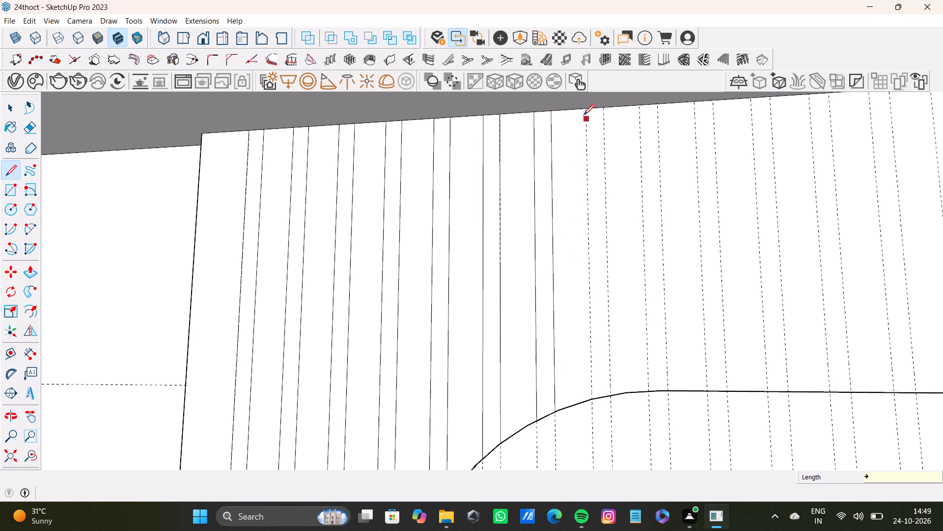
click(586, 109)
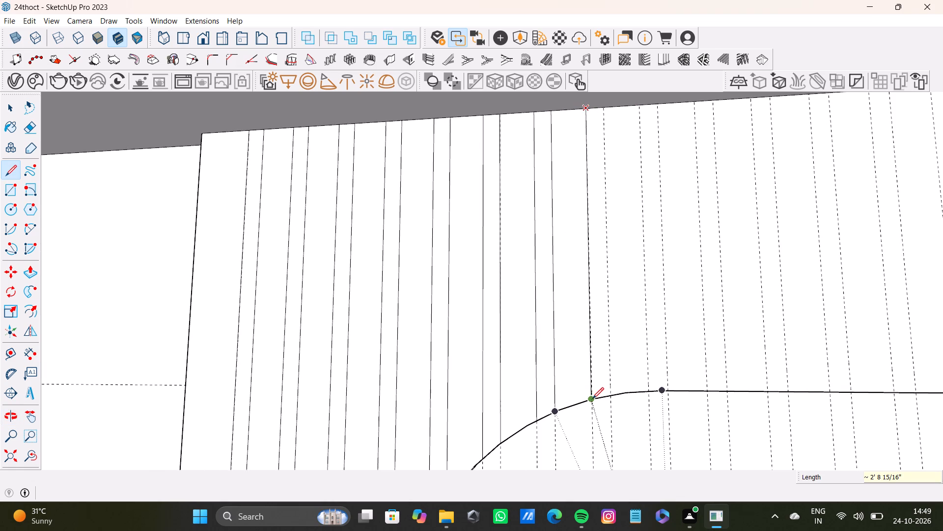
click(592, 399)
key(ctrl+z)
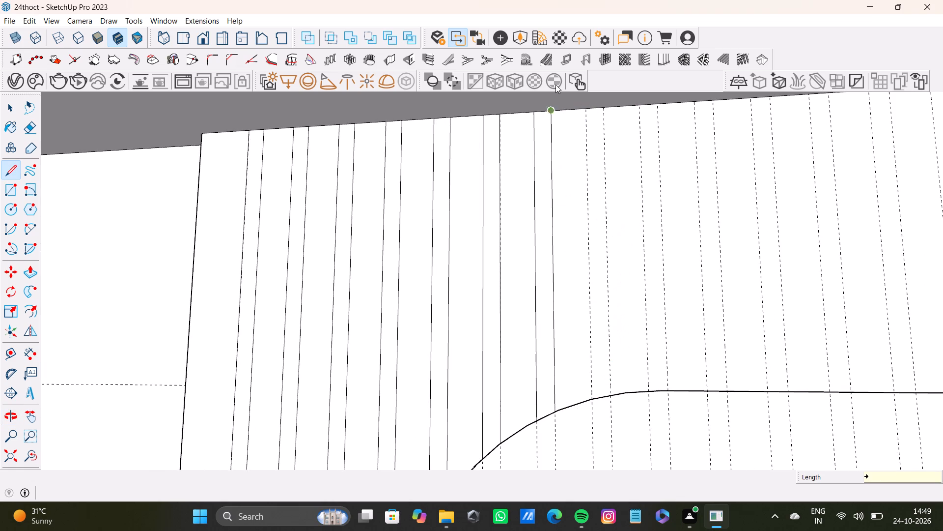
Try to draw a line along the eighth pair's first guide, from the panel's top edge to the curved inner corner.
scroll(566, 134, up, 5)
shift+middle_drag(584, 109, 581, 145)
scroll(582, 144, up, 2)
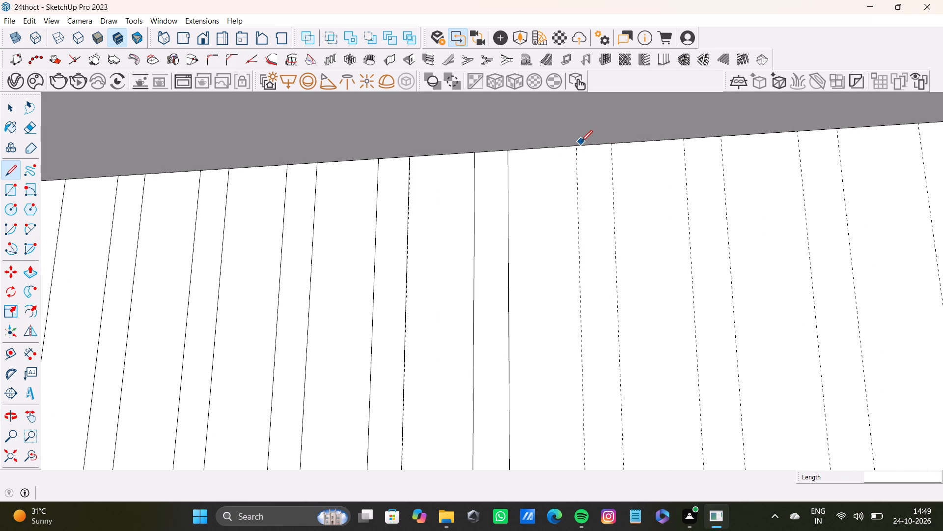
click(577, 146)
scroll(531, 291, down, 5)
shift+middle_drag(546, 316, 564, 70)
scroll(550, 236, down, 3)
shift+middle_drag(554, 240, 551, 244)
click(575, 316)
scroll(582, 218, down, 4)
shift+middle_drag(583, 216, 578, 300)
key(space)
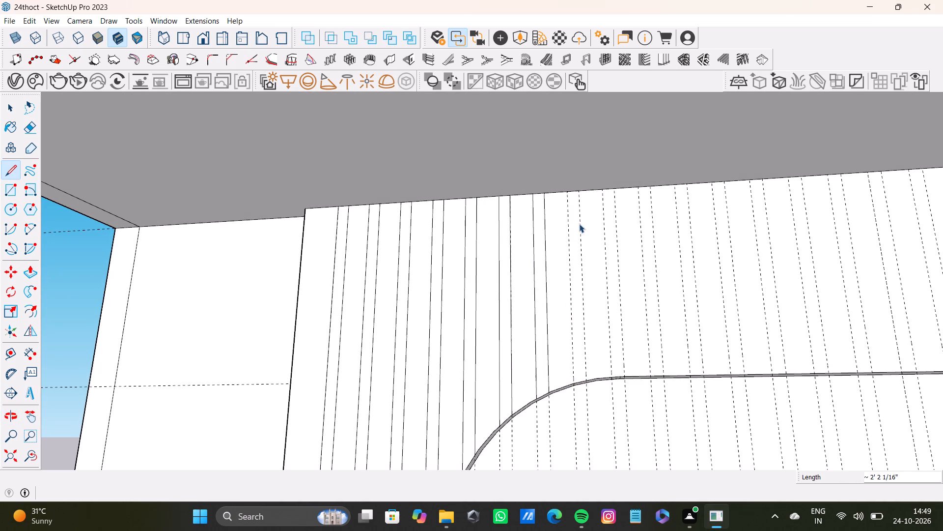
Draw a line about 2' 9" long along the eighth pair's first guide, from the panel's top edge to the curved inner corner.
key(l)
scroll(564, 221, up, 8)
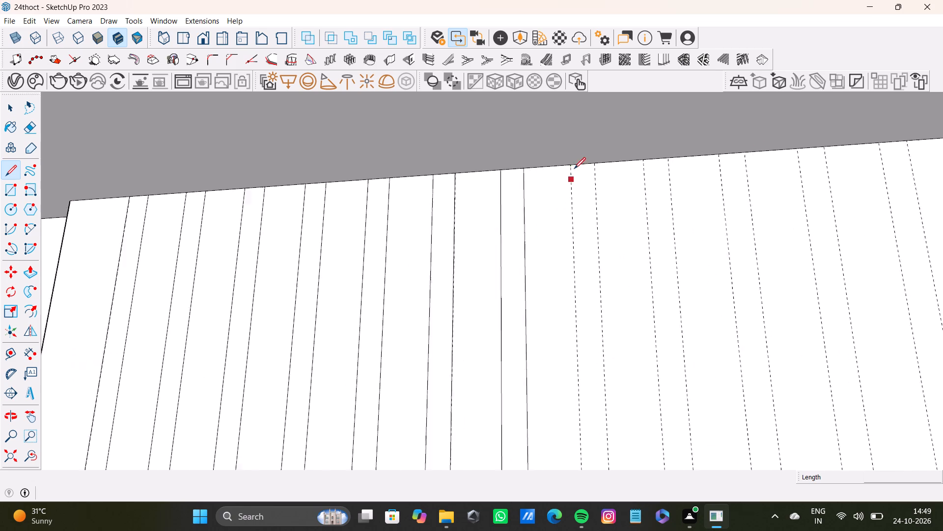
click(575, 166)
scroll(561, 277, down, 3)
shift+middle_drag(562, 309, 578, 203)
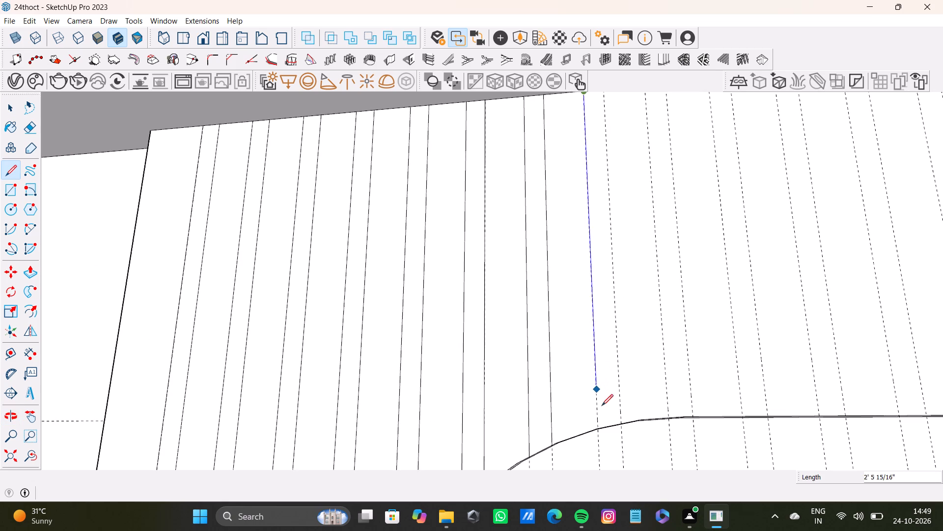
scroll(600, 429, up, 6)
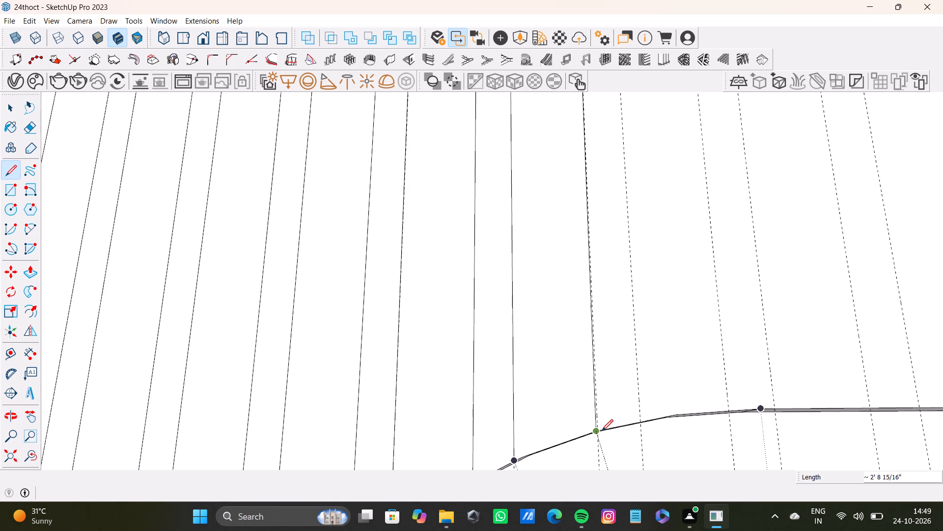
scroll(597, 433, up, 10)
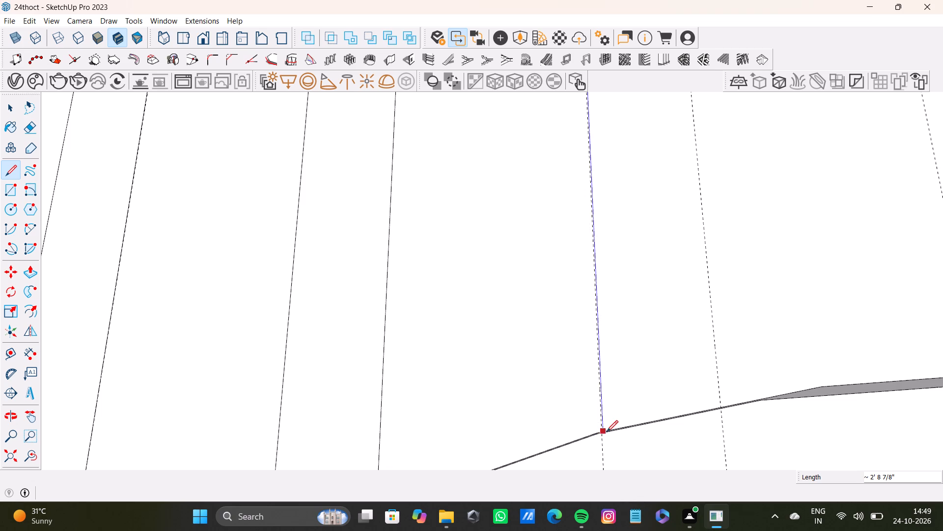
scroll(604, 432, up, 7)
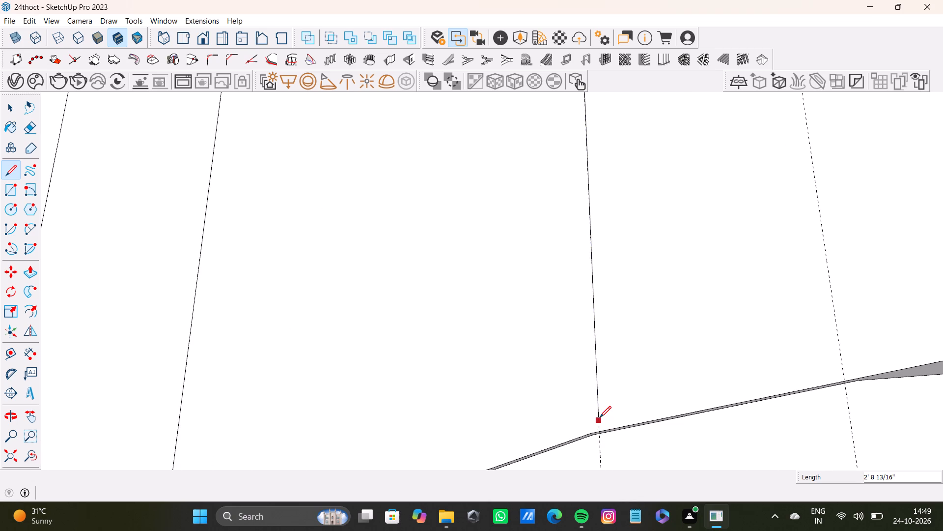
click(600, 432)
scroll(687, 424, down, 2)
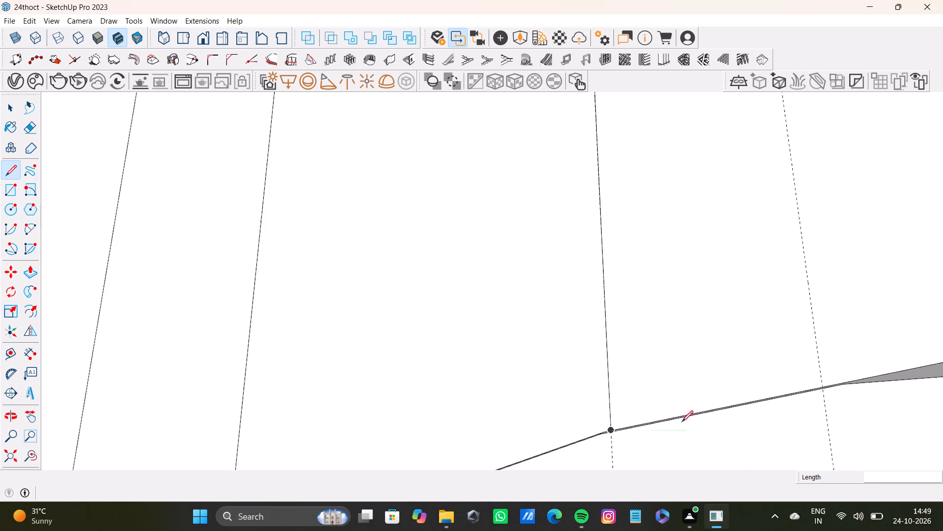
Undo the last line drawn along the eighth pair's first guide.
scroll(682, 422, down, 20)
scroll(682, 422, down, 5)
key(space)
shift+middle_drag(628, 256, 589, 353)
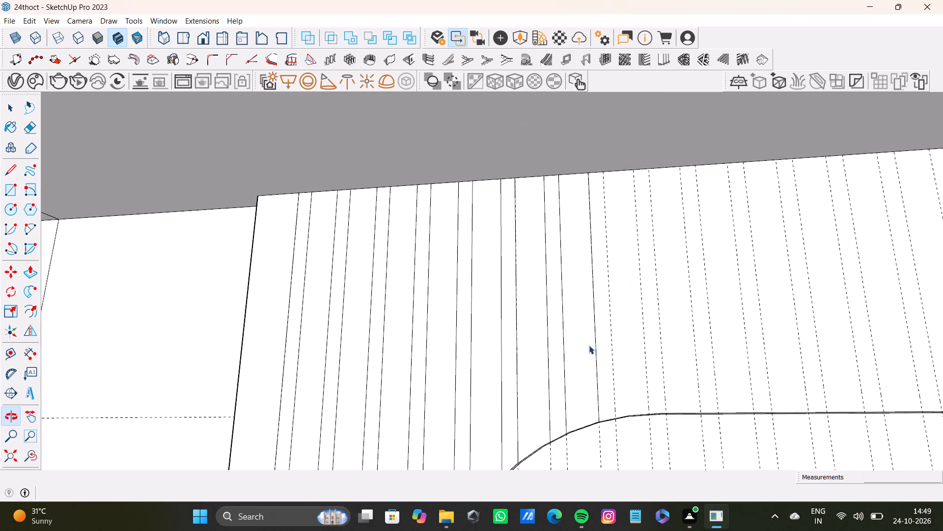
key(l)
scroll(655, 159, up, 14)
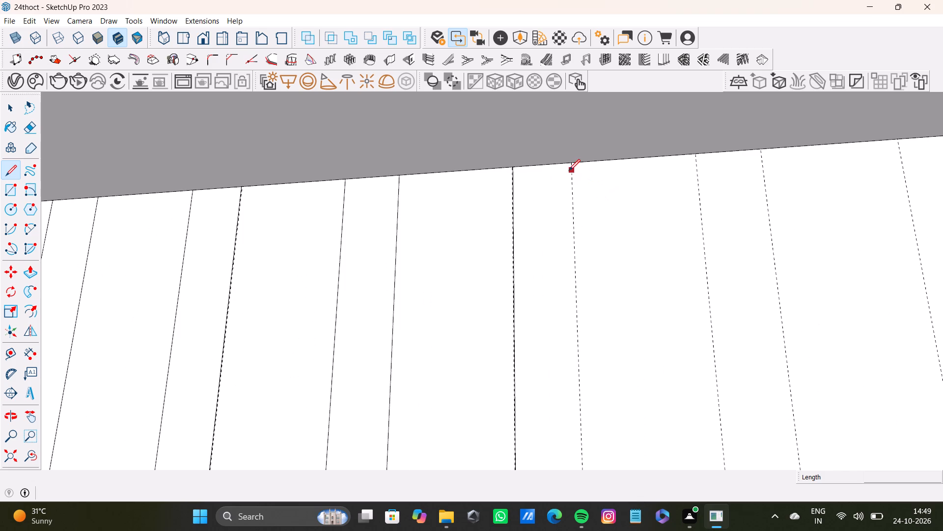
key(ctrl+z)
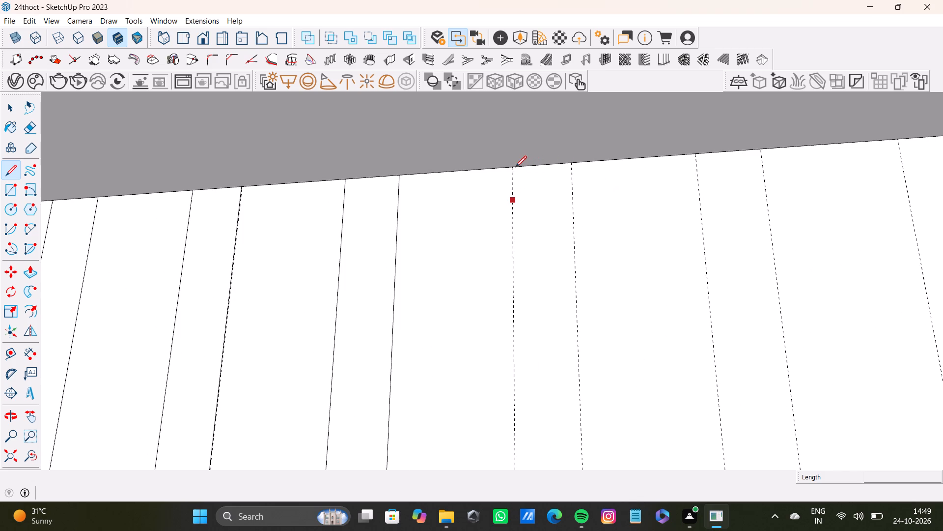
Draw a line about 2' 9" long along the eighth pair's first guide, from the panel's top edge to the curved inner corner.
click(512, 168)
scroll(514, 373, down, 3)
shift+middle_drag(504, 439, 505, 283)
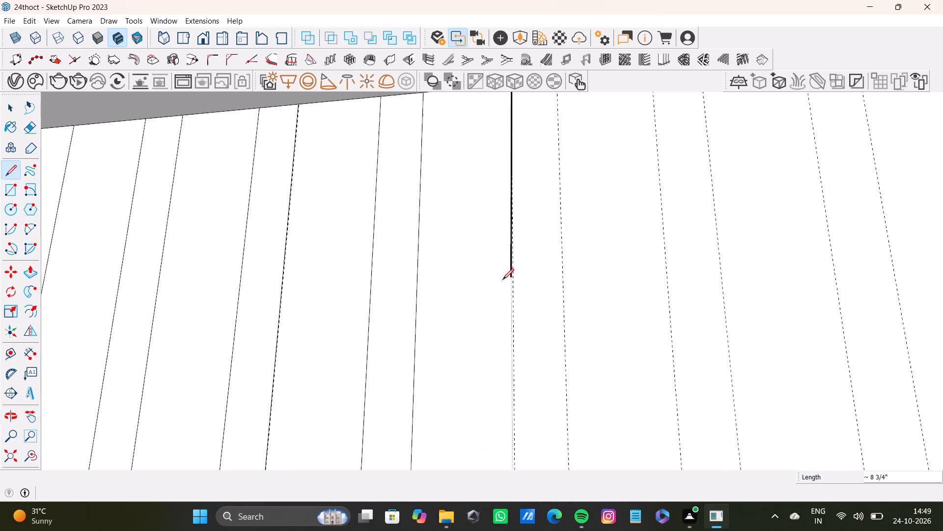
scroll(526, 391, down, 3)
shift+middle_drag(526, 409, 518, 205)
scroll(533, 373, down, 1)
middle_drag(528, 391, 518, 190)
middle_drag(496, 374, 509, 248)
scroll(508, 313, up, 5)
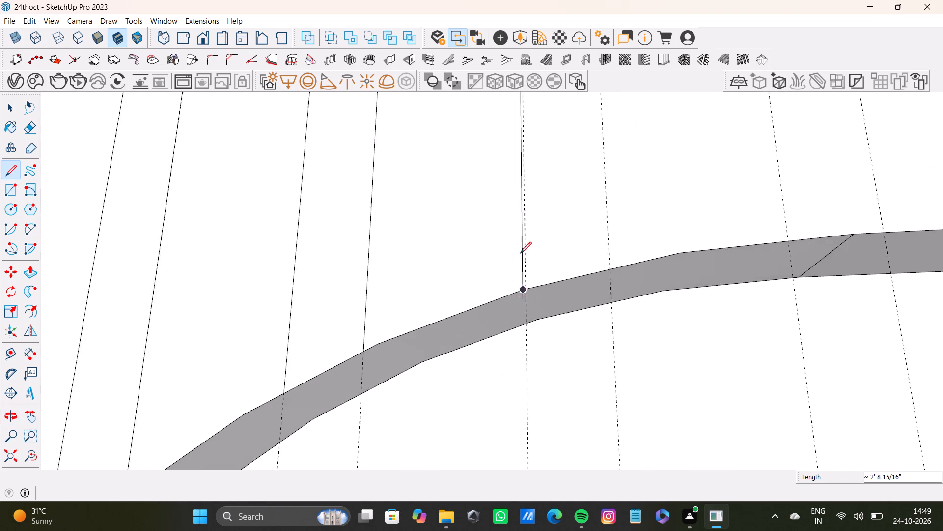
scroll(520, 253, up, 12)
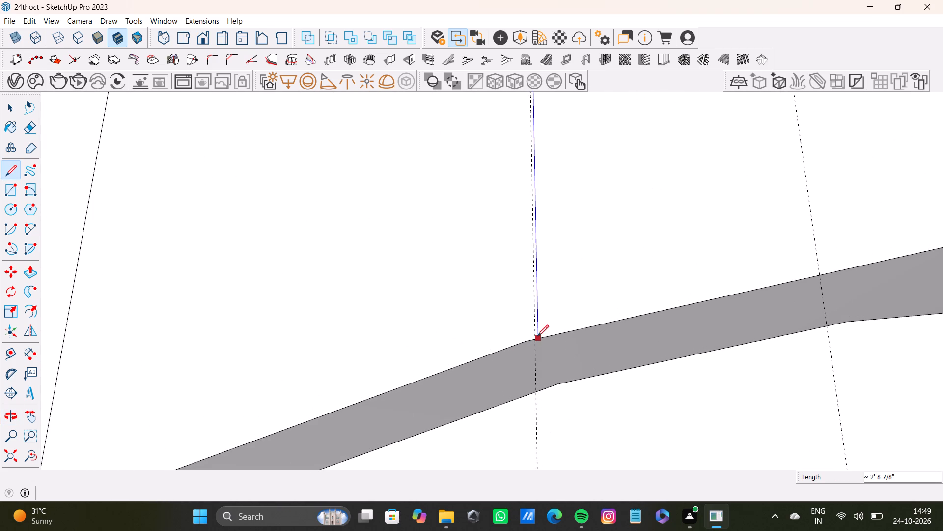
click(534, 339)
key(space)
Draw a line about 2' 8" long along the eighth pair's second guide, from the panel's top edge to the curved inner corner.
scroll(582, 281, down, 7)
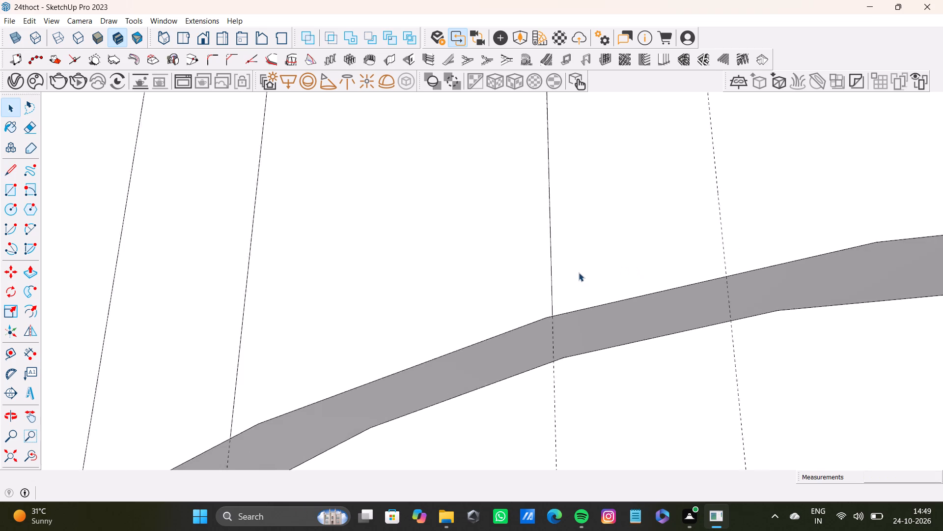
scroll(579, 272, down, 19)
shift+middle_drag(575, 238, 539, 364)
key(l)
scroll(562, 239, down, 5)
shift+middle_drag(565, 227, 523, 251)
scroll(513, 198, up, 9)
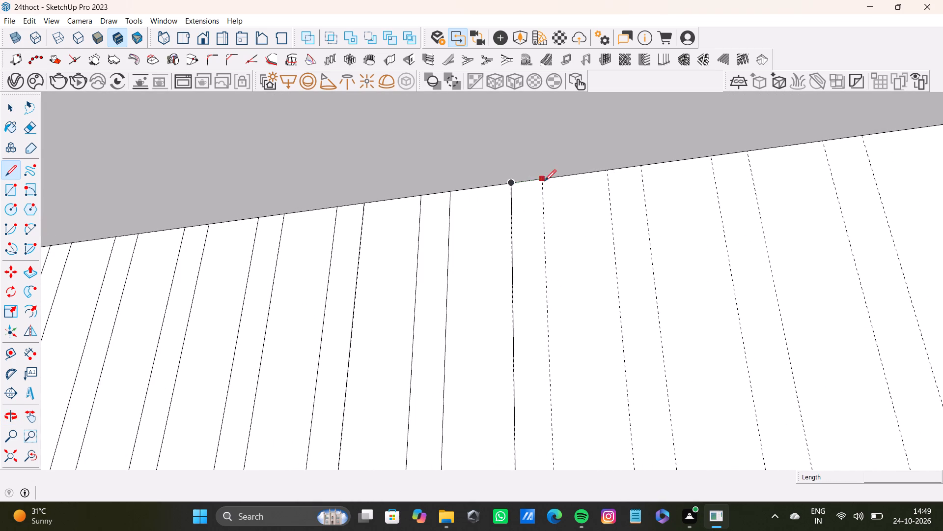
click(545, 178)
key(space)
key(l)
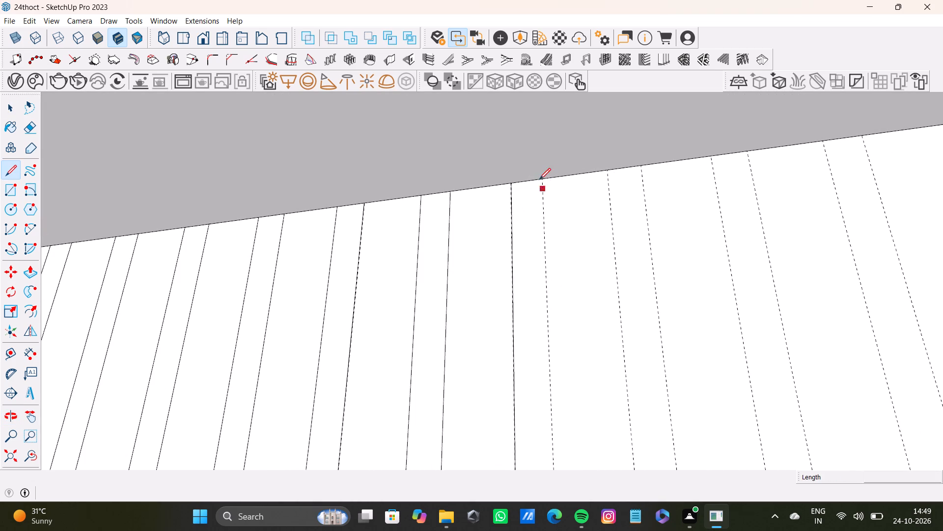
scroll(544, 173, up, 6)
click(539, 184)
scroll(538, 279, down, 10)
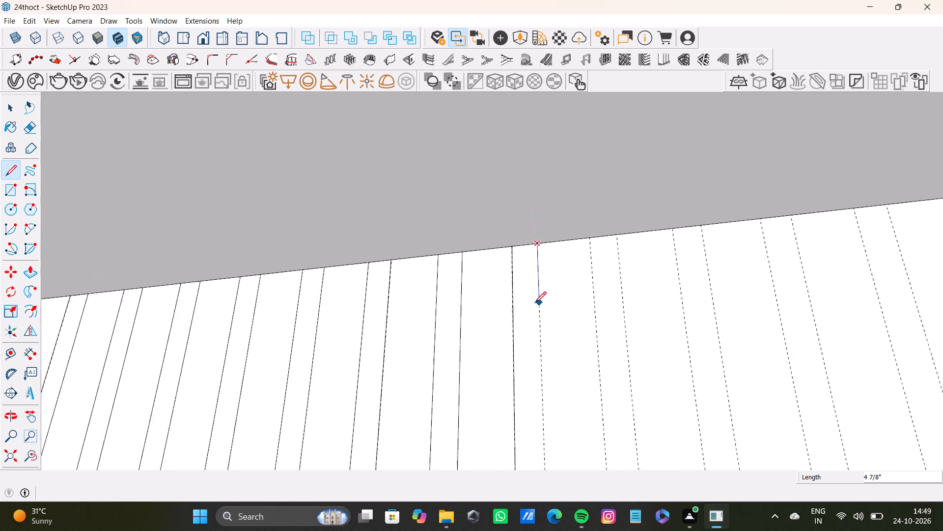
scroll(535, 303, down, 1)
middle_drag(535, 317, 508, 156)
scroll(525, 260, up, 2)
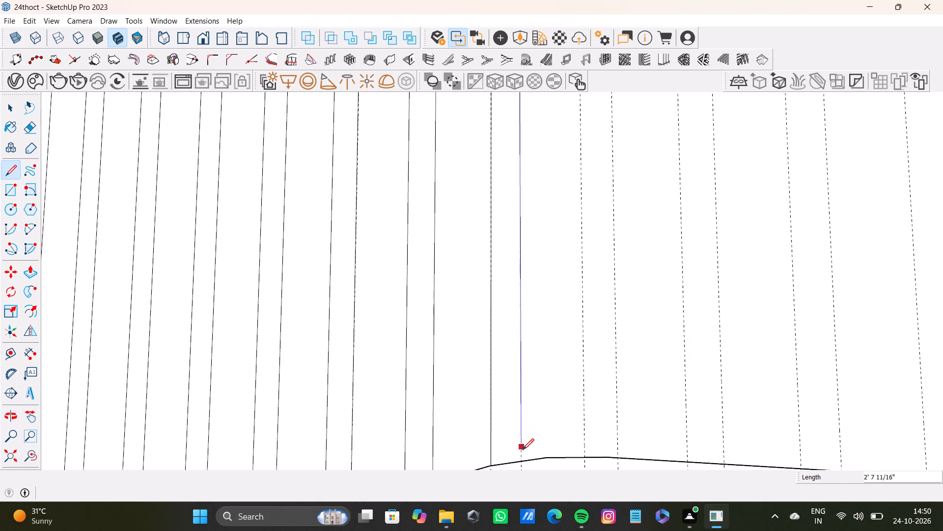
click(524, 460)
Draw two lines about 2' 8" long along the ninth pair's guides, from the panel's top edge to the end of the curved inner corner.
scroll(527, 399, down, 9)
shift+middle_drag(532, 296, 513, 278)
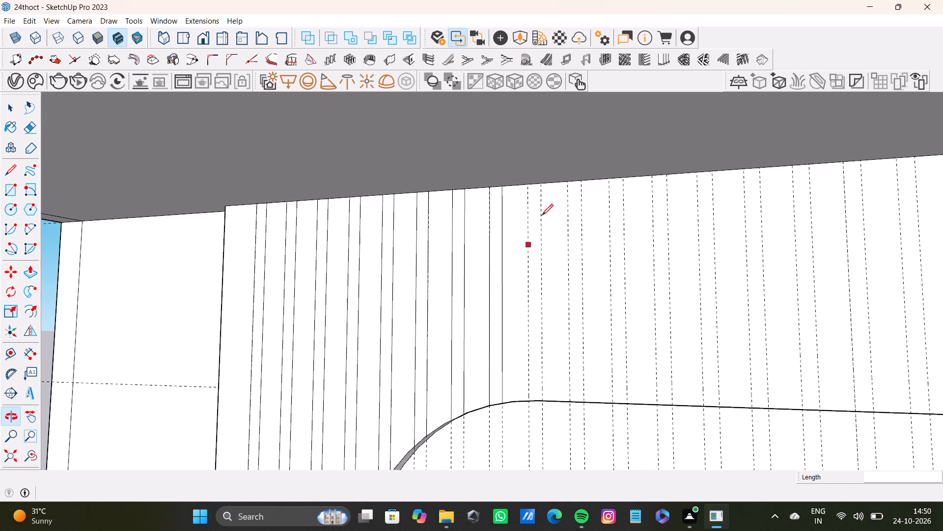
scroll(542, 215, up, 10)
click(517, 165)
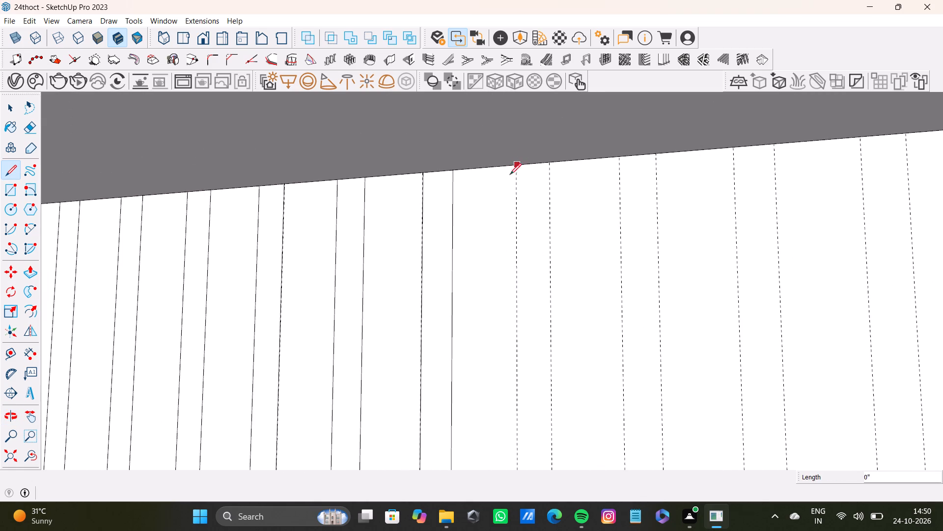
scroll(518, 337, down, 4)
middle_drag(529, 379, 520, 183)
click(510, 416)
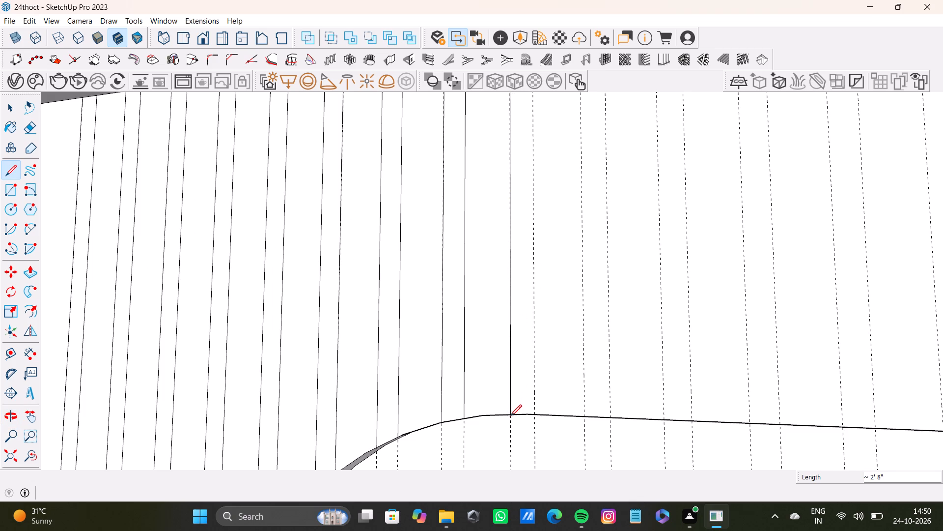
scroll(537, 293, down, 5)
shift+middle_drag(519, 276, 502, 350)
scroll(508, 270, up, 6)
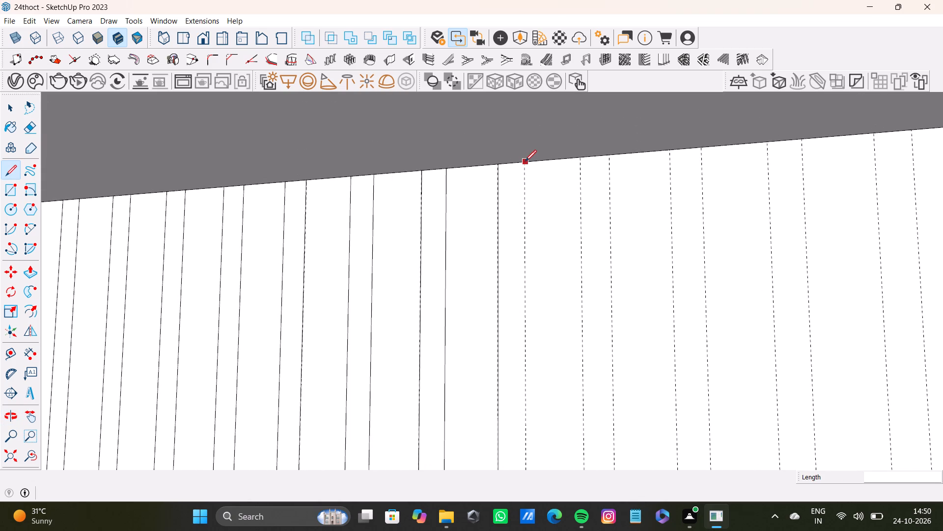
click(525, 161)
scroll(515, 389, down, 4)
middle_drag(515, 402, 509, 206)
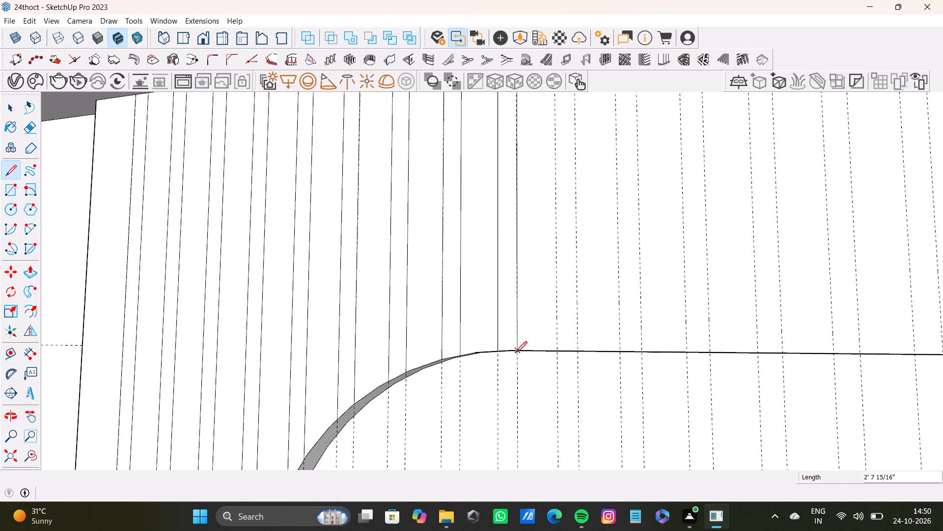
click(517, 353)
Draw two lines about 2' 8" long along the tenth pair's guides, from the panel's top edge to its straight lower edge.
scroll(507, 260, down, 8)
shift+scroll(507, 259, up, 1)
shift+middle_drag(507, 259, 516, 211)
scroll(512, 229, up, 1)
scroll(583, 188, up, 3)
click(517, 118)
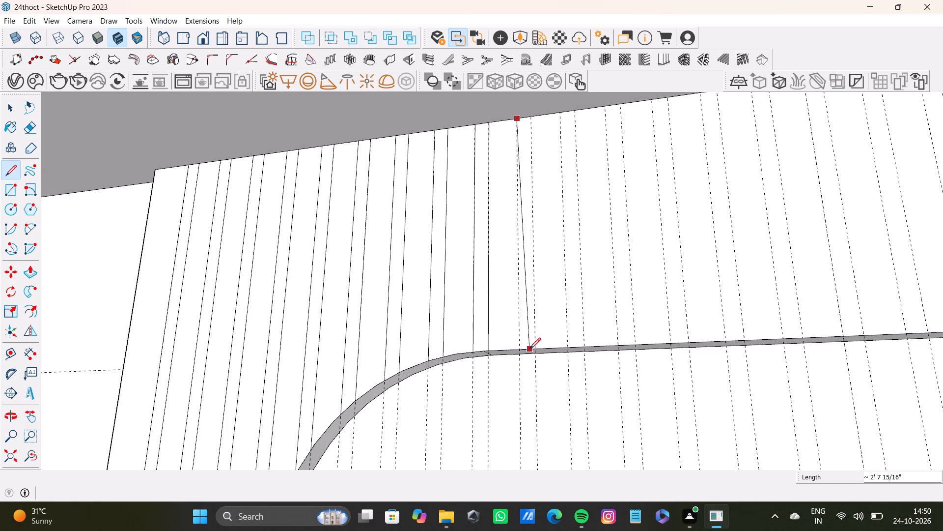
click(521, 348)
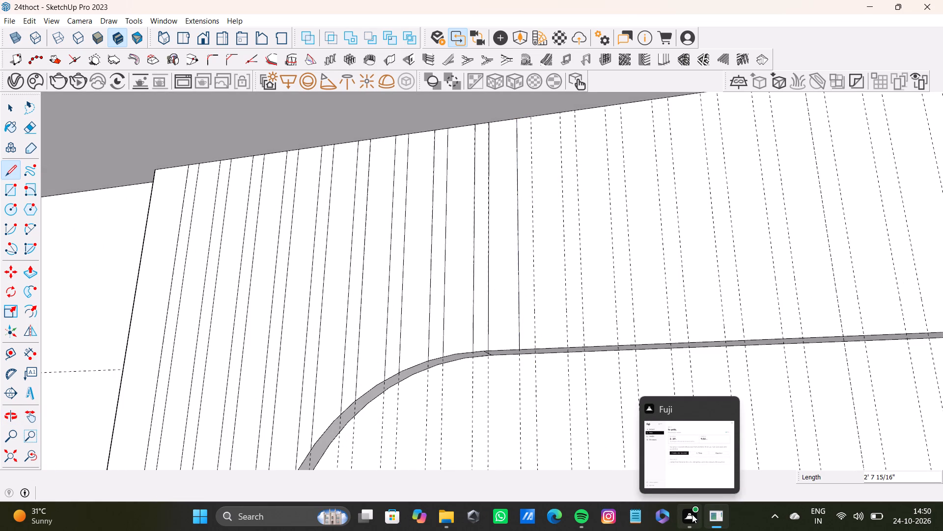
scroll(530, 129, up, 3)
click(530, 113)
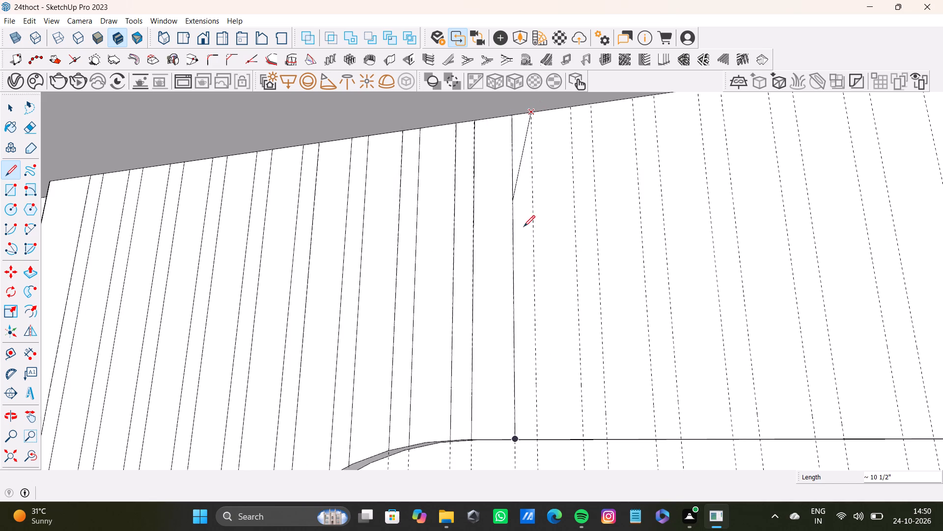
click(536, 437)
Draw two lines about 2' 8" long along the eleventh pair's guides, from the panel's top edge to its straight lower edge.
scroll(534, 425, down, 10)
shift+middle_drag(563, 362, 498, 372)
scroll(499, 269, up, 9)
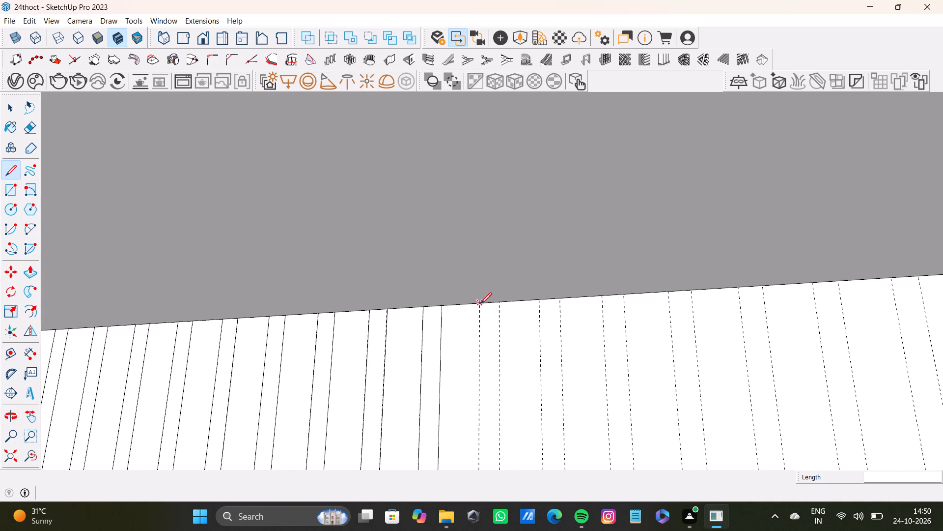
click(479, 303)
scroll(479, 398, down, 3)
shift+middle_drag(479, 396, 492, 250)
click(492, 440)
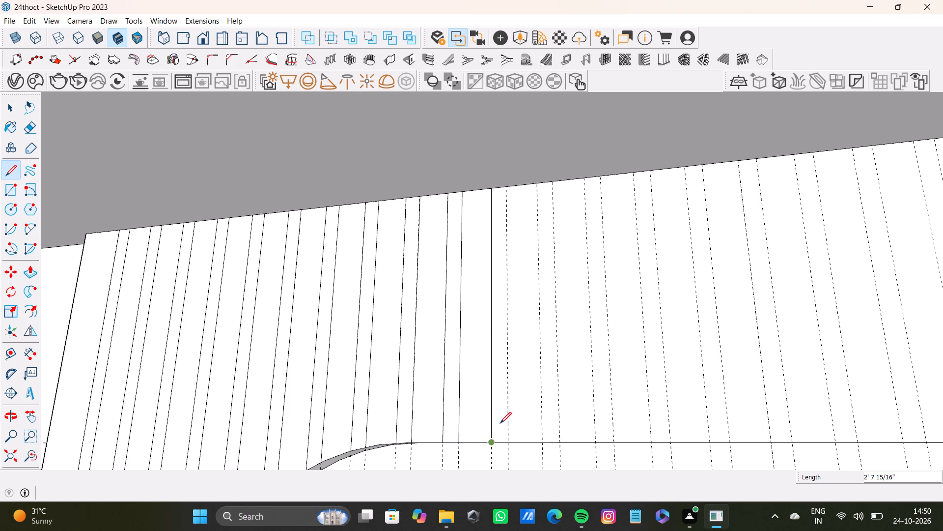
click(505, 188)
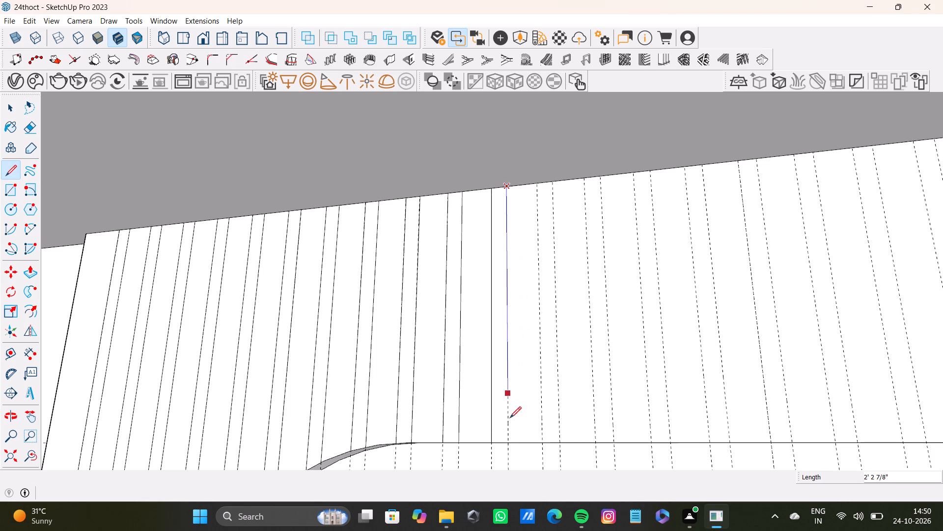
click(510, 441)
Draw six lines about 2' 8" long along the twelfth to fourteenth guide pairs, from the panel's top edge to its straight lower edge.
click(537, 183)
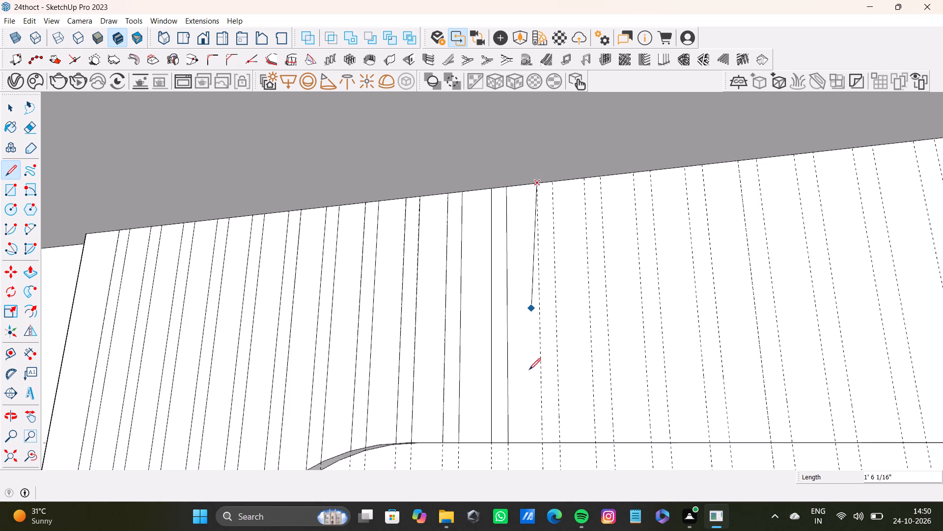
click(547, 439)
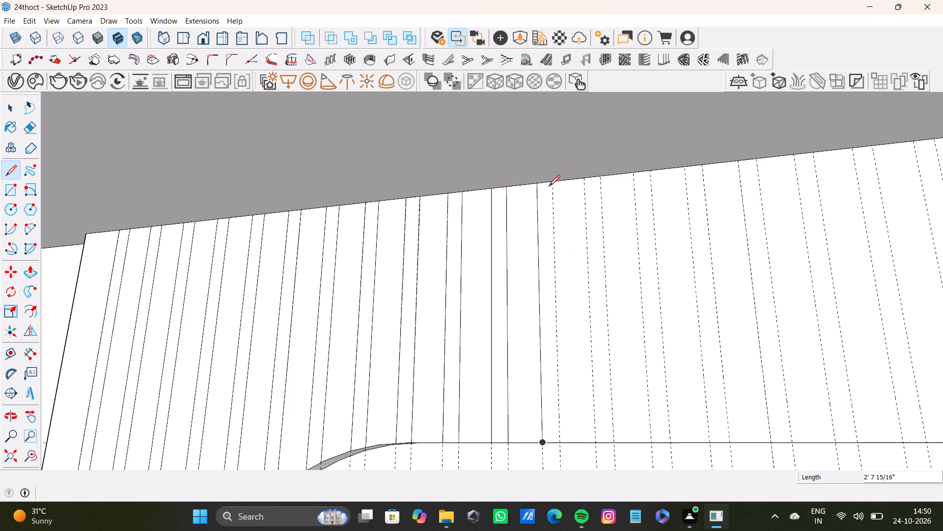
click(552, 181)
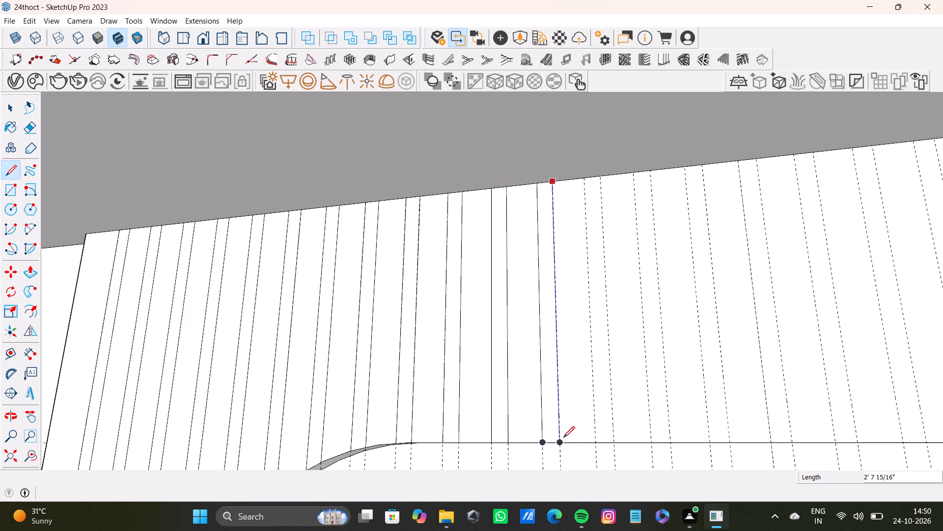
click(563, 439)
click(584, 177)
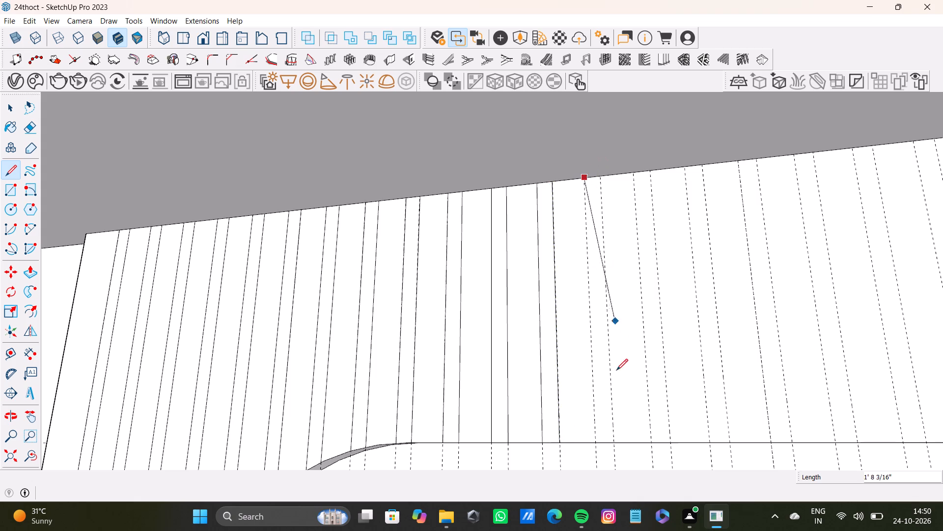
click(597, 440)
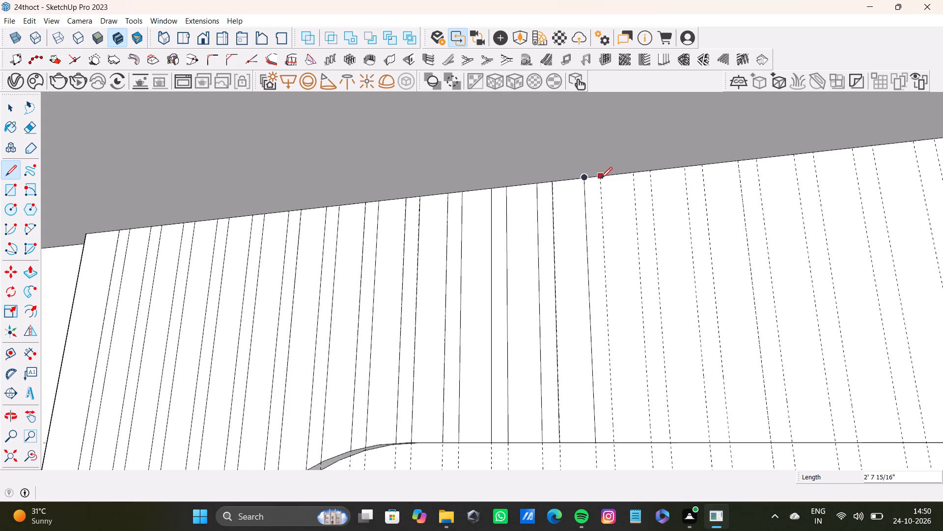
click(601, 177)
click(614, 443)
click(635, 173)
click(653, 442)
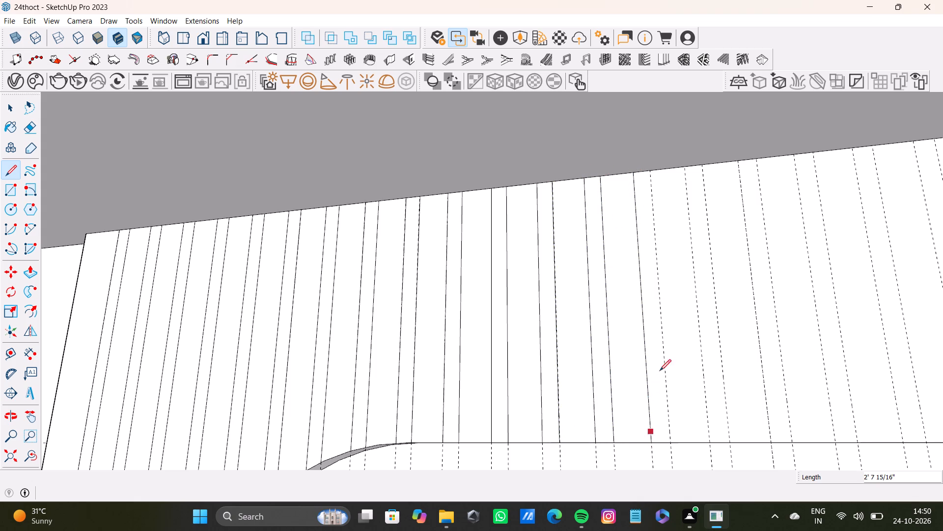
click(650, 173)
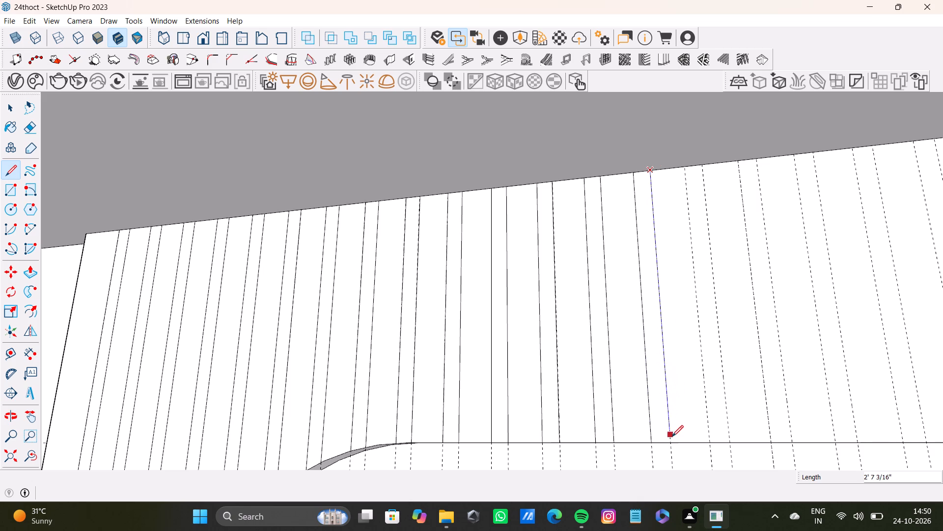
click(672, 439)
Draw two lines about 2' 8" long along the fifteenth pair's guides, from the panel's top edge to its straight lower edge.
scroll(670, 397, down, 5)
shift+middle_drag(687, 352, 454, 274)
scroll(464, 201, up, 4)
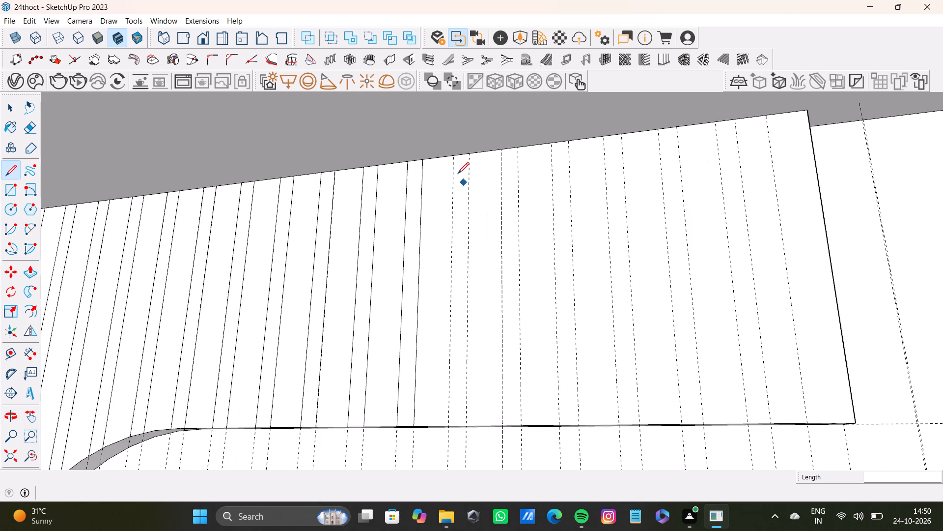
click(454, 155)
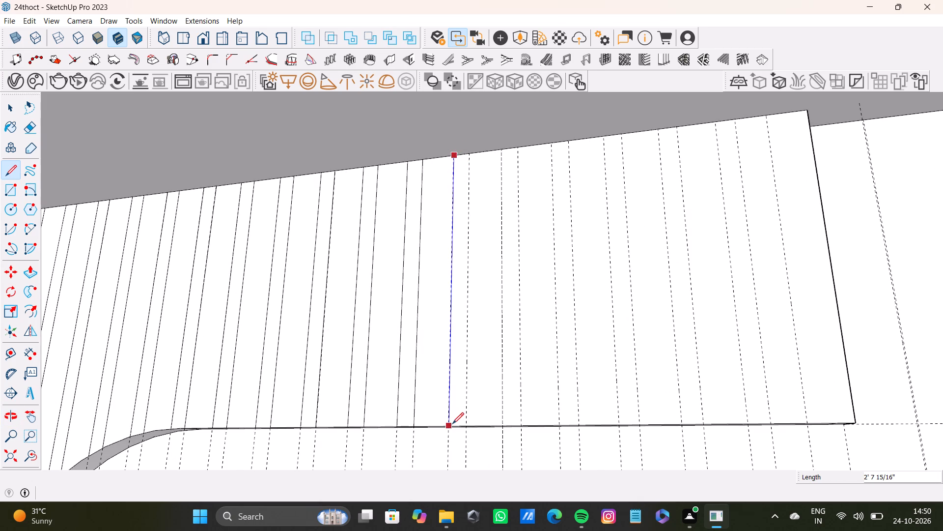
click(452, 424)
click(470, 154)
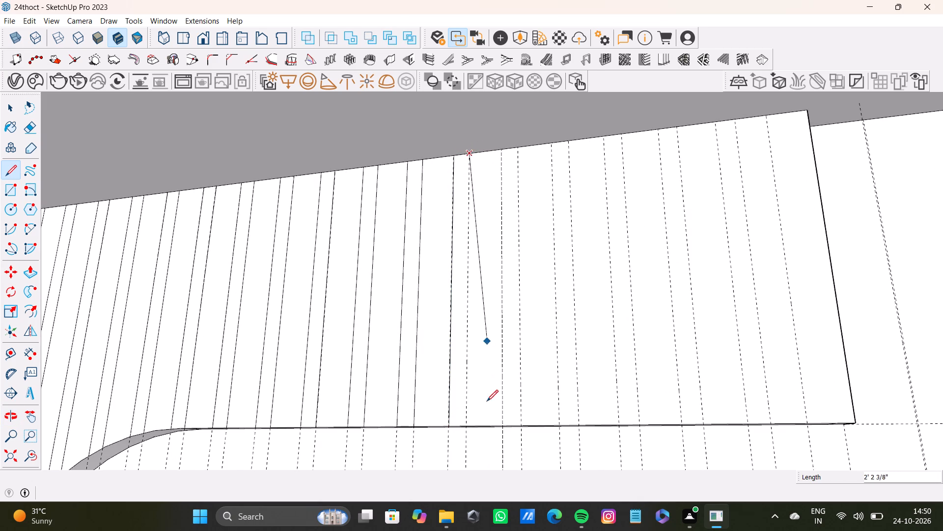
click(466, 431)
Draw a line about 2' 8" long along the sixteenth pair's first guide, from the panel's top edge to its straight lower edge.
click(503, 151)
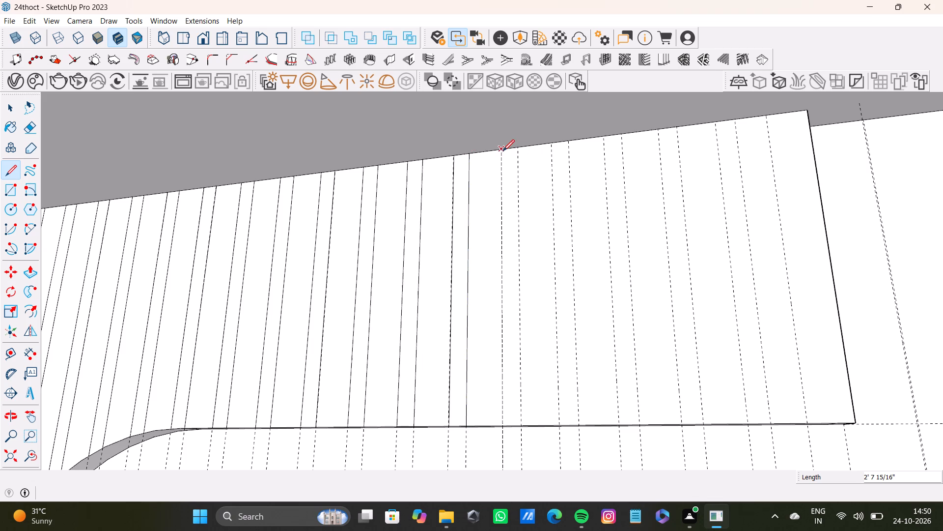
click(504, 424)
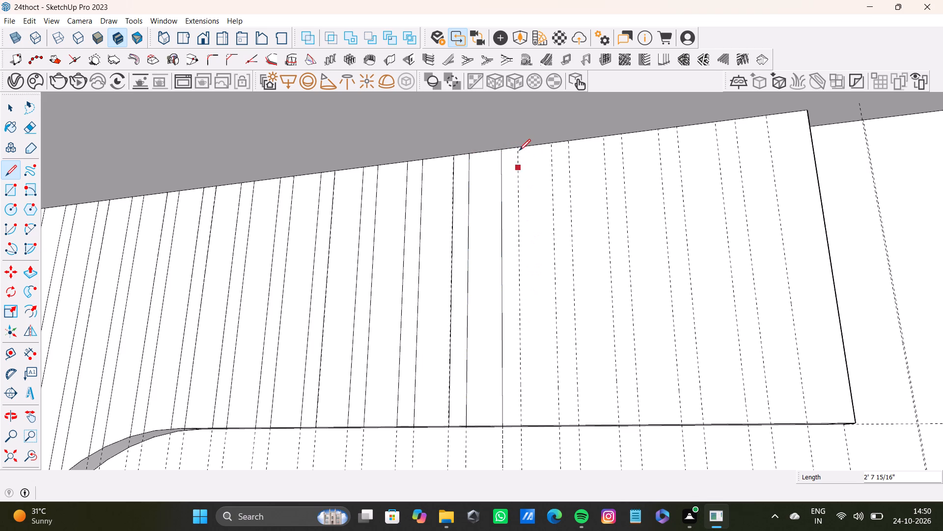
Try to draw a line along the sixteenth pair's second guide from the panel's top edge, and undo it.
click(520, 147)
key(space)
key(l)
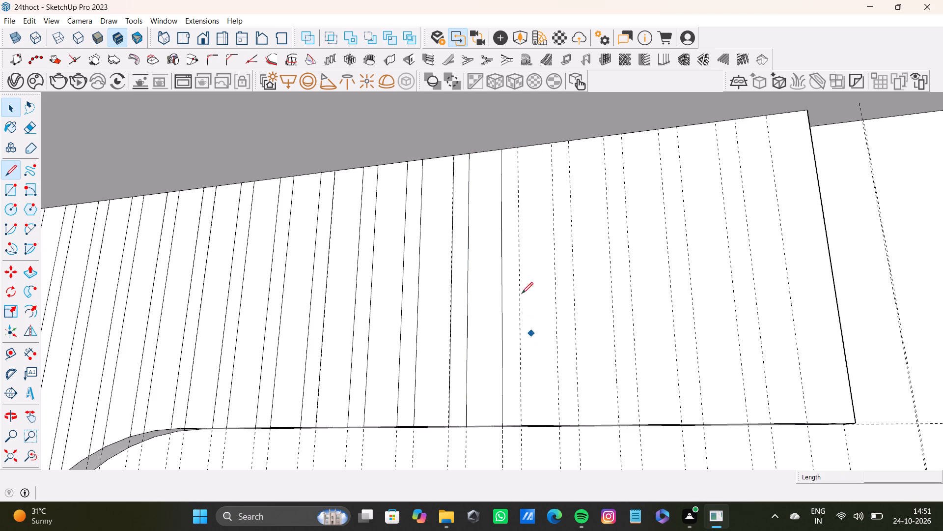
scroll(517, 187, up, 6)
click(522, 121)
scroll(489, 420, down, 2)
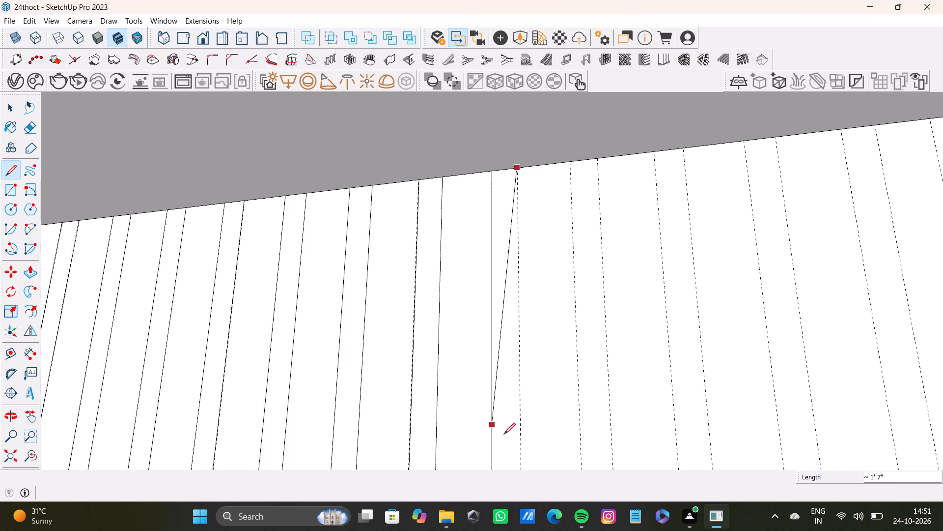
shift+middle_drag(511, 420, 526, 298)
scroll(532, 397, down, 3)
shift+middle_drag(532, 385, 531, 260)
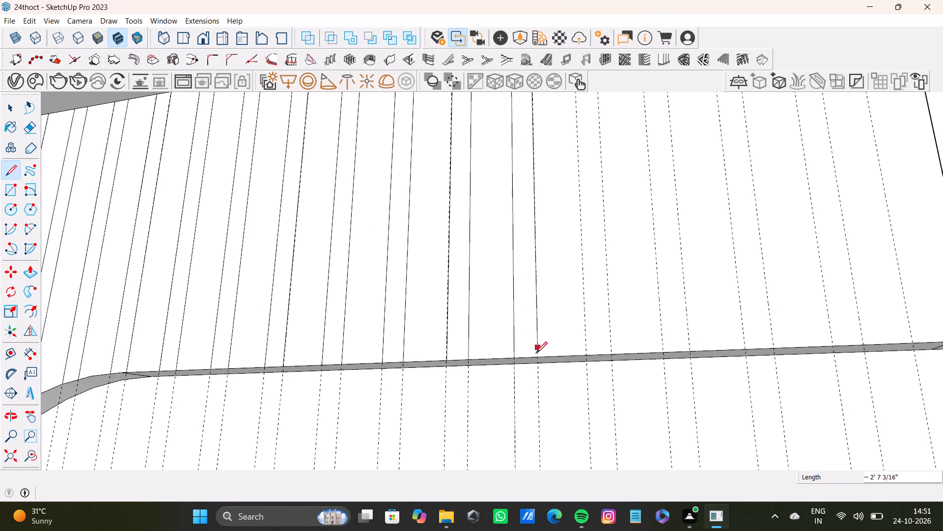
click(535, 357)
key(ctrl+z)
Draw a line about 2' 8" long along the sixteenth pair's second guide, from the panel's top edge to its straight lower edge.
scroll(537, 305, down, 6)
shift+middle_drag(540, 299, 537, 393)
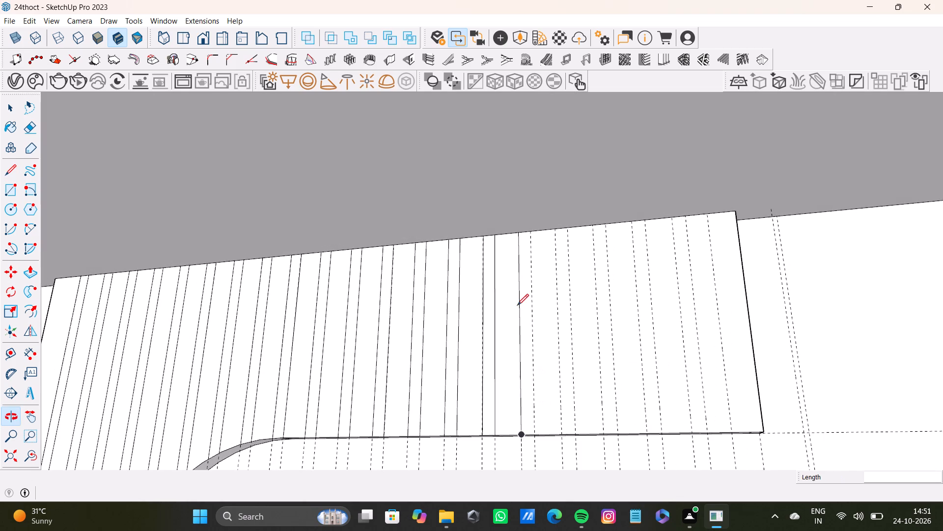
key(l)
scroll(511, 239, up, 8)
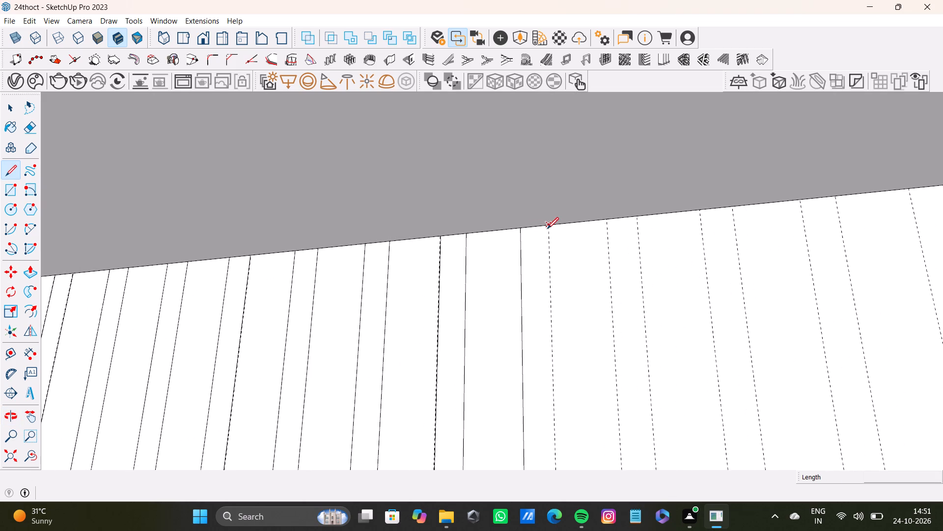
click(548, 229)
scroll(548, 370, down, 3)
shift+middle_drag(549, 376, 559, 207)
scroll(557, 288, down, 3)
shift+middle_drag(560, 371, 575, 227)
scroll(570, 281, up, 2)
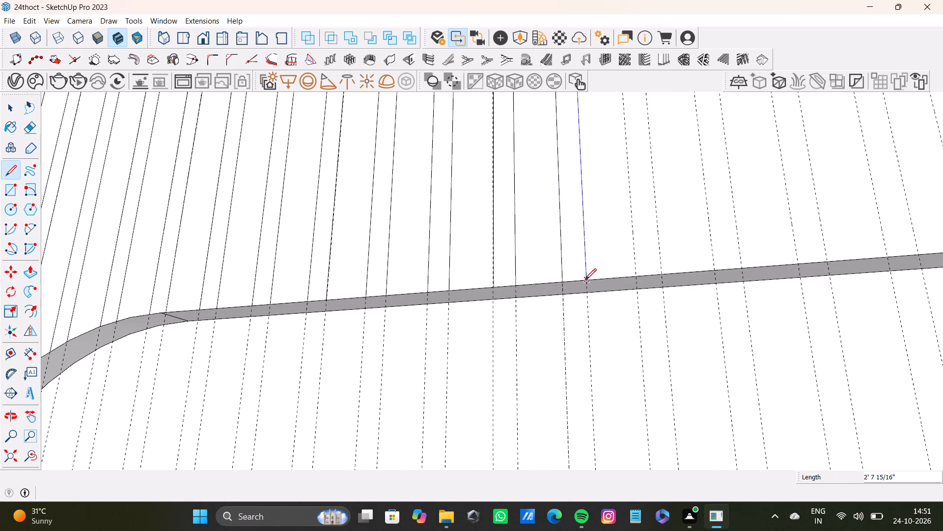
click(585, 282)
key(space)
Draw two lines about 2' 8" long along the seventeenth pair's guides, from the panel's top edge to its straight lower edge.
scroll(592, 276, down, 7)
shift+middle_drag(583, 240, 518, 319)
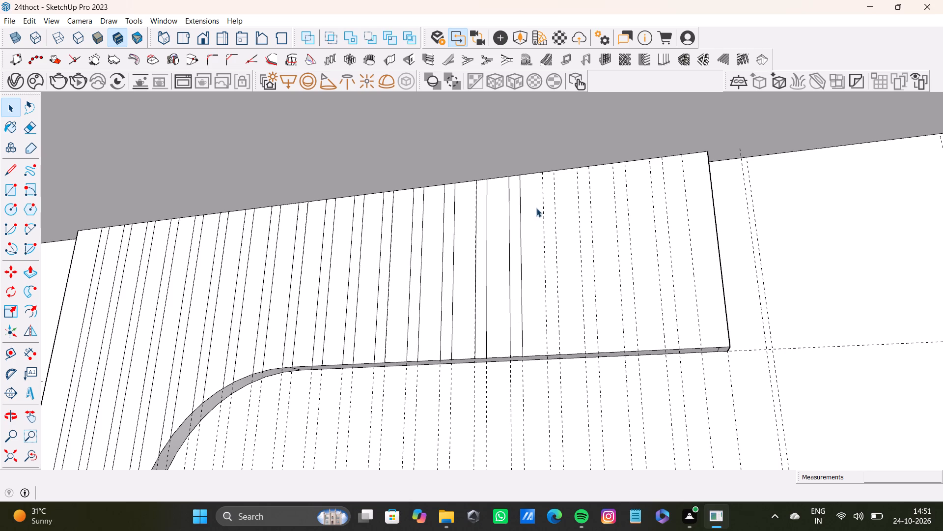
scroll(529, 197, up, 4)
key(l)
scroll(535, 160, up, 6)
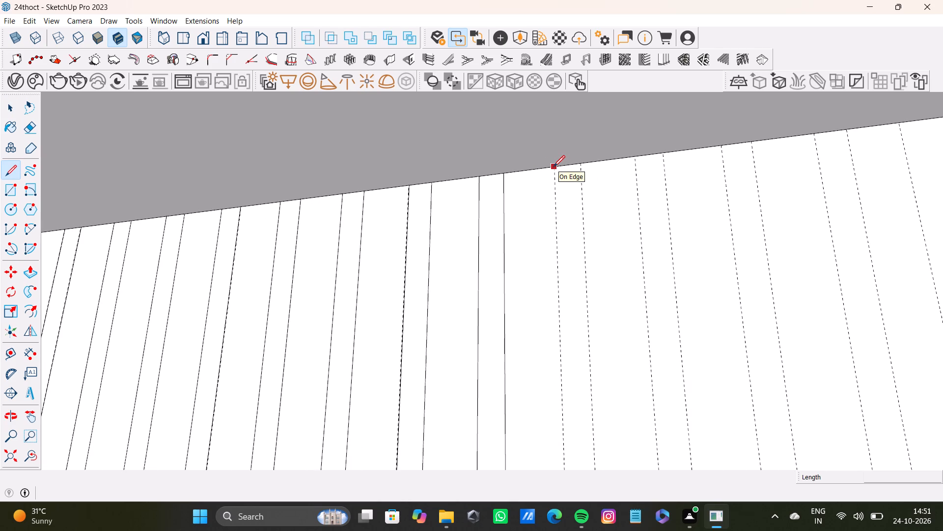
click(554, 167)
scroll(531, 243, down, 13)
middle_drag(568, 304, 545, 194)
scroll(528, 257, down, 4)
scroll(527, 258, up, 4)
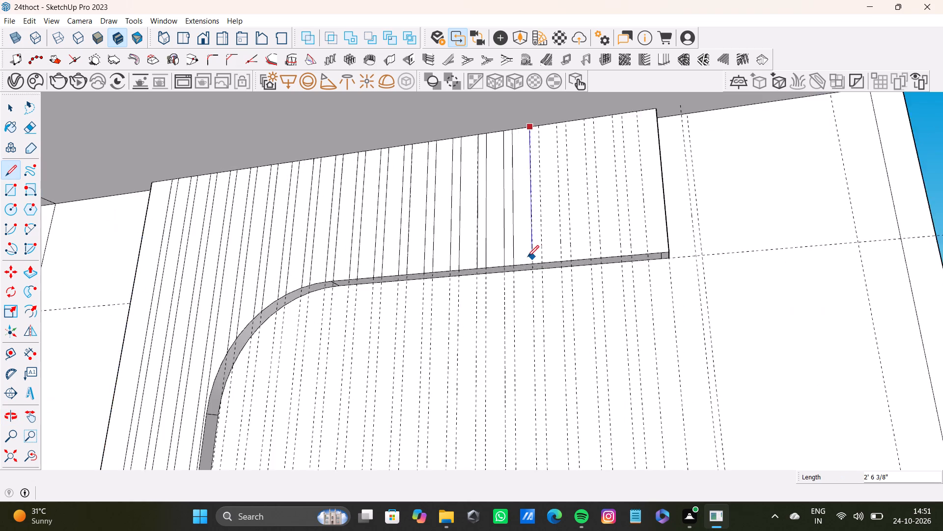
scroll(527, 257, up, 4)
click(535, 268)
key(space)
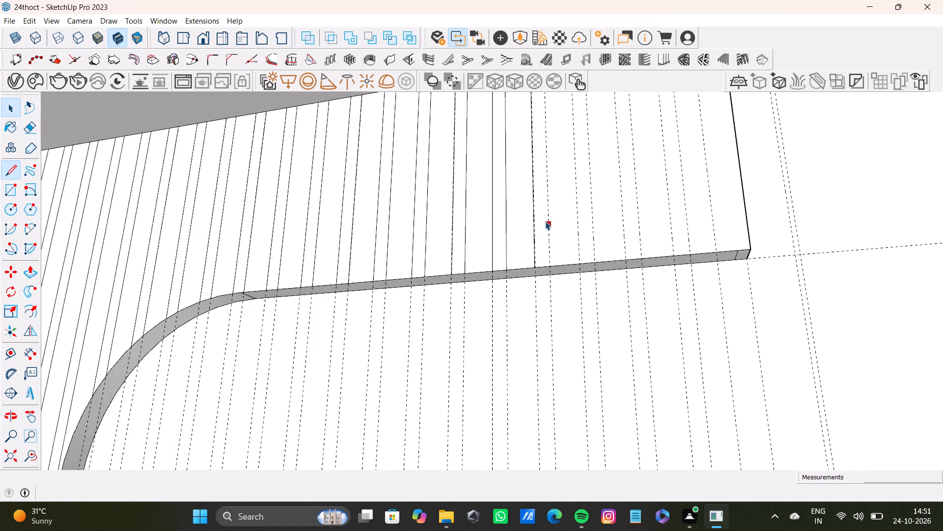
shift+middle_drag(548, 200, 540, 299)
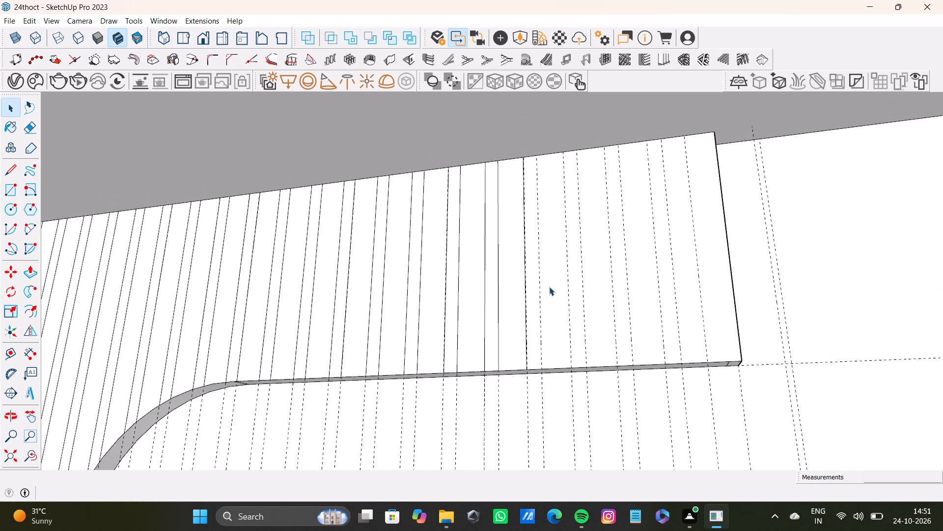
key(l)
scroll(538, 183, up, 5)
click(536, 141)
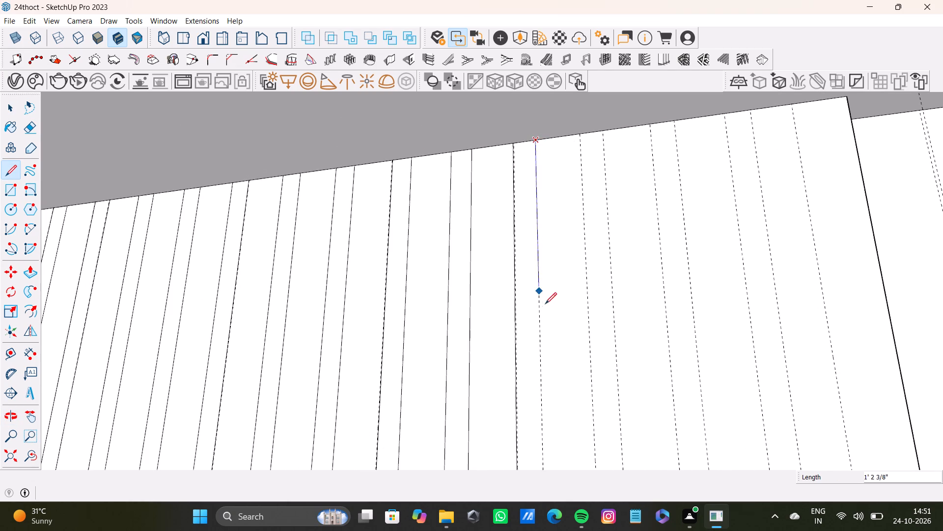
scroll(545, 304, down, 8)
middle_drag(542, 335, 539, 346)
click(542, 408)
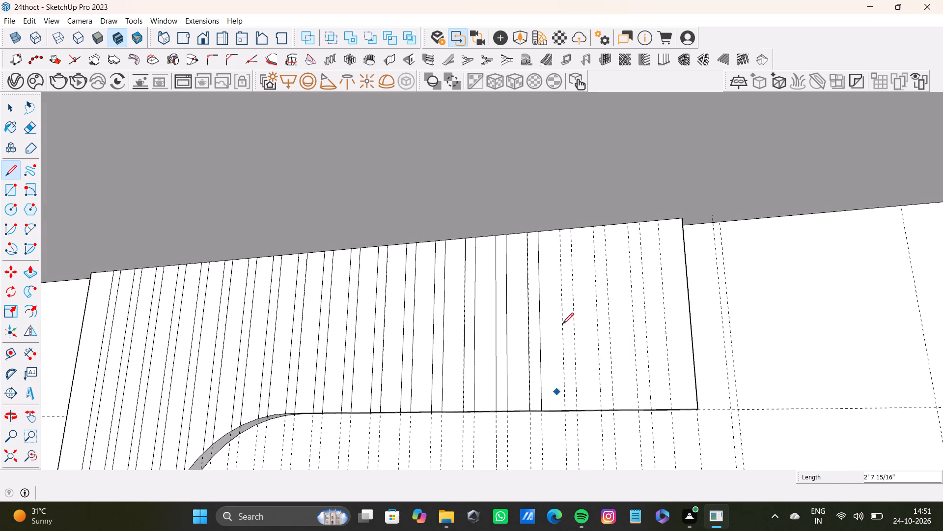
key(space)
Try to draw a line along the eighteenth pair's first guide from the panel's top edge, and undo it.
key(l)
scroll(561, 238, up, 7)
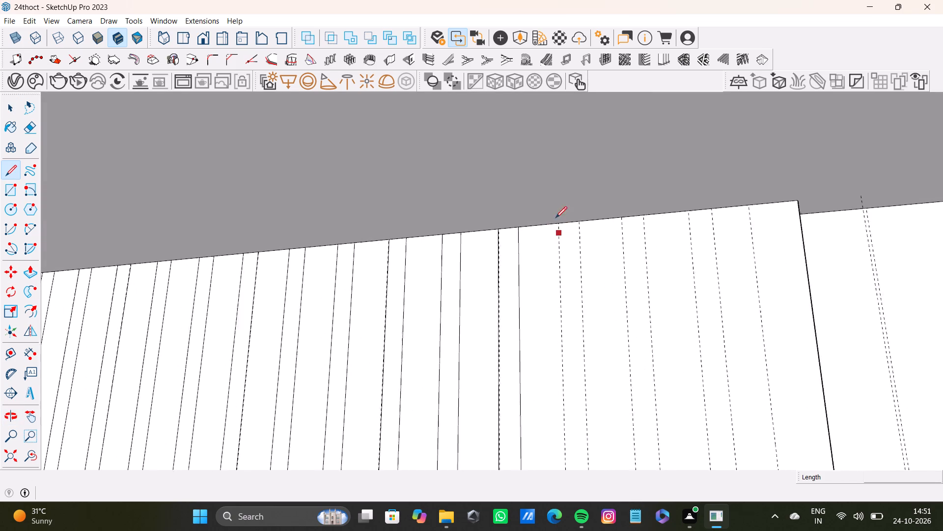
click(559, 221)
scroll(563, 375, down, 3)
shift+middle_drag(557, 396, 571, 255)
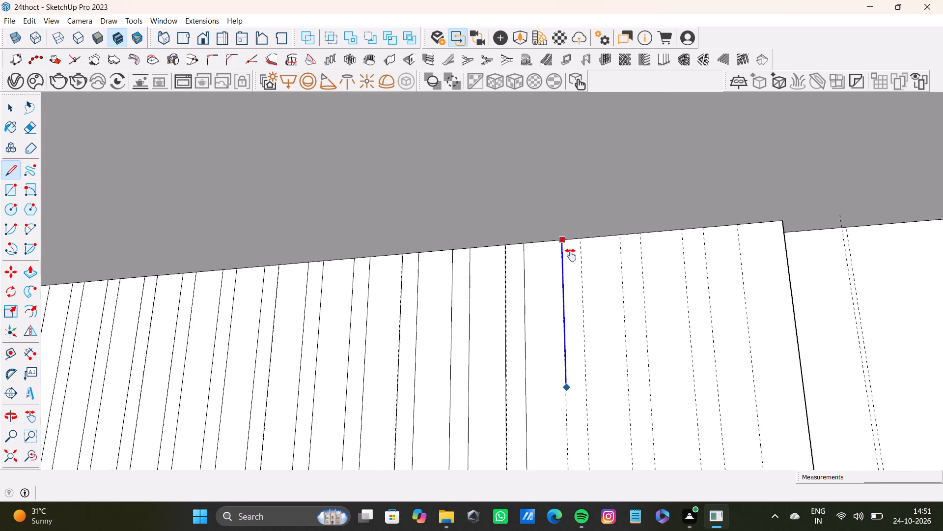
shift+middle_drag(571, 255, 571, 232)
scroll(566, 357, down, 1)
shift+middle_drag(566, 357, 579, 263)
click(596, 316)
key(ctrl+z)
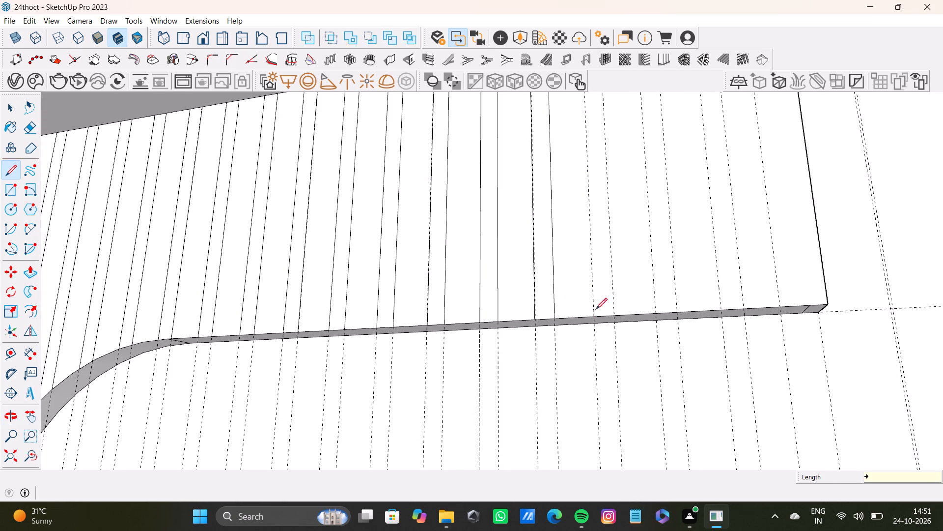
Draw two lines along the eighteenth pair's guides, from the panel's top edge to its straight lower edge.
scroll(587, 282, down, 4)
shift+middle_drag(594, 267, 589, 338)
key(l)
scroll(578, 205, up, 7)
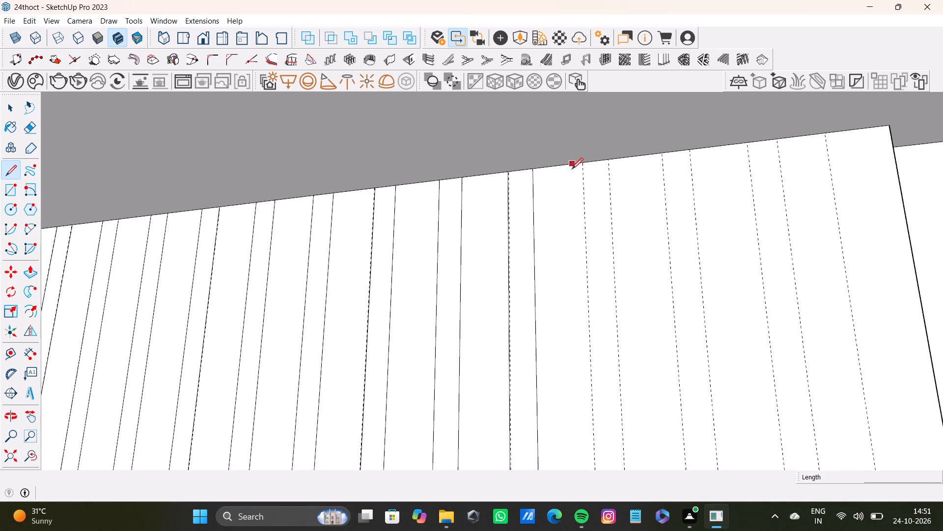
scroll(572, 169, up, 2)
click(584, 164)
scroll(600, 264, down, 4)
shift+middle_drag(593, 297, 596, 128)
scroll(578, 217, down, 3)
shift+middle_drag(582, 258, 595, 206)
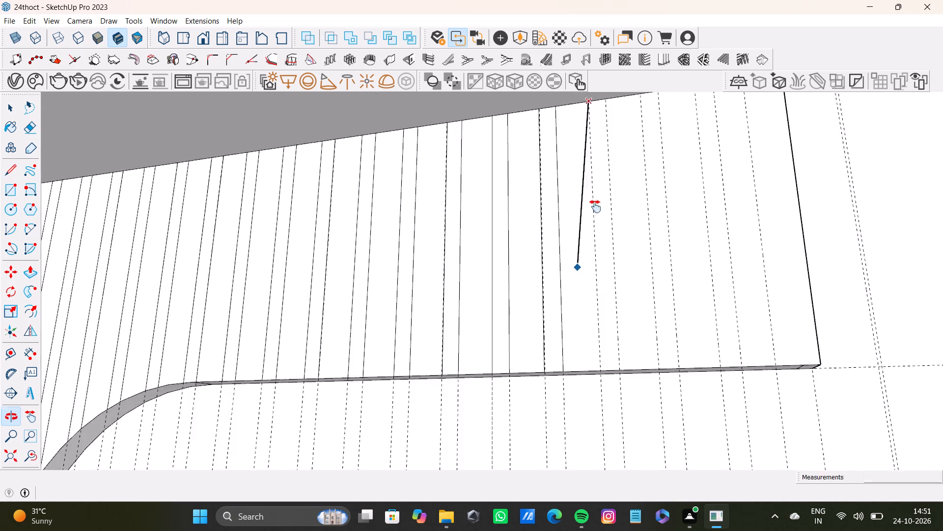
shift+middle_drag(595, 206, 603, 156)
click(622, 258)
scroll(633, 228, down, 5)
shift+middle_drag(613, 202, 593, 395)
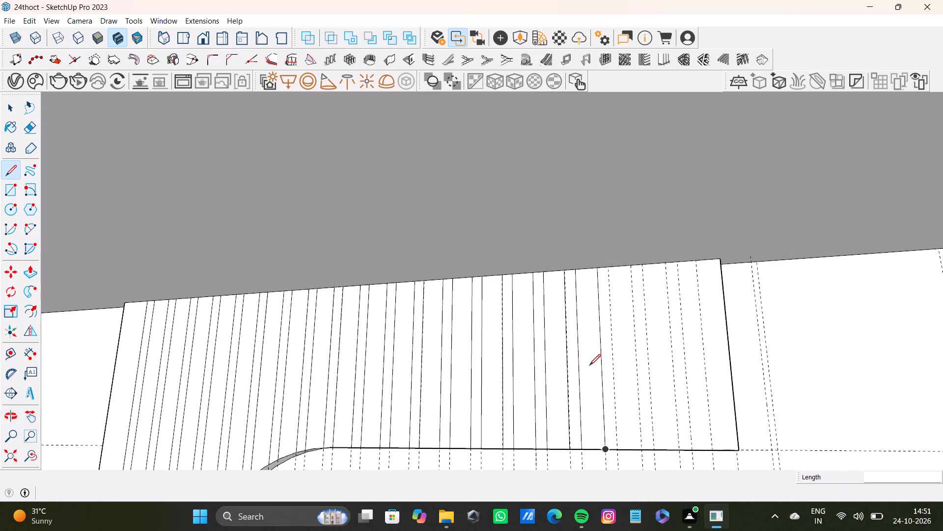
key(l)
scroll(582, 257, up, 10)
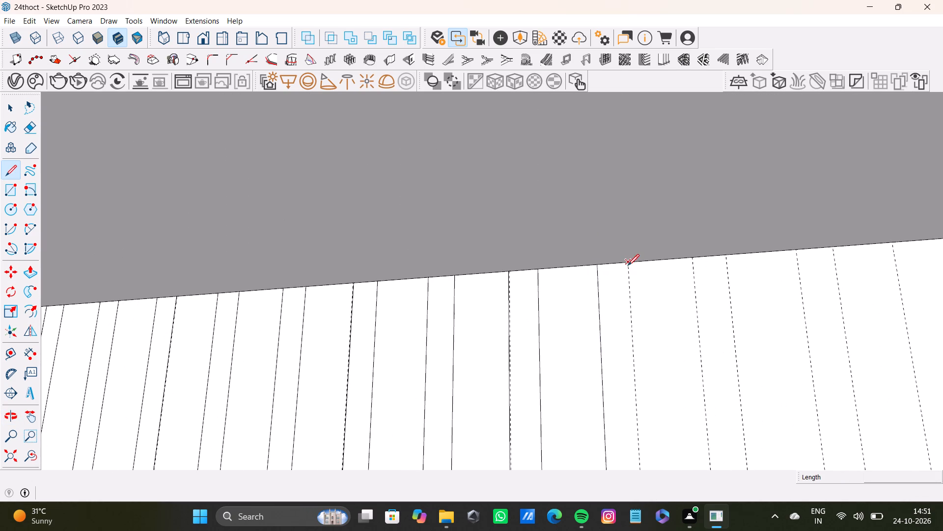
click(628, 265)
scroll(634, 415, down, 4)
shift+middle_drag(633, 422, 613, 224)
shift+middle_drag(613, 369, 617, 251)
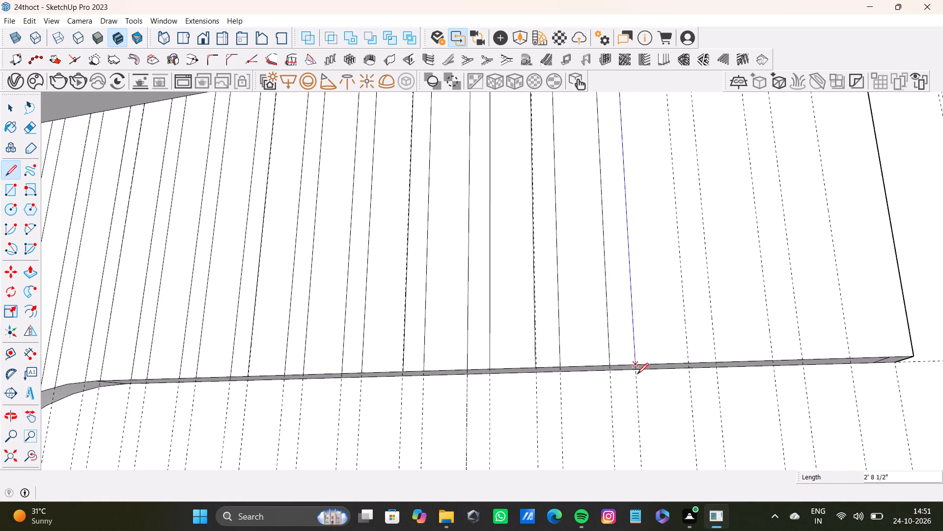
click(637, 363)
Draw two lines about 2' 8" long along the nineteenth pair's guides, from the panel's top edge to its straight lower edge.
scroll(636, 345, down, 5)
shift+middle_drag(637, 319, 538, 337)
scroll(563, 188, up, 4)
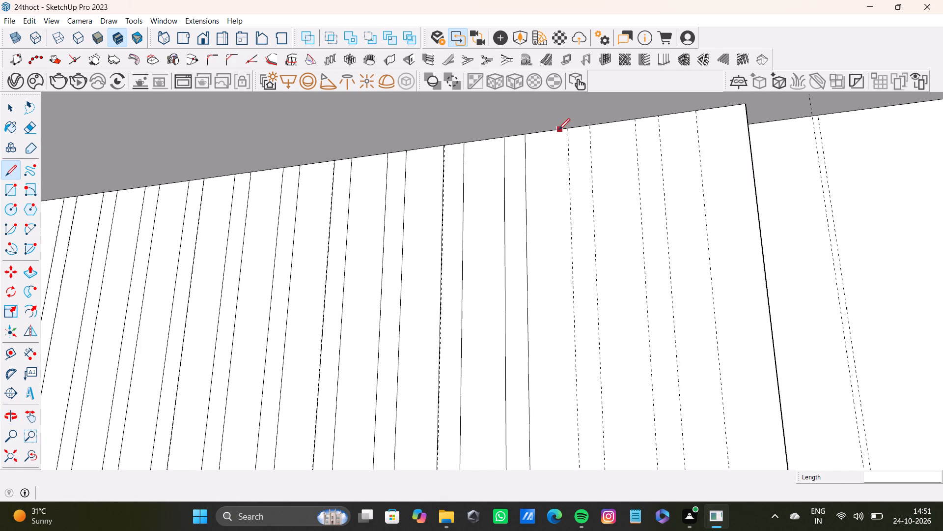
scroll(558, 130, up, 4)
click(568, 128)
scroll(586, 300, down, 4)
shift+middle_drag(579, 319, 603, 90)
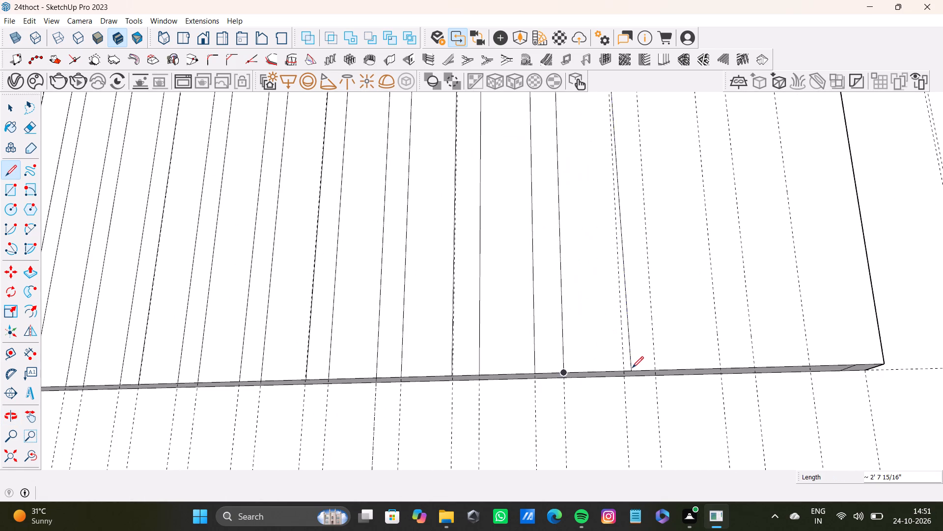
click(628, 368)
scroll(638, 306, down, 5)
shift+middle_drag(626, 308, 595, 336)
scroll(581, 202, up, 3)
shift+middle_drag(596, 102, 584, 190)
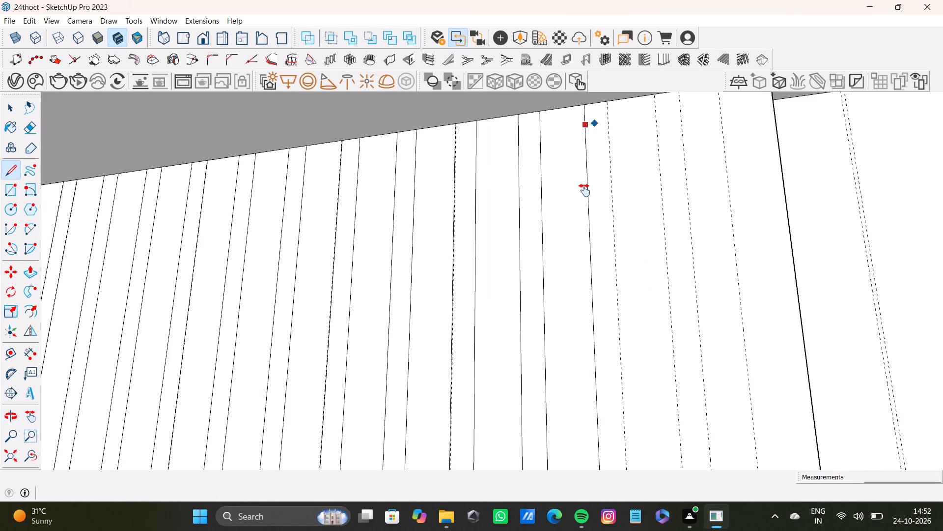
shift+middle_drag(584, 190, 584, 192)
scroll(605, 157, up, 3)
click(597, 164)
scroll(587, 281, down, 4)
shift+middle_drag(584, 340, 605, 127)
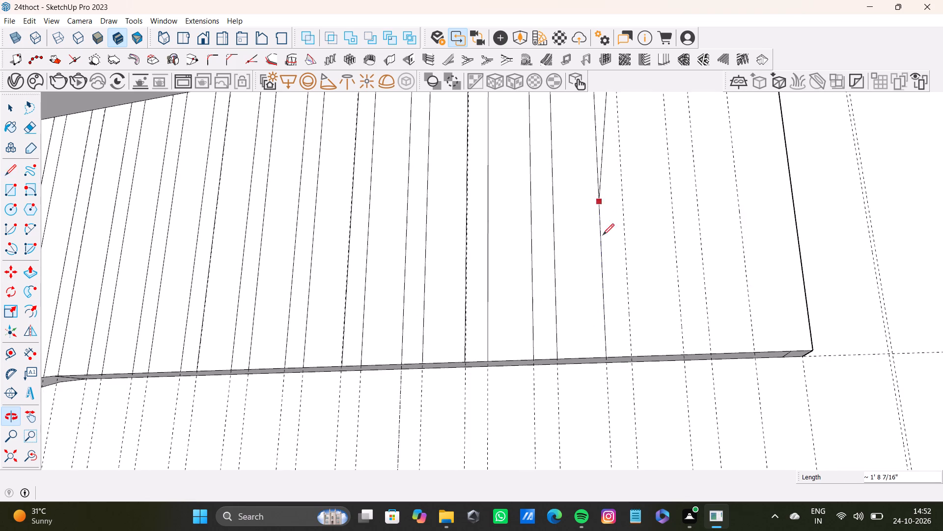
middle_drag(609, 274, 601, 218)
click(623, 298)
Draw a line about 2' 8" long along the twentieth pair's first guide, from the panel's top edge to its straight lower edge.
scroll(618, 286, down, 7)
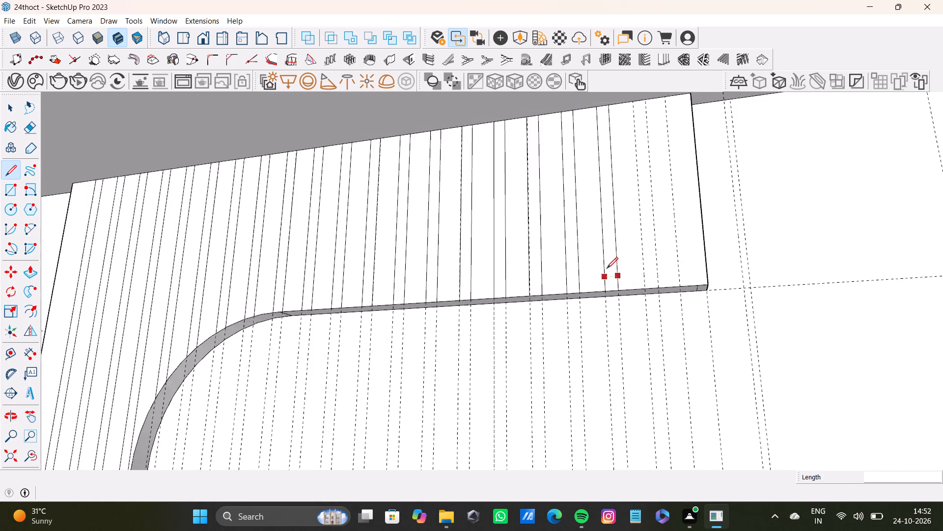
shift+middle_drag(607, 268, 566, 293)
scroll(623, 217, up, 7)
shift+middle_drag(572, 93, 576, 196)
scroll(584, 193, up, 3)
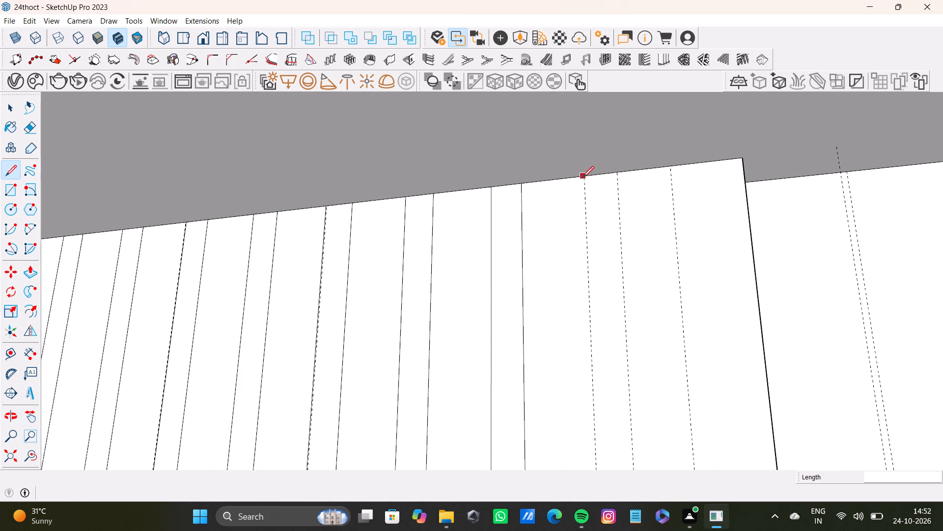
click(584, 177)
scroll(574, 349, down, 3)
shift+middle_drag(582, 393, 615, 187)
scroll(619, 332, down, 1)
shift+middle_drag(620, 337, 614, 234)
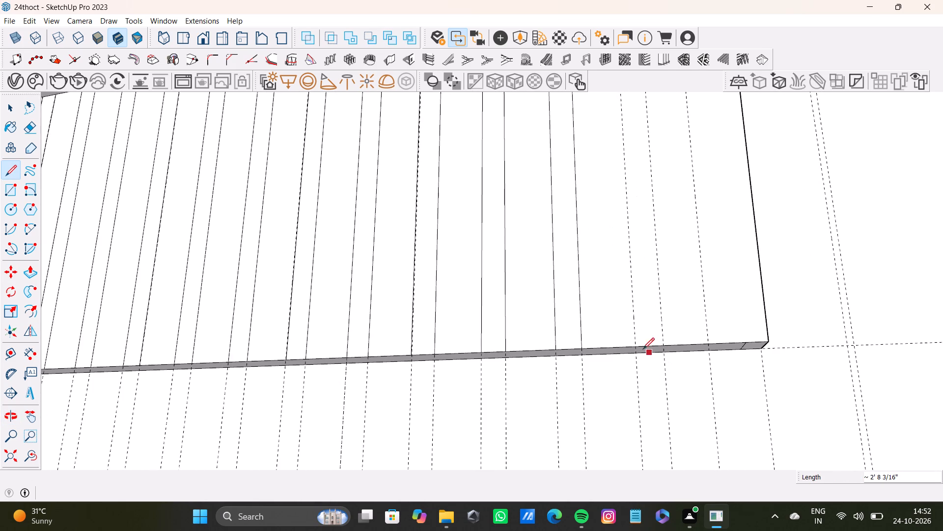
click(634, 345)
Draw a line about 2' 8" long along the twentieth pair's second guide, from the panel's top edge to its straight lower edge.
scroll(692, 226, down, 3)
shift+middle_drag(665, 256, 666, 372)
scroll(634, 229, up, 7)
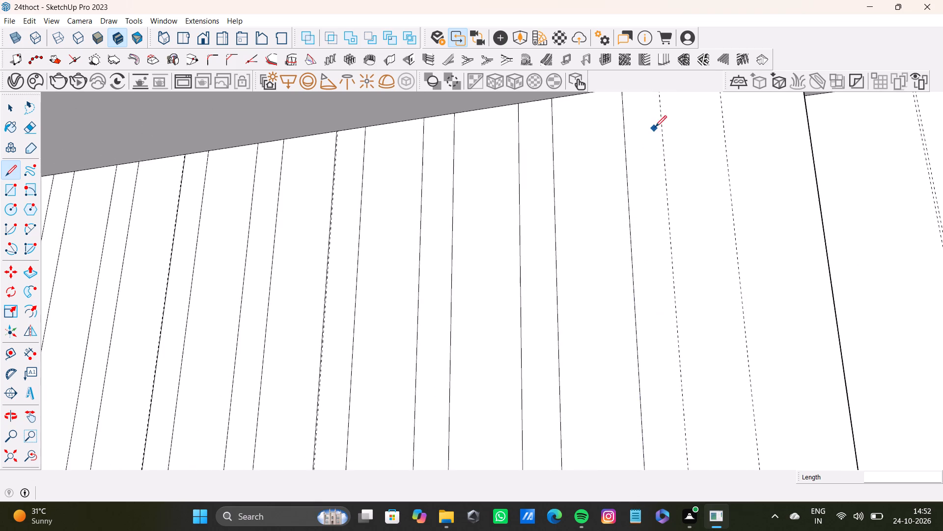
shift+middle_drag(656, 129, 655, 167)
scroll(652, 167, up, 4)
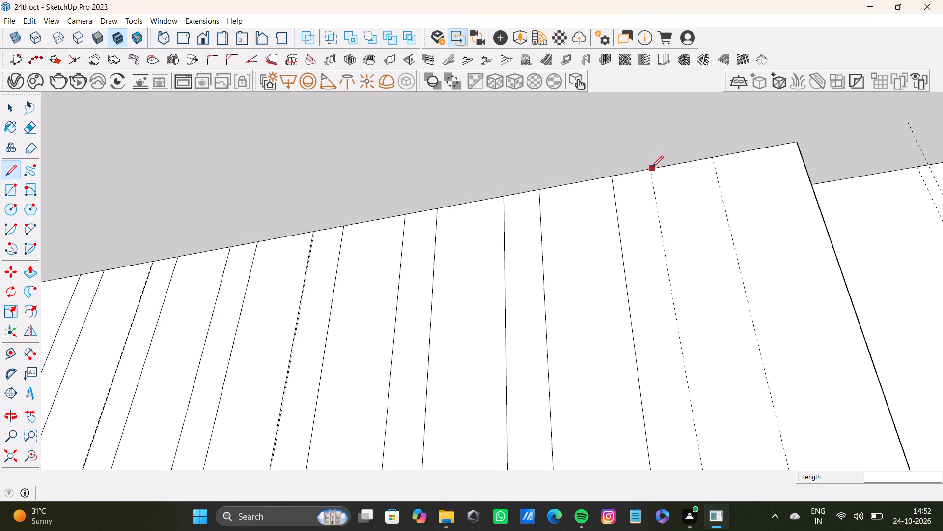
scroll(652, 167, up, 5)
click(654, 172)
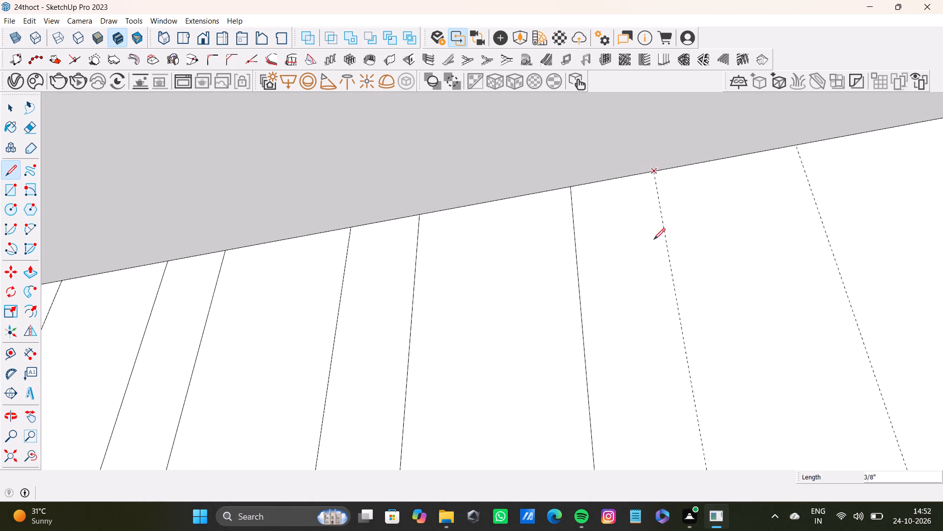
scroll(647, 383, down, 5)
shift+middle_drag(643, 403, 664, 205)
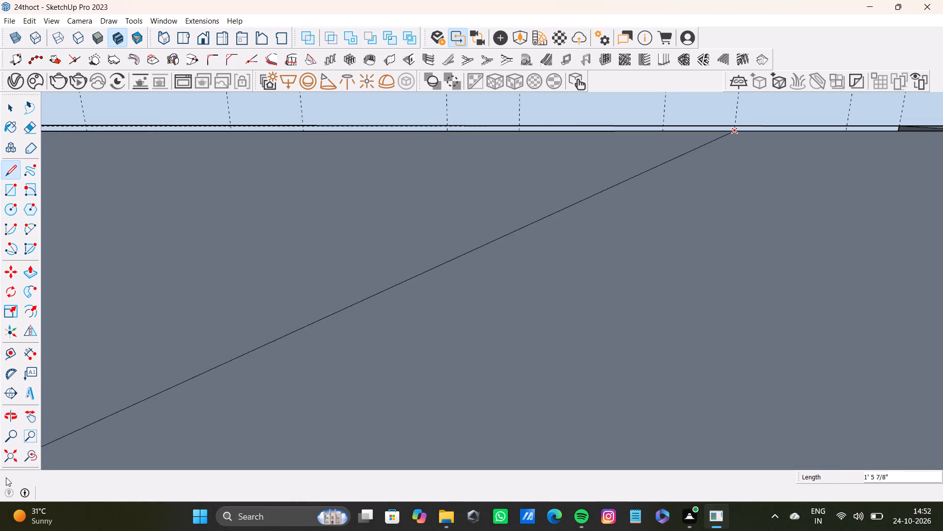
drag(32, 454, 16, 456)
click(8, 456)
scroll(848, 297, up, 4)
shift+middle_drag(770, 223, 661, 120)
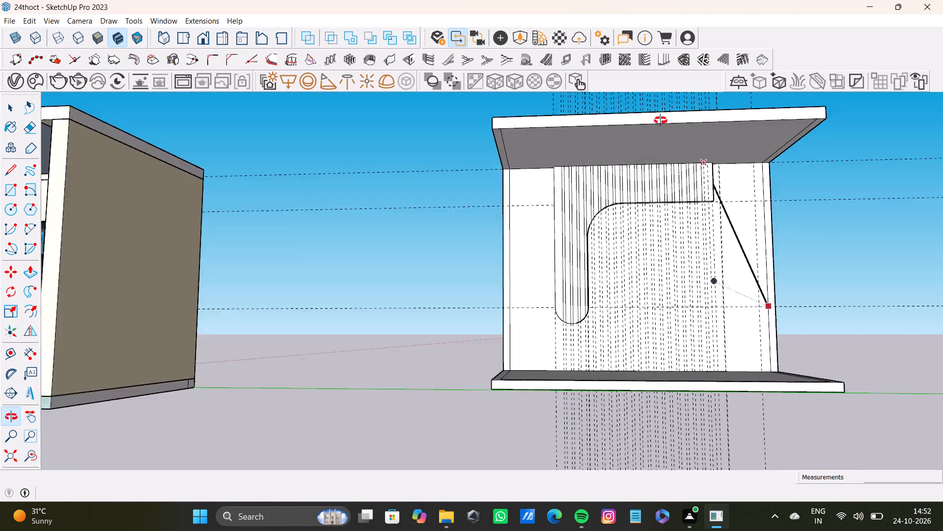
shift+middle_drag(661, 120, 663, 150)
scroll(732, 257, up, 16)
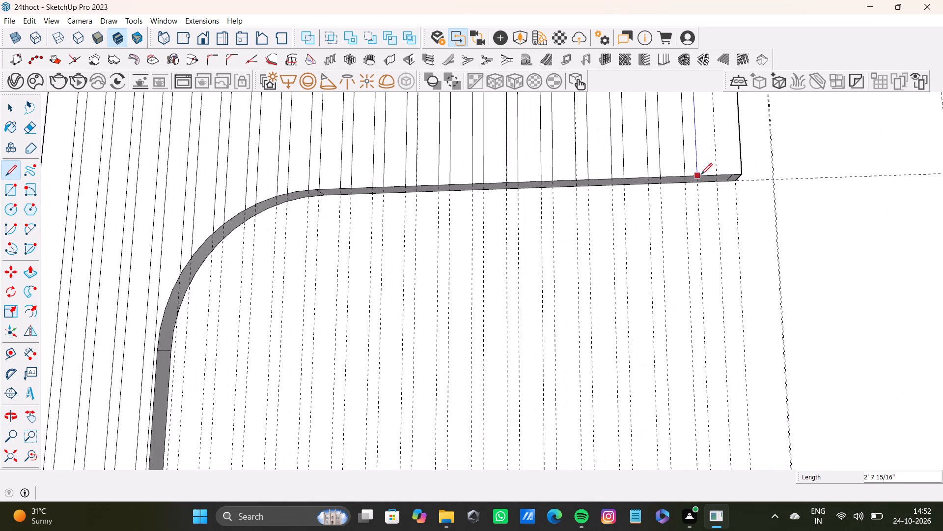
click(699, 175)
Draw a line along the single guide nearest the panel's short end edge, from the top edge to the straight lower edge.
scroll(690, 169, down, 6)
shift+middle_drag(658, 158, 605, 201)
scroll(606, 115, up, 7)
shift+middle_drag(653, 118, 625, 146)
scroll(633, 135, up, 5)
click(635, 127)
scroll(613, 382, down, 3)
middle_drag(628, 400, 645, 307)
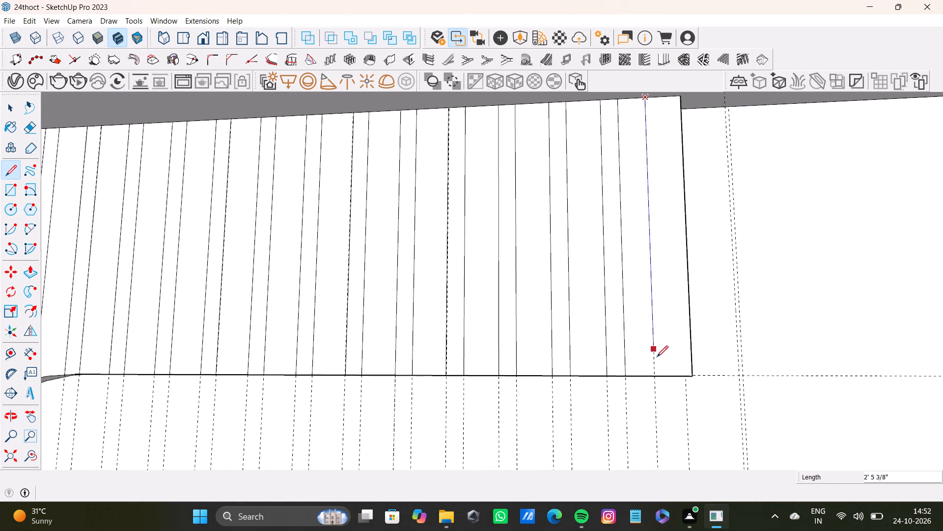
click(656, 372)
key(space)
Delete the last line drawn near the panel's short end edge together with the guide beneath it.
scroll(636, 314, down, 3)
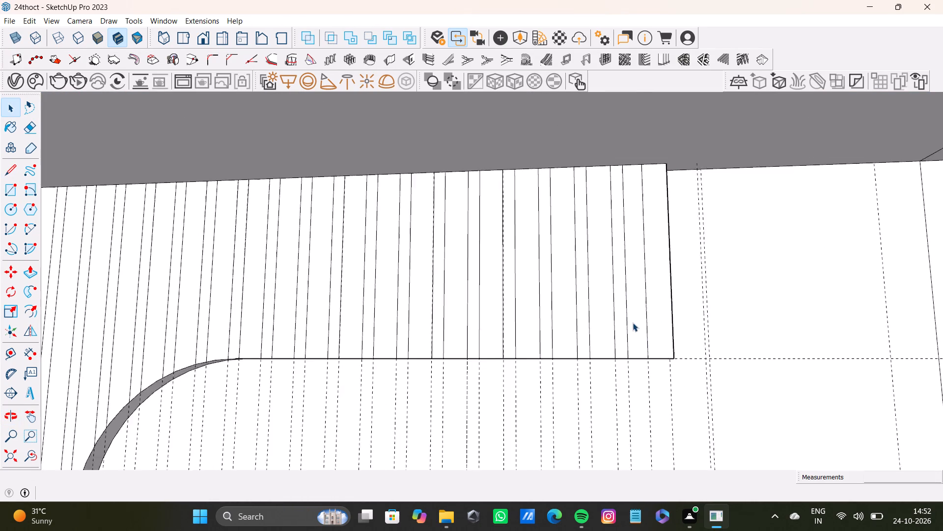
scroll(633, 323, down, 6)
scroll(643, 329, up, 8)
key(space)
click(639, 342)
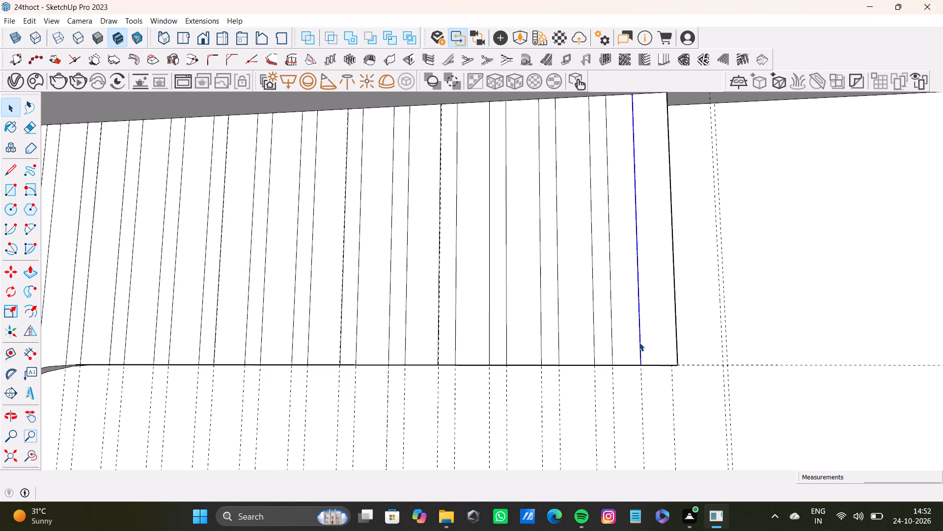
key(Delete)
key(Pause)
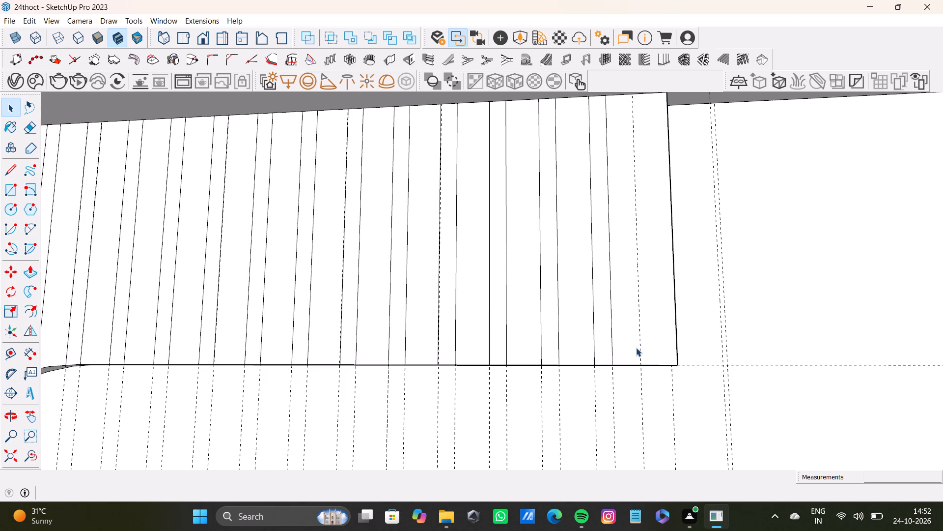
click(640, 357)
key(Delete)
key(Delete)
Place a guide 4" from the twentieth pair's second line, toward the panel's short end edge.
key(t)
scroll(638, 342, up, 3)
drag(603, 347, 615, 346)
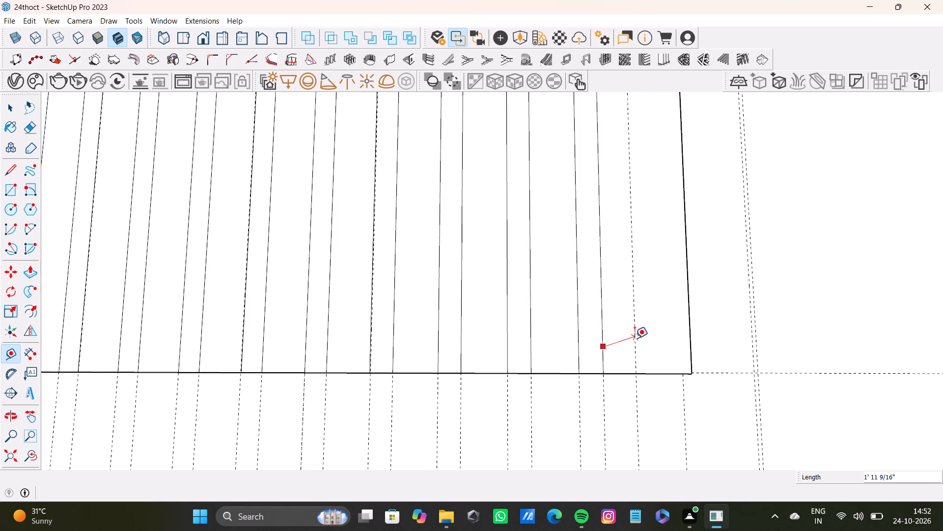
key(4)
key(shift+quotedbl)
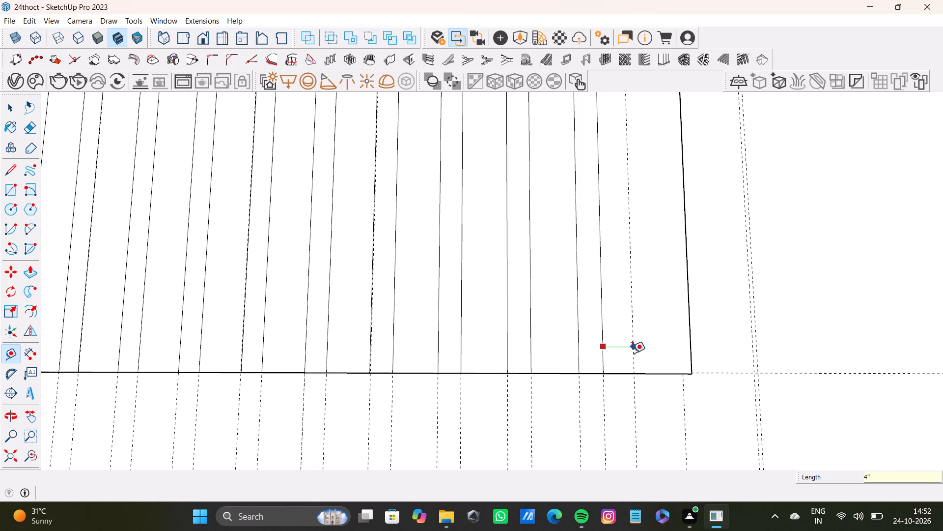
key(Return)
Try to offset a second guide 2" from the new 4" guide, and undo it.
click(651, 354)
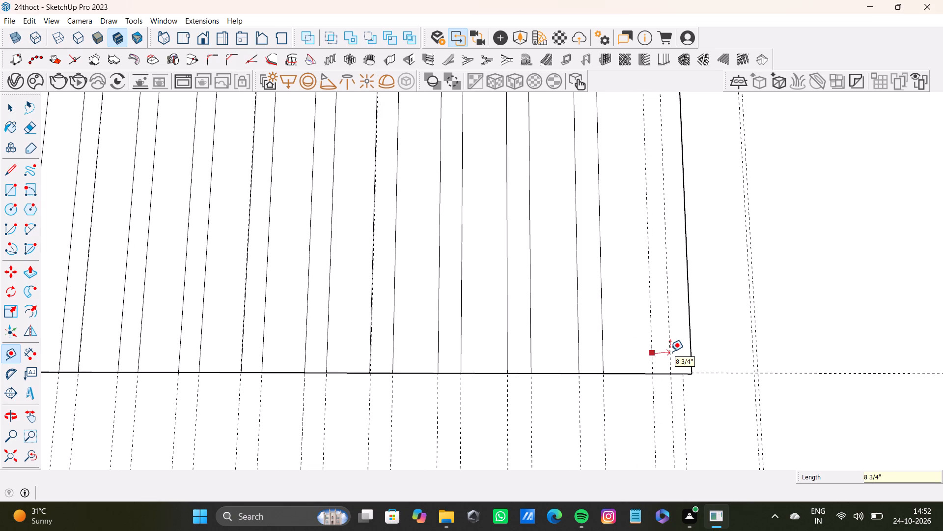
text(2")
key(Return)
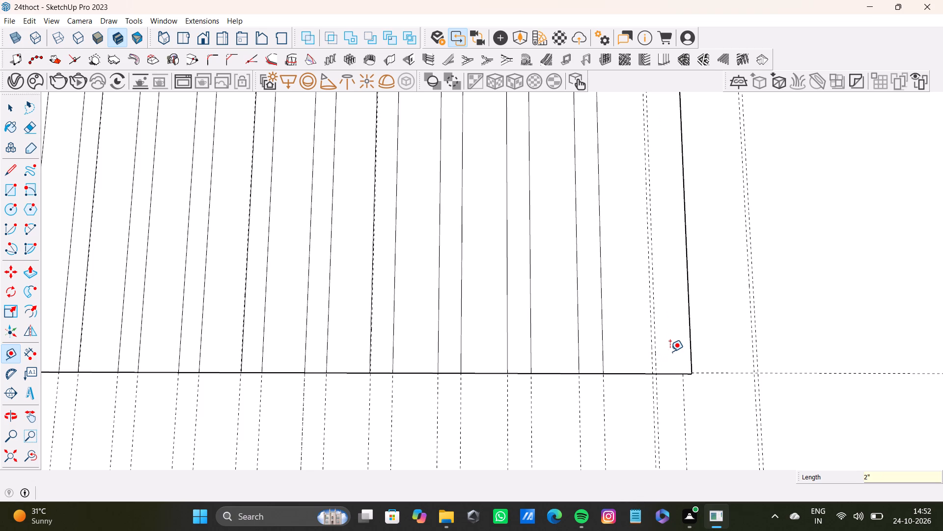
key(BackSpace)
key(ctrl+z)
Place a second guide 2" from the new 4" guide, toward the panel's short end edge.
scroll(672, 246, up, 9)
drag(658, 325, 664, 324)
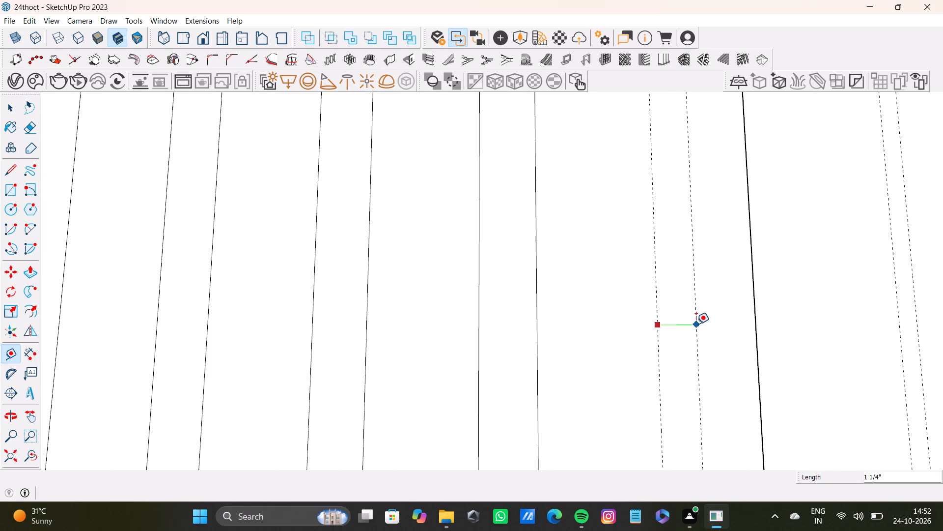
text(2")
key(Return)
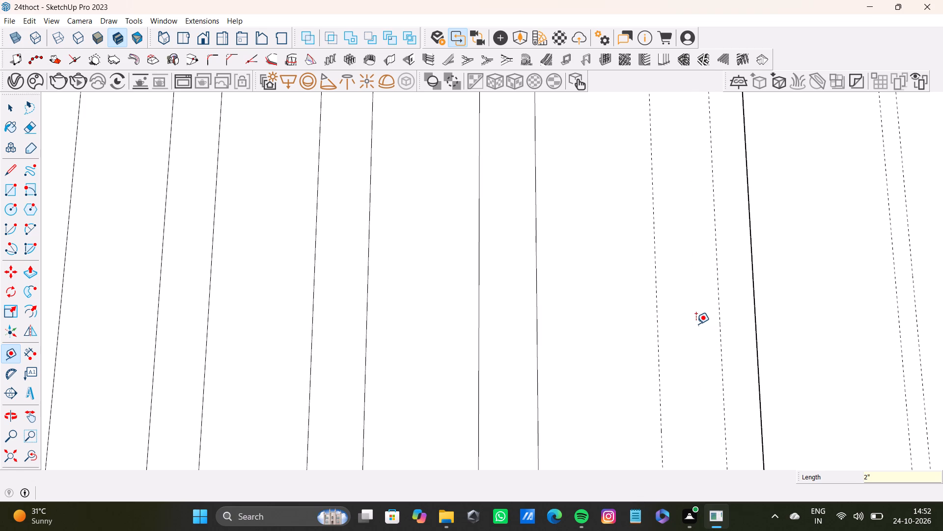
Draw a line about 2' 8" long along the twenty-first pair's first guide, from the panel's top edge to its straight lower edge.
scroll(696, 324, down, 15)
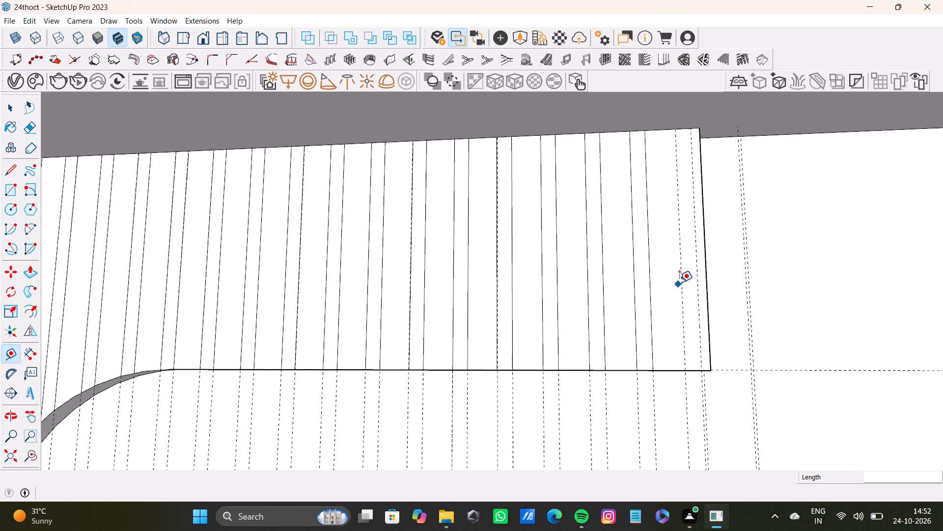
key(l)
scroll(676, 147, up, 4)
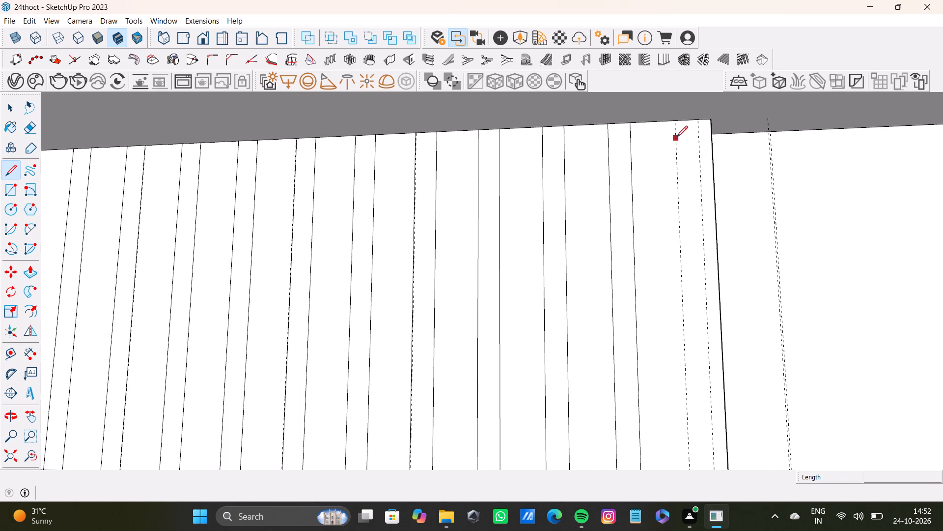
click(675, 123)
scroll(683, 210, down, 8)
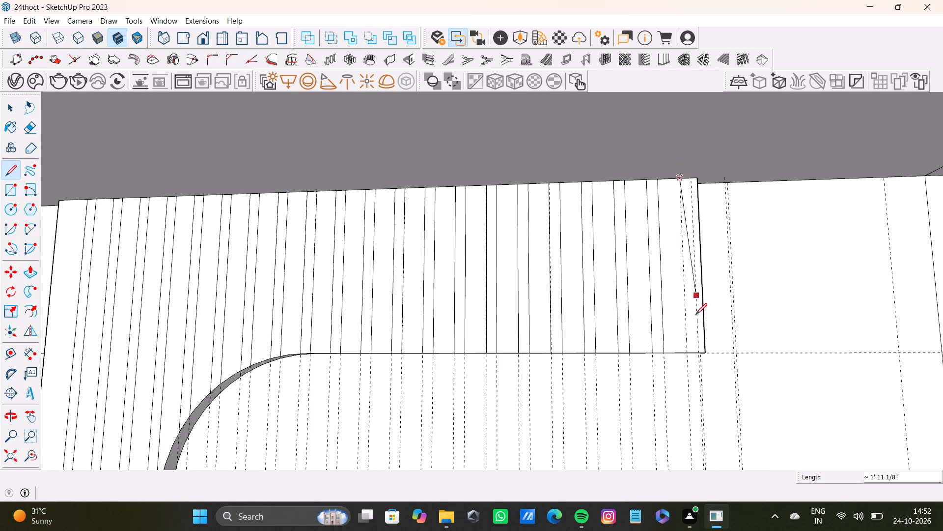
click(689, 351)
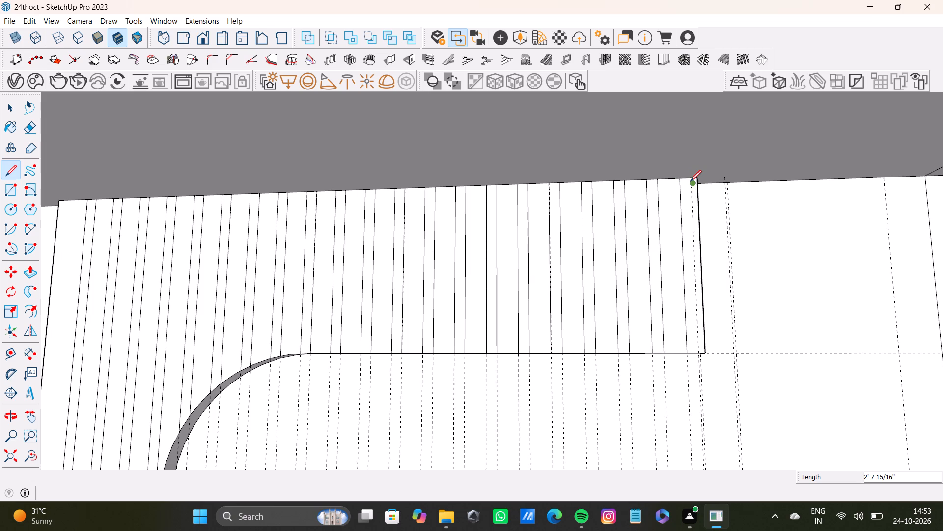
Draw a line along the twenty-first pair's second guide, from the panel's top edge to its straight lower edge.
click(691, 181)
key(space)
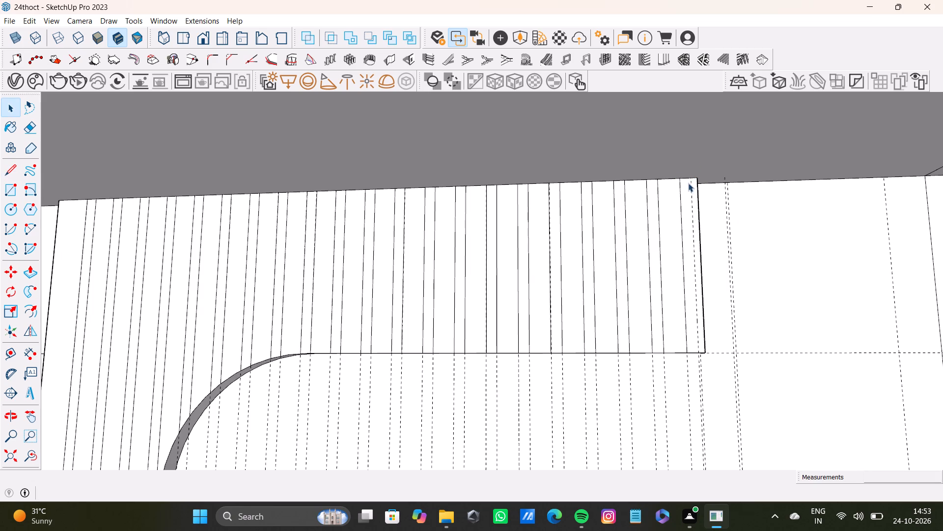
key(l)
scroll(689, 182, up, 10)
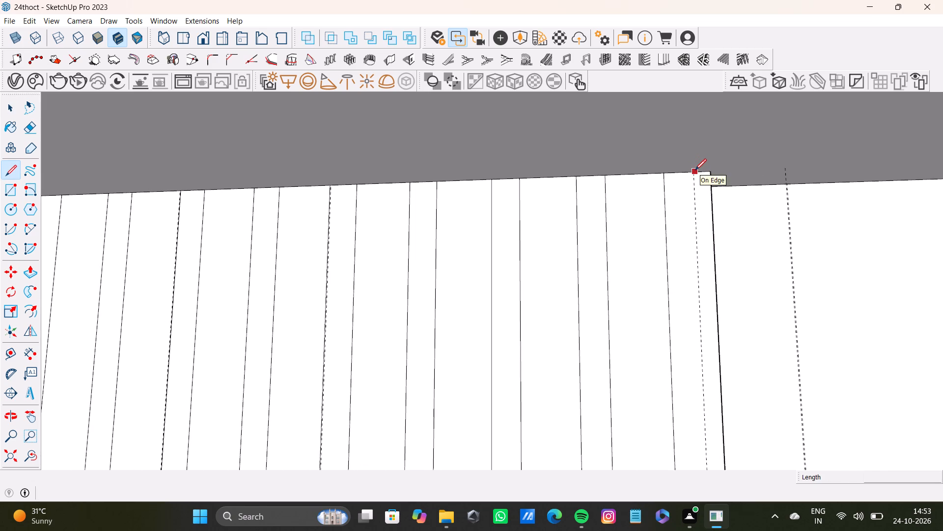
click(691, 174)
scroll(700, 372, down, 3)
shift+middle_drag(707, 386, 693, 213)
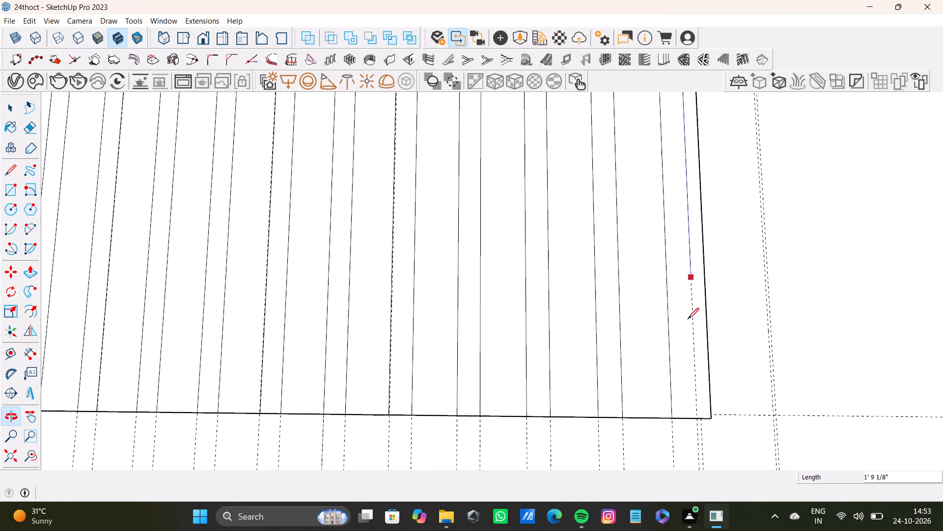
click(700, 420)
key(space)
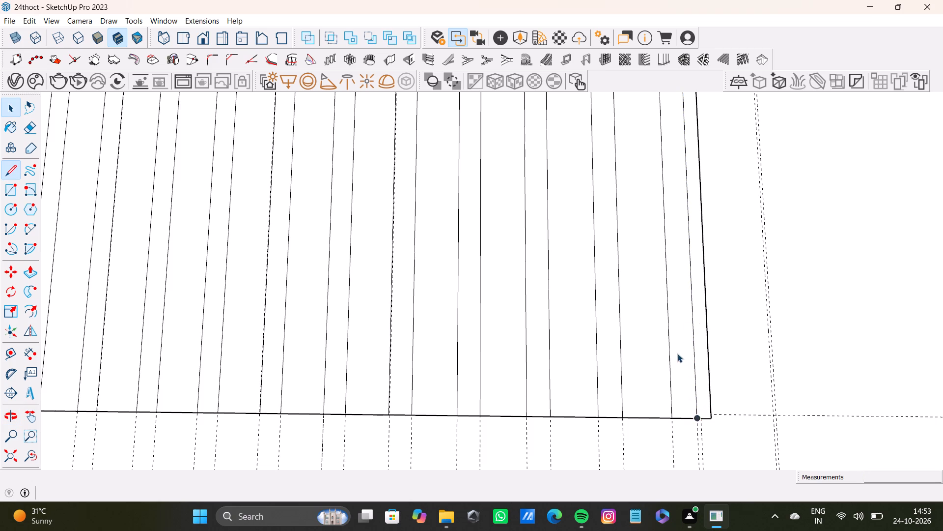
Place a guide 4" from the outermost groove line on the panel's vertical leg, toward the leg's long outer edge.
scroll(647, 294, down, 9)
shift+middle_drag(637, 305, 709, 291)
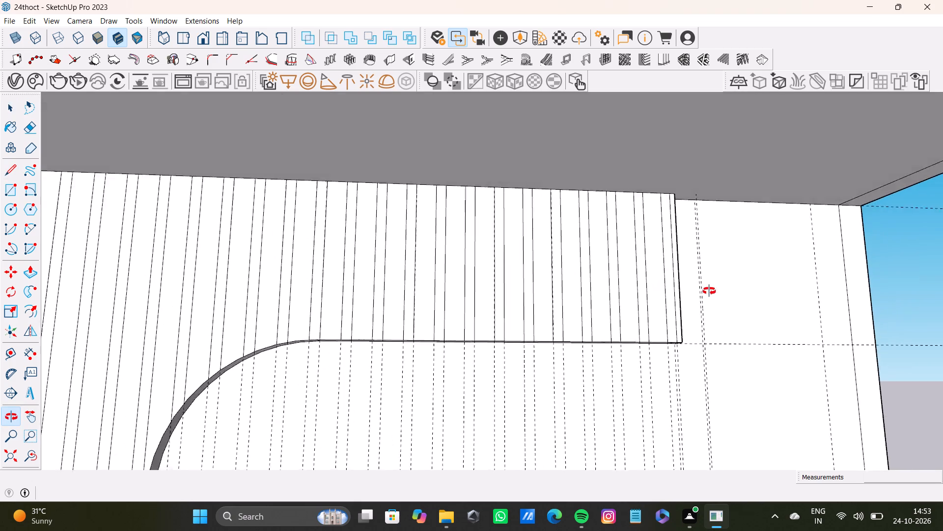
shift+middle_drag(709, 291, 704, 294)
scroll(704, 294, down, 9)
shift+middle_drag(610, 306, 659, 203)
scroll(465, 311, up, 11)
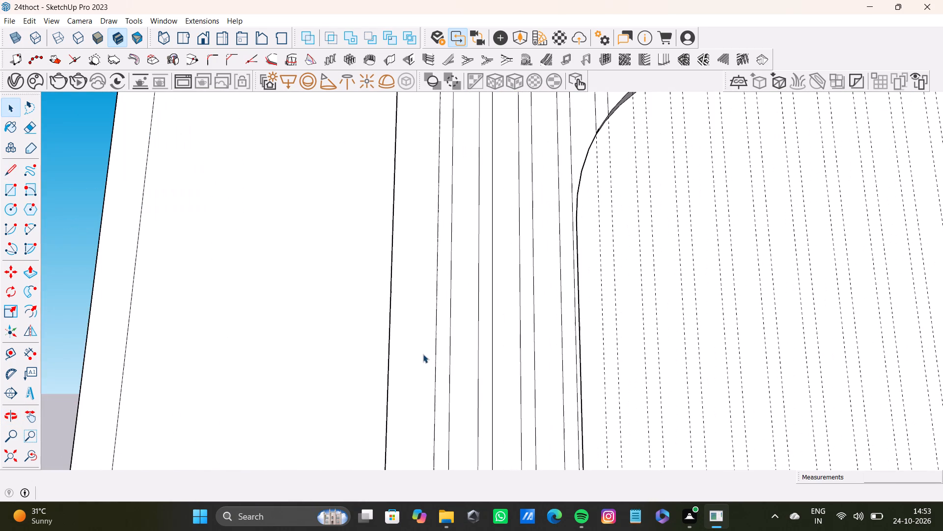
key(t)
click(433, 368)
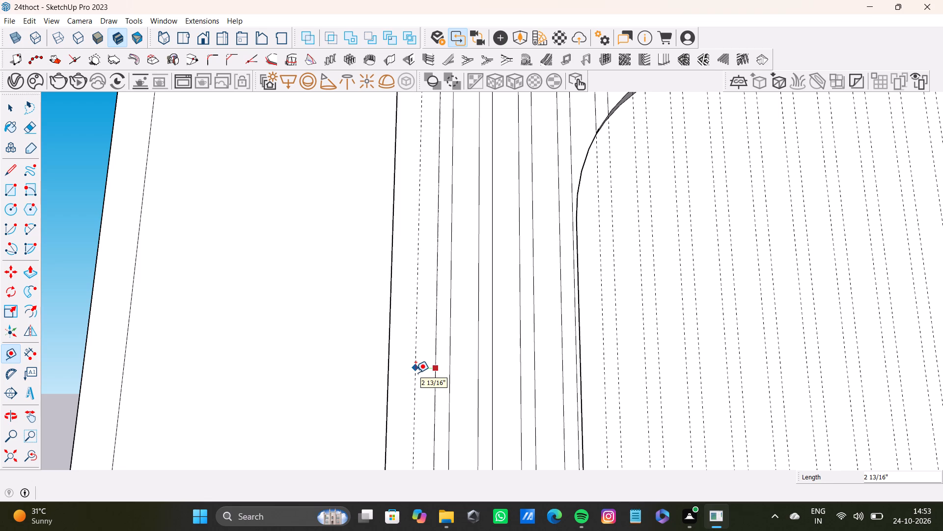
key(4)
key(apostrophe)
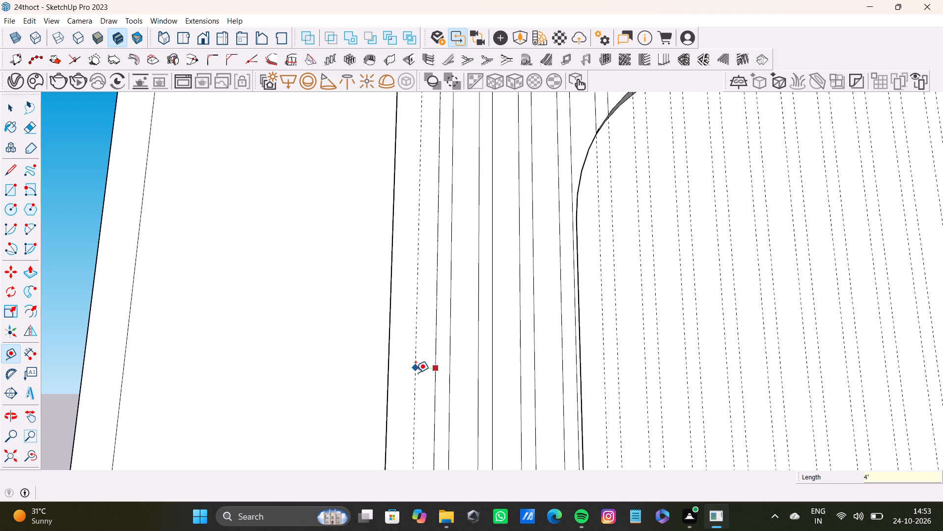
key(space)
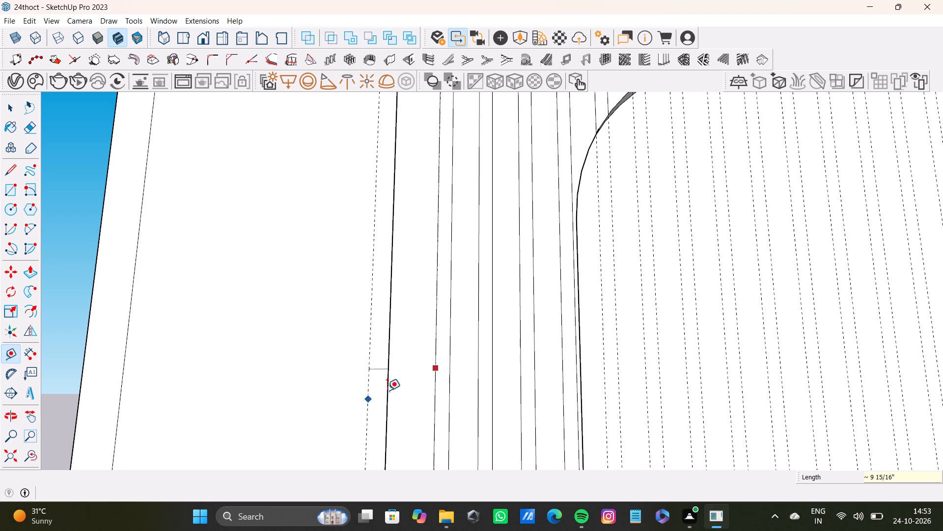
text(4")
key(Return)
Place a second guide 2" from the new 4" guide on the vertical leg, toward its long outer edge.
scroll(413, 413, up, 2)
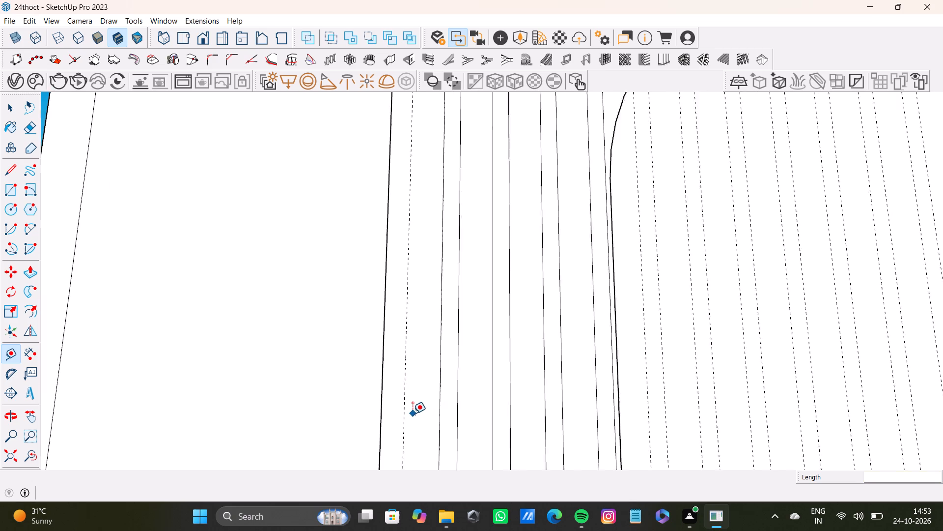
scroll(413, 413, up, 5)
drag(399, 409, 392, 410)
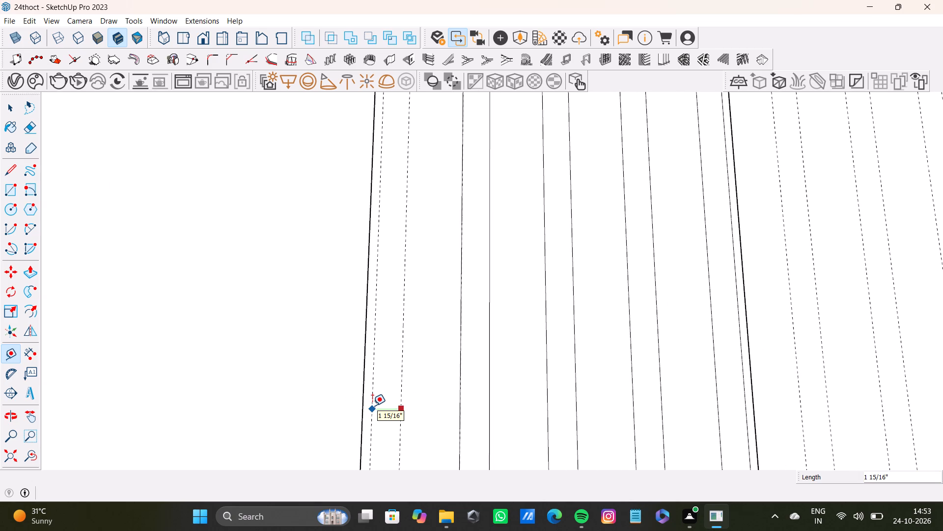
text(2")
key(Return)
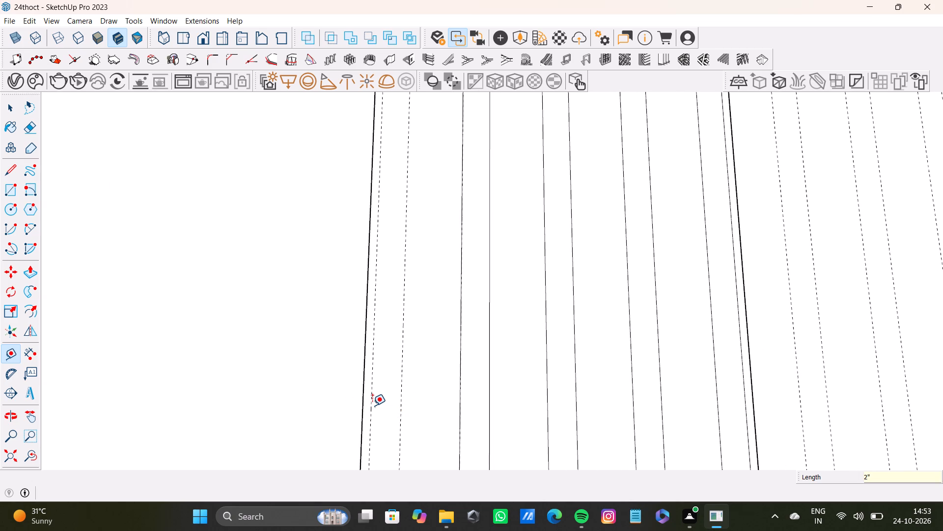
Draw a line about 10' 2" long along the outermost guide on the panel's vertical leg, from the top edge to the rounded bottom end.
key(space)
scroll(372, 406, down, 9)
shift+middle_drag(422, 252, 411, 380)
shift+scroll(411, 380, down, 5)
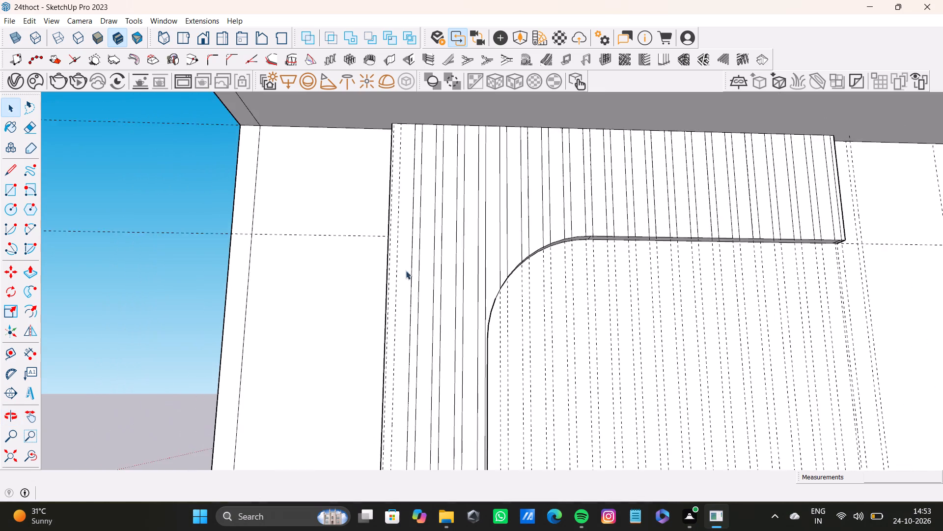
shift+scroll(406, 270, down, 3)
shift+middle_drag(409, 253, 409, 261)
key(l)
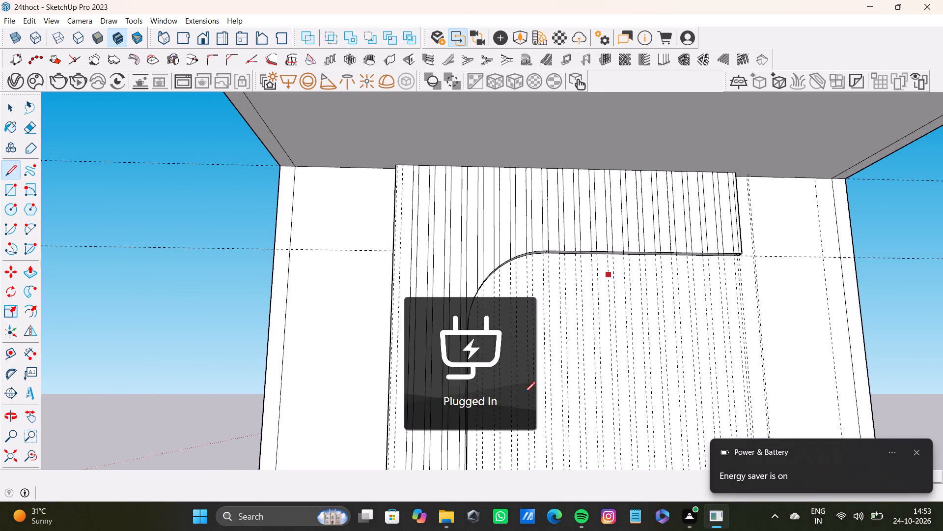
scroll(351, 230, up, 14)
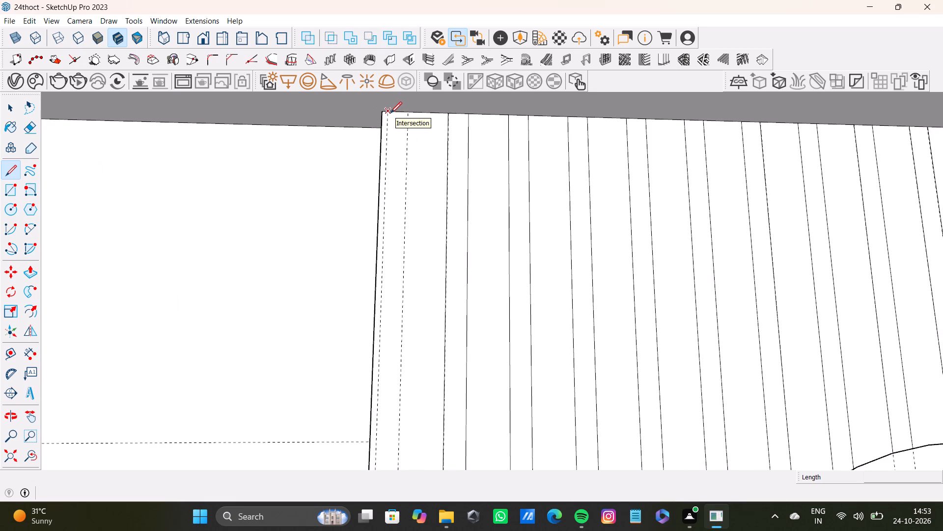
click(390, 113)
scroll(378, 216, down, 5)
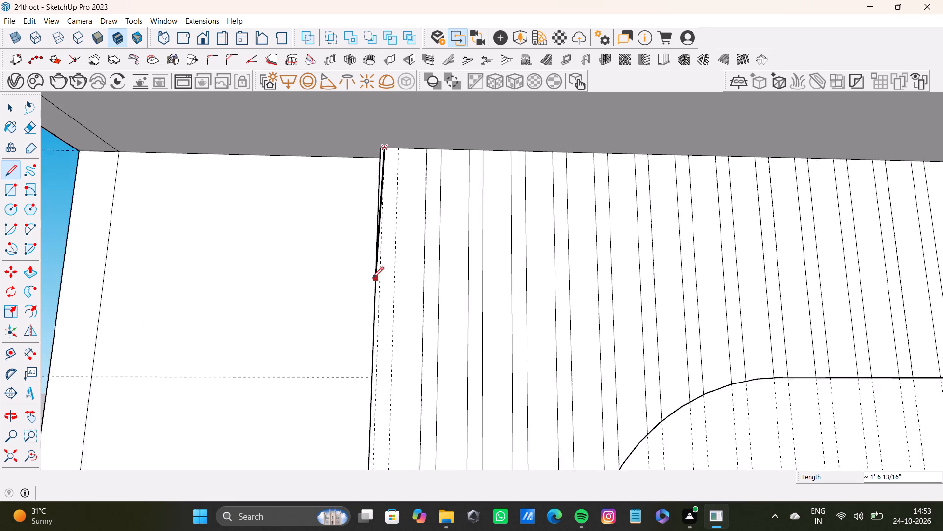
scroll(372, 278, down, 2)
shift+middle_drag(371, 311, 400, 121)
middle_drag(420, 295, 416, 126)
scroll(398, 337, down, 4)
shift+middle_drag(387, 384, 415, 213)
scroll(421, 305, up, 7)
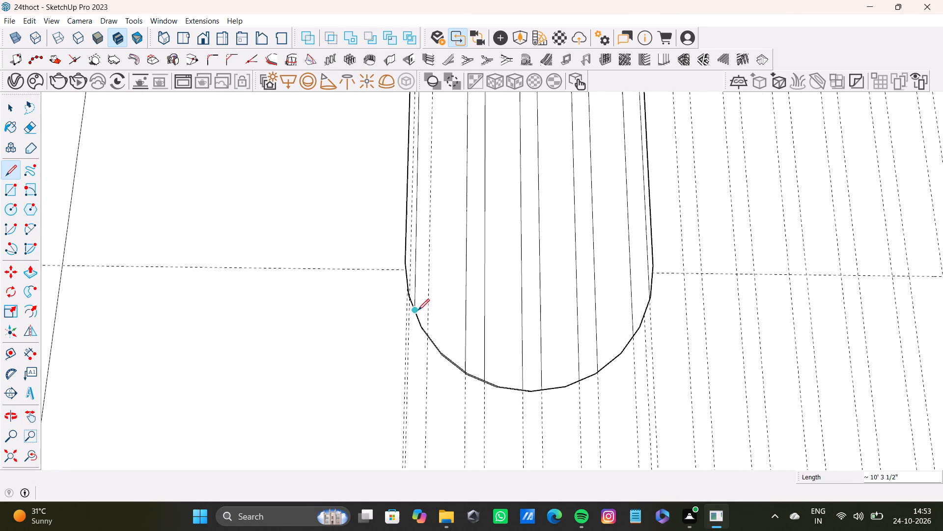
scroll(414, 283, up, 15)
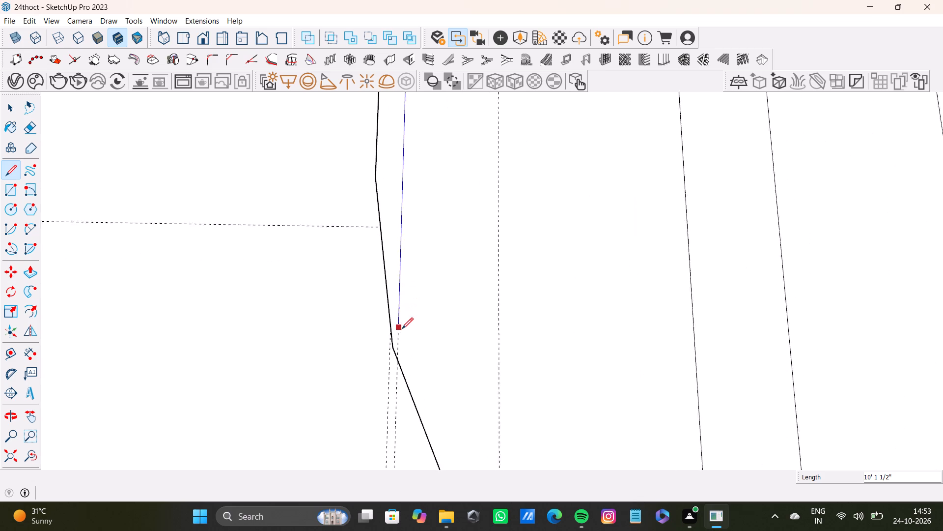
scroll(402, 329, up, 2)
click(397, 359)
key(space)
Draw a line about 10' 6" long along the remaining inner guide on the vertical leg, from the panel's top edge to its rounded bottom end.
scroll(445, 299, down, 4)
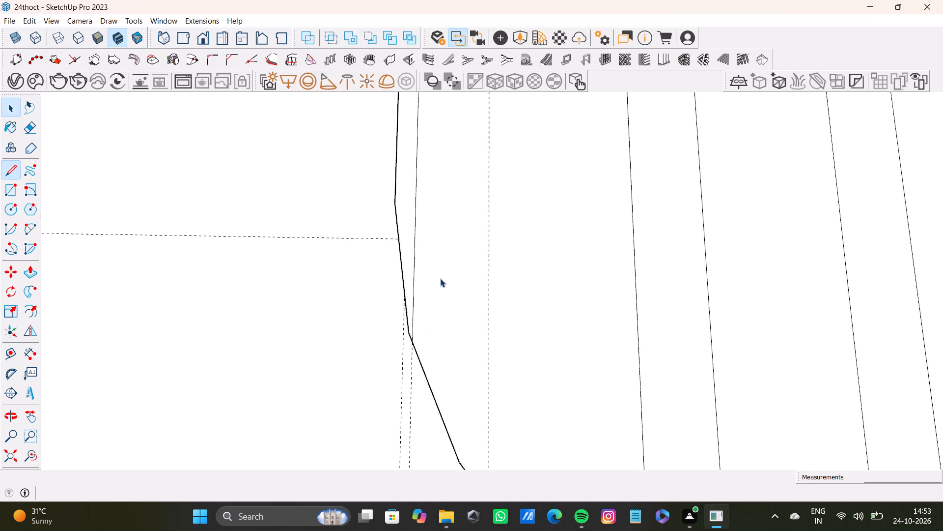
scroll(440, 278, down, 8)
key(l)
scroll(454, 245, down, 4)
shift+scroll(471, 206, down, 3)
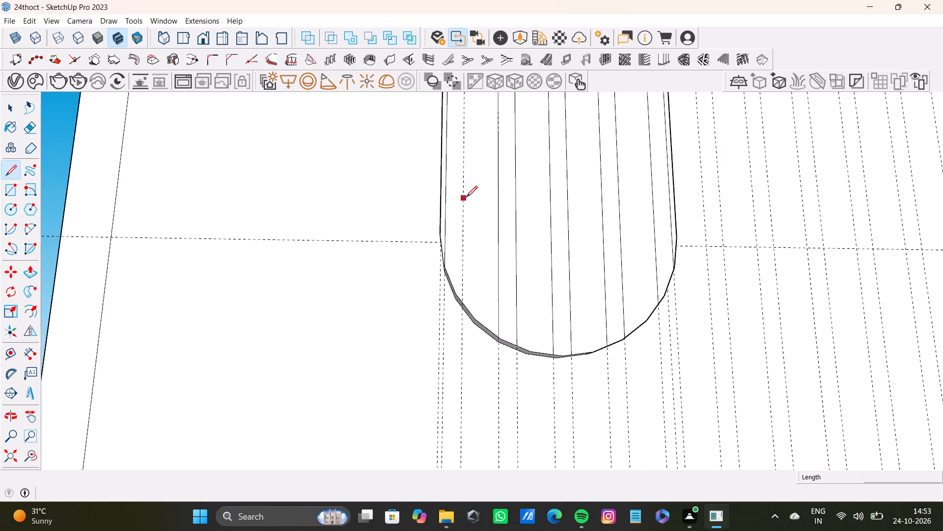
shift+middle_drag(466, 197, 484, 467)
scroll(463, 303, down, 8)
shift+middle_drag(490, 267, 437, 439)
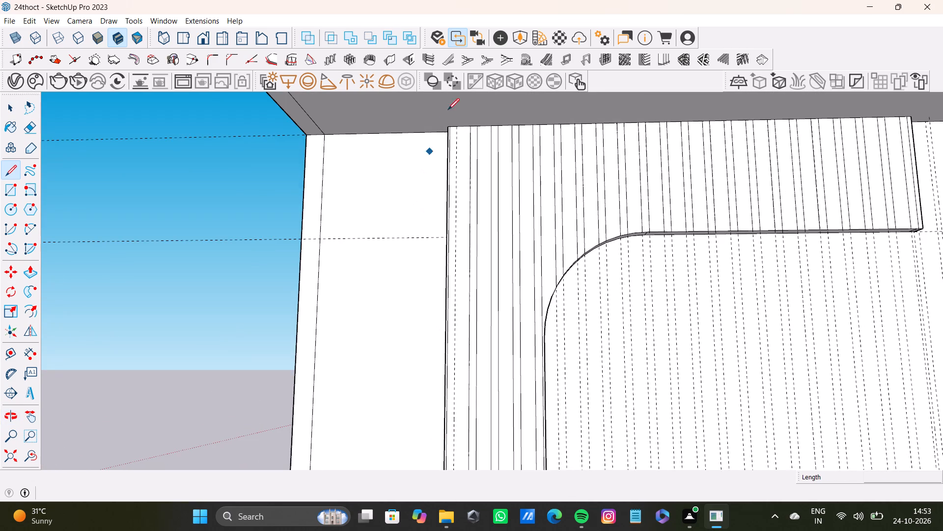
scroll(466, 153, up, 10)
click(448, 100)
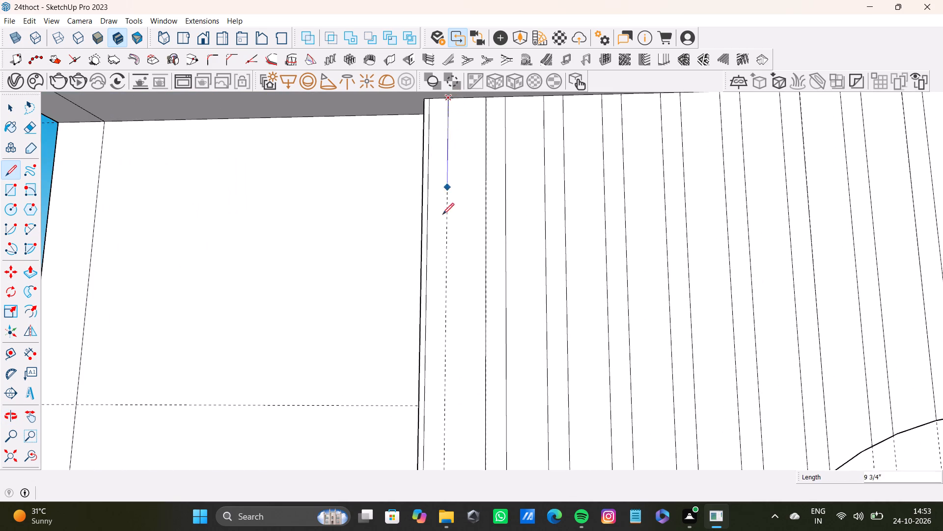
scroll(439, 255, down, 3)
shift+middle_drag(450, 294, 454, 125)
shift+middle_drag(492, 383, 471, 203)
scroll(432, 429, up, 2)
shift+middle_drag(420, 413, 399, 266)
scroll(414, 415, up, 1)
shift+middle_drag(414, 415, 405, 334)
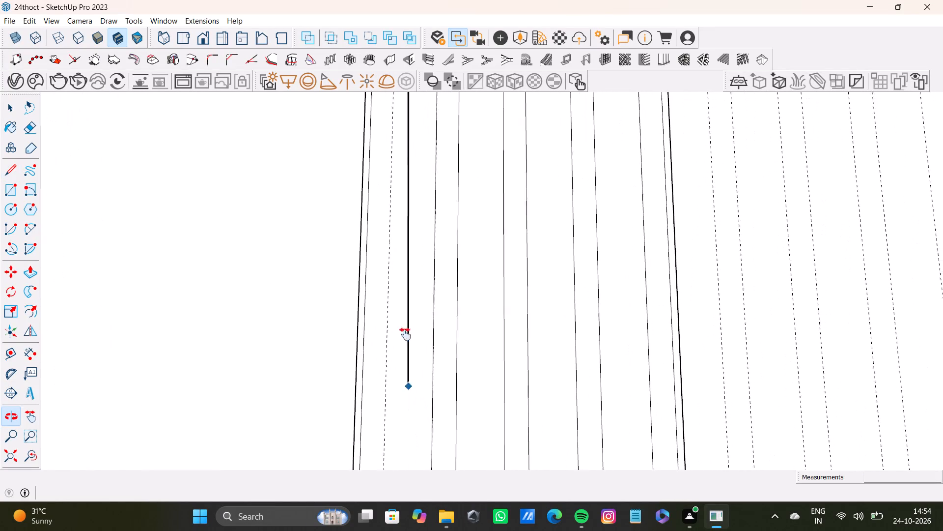
shift+middle_drag(405, 334, 405, 253)
scroll(401, 324, down, 5)
middle_drag(404, 375, 393, 201)
scroll(391, 334, down, 3)
scroll(388, 352, up, 7)
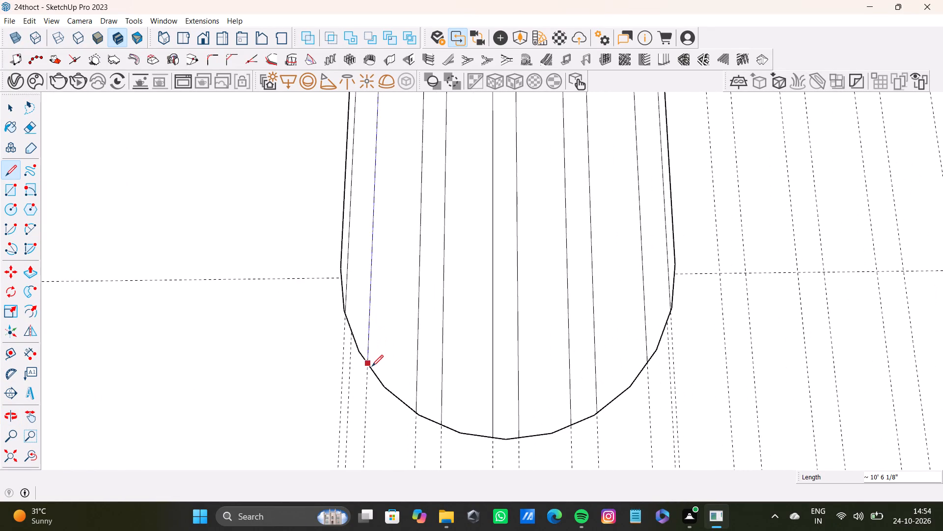
click(371, 367)
key(space)
Delete all guides from the model.
scroll(380, 349, down, 19)
shift+middle_drag(390, 345, 405, 387)
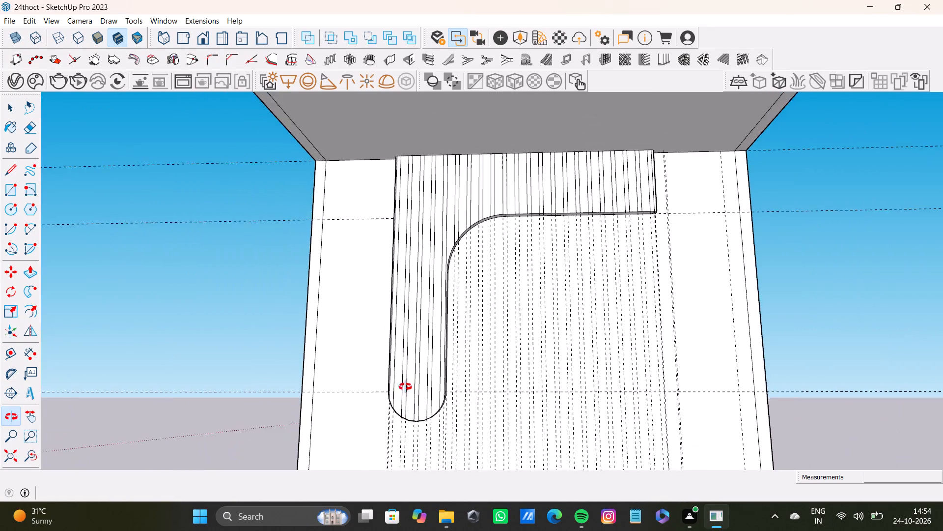
shift+middle_drag(405, 387, 317, 368)
scroll(443, 294, up, 8)
scroll(462, 211, down, 4)
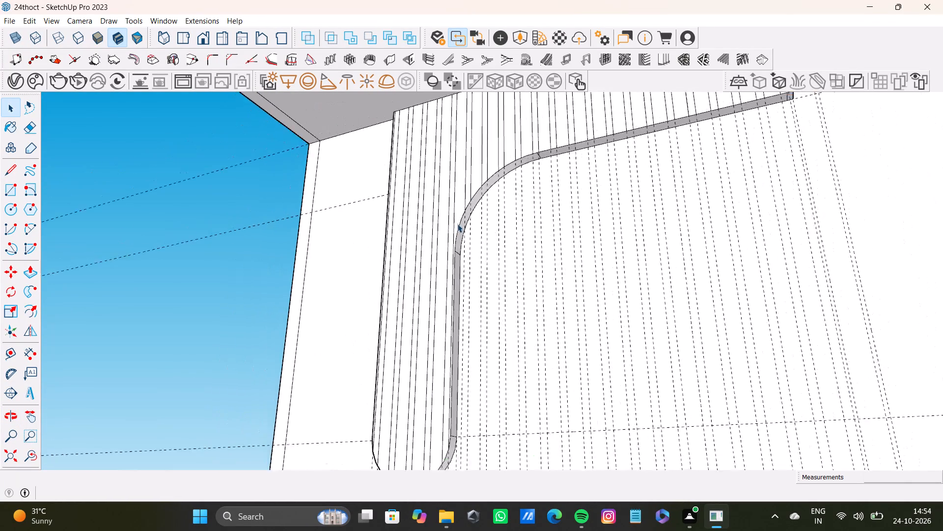
scroll(457, 224, down, 7)
shift+middle_drag(456, 245, 463, 215)
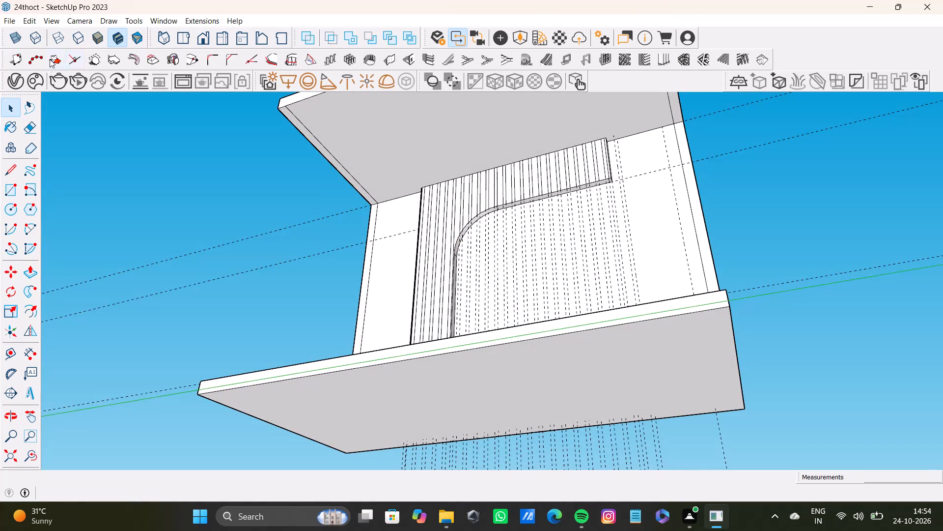
click(53, 19)
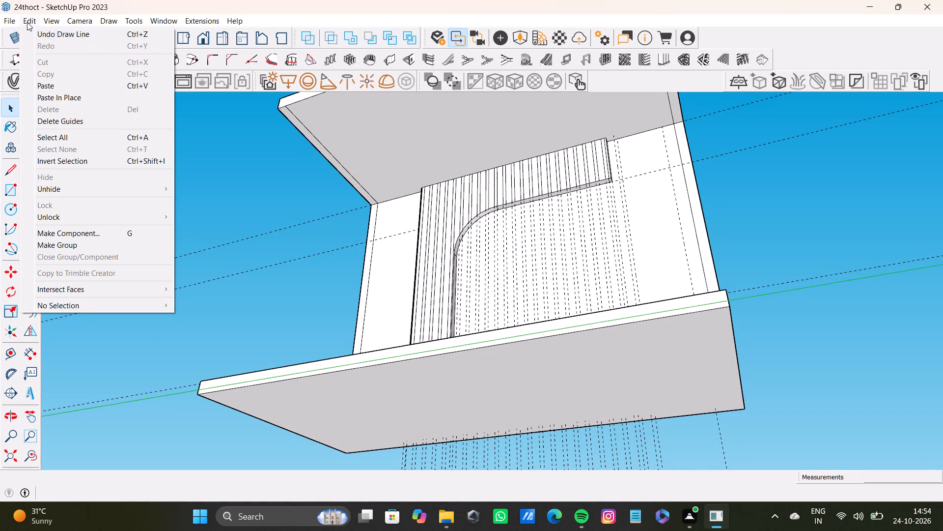
click(28, 22)
click(31, 25)
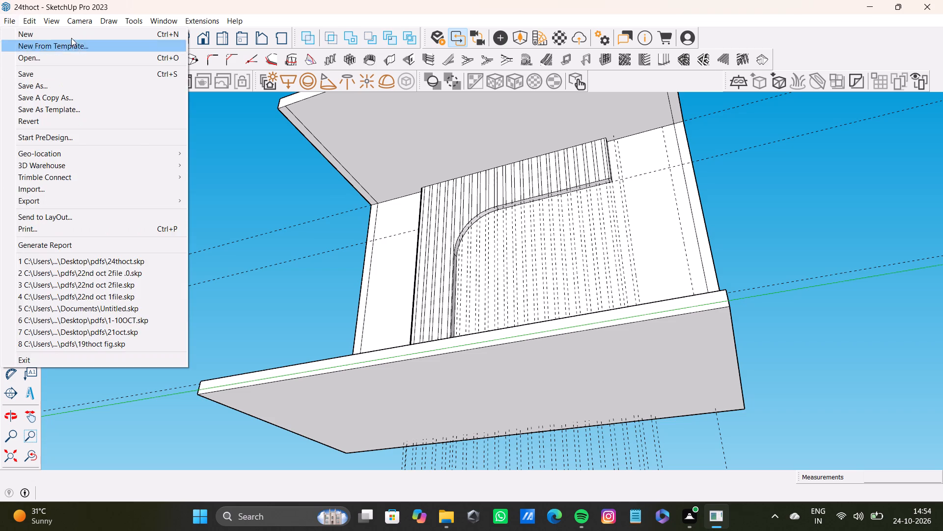
click(61, 123)
Select the front vertical edge at the horizontal arm's free end and the adjoining front lower edge segments, up to about midway along the arm.
scroll(436, 224, down, 8)
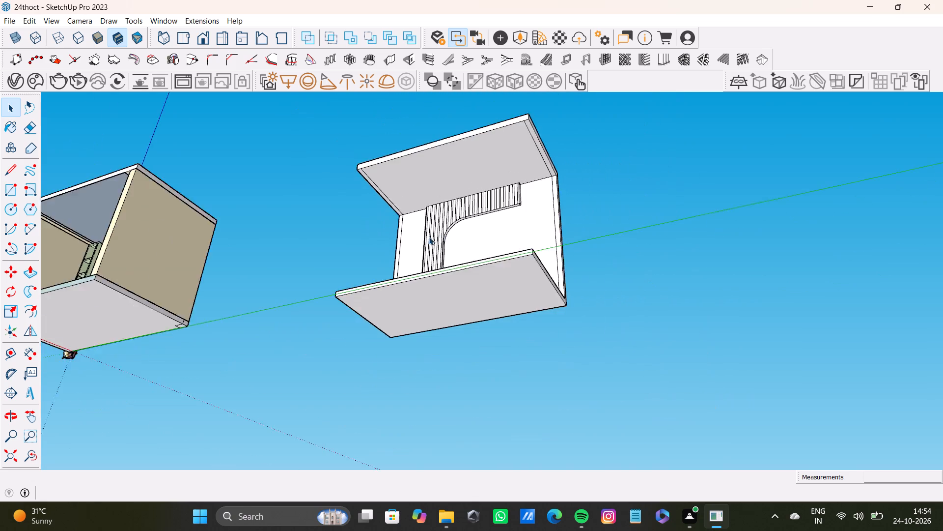
middle_drag(439, 234, 407, 317)
scroll(441, 251, up, 7)
scroll(487, 218, down, 3)
shift+middle_drag(485, 225, 420, 216)
scroll(443, 192, up, 2)
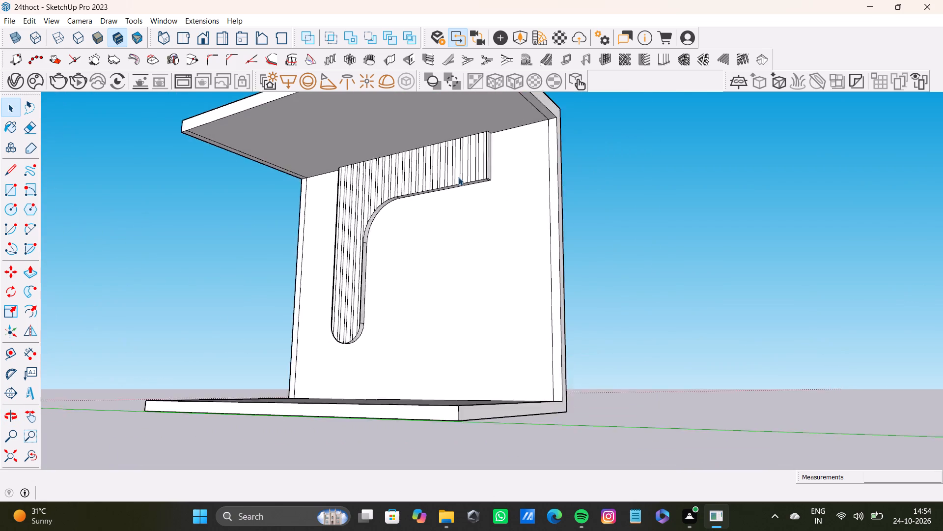
scroll(458, 177, up, 16)
shift+click(492, 220)
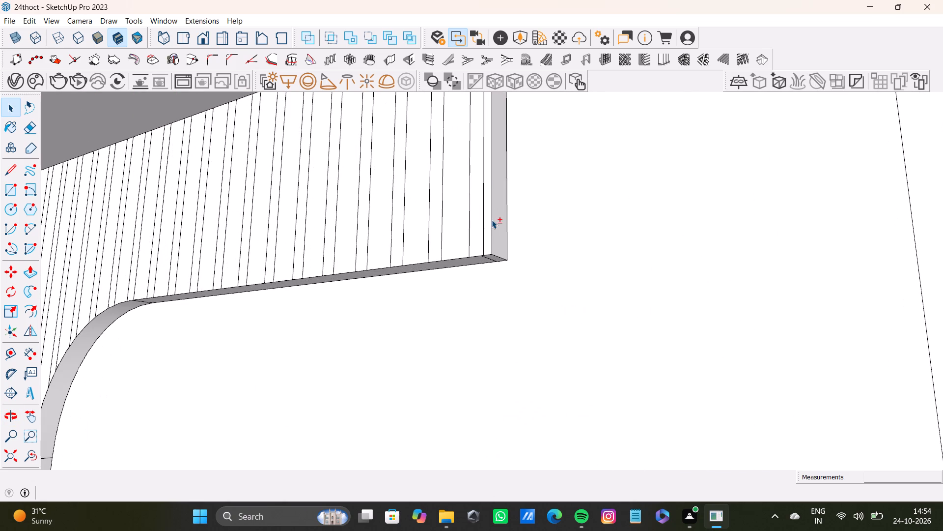
shift+click(490, 255)
shift+click(461, 259)
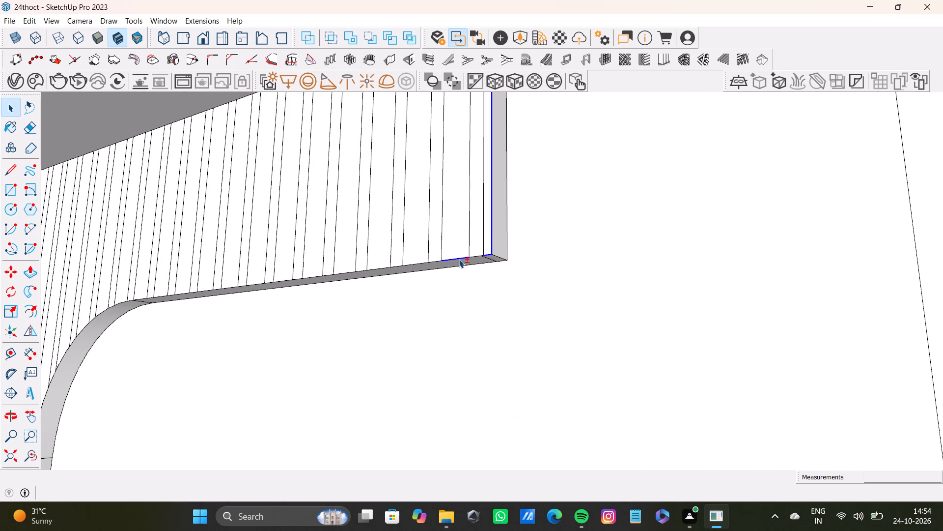
shift+click(418, 264)
shift+scroll(403, 273, up, 4)
shift+middle_drag(406, 264, 464, 150)
scroll(466, 159, up, 2)
shift+click(524, 162)
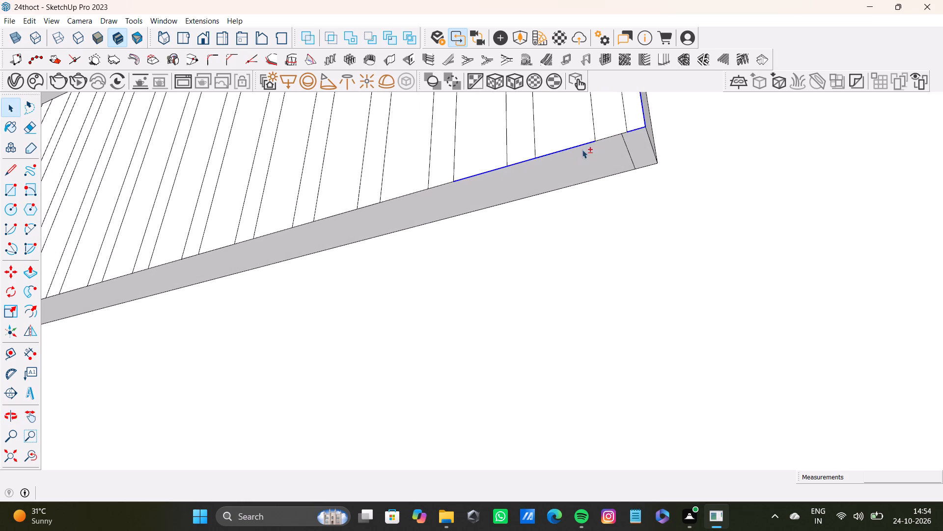
shift+click(613, 135)
shift+click(441, 184)
shift+click(406, 194)
shift+click(368, 206)
shift+click(341, 214)
shift+click(301, 225)
shift+click(285, 229)
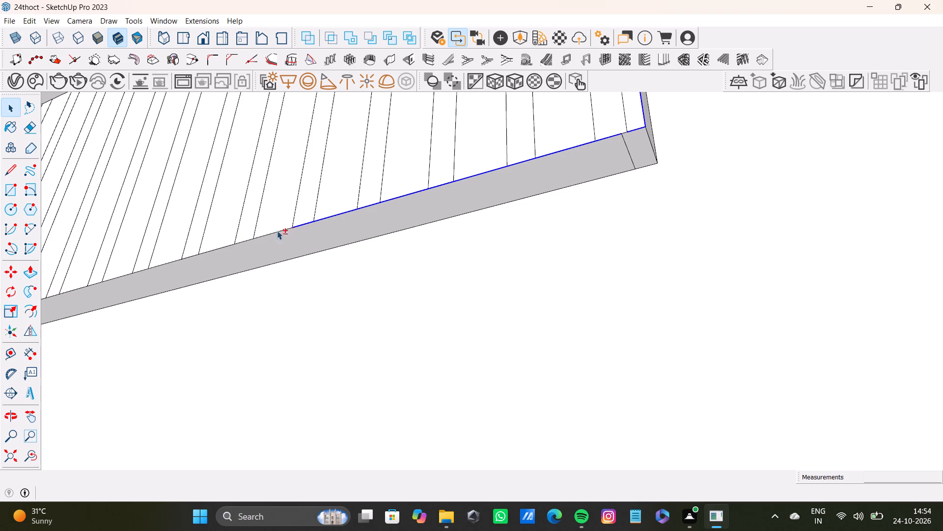
shift+drag(247, 239, 241, 242)
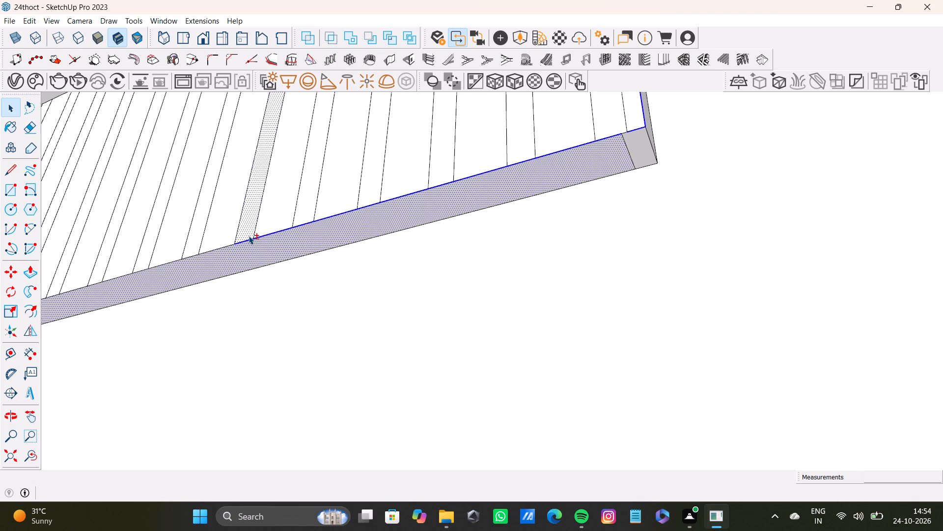
shift+click(249, 236)
shift+click(252, 246)
Add the next front lower edge segments of the panel's horizontal arm to the selection, continuing from midway toward the inside curve.
scroll(280, 235, down, 3)
shift+middle_drag(278, 237, 471, 239)
shift+scroll(443, 256, up, 3)
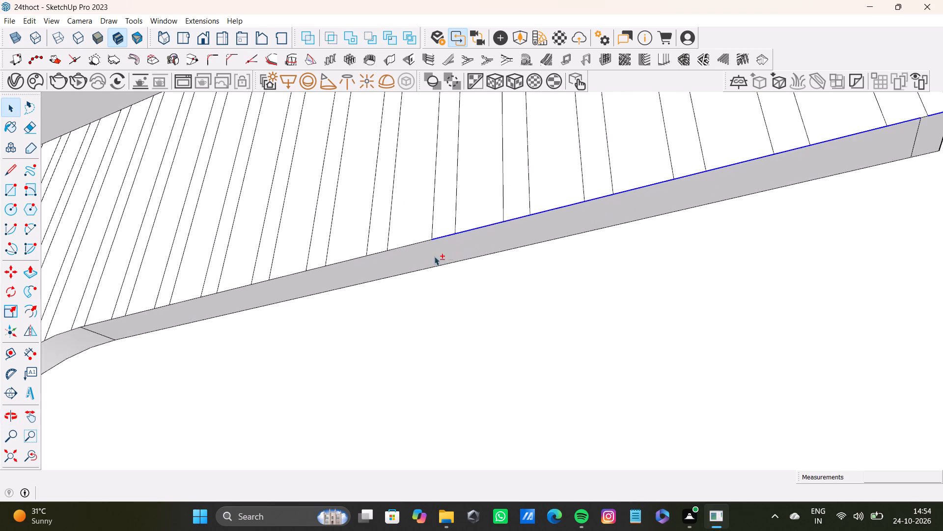
shift+scroll(434, 256, up, 3)
shift+click(421, 237)
shift+click(361, 253)
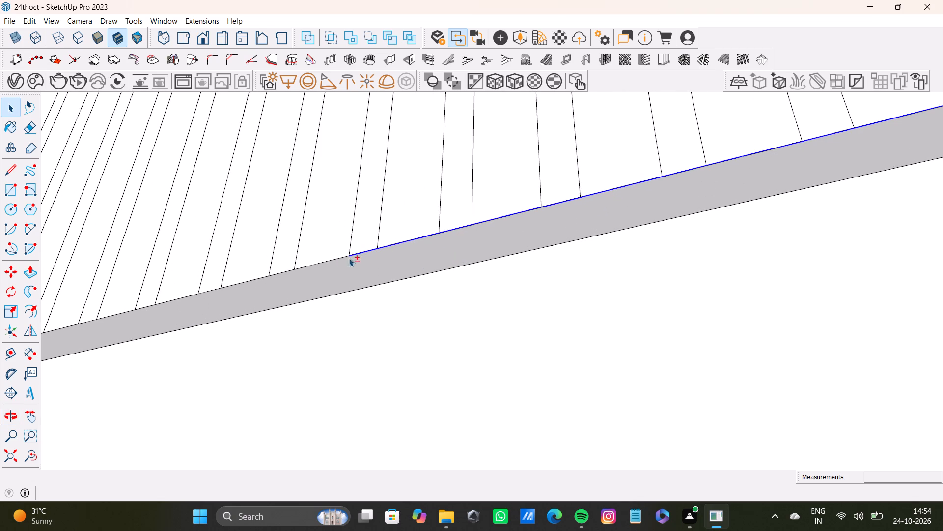
shift+click(332, 259)
shift+click(277, 272)
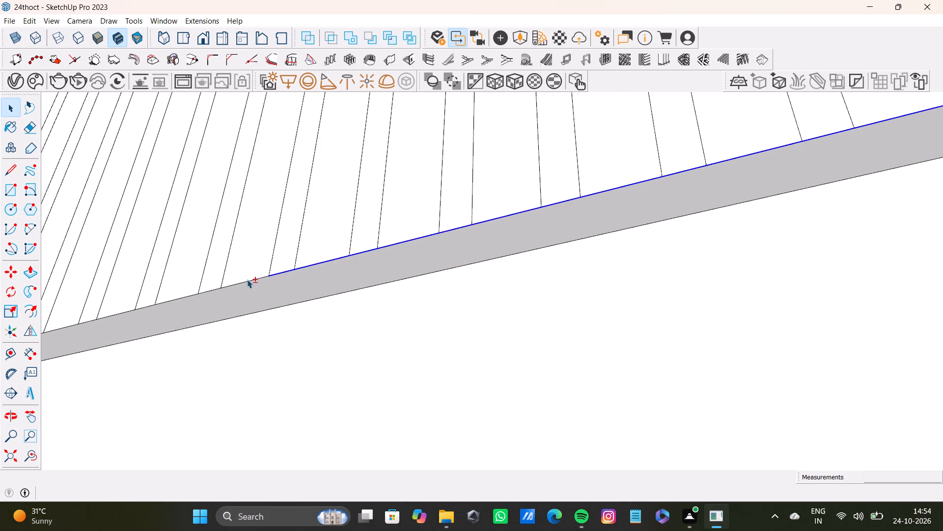
shift+click(247, 279)
shift+click(247, 277)
shift+click(247, 281)
shift+click(219, 287)
shift+scroll(218, 283, down, 3)
shift+scroll(200, 287, up, 7)
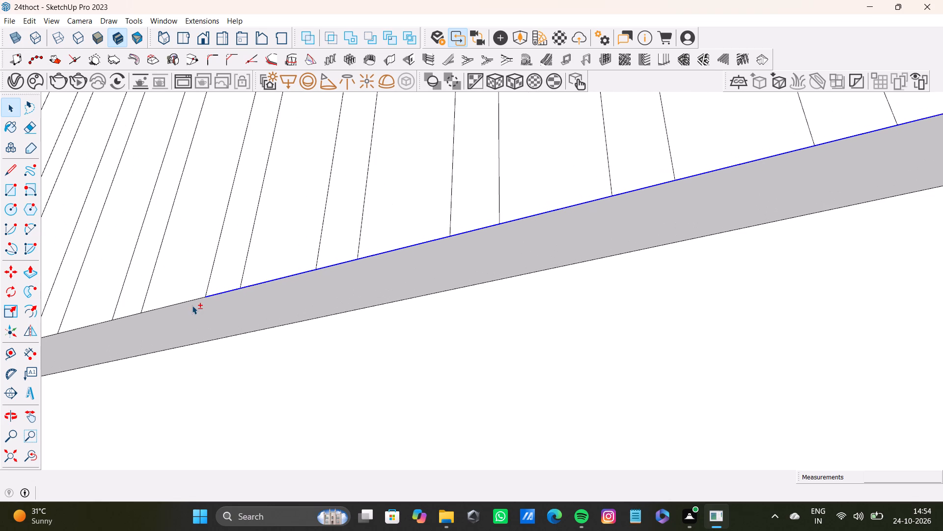
shift+click(194, 301)
Add the arm's remaining front lower edge segments to the selection, up to the start of the inside corner curve.
shift+scroll(194, 300, down, 4)
shift+middle_drag(194, 302, 457, 266)
shift+scroll(368, 288, up, 3)
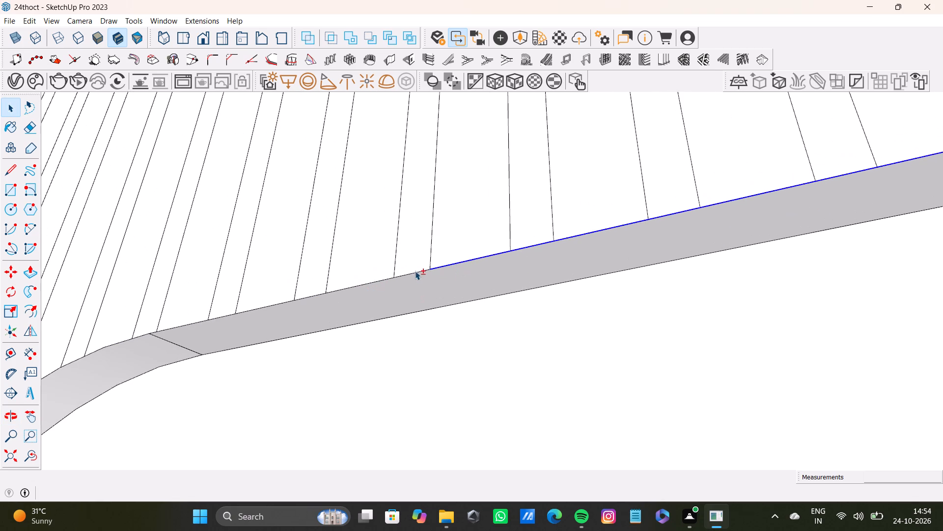
shift+click(418, 273)
shift+click(367, 282)
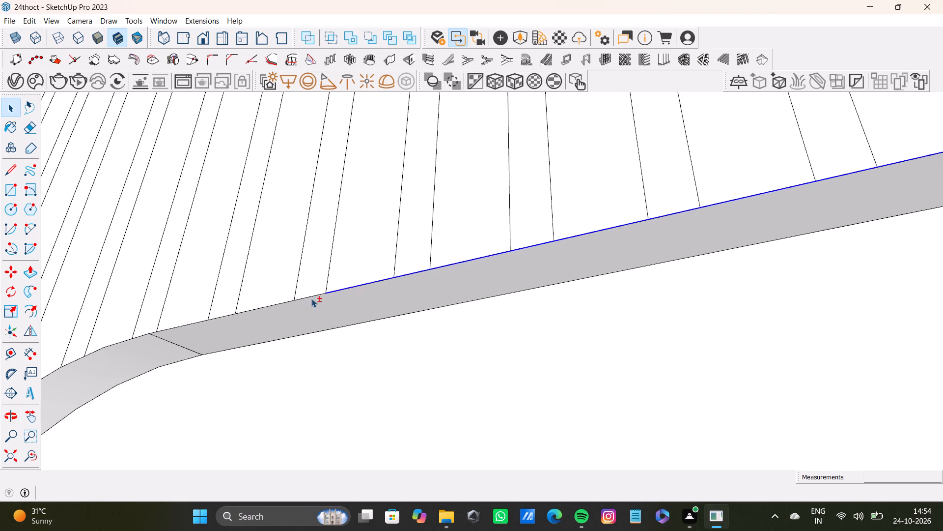
shift+click(313, 295)
shift+click(263, 307)
shift+click(221, 315)
shift+click(193, 322)
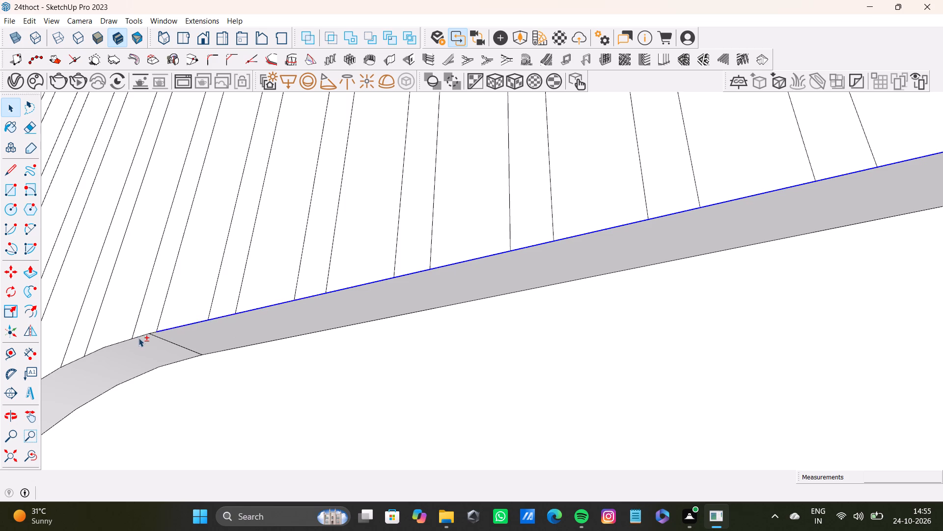
shift+click(142, 335)
Add the front edge segments along the upper part of the inside corner curve to the selection.
shift+scroll(165, 329, down, 4)
shift+middle_drag(186, 335, 501, 243)
shift+scroll(431, 253, up, 6)
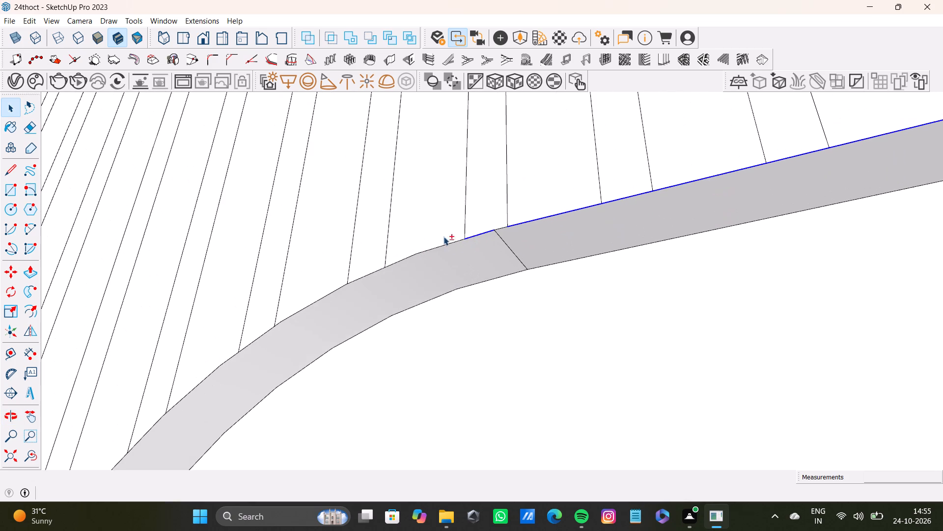
shift+click(499, 227)
shift+click(422, 252)
shift+click(369, 273)
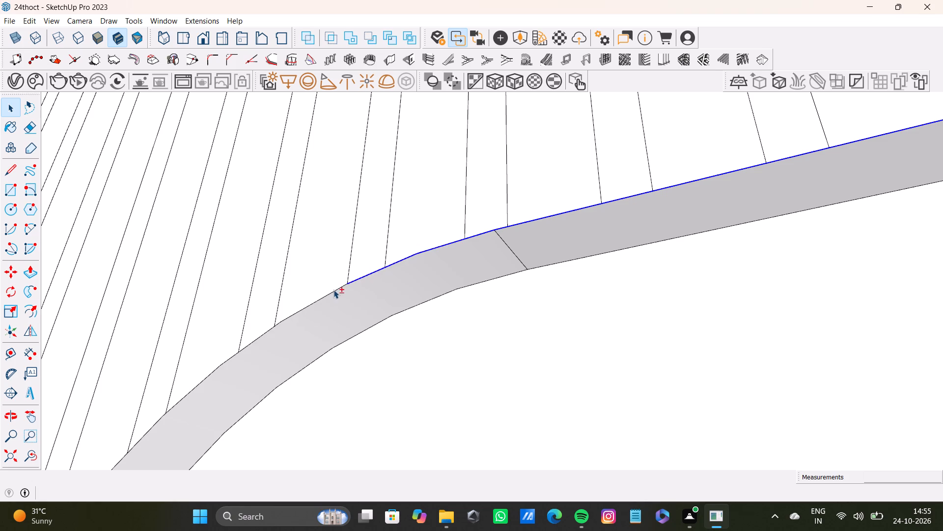
shift+click(333, 291)
shift+click(268, 327)
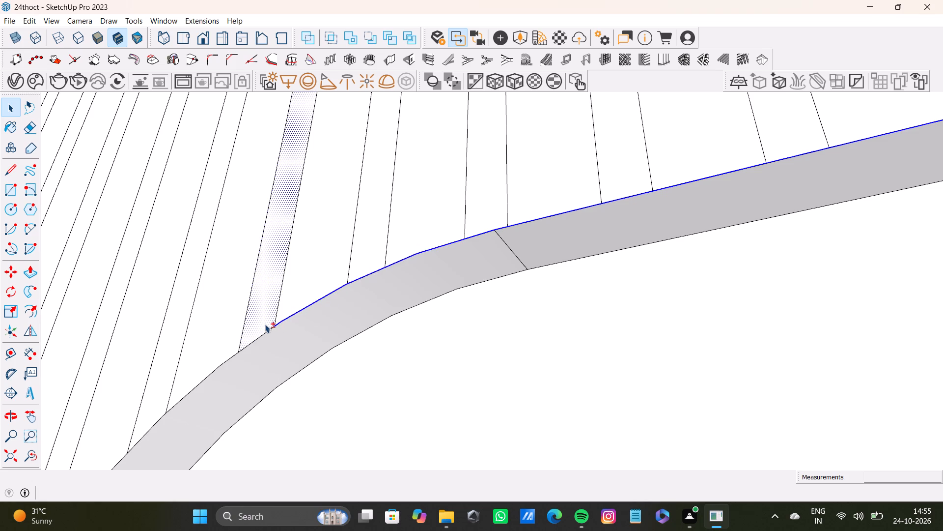
shift+click(265, 324)
shift+click(269, 331)
Add the remaining front edge segments of the inside corner curve to the selection, down to the straight vertical leg.
shift+scroll(268, 330, down, 3)
shift+middle_drag(284, 340, 383, 192)
shift+middle_click(384, 190)
shift+scroll(316, 224, up, 2)
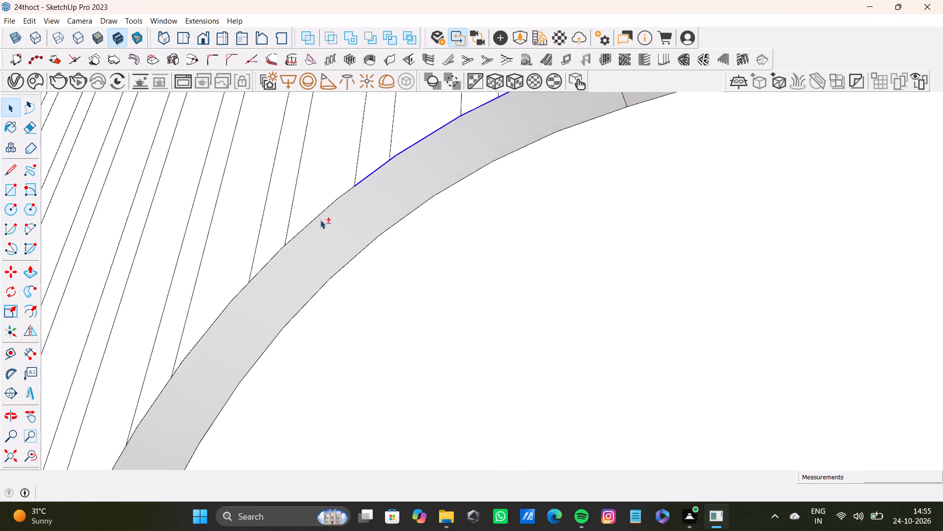
shift+scroll(320, 220, up, 3)
shift+click(339, 196)
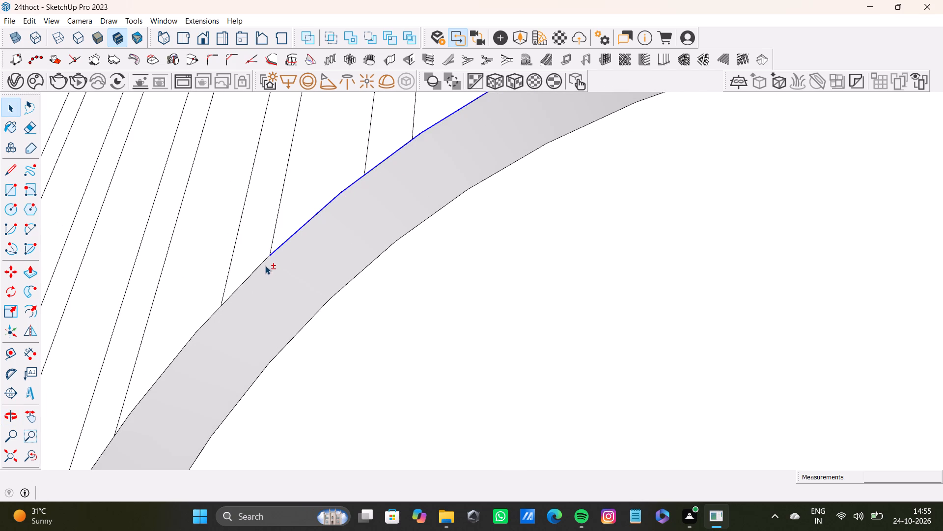
shift+click(262, 263)
shift+scroll(262, 263, down, 4)
shift+middle_drag(268, 273, 400, 161)
shift+scroll(359, 180, up, 3)
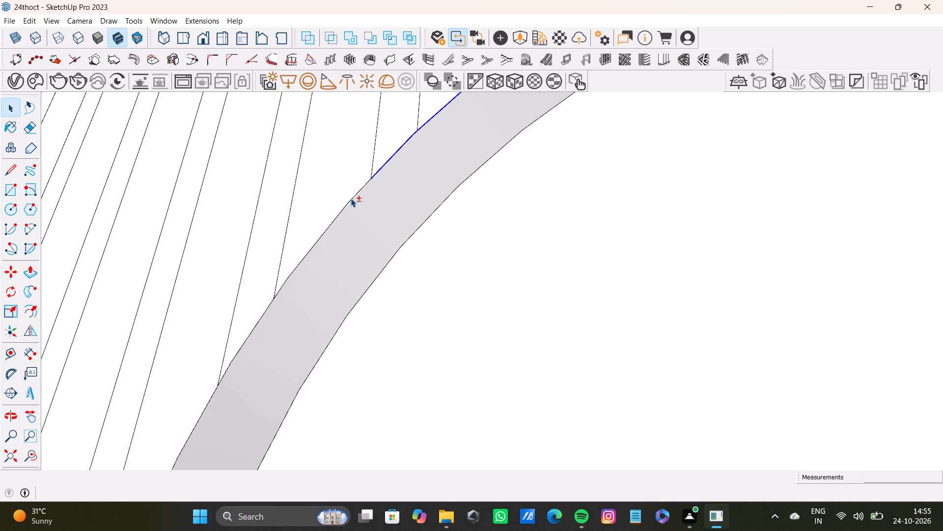
shift+click(357, 194)
shift+click(263, 315)
shift+scroll(262, 320, down, 4)
shift+middle_drag(279, 333, 313, 159)
shift+scroll(266, 222, up, 3)
shift+click(234, 229)
Add the long straight inner front edge of the panel's vertical leg to the selection.
shift+scroll(232, 230, down, 6)
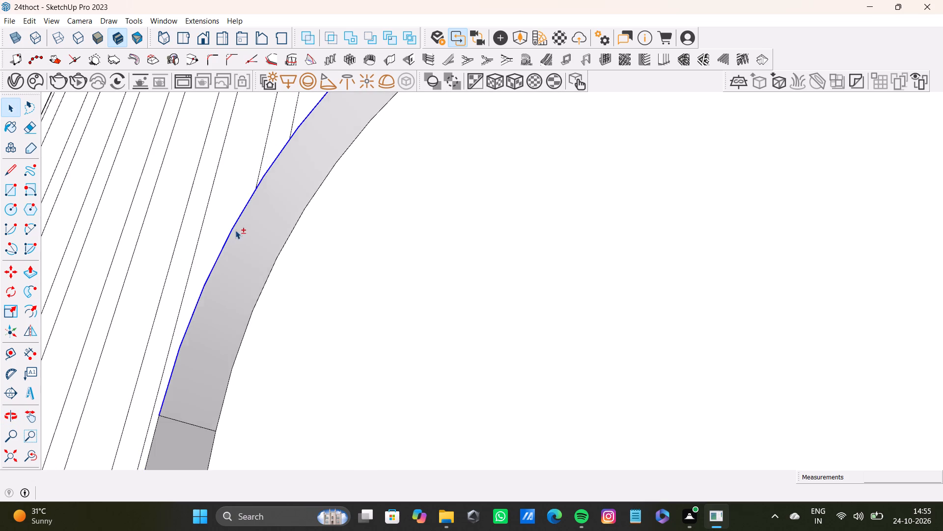
shift+scroll(235, 230, down, 3)
shift+middle_drag(266, 255, 329, 118)
shift+scroll(268, 207, up, 9)
shift+click(246, 243)
Add the front edge segments on the inner side of the leg's rounded bottom end to the selection.
shift+scroll(245, 244, down, 3)
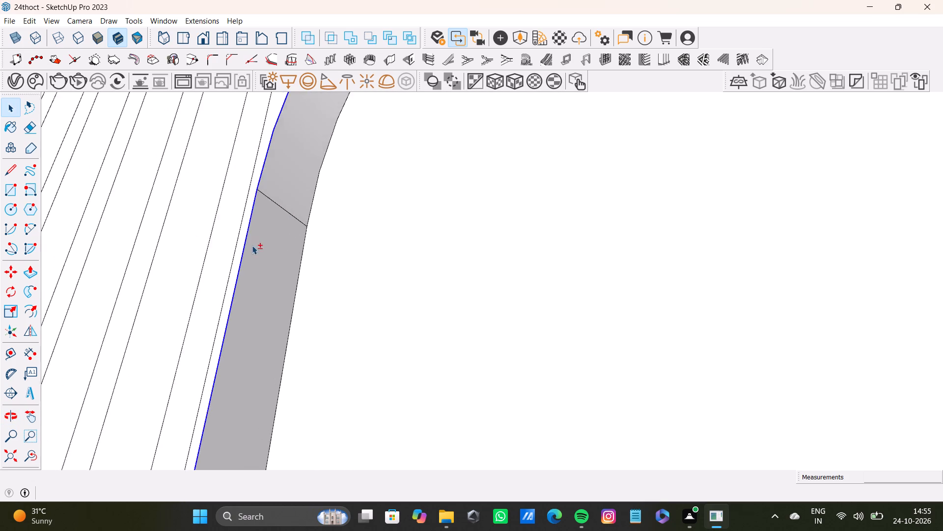
shift+scroll(252, 245, down, 16)
shift+middle_drag(270, 265, 305, 103)
shift+middle_drag(287, 255, 328, 115)
shift+scroll(298, 191, down, 4)
shift+scroll(260, 311, up, 6)
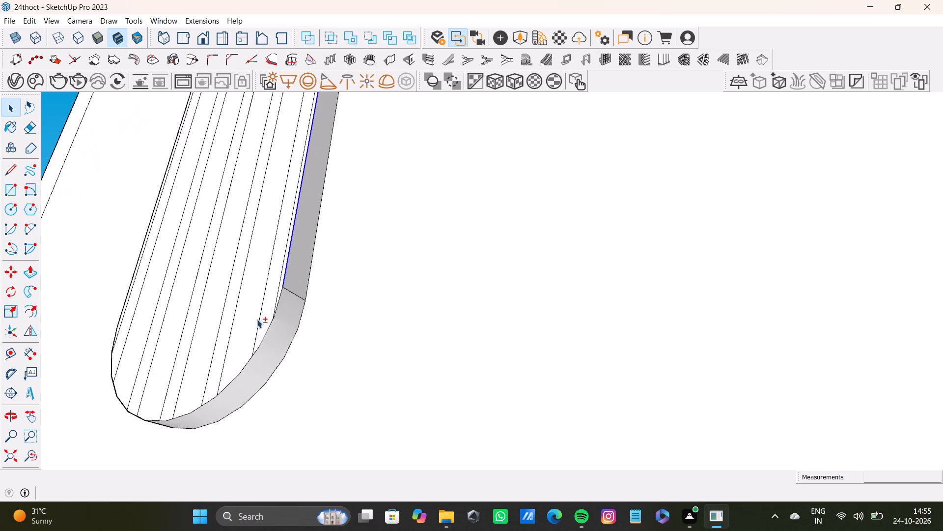
shift+scroll(257, 319, up, 17)
shift+click(292, 256)
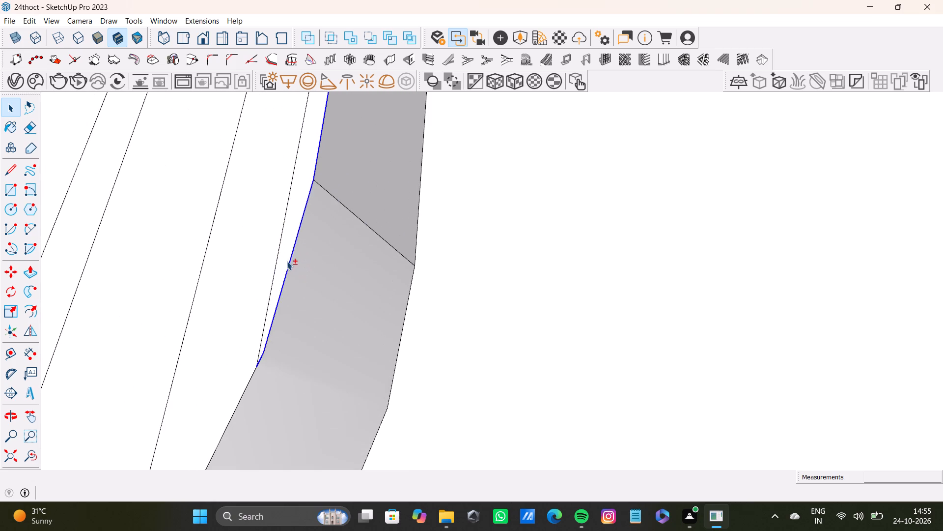
shift+scroll(287, 263, down, 8)
shift+middle_drag(301, 309, 342, 245)
shift+scroll(290, 278, up, 6)
shift+click(312, 291)
shift+scroll(309, 301, down, 2)
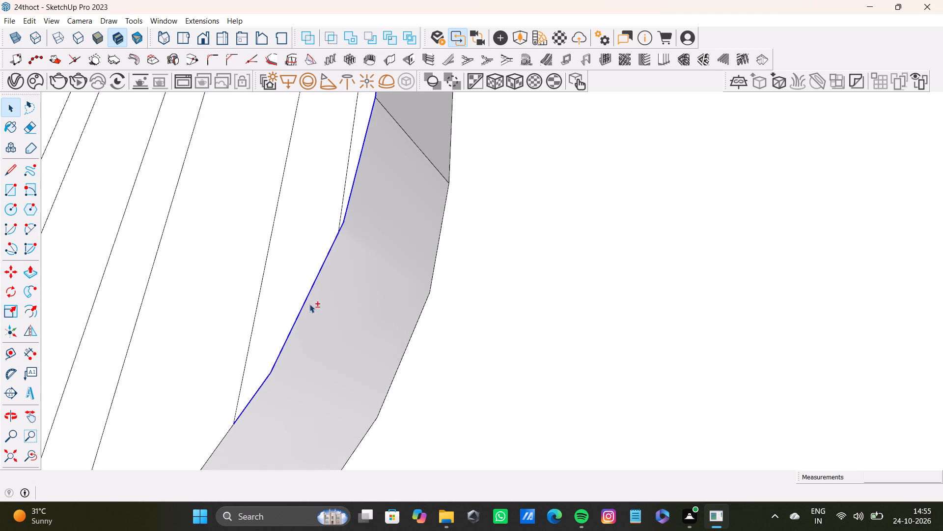
shift+scroll(309, 304, down, 11)
shift+middle_drag(324, 301, 438, 247)
shift+scroll(404, 310, up, 7)
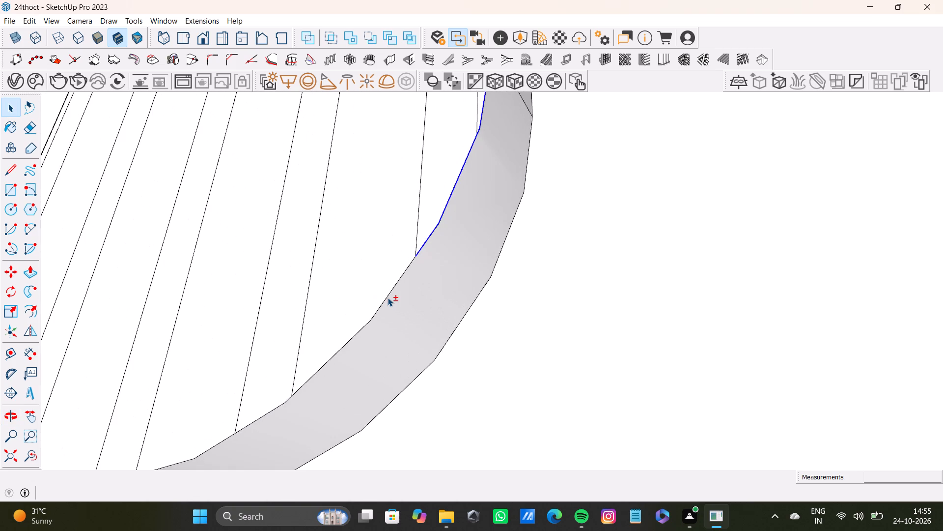
shift+click(385, 300)
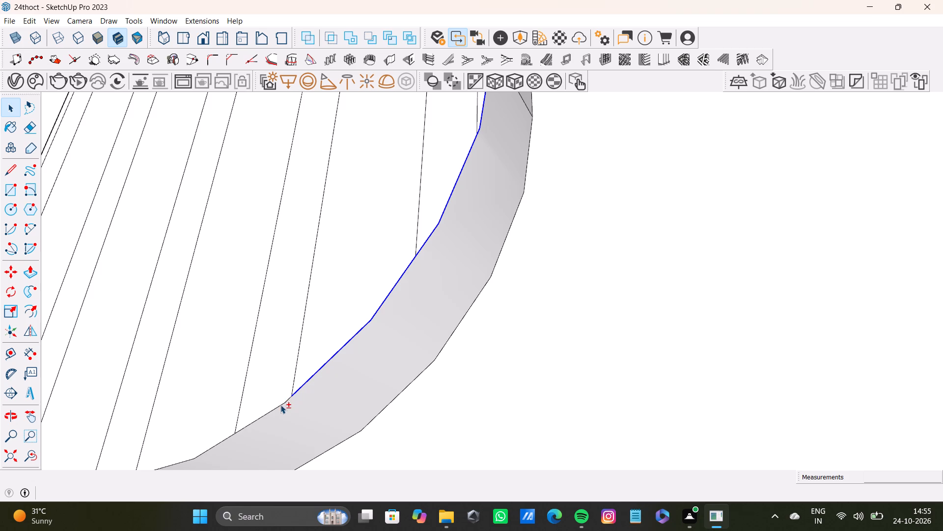
shift+click(280, 405)
Add the remaining front edge segments of the rounded bottom end and the leg's long outer edge to the selection.
shift+scroll(305, 405, down, 3)
shift+middle_drag(312, 403, 514, 325)
shift+scroll(433, 342, up, 3)
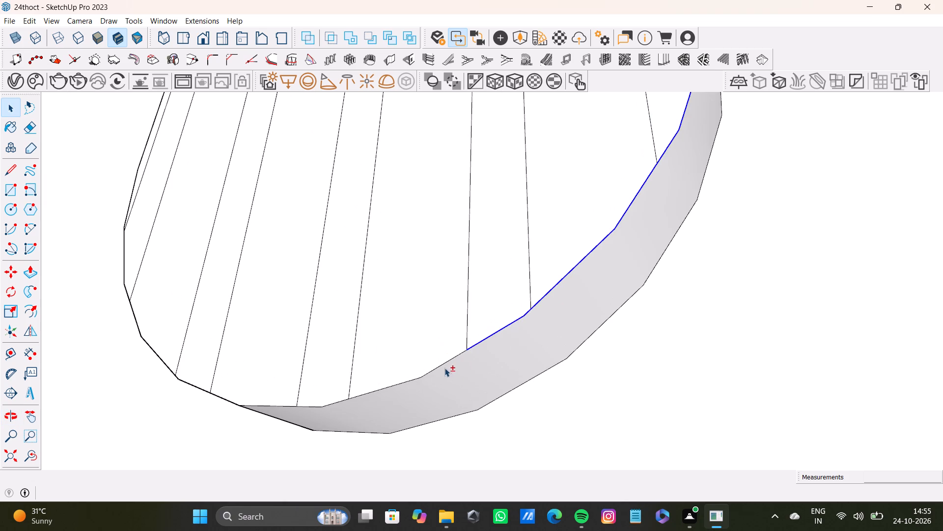
shift+click(444, 364)
shift+click(338, 401)
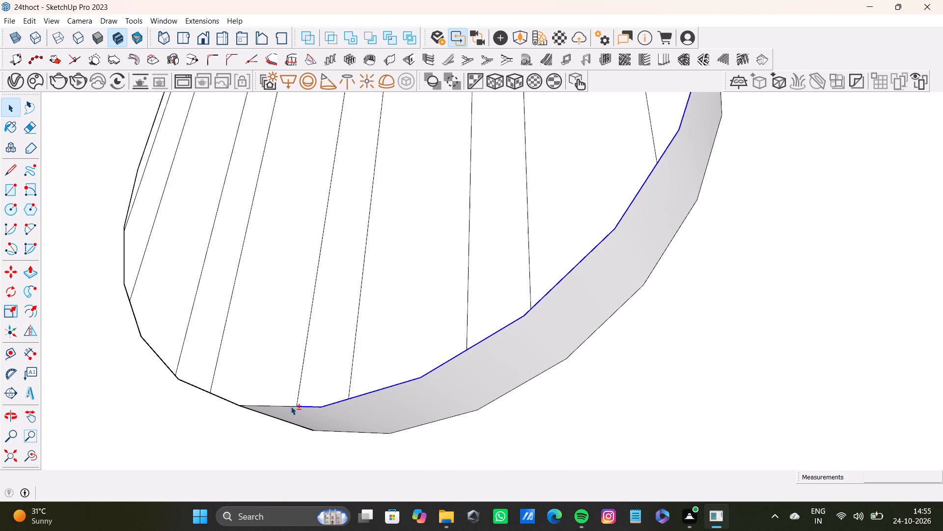
shift+click(291, 406)
shift+click(203, 388)
shift+scroll(203, 388, down, 1)
shift+middle_drag(210, 388, 666, 381)
shift+scroll(383, 387, up, 4)
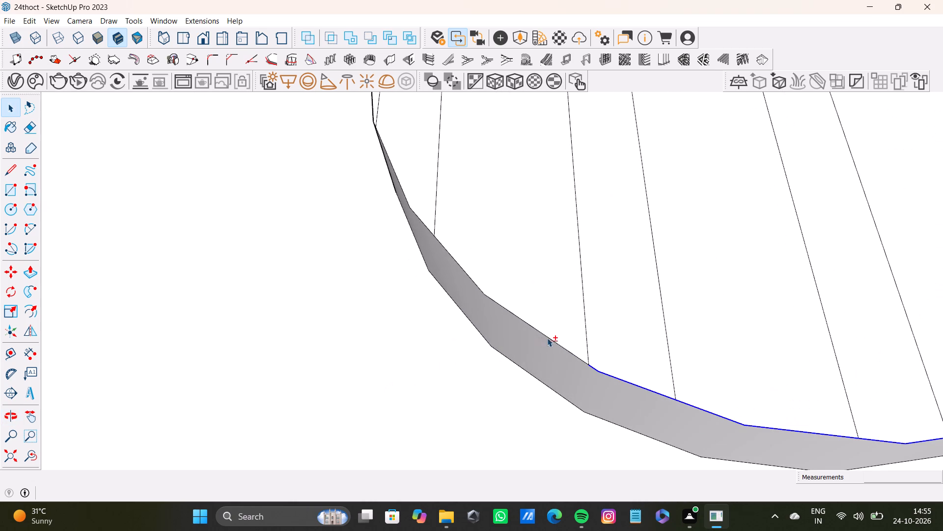
shift+click(550, 338)
shift+click(420, 220)
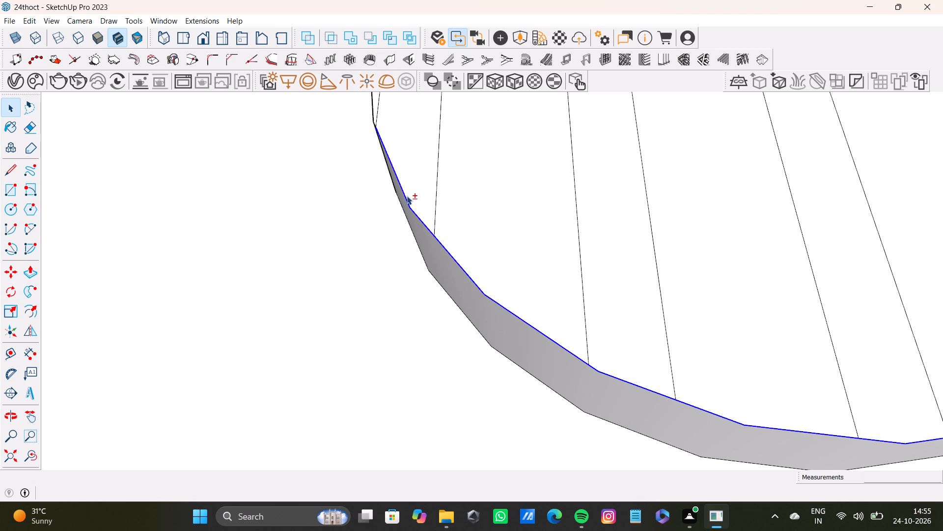
shift+middle_drag(416, 211, 435, 412)
shift+scroll(395, 290, up, 1)
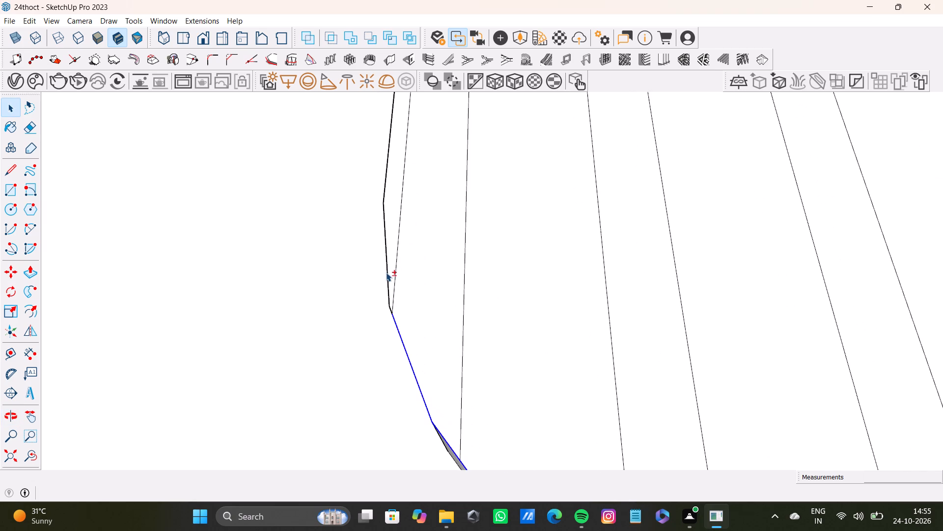
shift+click(386, 272)
shift+click(384, 187)
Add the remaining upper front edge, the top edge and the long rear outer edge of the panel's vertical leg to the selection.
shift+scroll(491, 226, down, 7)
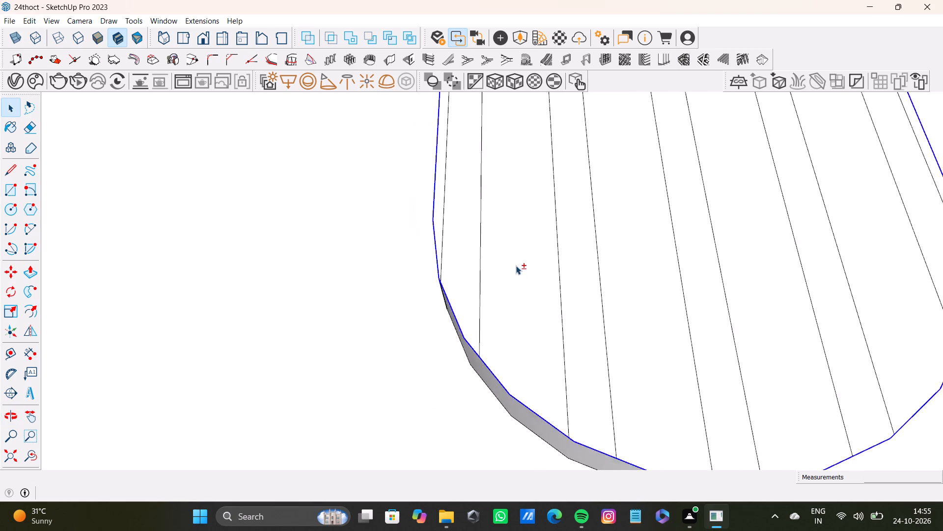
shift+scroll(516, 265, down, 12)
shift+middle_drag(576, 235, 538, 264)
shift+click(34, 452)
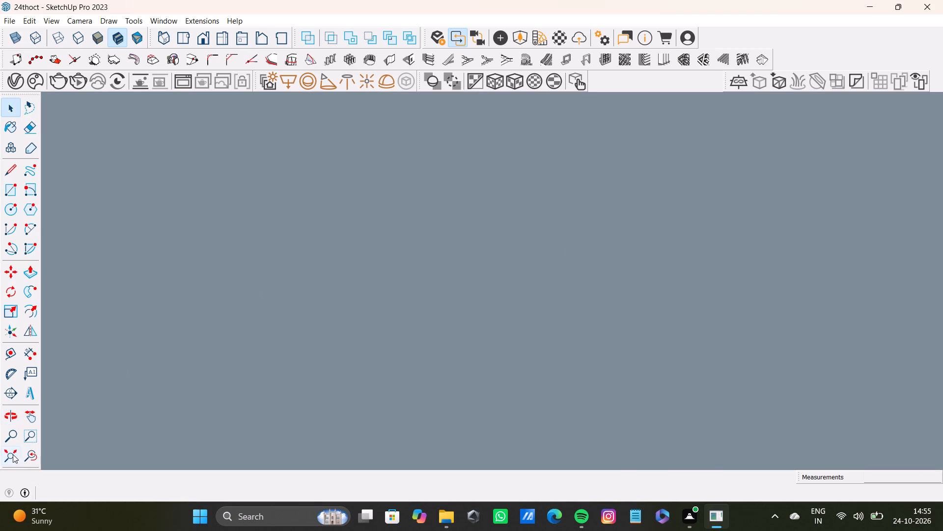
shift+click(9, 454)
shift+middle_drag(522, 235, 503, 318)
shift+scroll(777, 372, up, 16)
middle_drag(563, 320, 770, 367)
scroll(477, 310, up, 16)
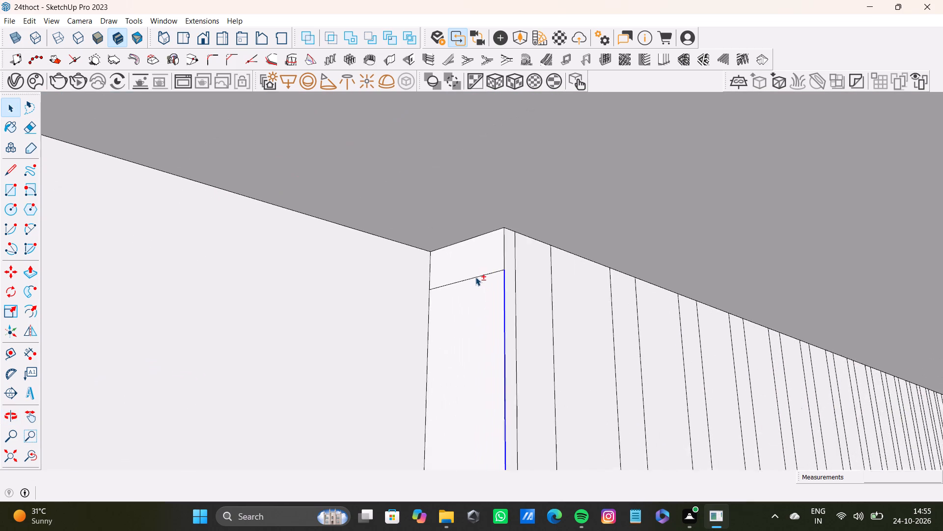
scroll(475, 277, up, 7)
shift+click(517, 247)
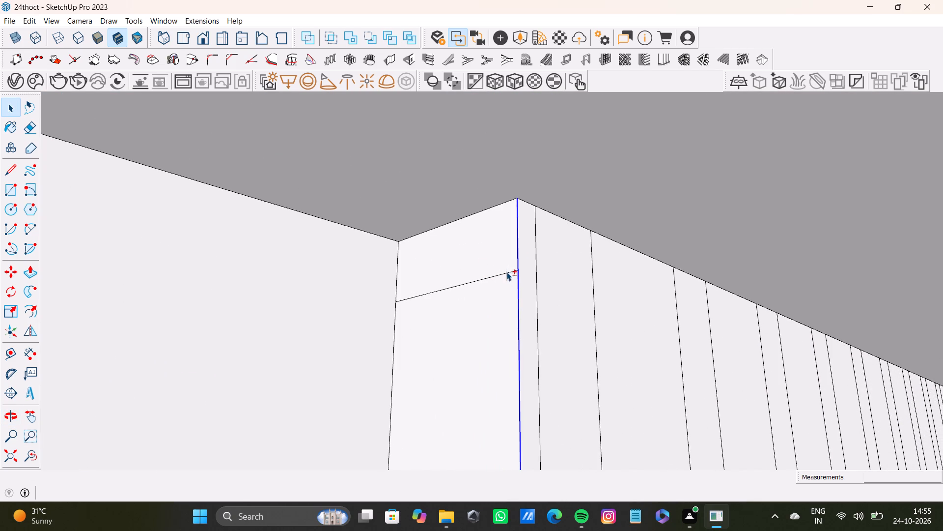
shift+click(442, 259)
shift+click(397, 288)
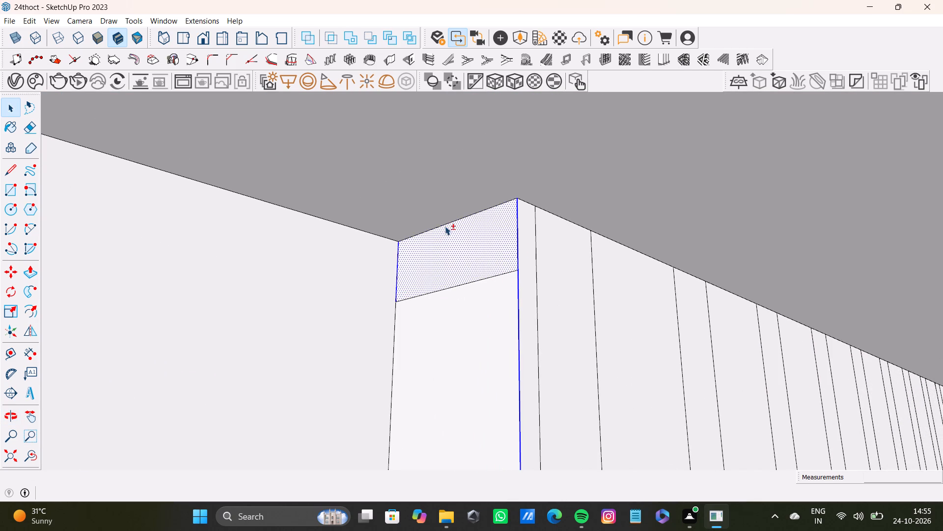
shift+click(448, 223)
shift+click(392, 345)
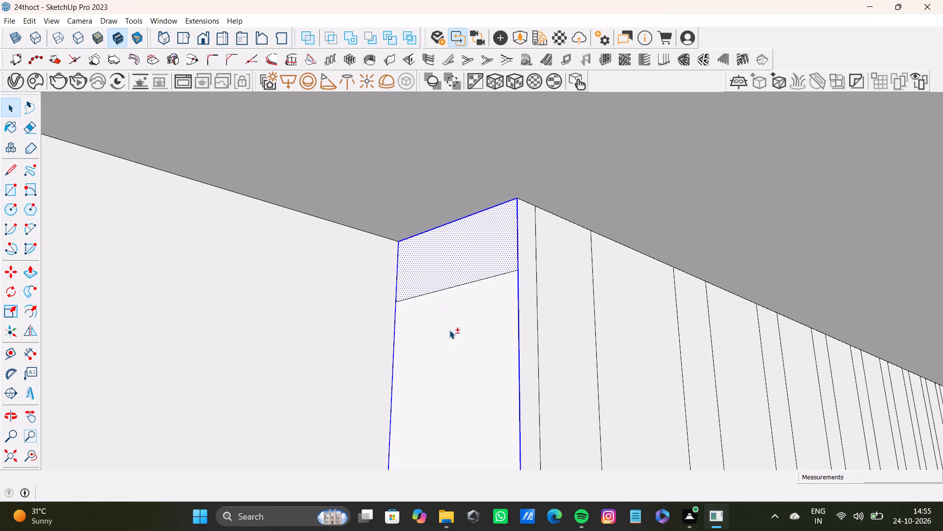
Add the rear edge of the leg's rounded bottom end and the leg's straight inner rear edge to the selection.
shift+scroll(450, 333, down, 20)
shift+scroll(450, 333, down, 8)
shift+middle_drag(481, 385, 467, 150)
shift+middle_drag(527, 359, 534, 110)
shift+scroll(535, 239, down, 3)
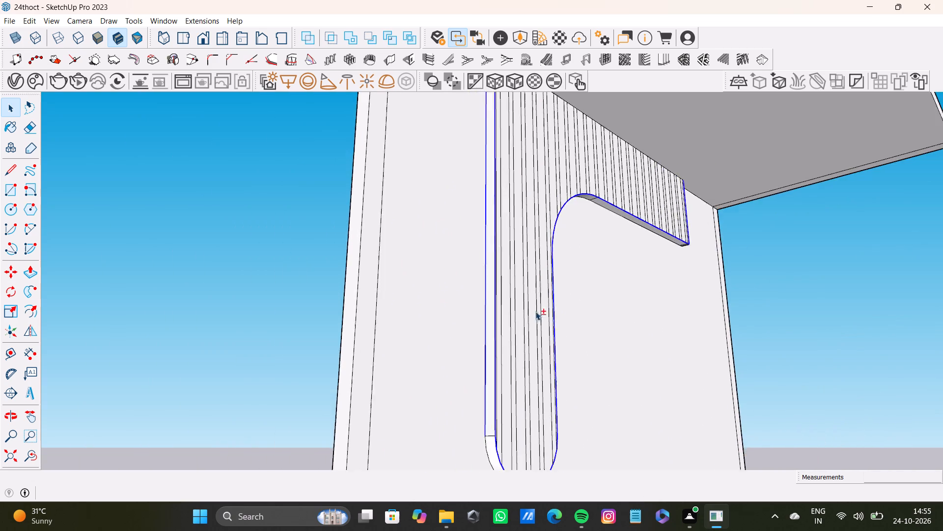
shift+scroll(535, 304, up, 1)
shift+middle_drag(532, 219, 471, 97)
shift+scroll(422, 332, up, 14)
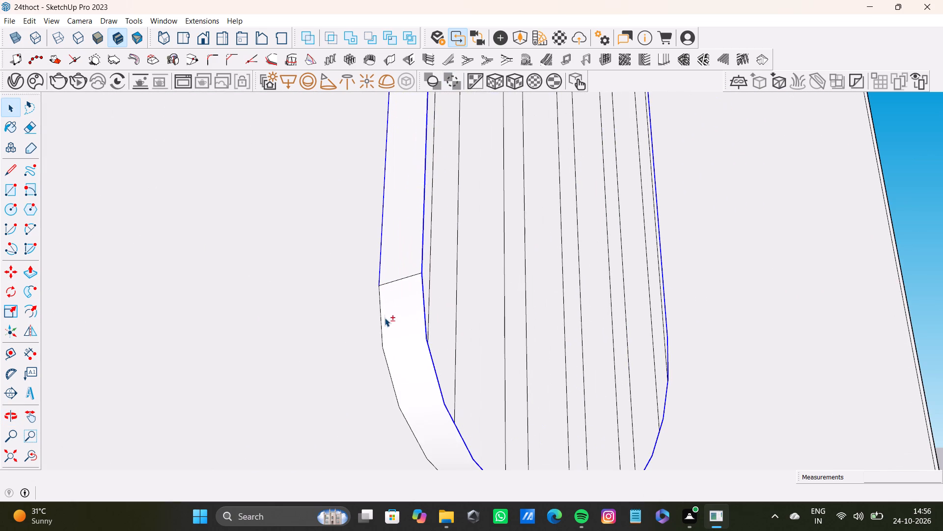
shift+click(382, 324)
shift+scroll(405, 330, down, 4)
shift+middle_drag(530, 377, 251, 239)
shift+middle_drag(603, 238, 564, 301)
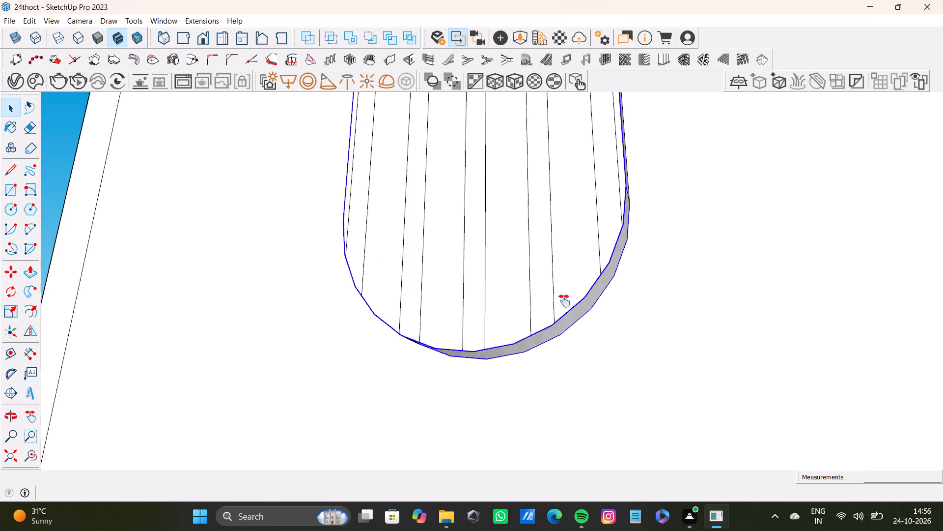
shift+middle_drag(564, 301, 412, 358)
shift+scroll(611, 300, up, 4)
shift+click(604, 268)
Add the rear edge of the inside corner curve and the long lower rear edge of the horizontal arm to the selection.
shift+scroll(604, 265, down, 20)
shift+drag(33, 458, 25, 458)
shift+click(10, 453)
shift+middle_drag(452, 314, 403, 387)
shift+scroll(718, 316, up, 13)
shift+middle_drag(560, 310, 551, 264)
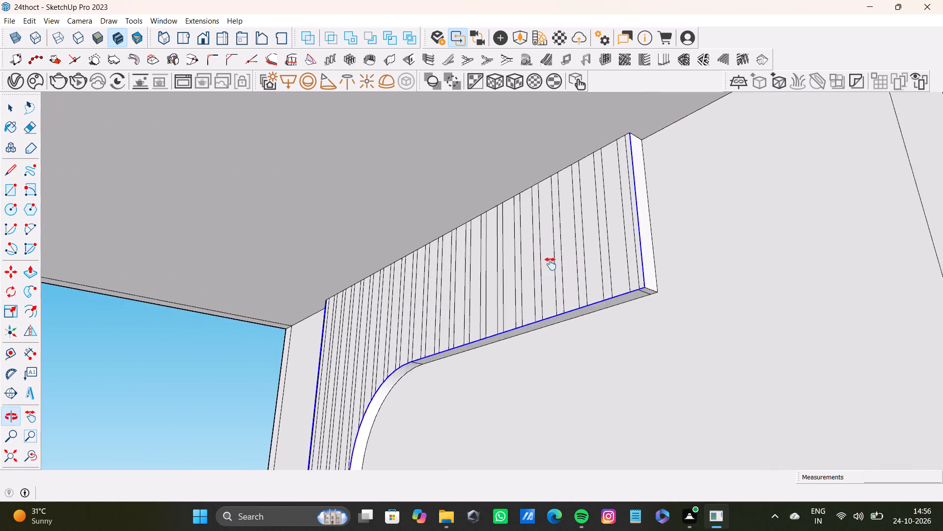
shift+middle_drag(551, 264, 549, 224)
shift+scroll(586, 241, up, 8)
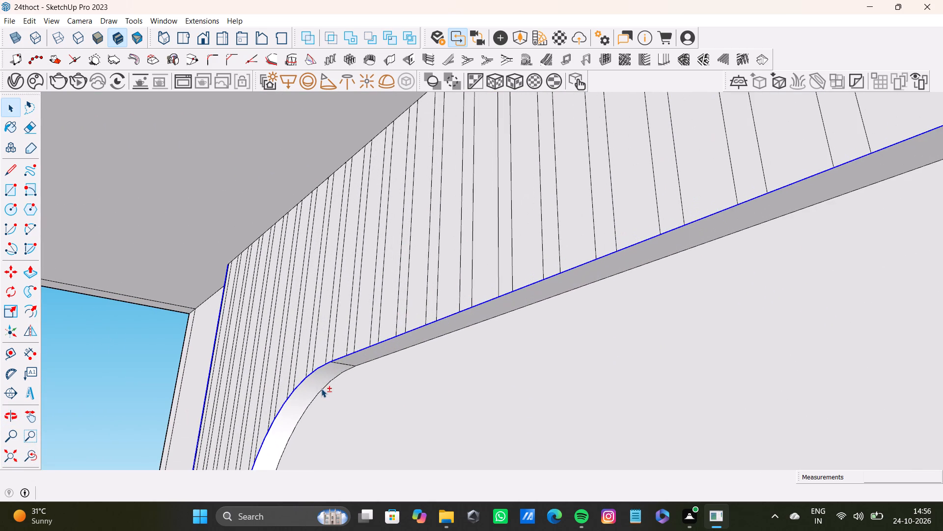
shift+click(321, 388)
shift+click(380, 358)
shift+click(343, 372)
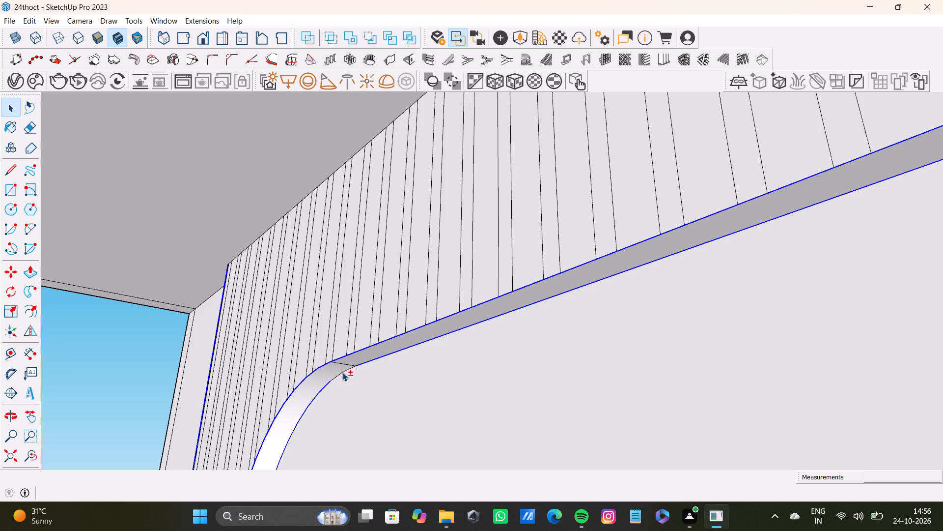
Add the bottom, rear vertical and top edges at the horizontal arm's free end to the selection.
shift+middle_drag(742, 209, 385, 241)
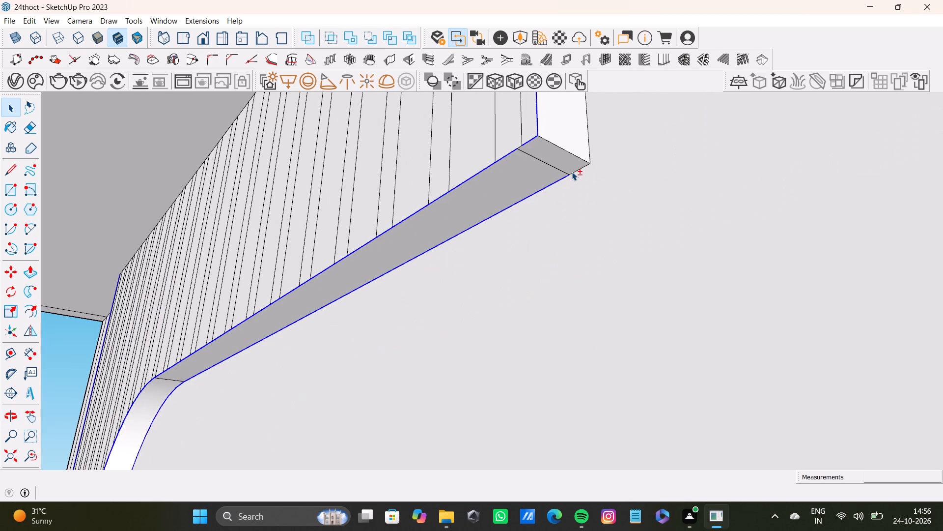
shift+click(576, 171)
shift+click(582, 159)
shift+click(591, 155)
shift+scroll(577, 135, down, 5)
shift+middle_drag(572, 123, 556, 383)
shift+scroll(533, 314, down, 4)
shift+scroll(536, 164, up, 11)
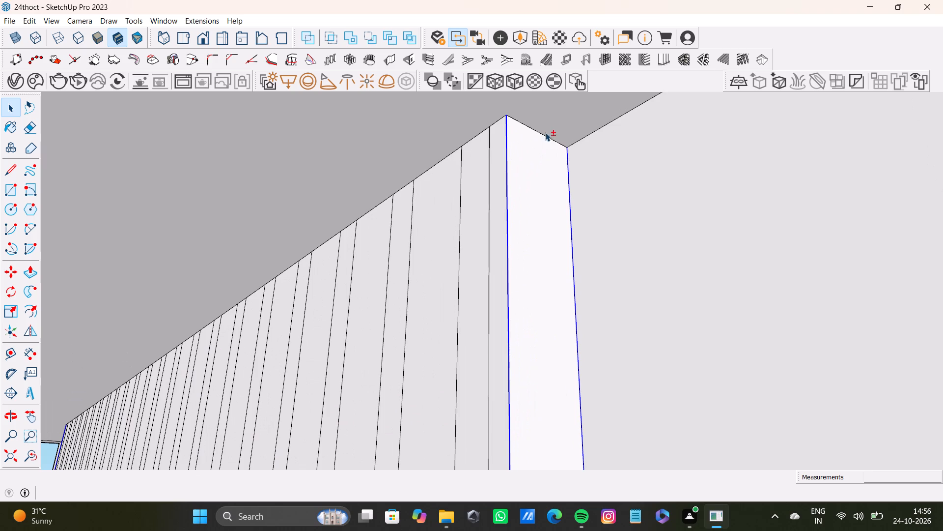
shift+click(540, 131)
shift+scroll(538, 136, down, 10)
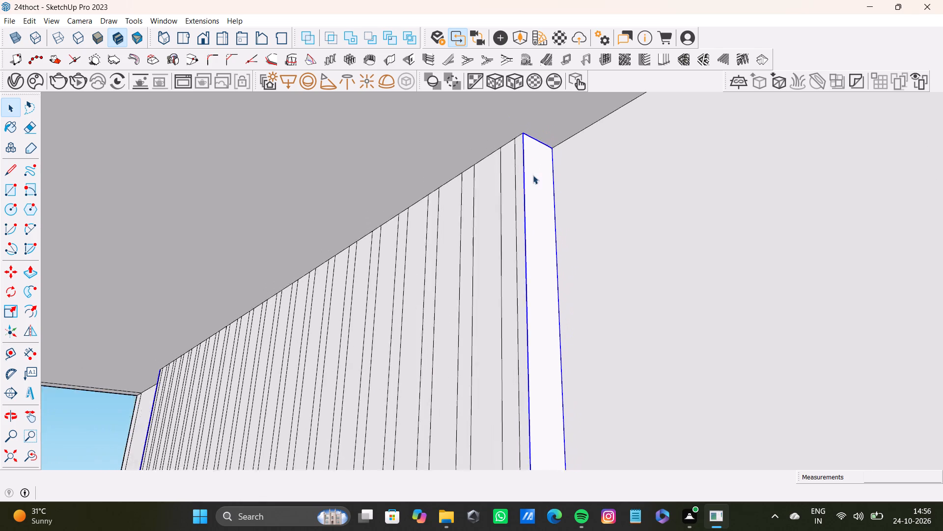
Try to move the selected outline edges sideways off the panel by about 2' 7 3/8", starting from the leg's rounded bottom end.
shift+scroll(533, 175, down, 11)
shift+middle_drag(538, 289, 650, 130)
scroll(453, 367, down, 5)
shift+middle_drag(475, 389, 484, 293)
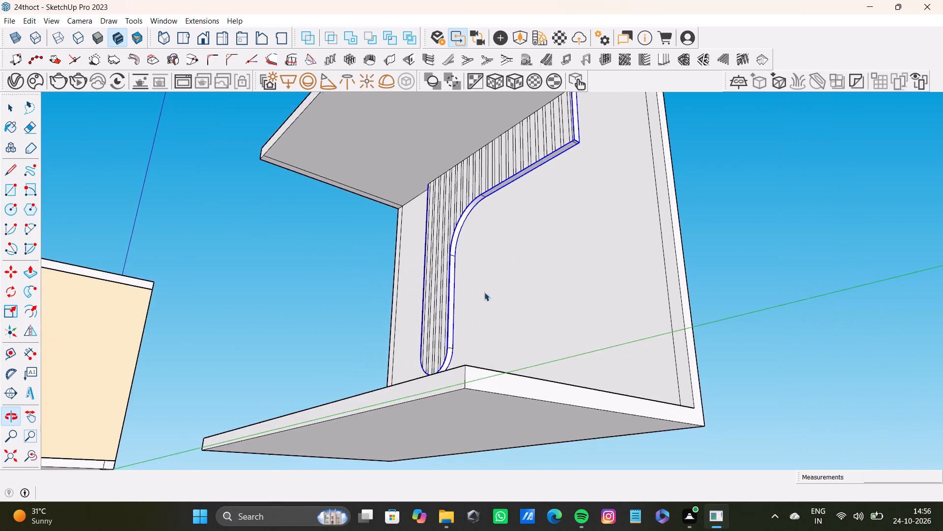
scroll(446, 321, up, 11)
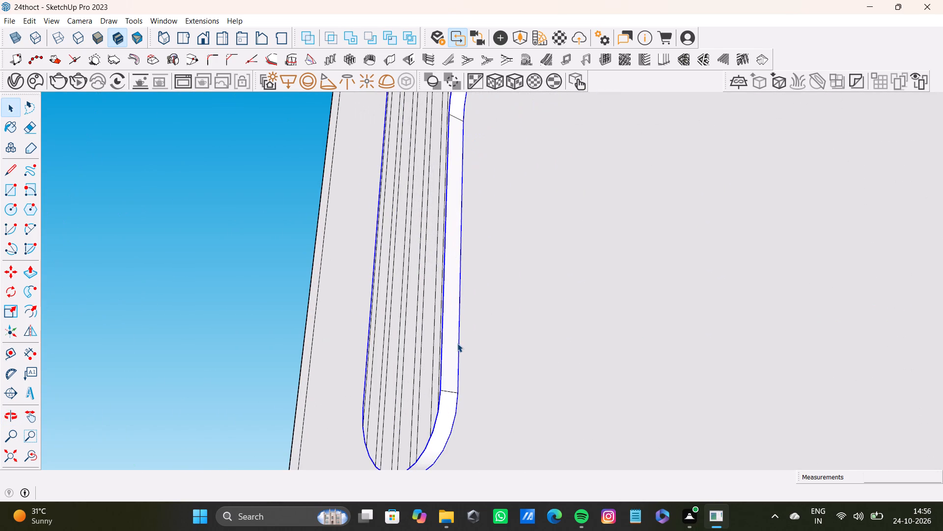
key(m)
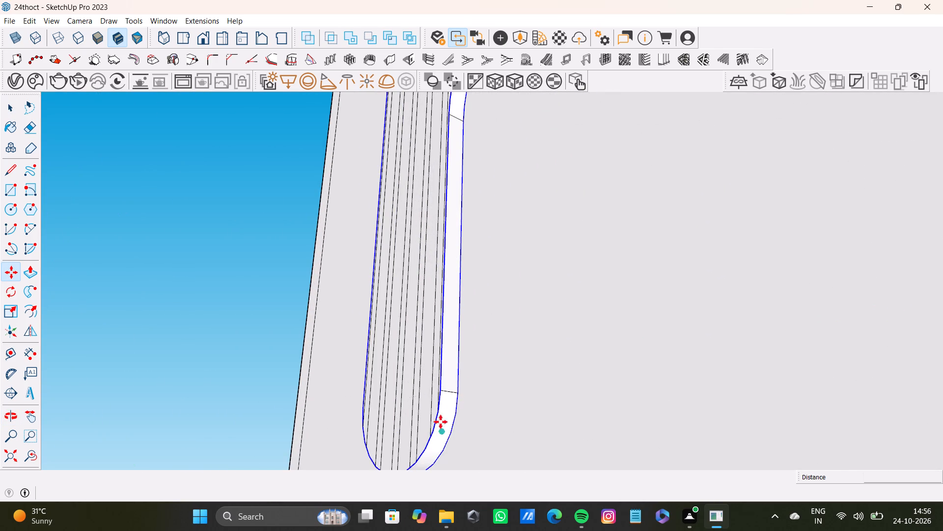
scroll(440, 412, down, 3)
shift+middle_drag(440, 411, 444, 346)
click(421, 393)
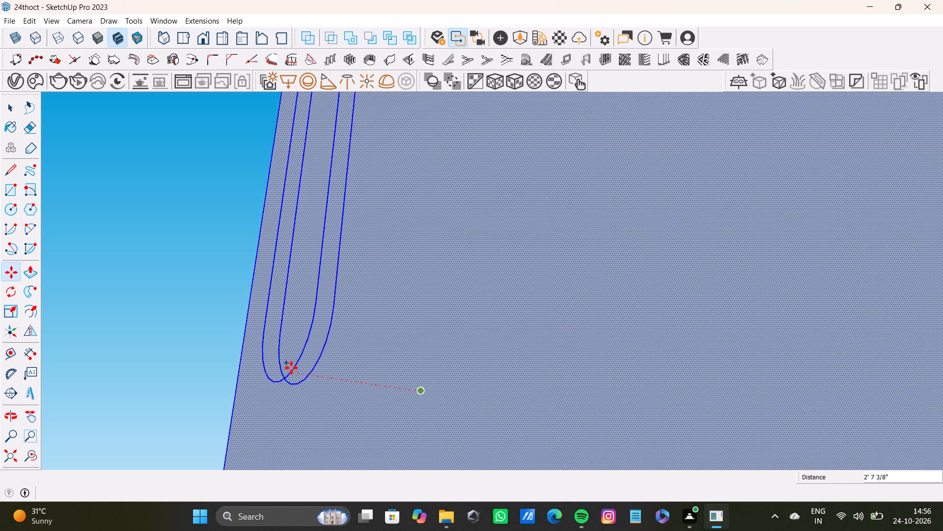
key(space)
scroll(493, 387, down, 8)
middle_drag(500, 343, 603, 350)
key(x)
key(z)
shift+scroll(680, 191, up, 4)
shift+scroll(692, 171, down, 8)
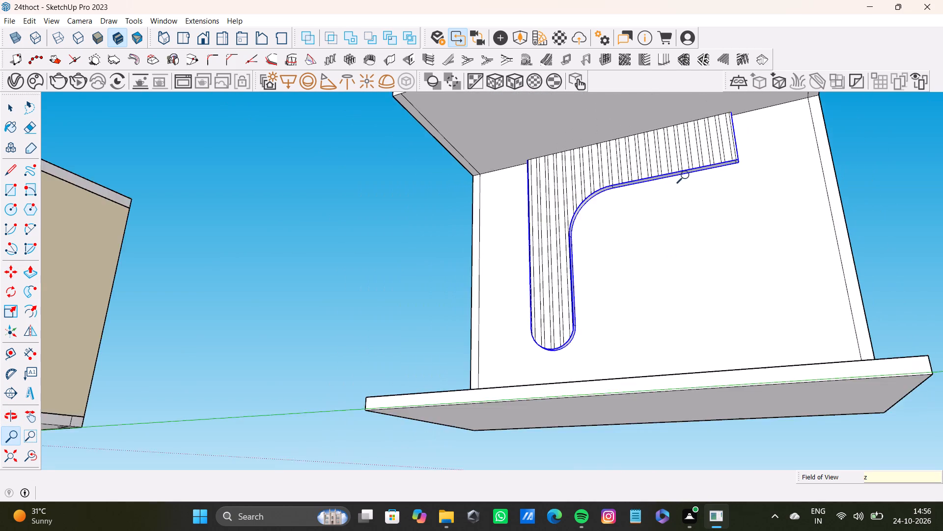
Clear the selection of the panel's outline edges.
shift+scroll(688, 176, down, 1)
click(825, 134)
click(837, 159)
key(space)
double_click(834, 177)
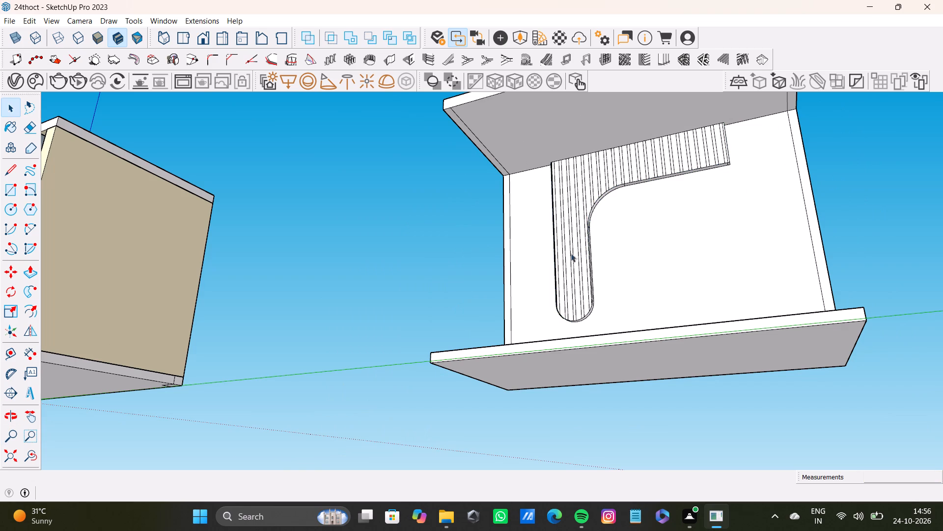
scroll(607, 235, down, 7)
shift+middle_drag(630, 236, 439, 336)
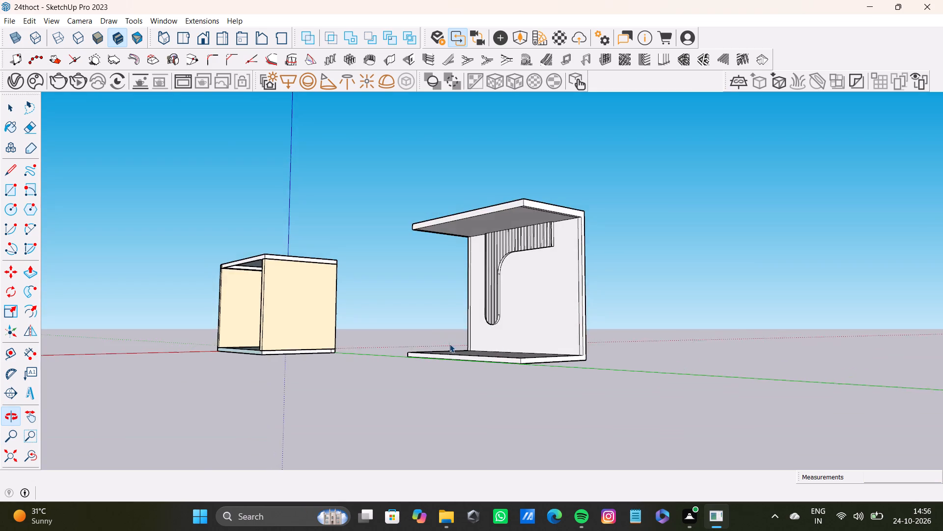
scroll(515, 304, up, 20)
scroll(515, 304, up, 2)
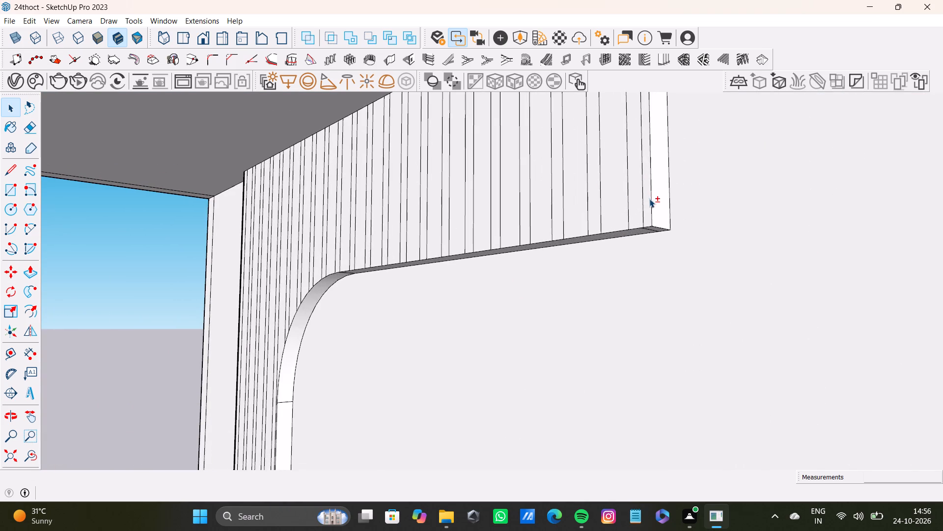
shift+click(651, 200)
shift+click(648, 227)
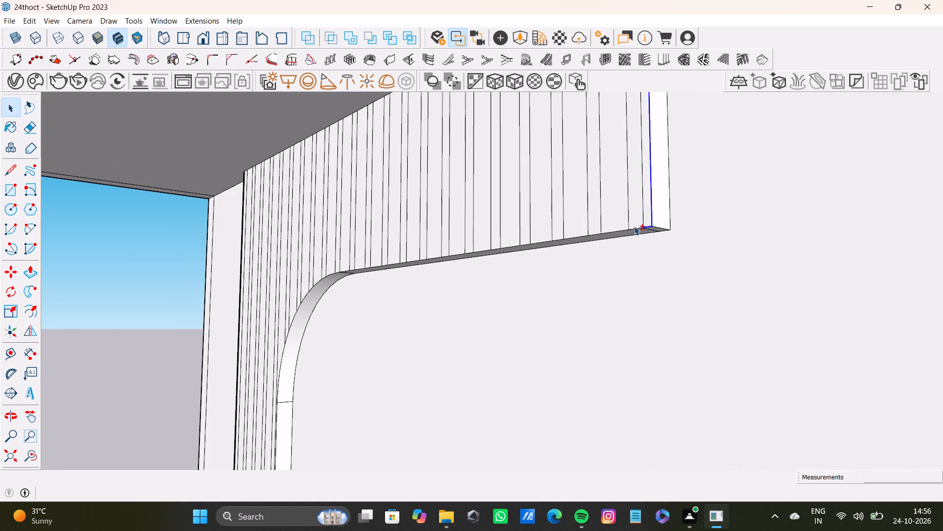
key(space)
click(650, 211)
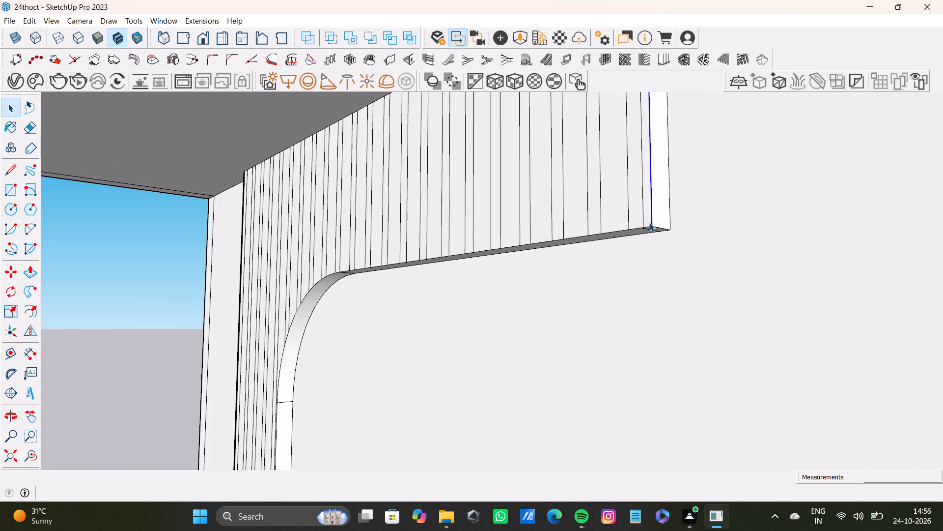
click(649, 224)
Select only the rear vertical edge at the horizontal arm's free end and both segments of the arm's lower rear edge.
click(671, 210)
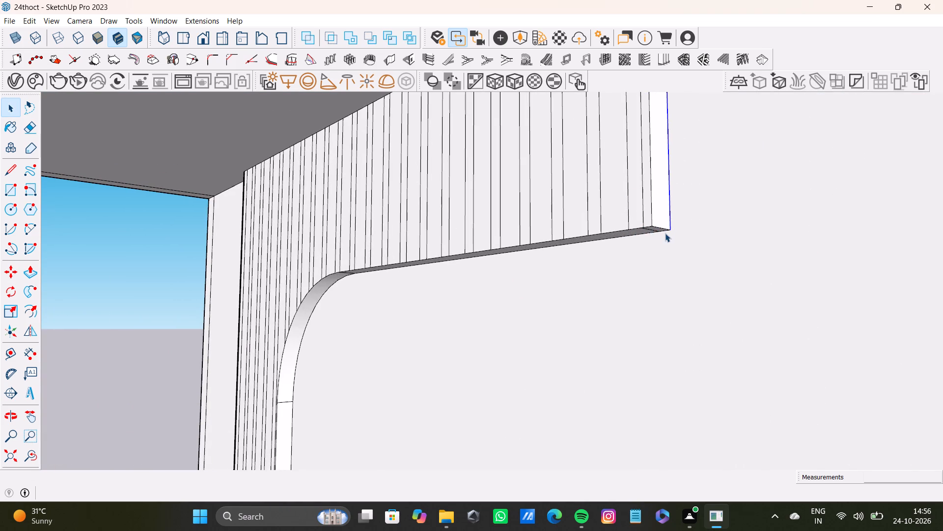
click(665, 230)
shift+scroll(658, 230, up, 2)
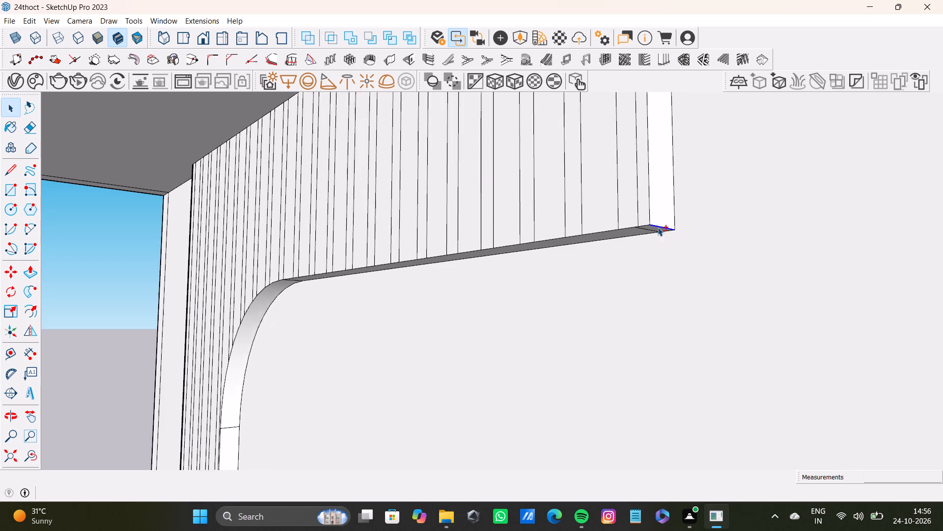
shift+scroll(658, 227, up, 5)
shift+click(681, 216)
shift+click(677, 233)
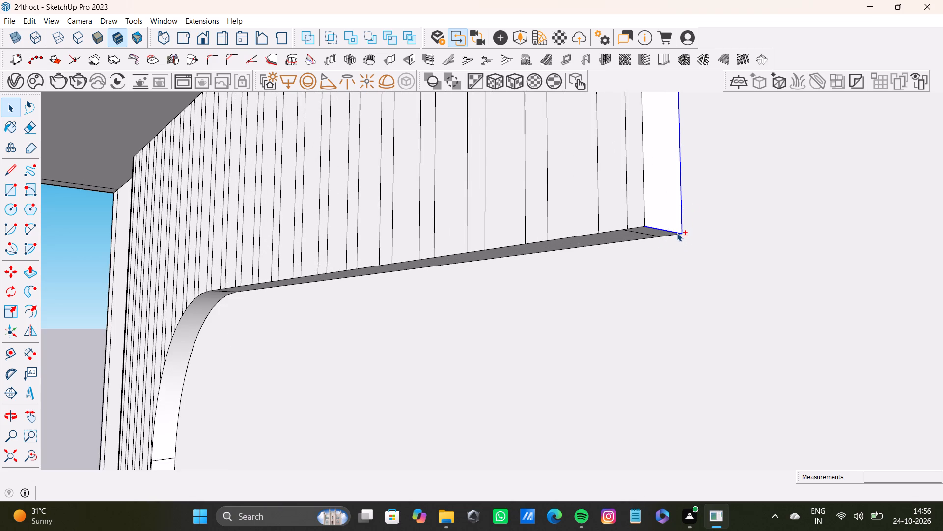
shift+click(650, 236)
shift+click(649, 235)
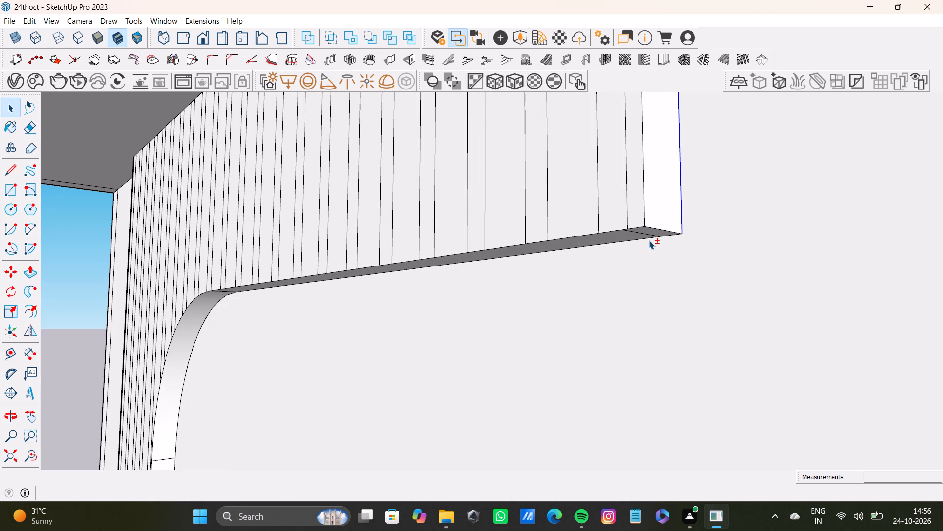
shift+click(648, 238)
shift+scroll(656, 226, up, 10)
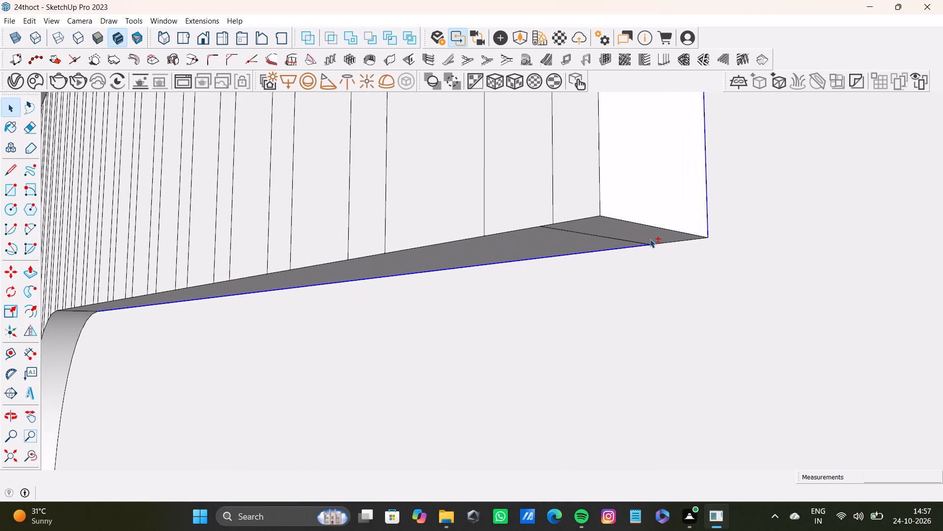
shift+click(662, 244)
Add the rear edge segments of the inside corner curve to the selection.
shift+scroll(586, 254, down, 10)
shift+middle_drag(386, 368, 646, 197)
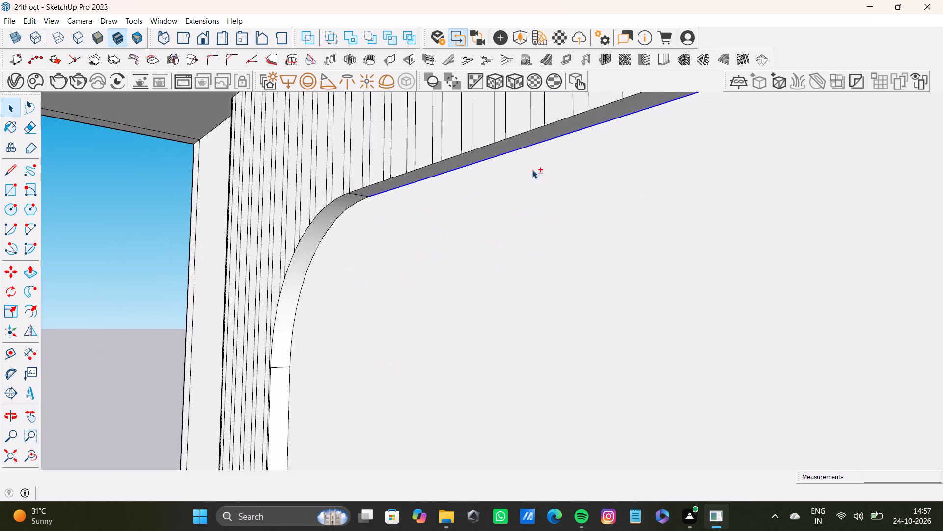
shift+scroll(520, 159, up, 7)
shift+click(294, 215)
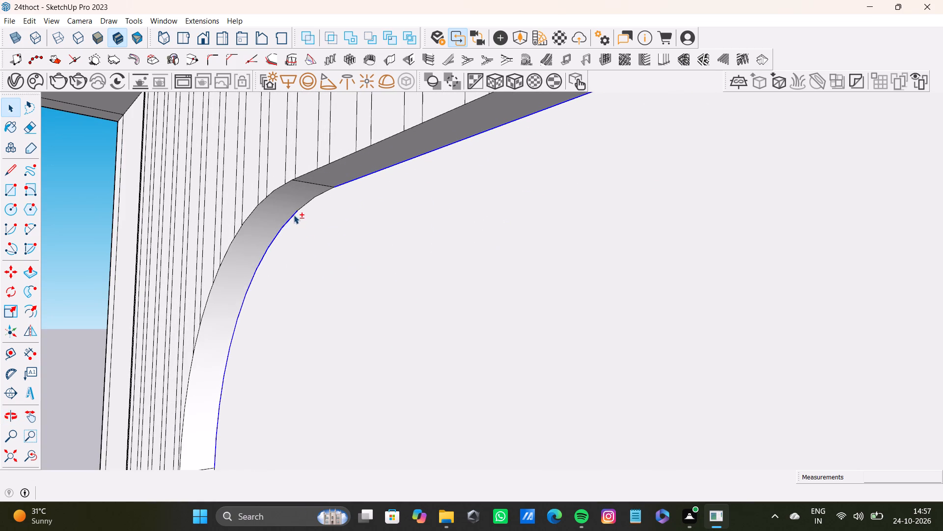
shift+scroll(293, 215, down, 4)
shift+scroll(310, 209, up, 6)
shift+click(307, 203)
shift+scroll(318, 203, down, 2)
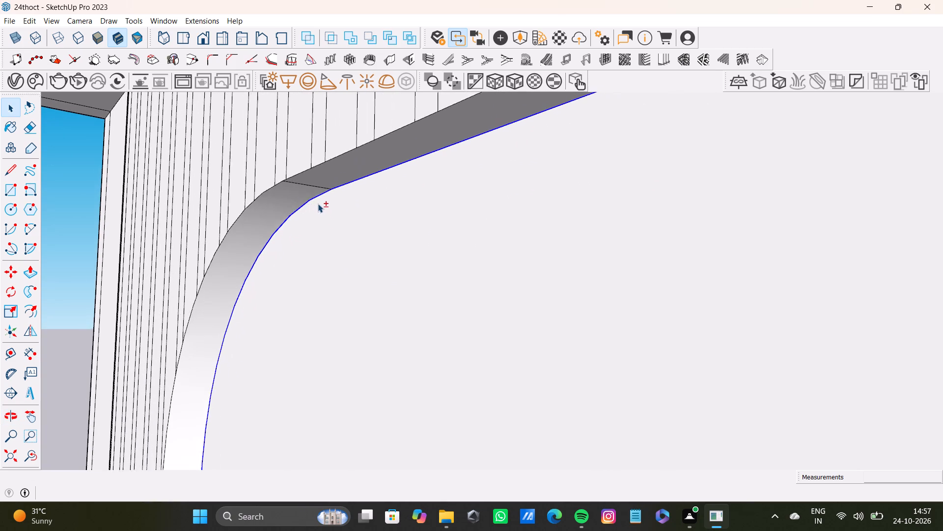
Add the rear vertical edge along the inner side of the panel's leg to the selection.
shift+scroll(318, 204, down, 6)
shift+middle_drag(342, 282, 358, 180)
shift+scroll(248, 357, down, 2)
shift+click(256, 359)
Add the rear curved edge of the leg's rounded bottom end to the selection, leaving its face unselected.
shift+scroll(271, 387, down, 2)
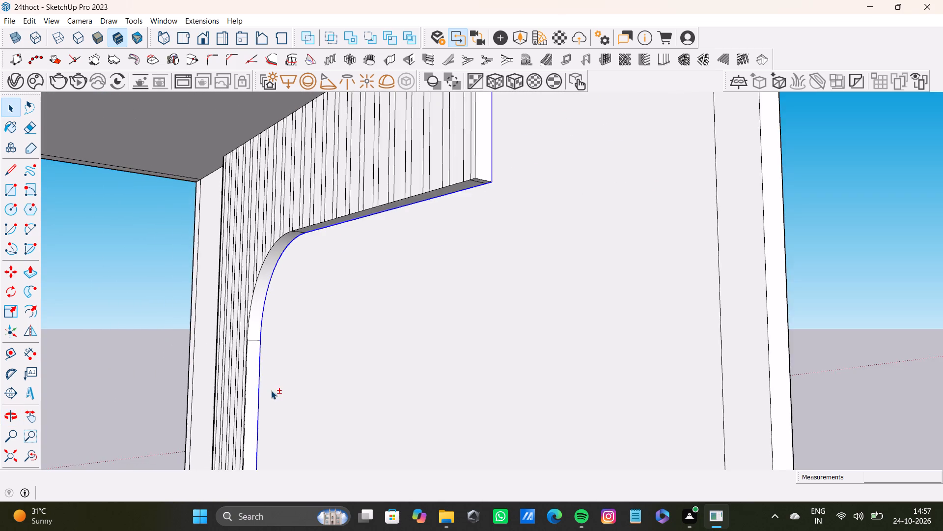
shift+scroll(271, 390, down, 4)
shift+scroll(299, 232, up, 1)
shift+scroll(333, 340, down, 3)
shift+middle_click(346, 176)
shift+middle_drag(328, 349, 347, 205)
shift+scroll(312, 349, up, 4)
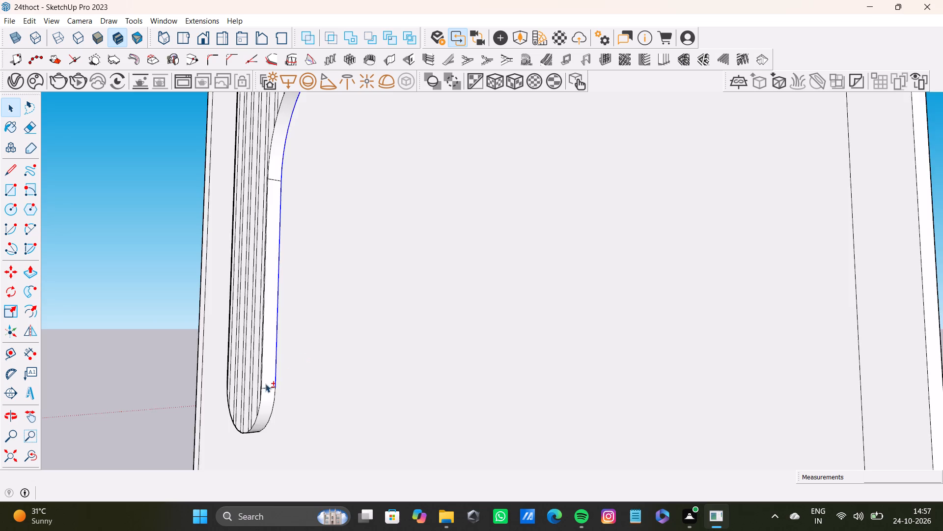
shift+scroll(265, 383, up, 15)
shift+click(283, 421)
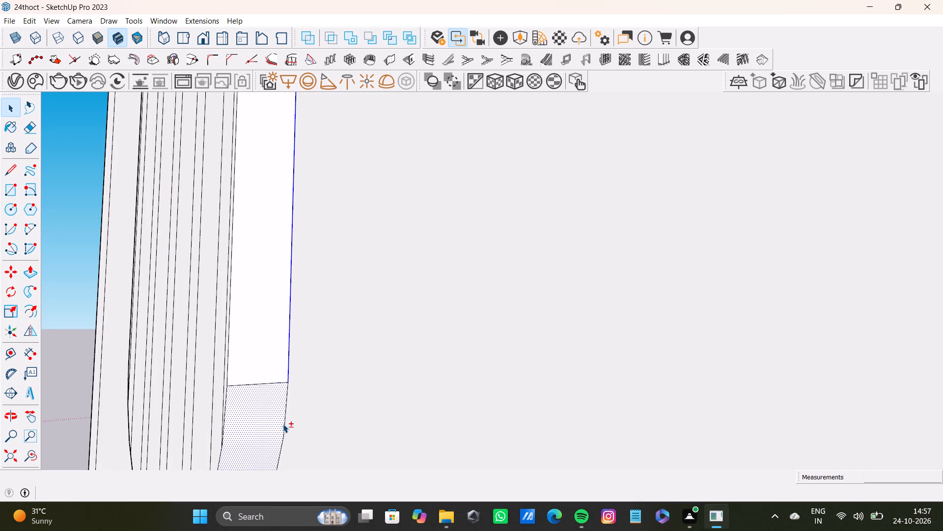
shift+scroll(283, 423, down, 4)
shift+scroll(303, 329, up, 4)
shift+middle_click(303, 329)
shift+middle_drag(298, 370, 325, 241)
shift+scroll(325, 241, up, 1)
shift+scroll(322, 309, down, 4)
shift+middle_drag(308, 356, 321, 255)
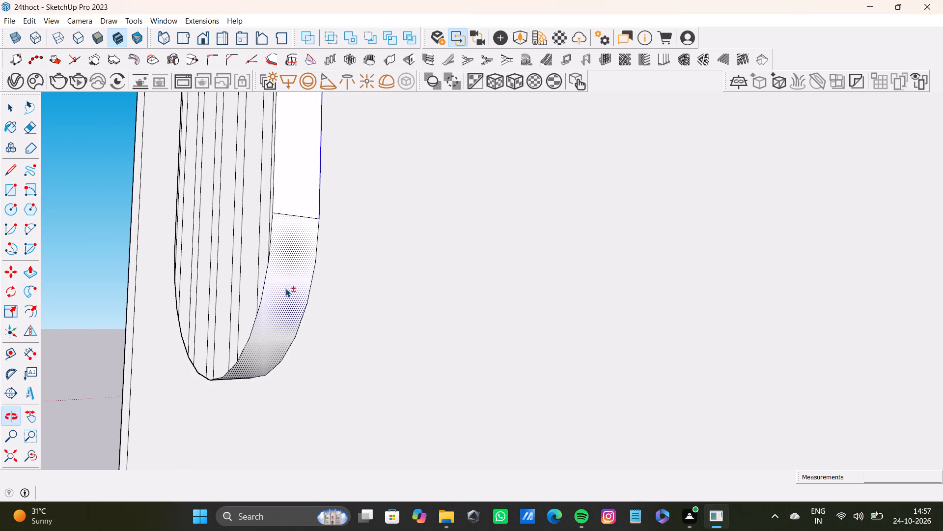
shift+click(285, 288)
shift+click(311, 285)
shift+scroll(319, 266, down, 8)
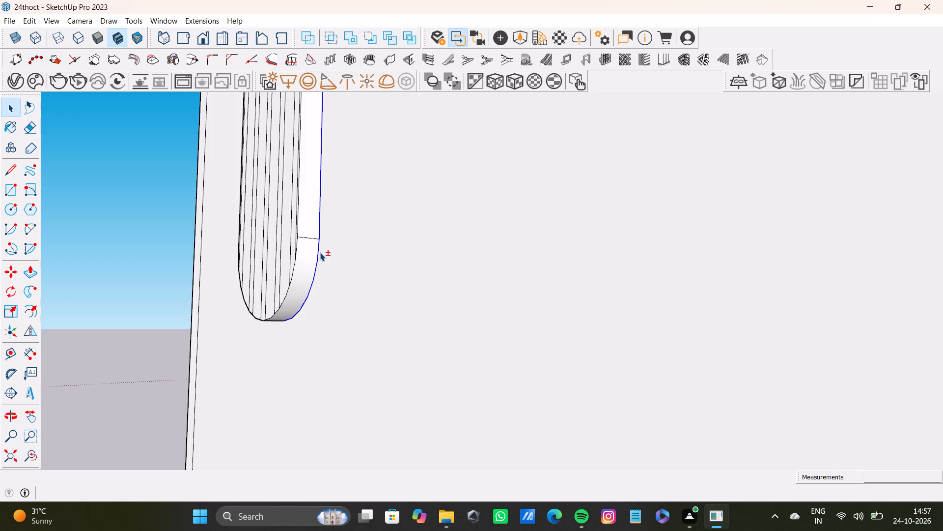
Add the long rear vertical edge on the outer side of the panel's leg to the selection.
shift+scroll(320, 252, down, 10)
shift+middle_drag(305, 246, 408, 352)
scroll(185, 348, up, 8)
middle_drag(327, 380, 526, 335)
scroll(283, 379, up, 4)
middle_drag(249, 366, 398, 367)
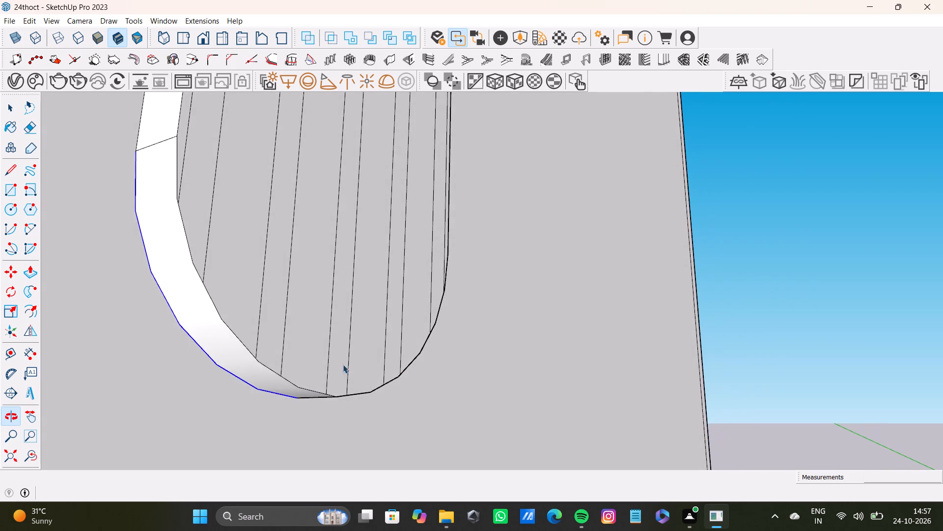
shift+scroll(211, 241, down, 9)
shift+middle_drag(212, 245, 222, 364)
shift+scroll(194, 327, up, 3)
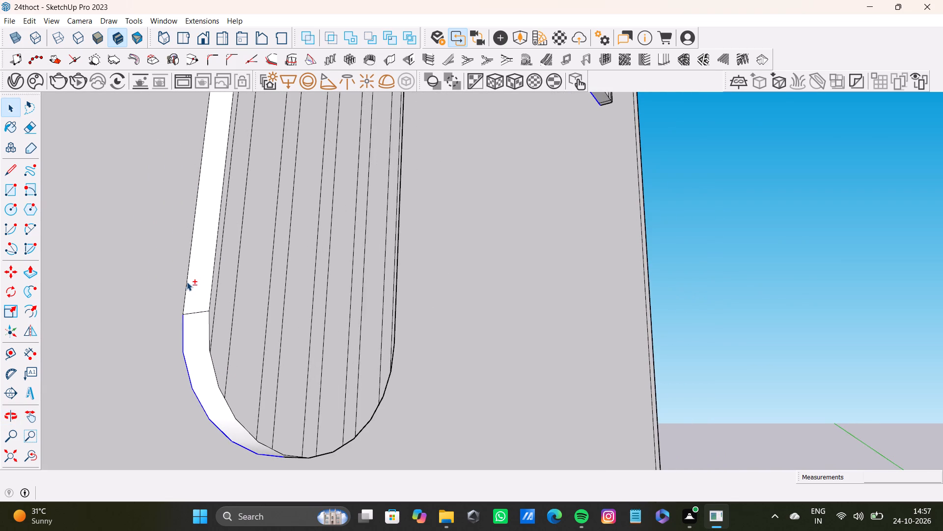
shift+click(187, 282)
Add the short rear edge segment at the top of the leg's outer side, just below the ceiling.
shift+scroll(210, 271, down, 6)
shift+middle_drag(321, 178, 276, 416)
shift+scroll(276, 206, down, 3)
shift+middle_drag(276, 206, 276, 314)
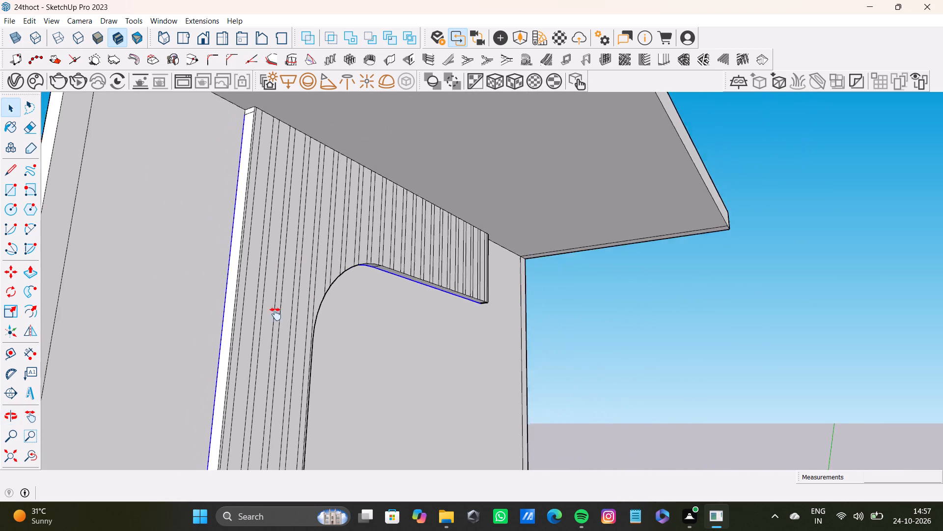
shift+middle_drag(276, 314, 260, 337)
shift+scroll(258, 180, up, 19)
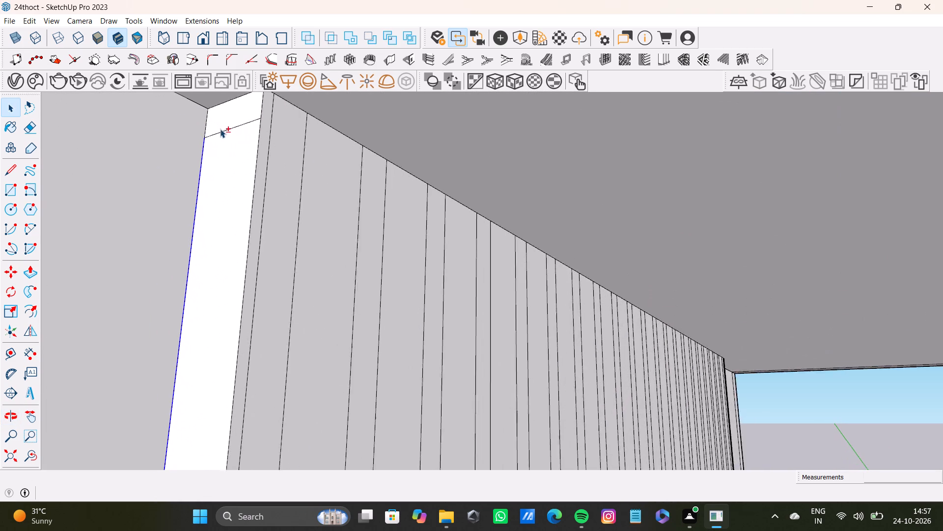
shift+scroll(220, 129, up, 8)
shift+click(202, 131)
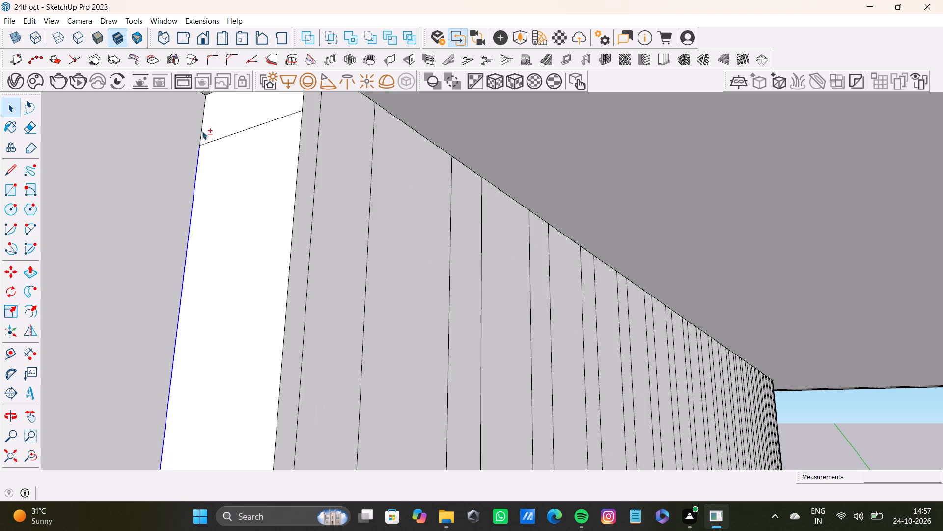
Copy the selected rear outline edges about 1 15/16" forward to the midpoint of the panel's thickness.
shift+scroll(211, 129, down, 20)
shift+scroll(211, 129, down, 8)
shift+middle_drag(422, 342, 555, 328)
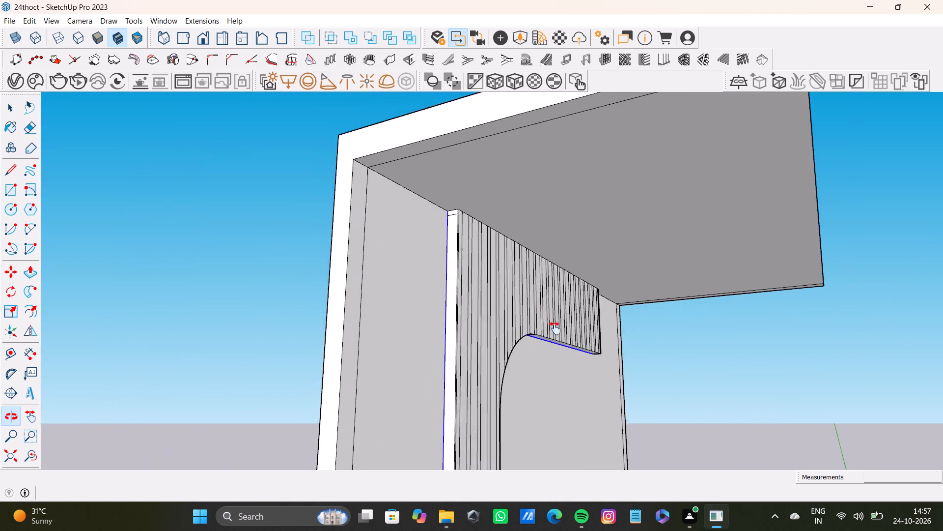
shift+middle_drag(555, 328, 250, 368)
scroll(457, 359, down, 3)
shift+middle_drag(528, 376, 354, 238)
scroll(649, 160, up, 4)
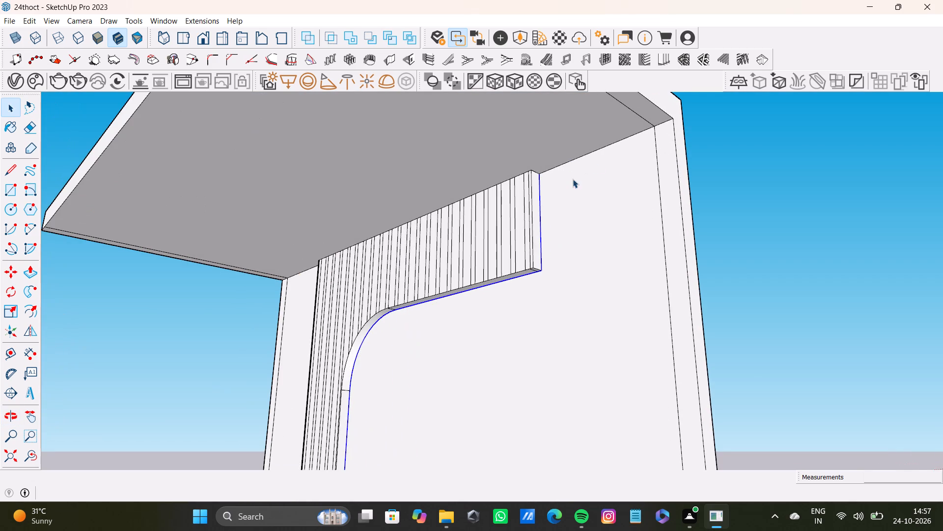
key(m)
scroll(550, 186, up, 12)
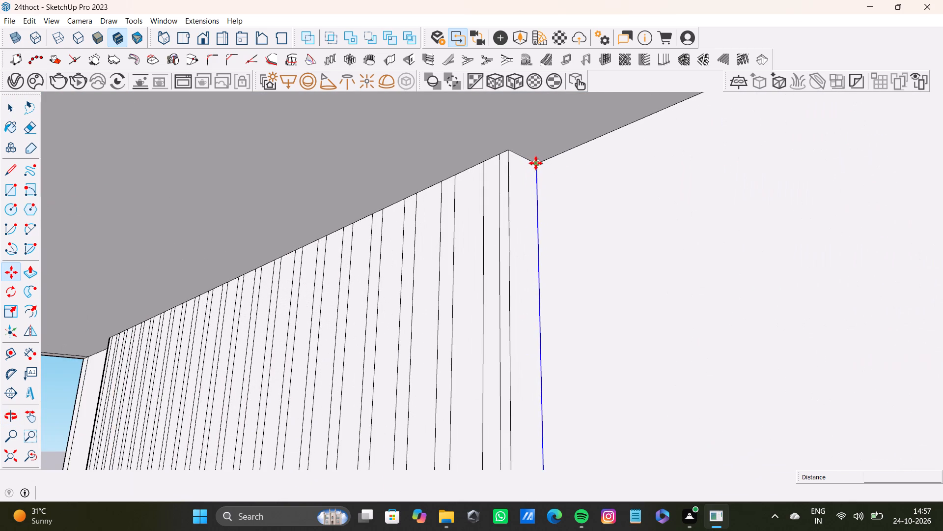
ctrl+click(536, 164)
scroll(527, 169, down, 3)
shift+middle_drag(525, 177, 527, 103)
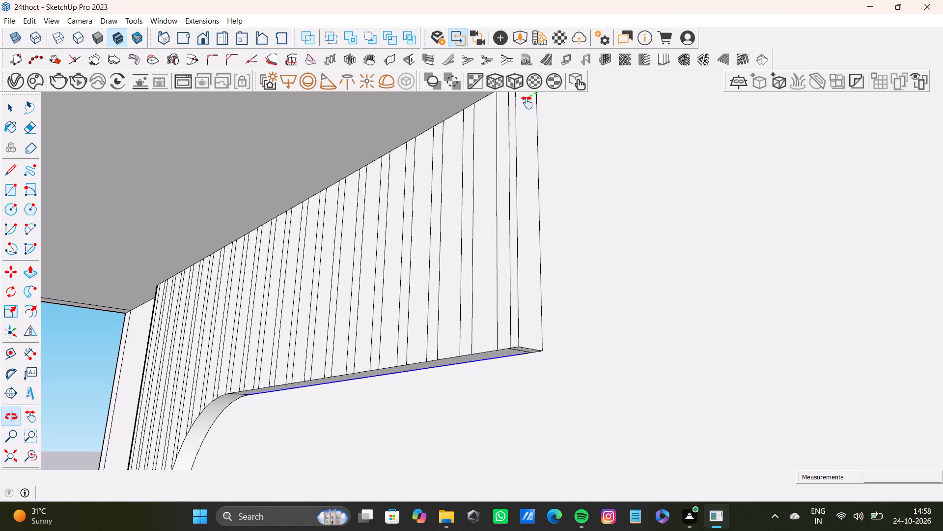
shift+middle_drag(527, 103, 523, 131)
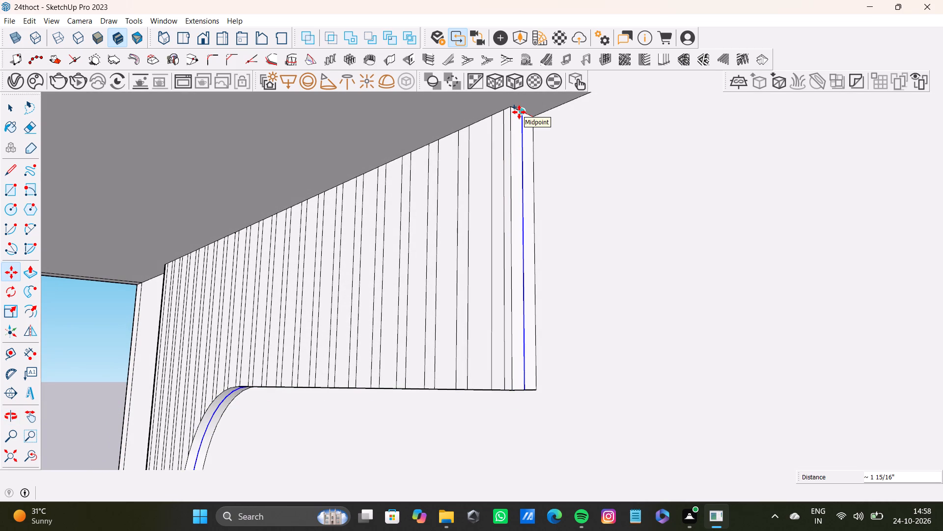
click(520, 112)
key(space)
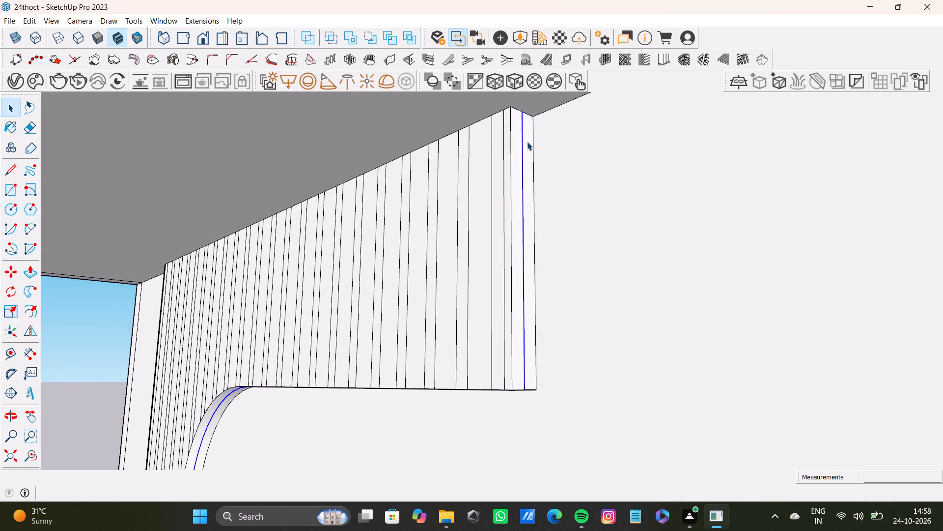
Add the rear strip faces and rear edges of the horizontal arm's free end and underside to the selection.
scroll(527, 142, up, 7)
shift+click(530, 139)
shift+click(541, 156)
shift+scroll(546, 223, down, 3)
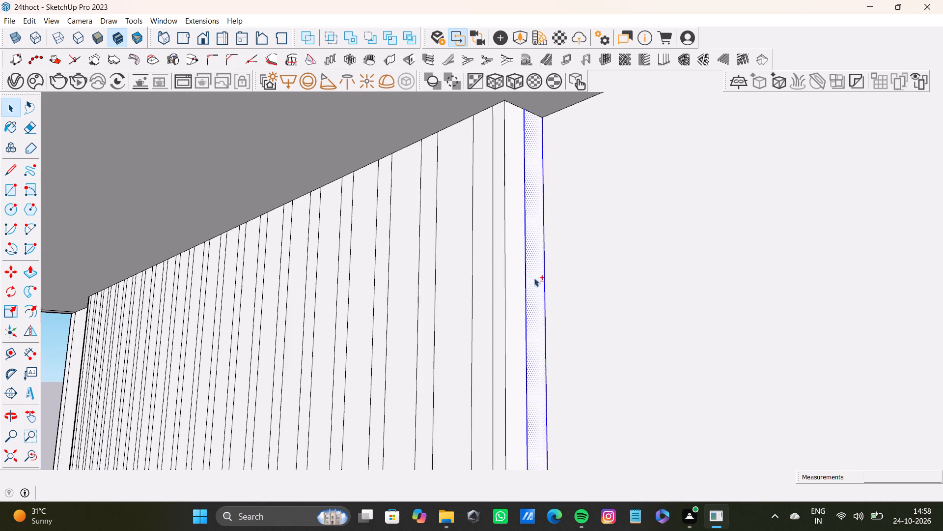
shift+middle_drag(511, 317, 565, 62)
shift+middle_drag(597, 328, 646, 189)
shift+scroll(613, 185, up, 3)
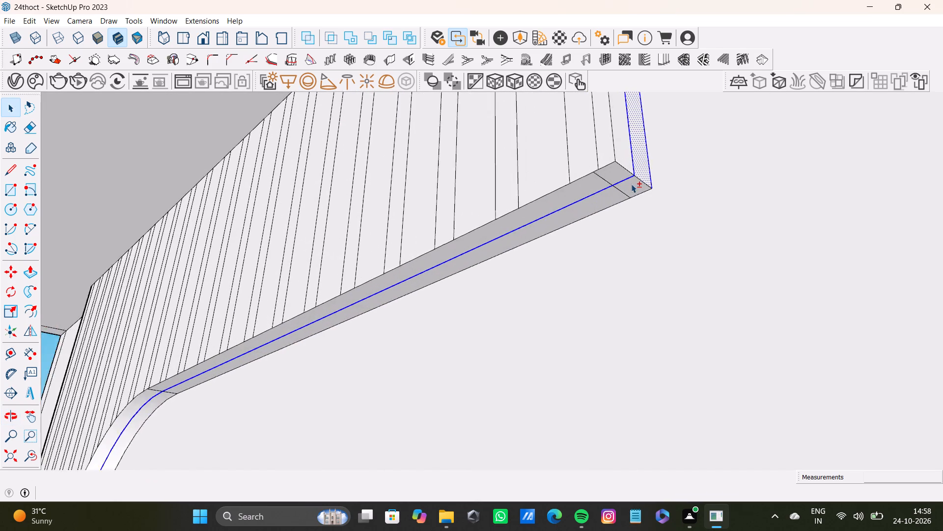
shift+scroll(631, 184, up, 2)
shift+click(634, 186)
shift+click(648, 192)
shift+click(612, 202)
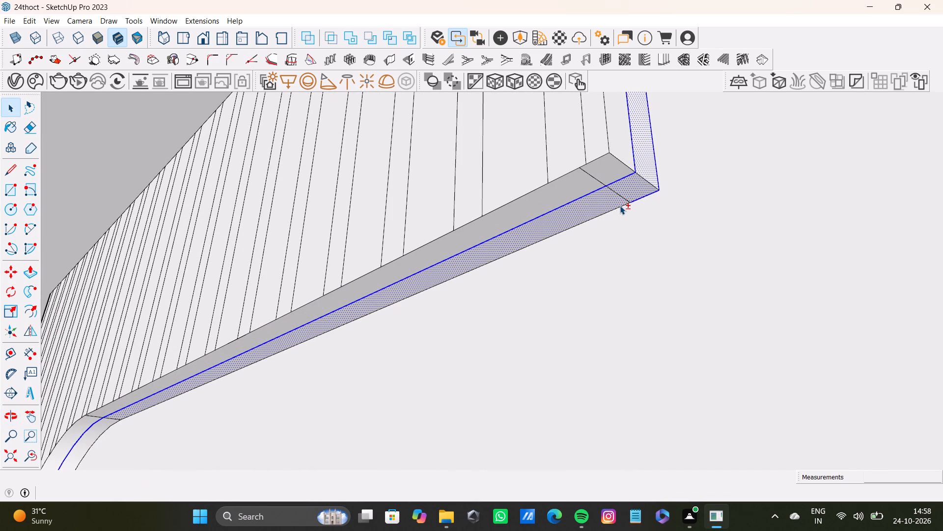
shift+click(620, 206)
Add the rear strip faces and rear edges of the inside corner curve and the leg's inner side.
shift+scroll(542, 258, down, 4)
shift+middle_drag(527, 272, 662, 180)
shift+scroll(230, 292, up, 4)
shift+middle_drag(202, 320, 286, 179)
shift+scroll(266, 311, up, 3)
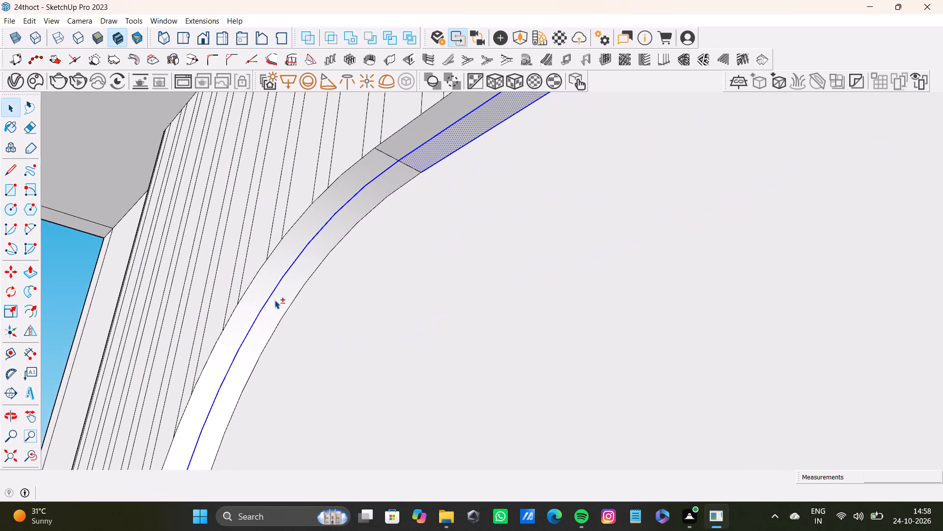
shift+click(295, 279)
shift+click(303, 282)
shift+scroll(300, 288, down, 9)
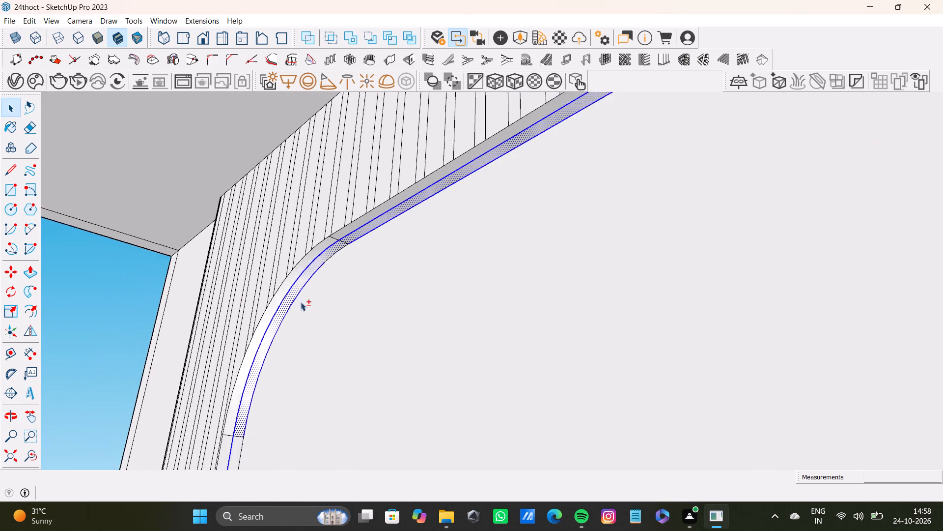
shift+middle_drag(301, 302, 355, 129)
shift+scroll(284, 397, up, 2)
shift+click(275, 382)
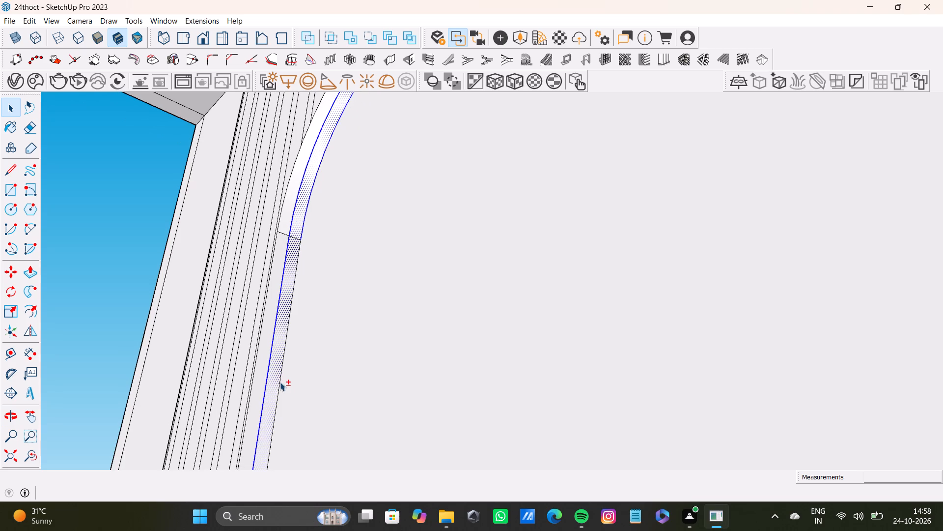
shift+click(280, 382)
Add the rear strip face and rear curved edge of the leg's rounded bottom end to the selection.
shift+scroll(275, 386, down, 9)
shift+middle_drag(275, 400, 347, 204)
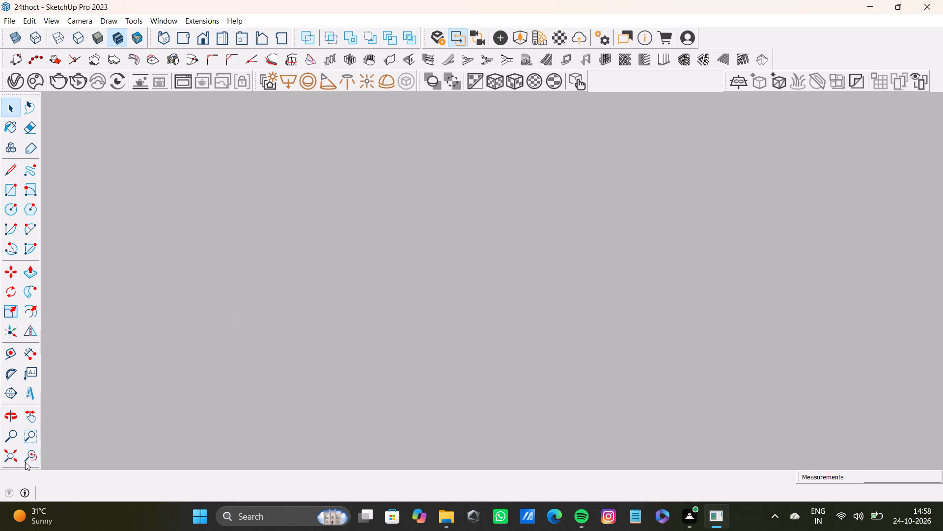
shift+click(27, 457)
shift+click(12, 455)
middle_drag(296, 406, 447, 451)
shift+scroll(649, 391, up, 4)
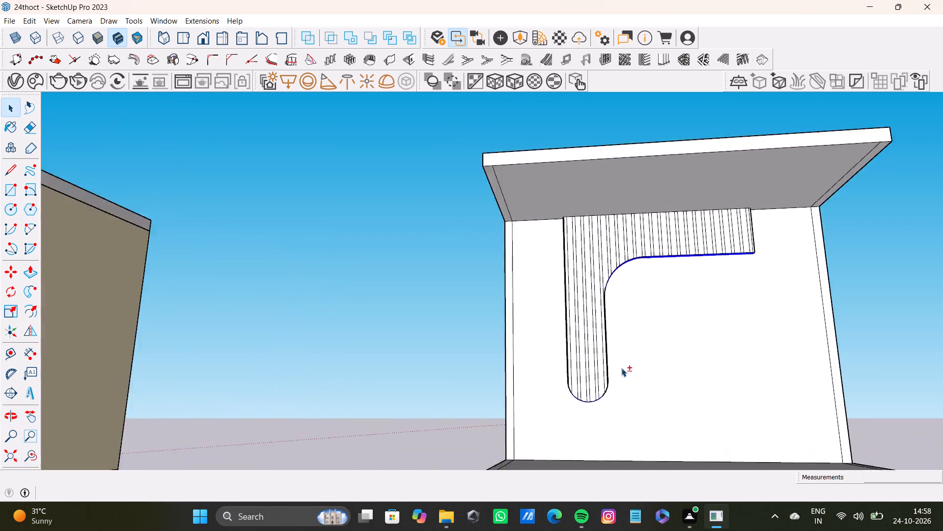
shift+scroll(621, 368, up, 8)
middle_drag(560, 388, 711, 413)
scroll(600, 428, up, 11)
middle_drag(492, 394, 592, 356)
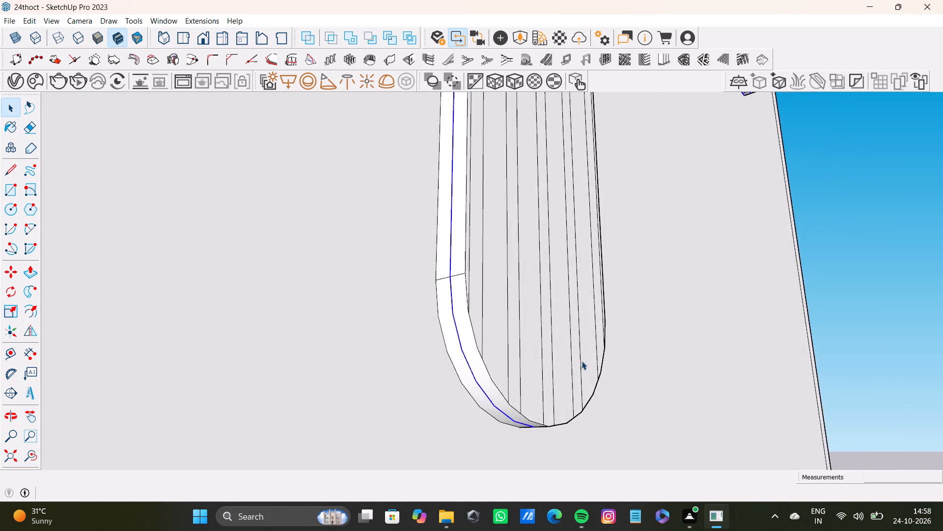
shift+scroll(517, 391, up, 11)
shift+click(462, 421)
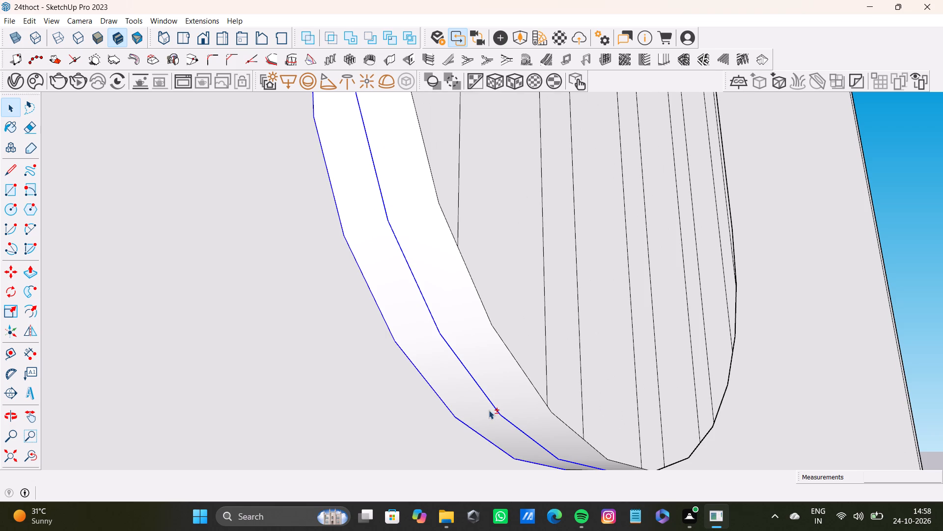
shift+click(496, 409)
shift+click(494, 407)
shift+click(480, 413)
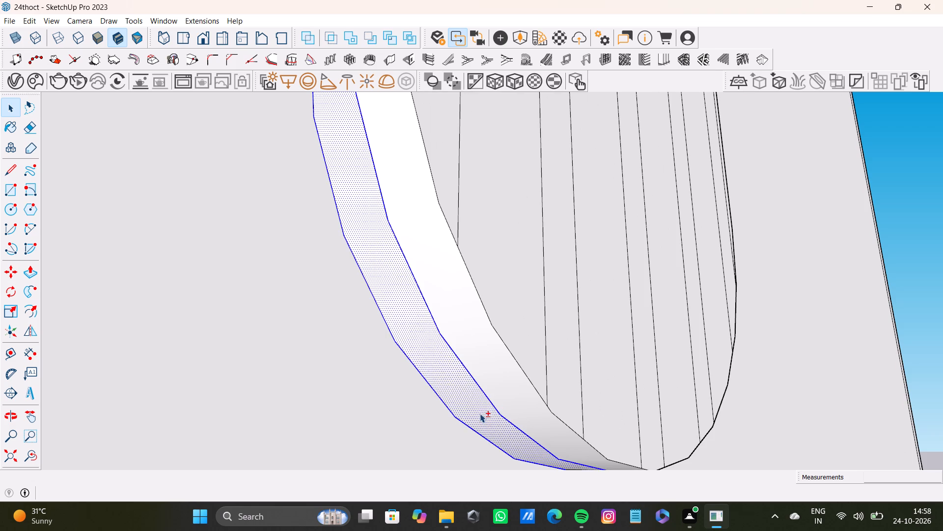
Add the rear strip face and rear vertical edge of the leg's outer side to the selection.
shift+middle_drag(438, 236, 482, 530)
shift+click(372, 213)
shift+click(353, 240)
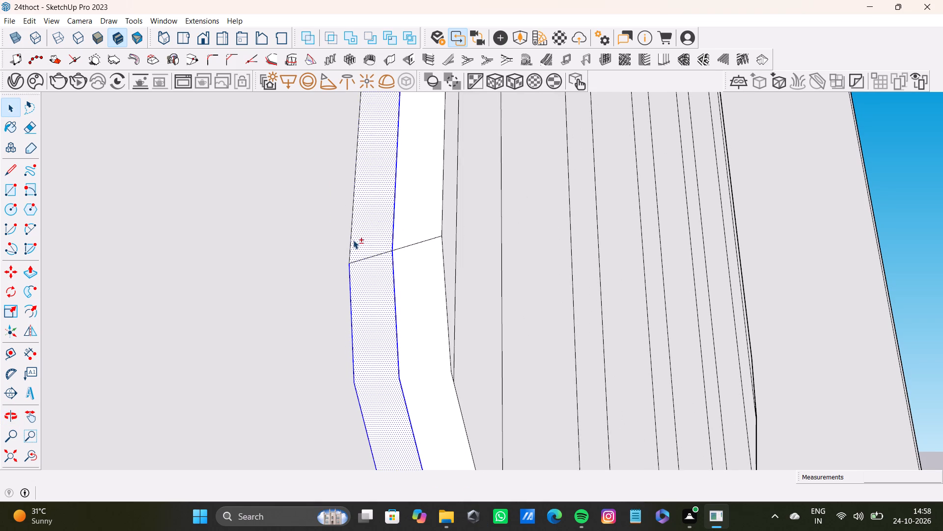
shift+scroll(418, 255, down, 9)
shift+middle_drag(418, 243, 389, 530)
shift+scroll(389, 530, down, 1)
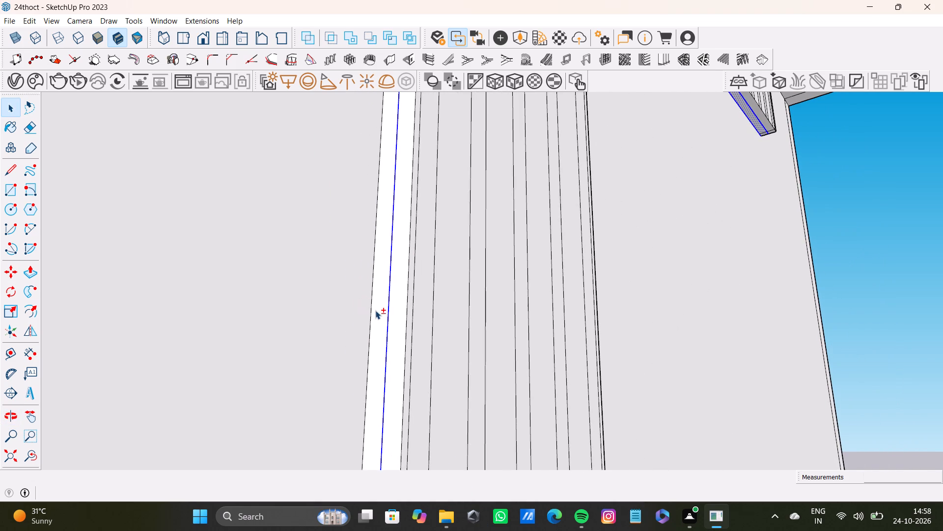
shift+click(371, 313)
shift+click(376, 313)
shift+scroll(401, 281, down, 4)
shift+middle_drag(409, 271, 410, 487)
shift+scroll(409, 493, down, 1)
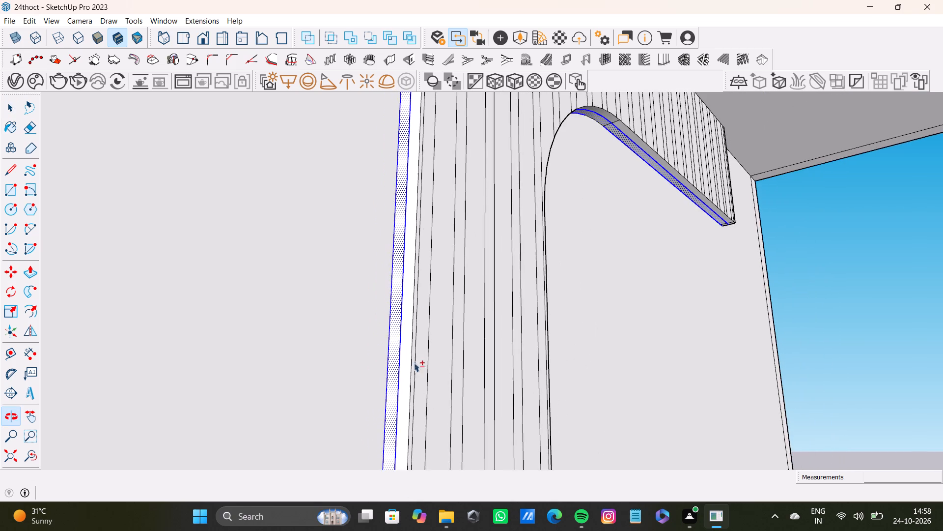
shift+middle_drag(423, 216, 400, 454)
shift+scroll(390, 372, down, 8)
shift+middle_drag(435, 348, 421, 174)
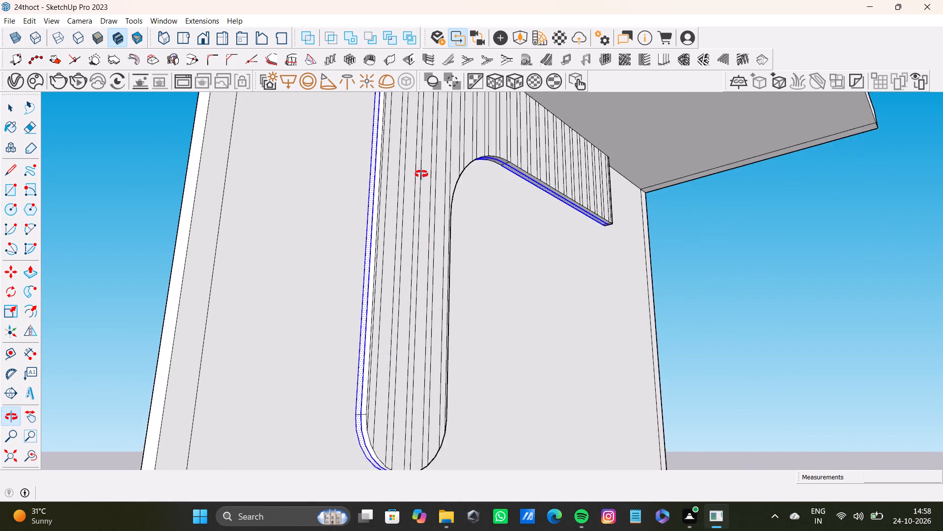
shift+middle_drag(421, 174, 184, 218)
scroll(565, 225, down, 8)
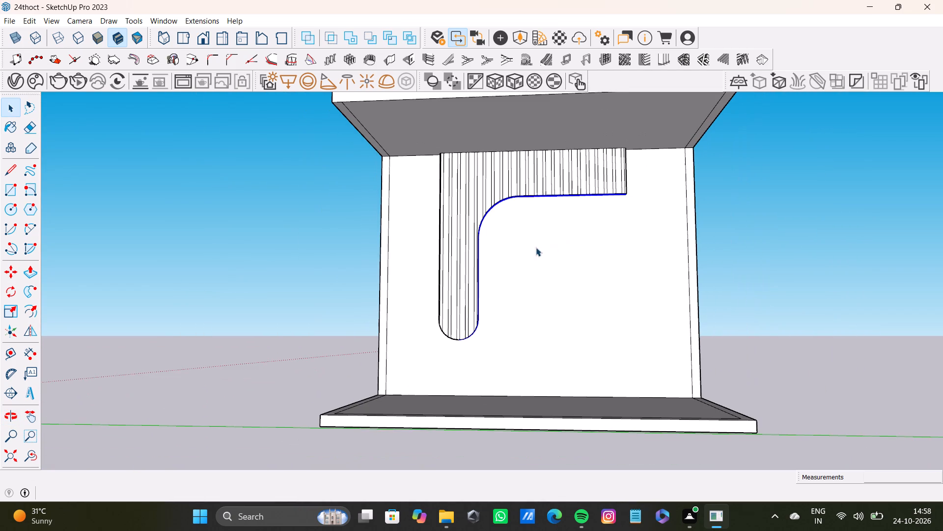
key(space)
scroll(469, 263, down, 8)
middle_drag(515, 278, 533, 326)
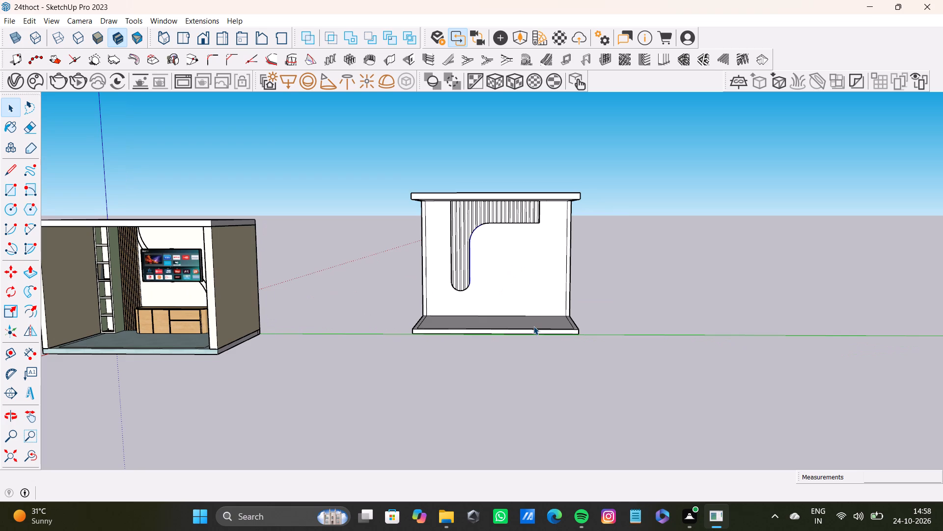
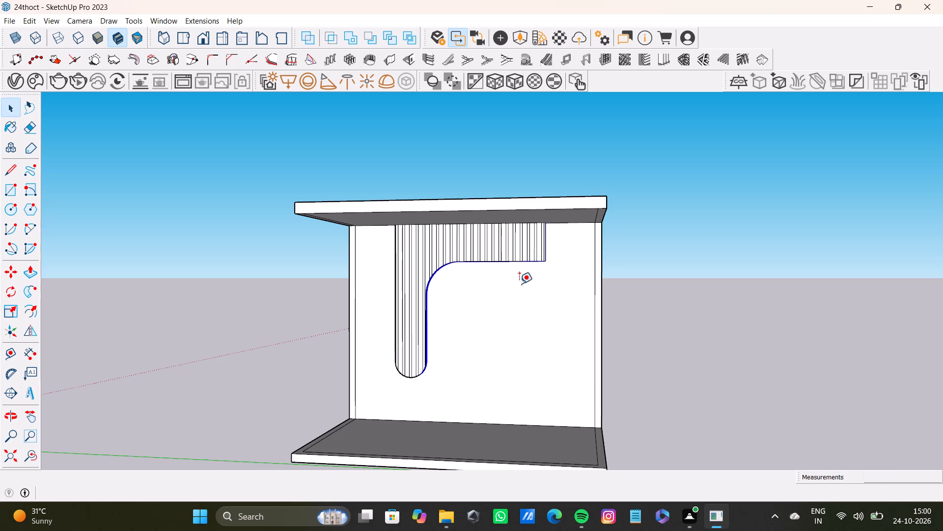
Place a vertical guide on the back wall just beyond the free end of the grooved panel's horizontal arm.
key(t)
scroll(540, 252, up, 11)
middle_drag(529, 237, 450, 242)
scroll(573, 256, up, 6)
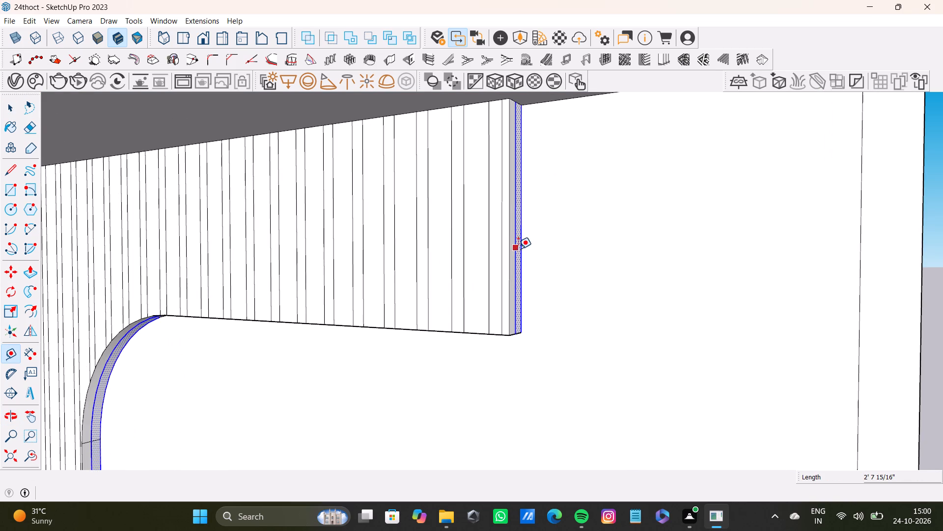
click(520, 251)
scroll(564, 268, down, 8)
middle_drag(615, 273, 673, 309)
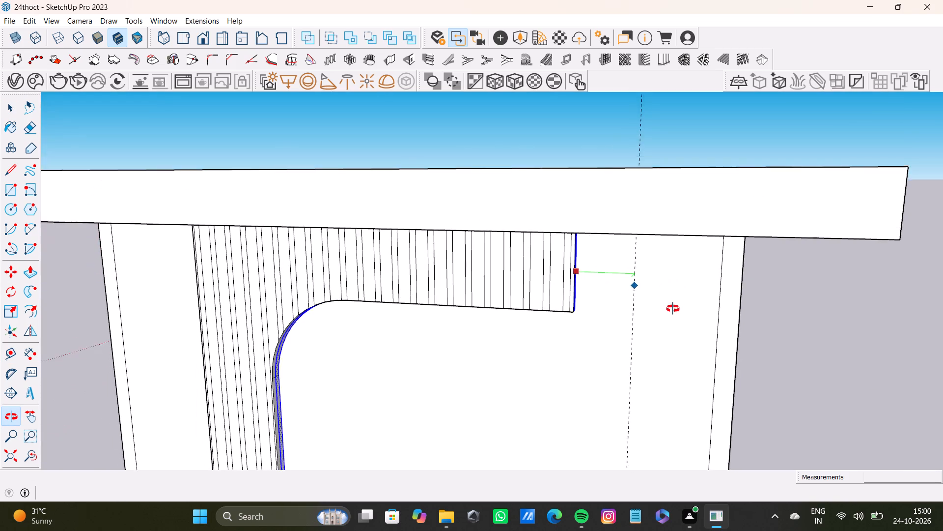
middle_drag(673, 309, 649, 222)
shift+scroll(612, 218, up, 2)
shift+scroll(593, 214, down, 7)
shift+middle_drag(591, 214, 583, 158)
shift+click(571, 194)
Place a second vertical guide from the first one, close to the back wall's side edge nearest the arm's free end.
shift+click(564, 227)
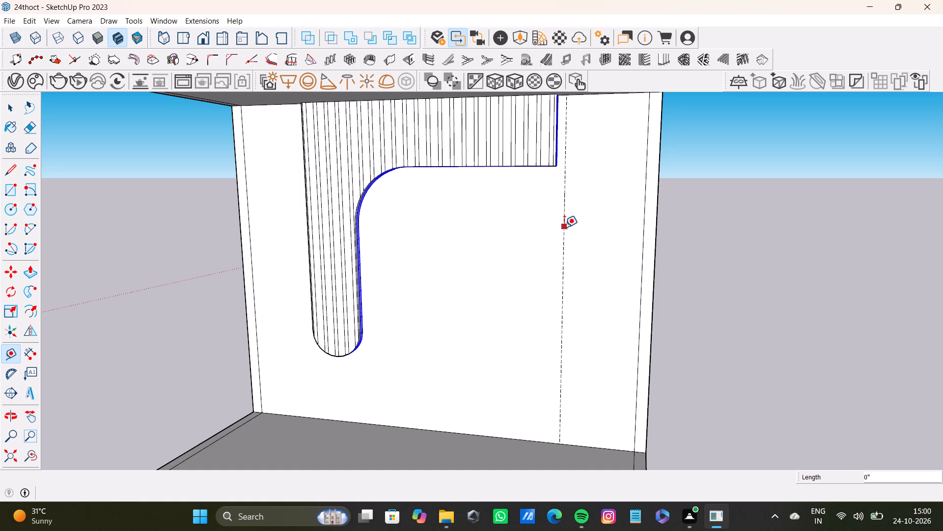
click(568, 245)
key(space)
text(t)
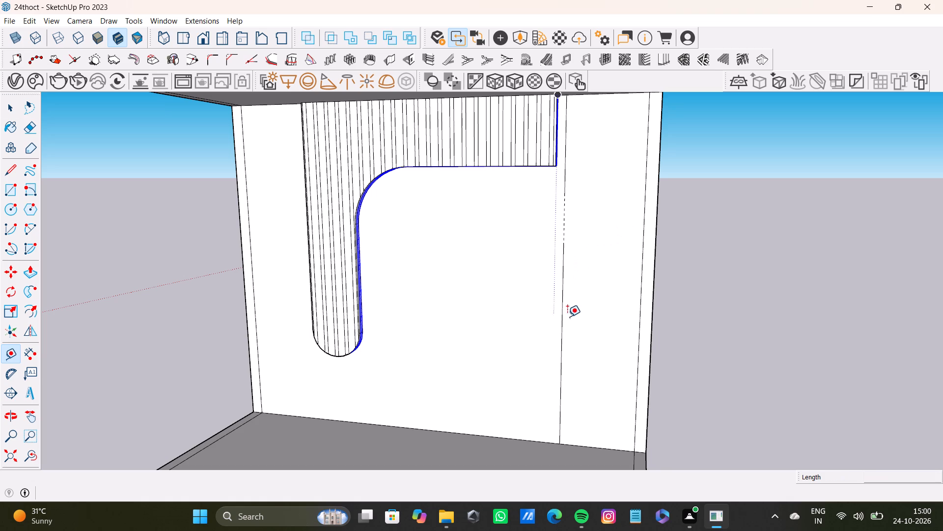
drag(561, 325, 574, 325)
scroll(622, 319, down, 4)
middle_drag(619, 320, 628, 297)
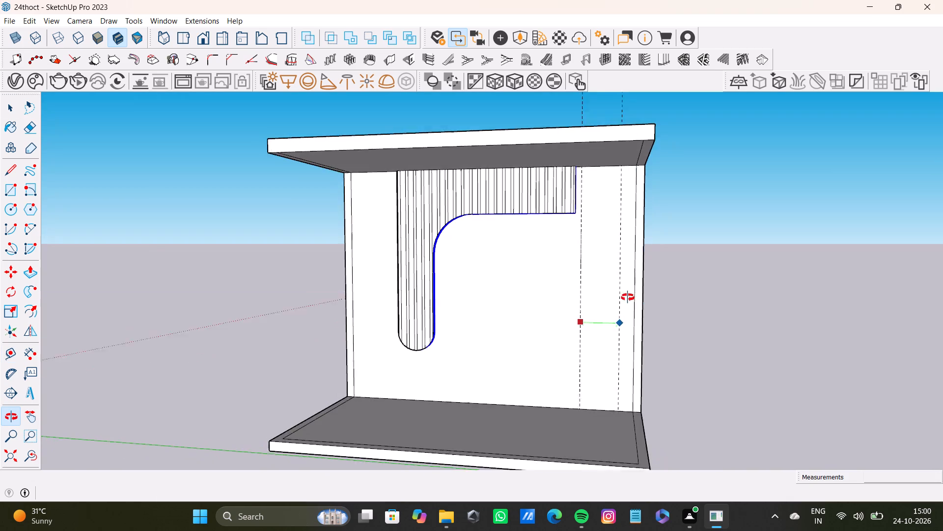
middle_drag(628, 297, 630, 292)
scroll(628, 294, up, 6)
click(629, 296)
scroll(620, 296, down, 4)
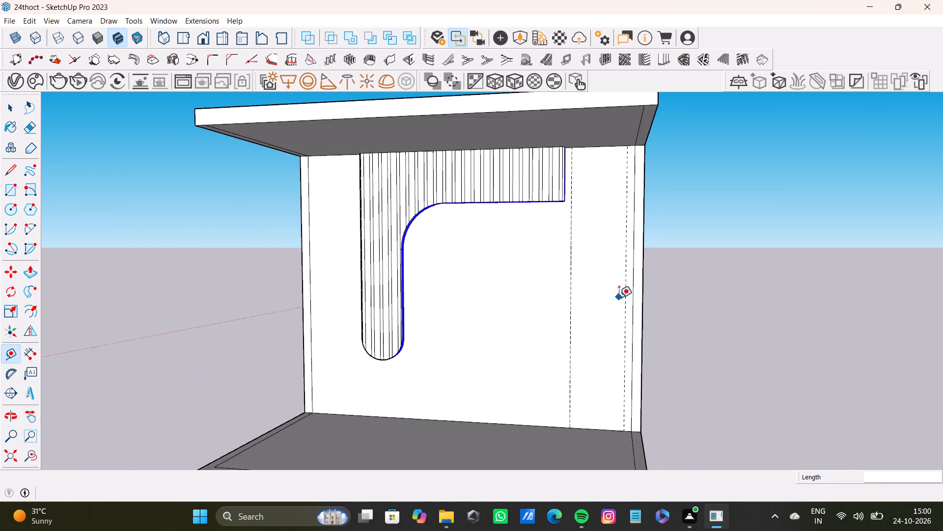
scroll(619, 297, down, 5)
key(space)
middle_drag(619, 297, 609, 265)
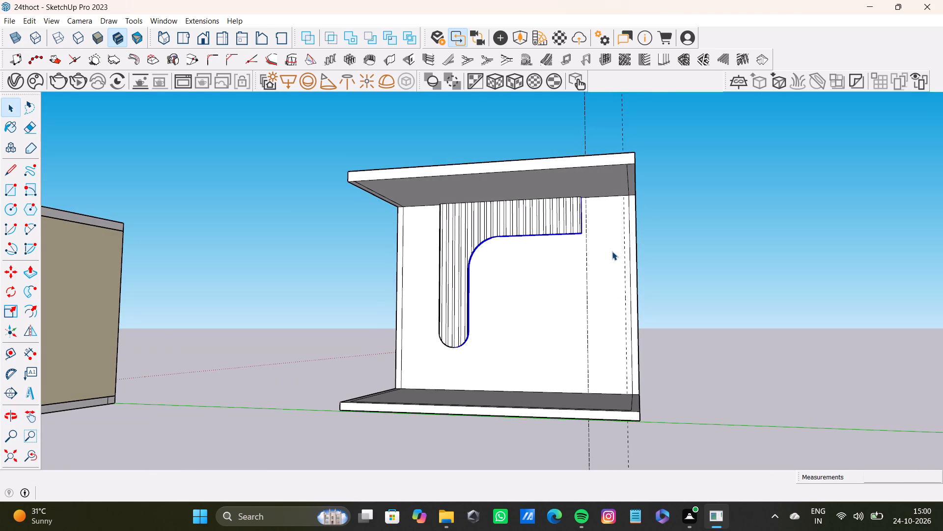
Draw a tall rectangle on the back wall between the two vertical guides, from the ceiling to the floor.
scroll(603, 215, up, 7)
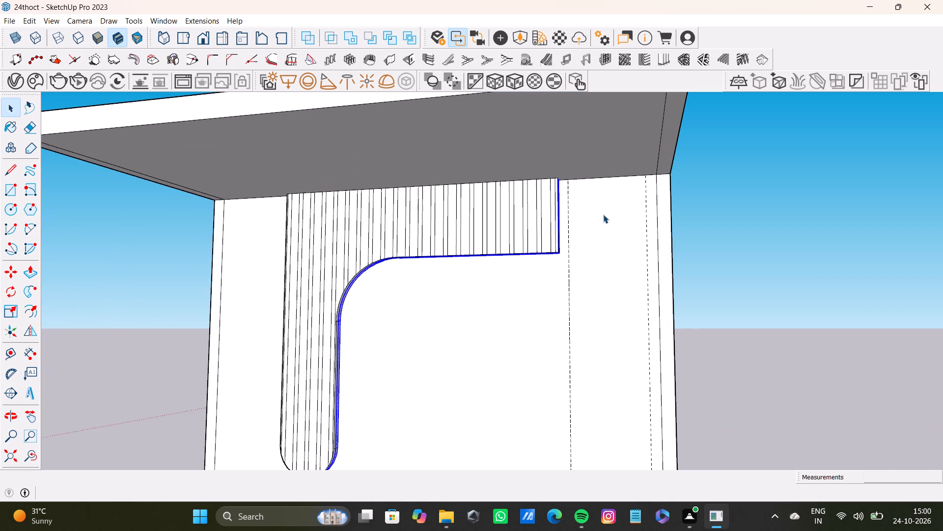
key(r)
scroll(594, 163, up, 6)
click(552, 183)
scroll(633, 274, down, 7)
middle_drag(660, 319, 607, 195)
scroll(553, 332, up, 1)
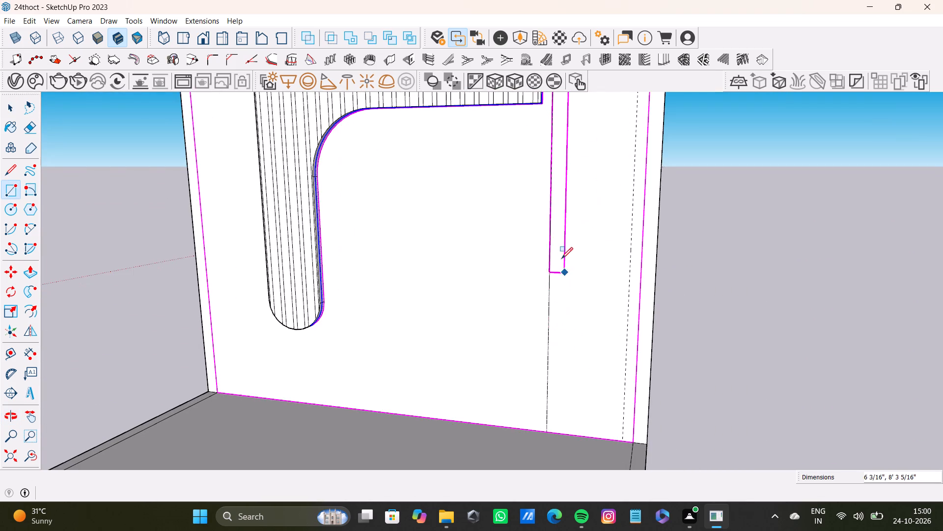
middle_drag(560, 253, 571, 238)
scroll(586, 336, up, 5)
middle_drag(596, 354, 582, 286)
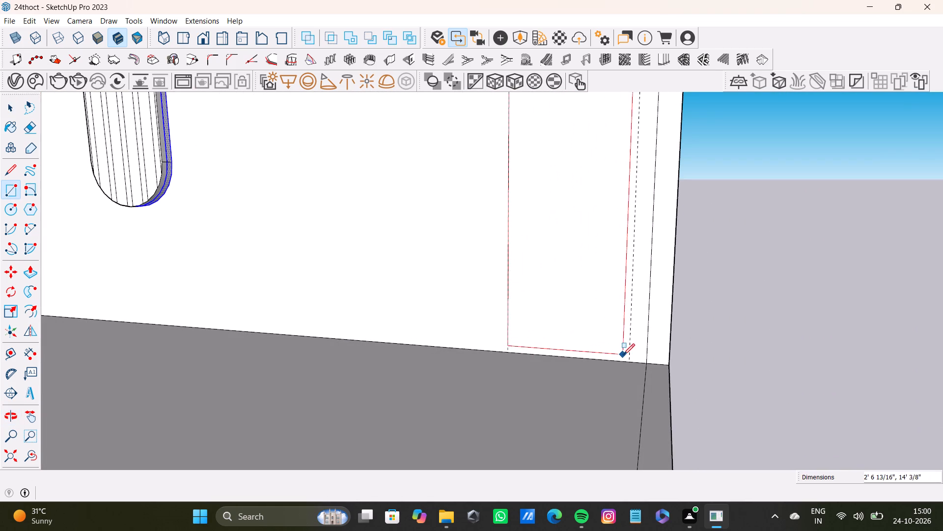
click(628, 359)
key(space)
scroll(597, 350, down, 4)
shift+middle_drag(600, 313, 589, 365)
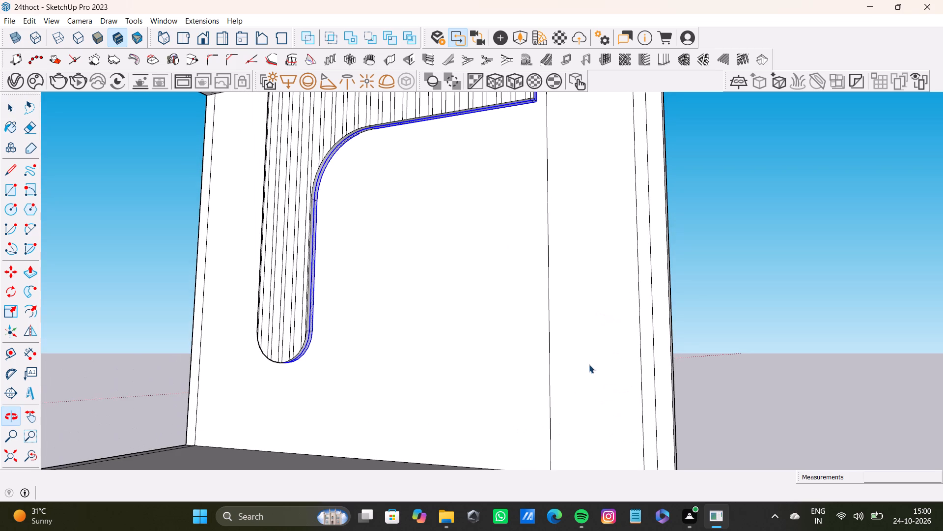
Extrude the tall rectangle outward from the back wall about 1' 4" to form a full-height column.
click(591, 364)
key(space)
key(p)
drag(597, 361, 587, 359)
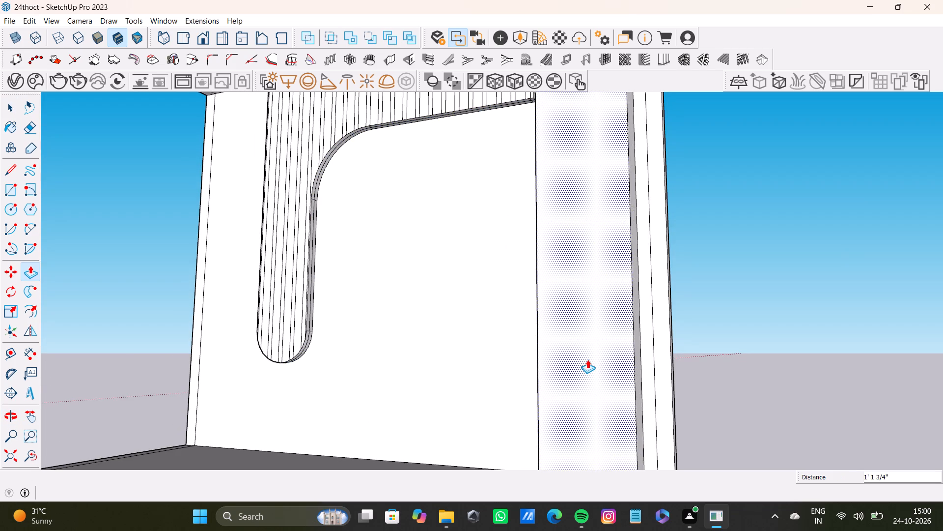
drag(587, 359, 578, 361)
scroll(579, 362, down, 4)
middle_drag(580, 366, 704, 396)
scroll(597, 377, up, 3)
drag(601, 383, 592, 368)
scroll(585, 378, down, 3)
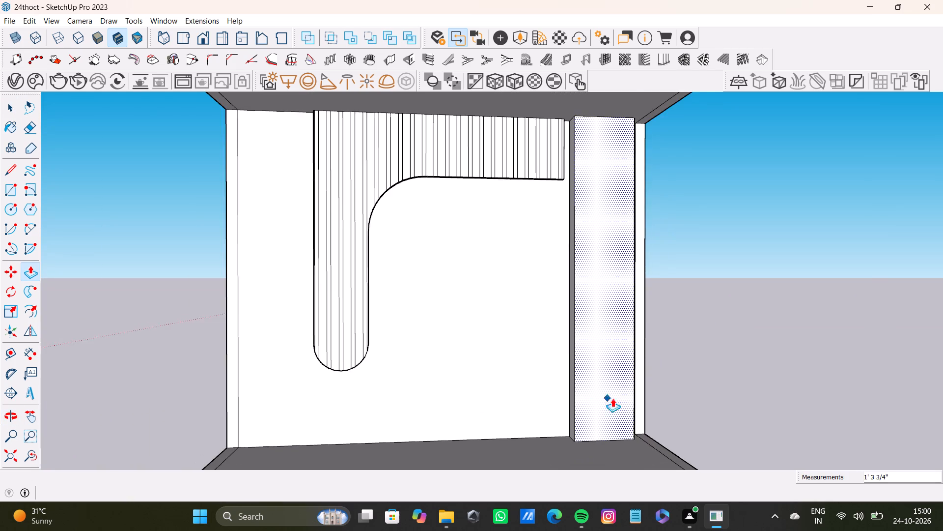
middle_drag(613, 398, 552, 364)
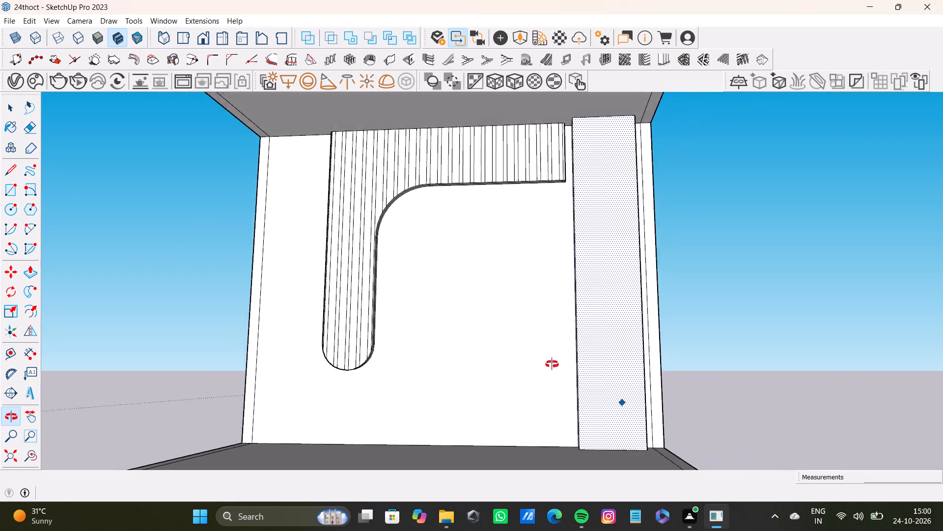
middle_drag(552, 364, 552, 365)
Offset the outline of the column's front face inward to form a narrow border.
key(space)
click(609, 313)
key(f)
drag(613, 309, 638, 305)
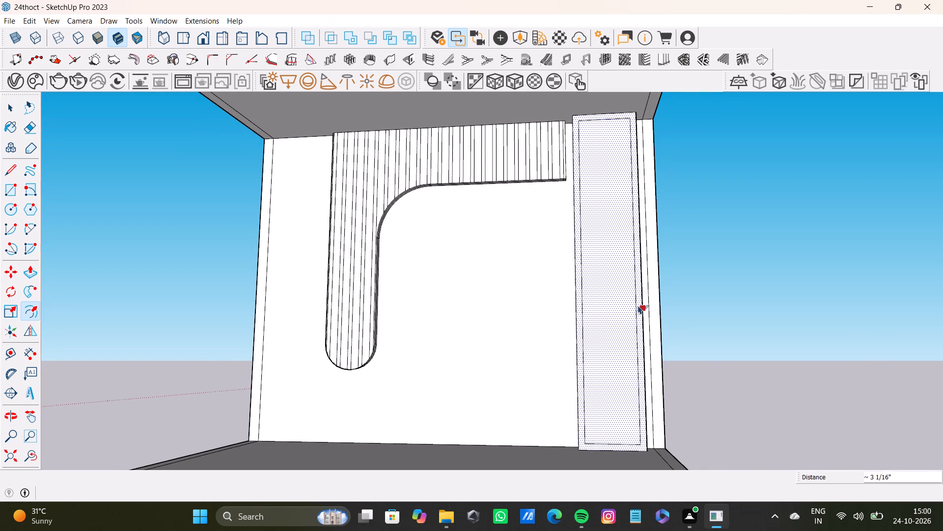
drag(638, 305, 639, 304)
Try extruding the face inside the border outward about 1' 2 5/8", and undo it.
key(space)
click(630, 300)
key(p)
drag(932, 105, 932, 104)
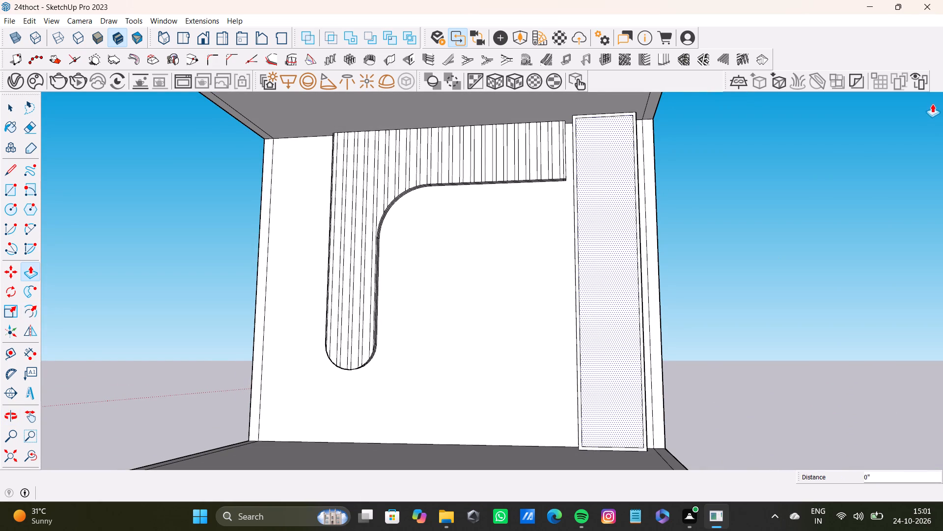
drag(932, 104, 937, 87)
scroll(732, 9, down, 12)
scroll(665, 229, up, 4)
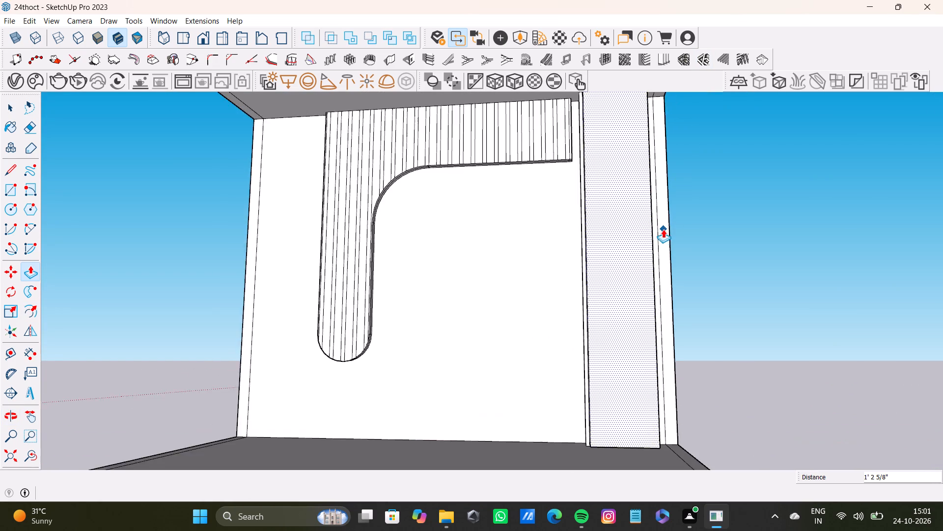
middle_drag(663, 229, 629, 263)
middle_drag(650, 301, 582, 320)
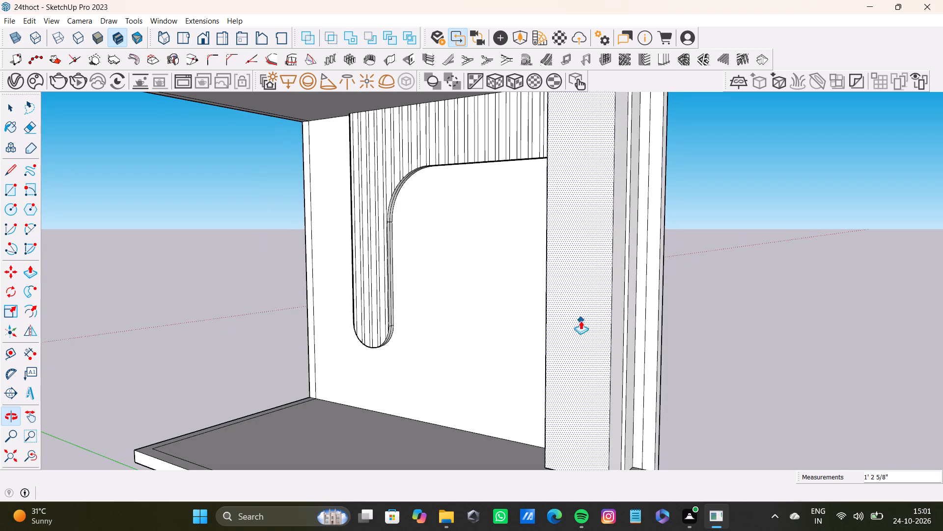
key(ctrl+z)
Push the face inside the border back about 1' 4" to hollow the column into an open niche.
middle_drag(592, 319, 613, 319)
drag(610, 319, 621, 314)
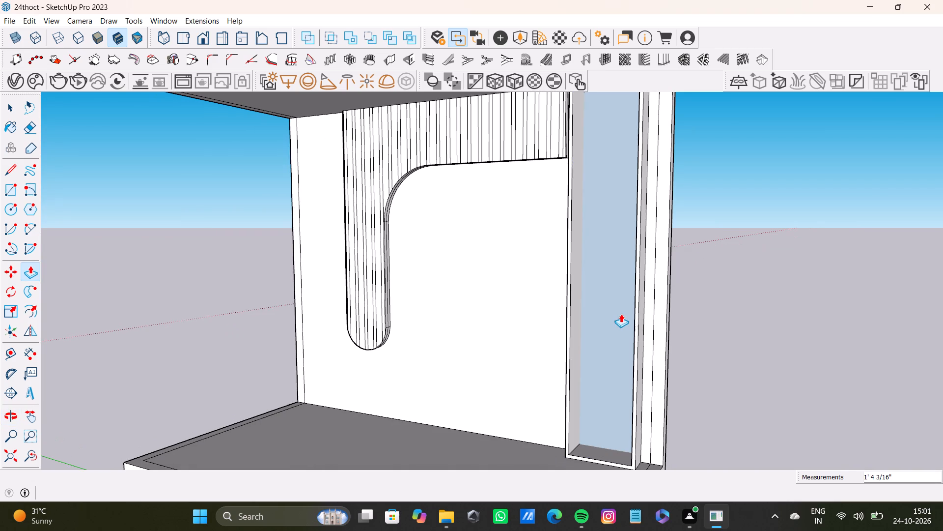
drag(621, 314, 620, 316)
Copy the top depth edge of the niche's inner side down to its bottom, dividing the height into 7 equal spaces.
scroll(601, 337, down, 4)
middle_drag(593, 342, 507, 265)
scroll(543, 183, up, 17)
key(space)
click(543, 127)
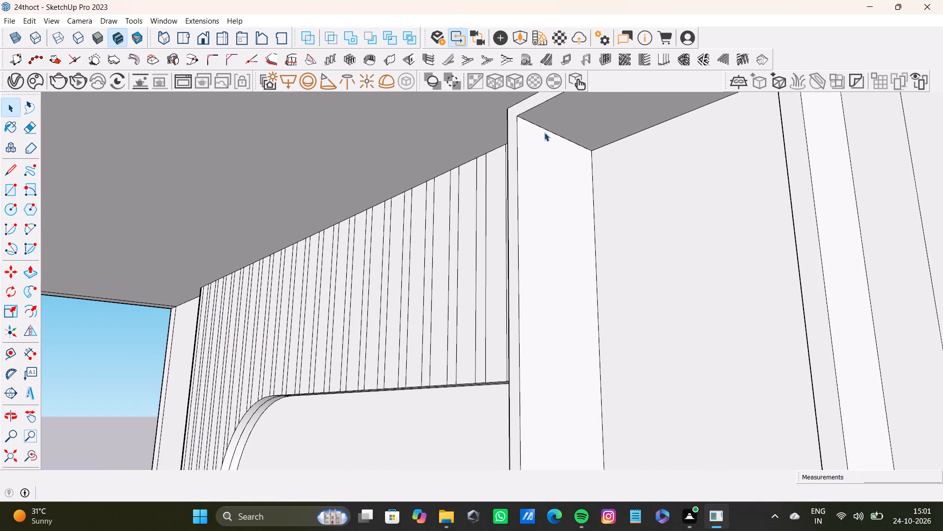
scroll(549, 145, down, 4)
middle_drag(573, 196, 503, 157)
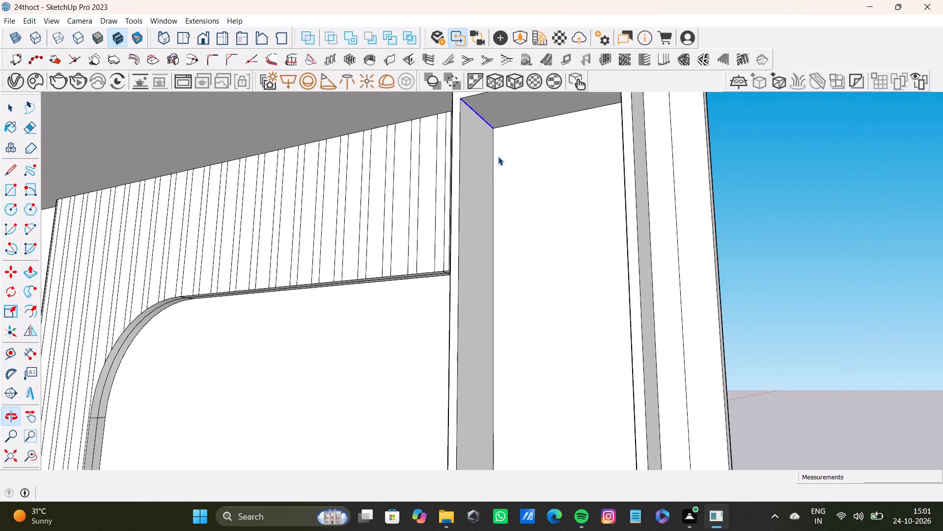
key(m)
click(465, 105)
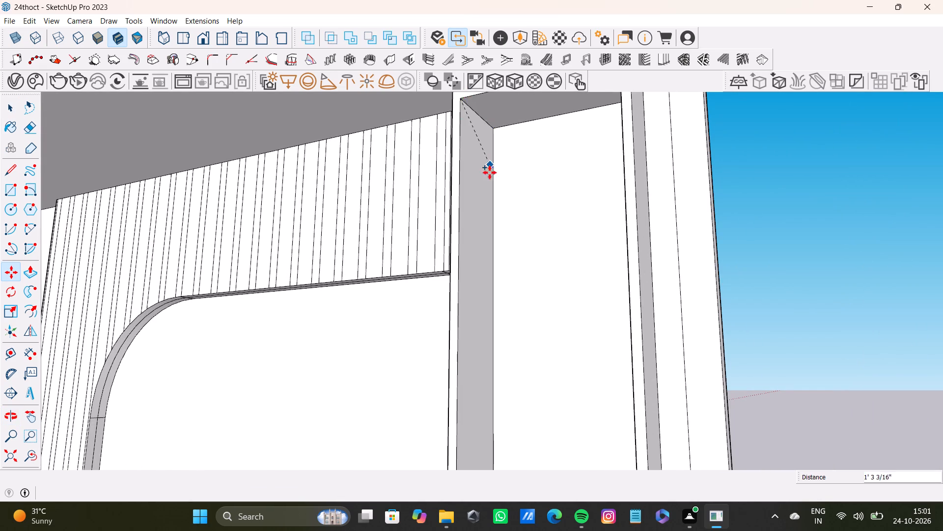
scroll(488, 195, down, 4)
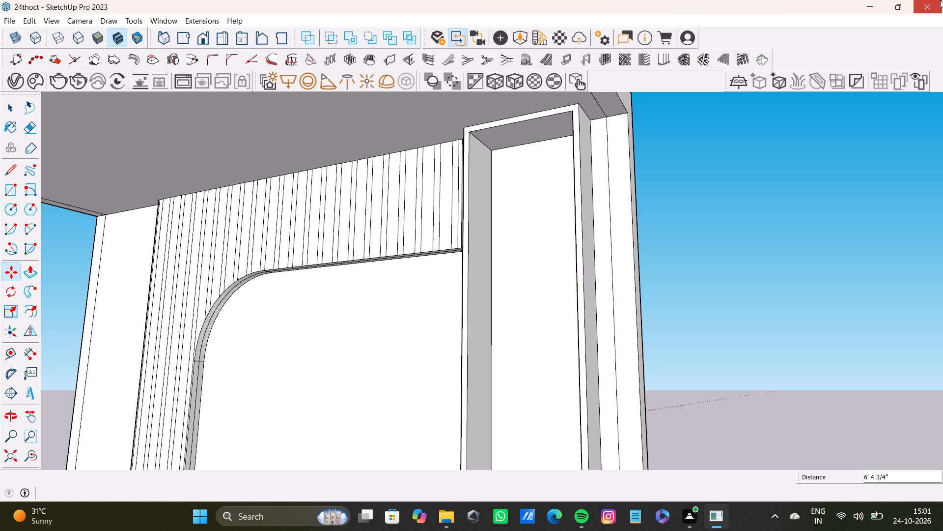
scroll(528, 219, down, 12)
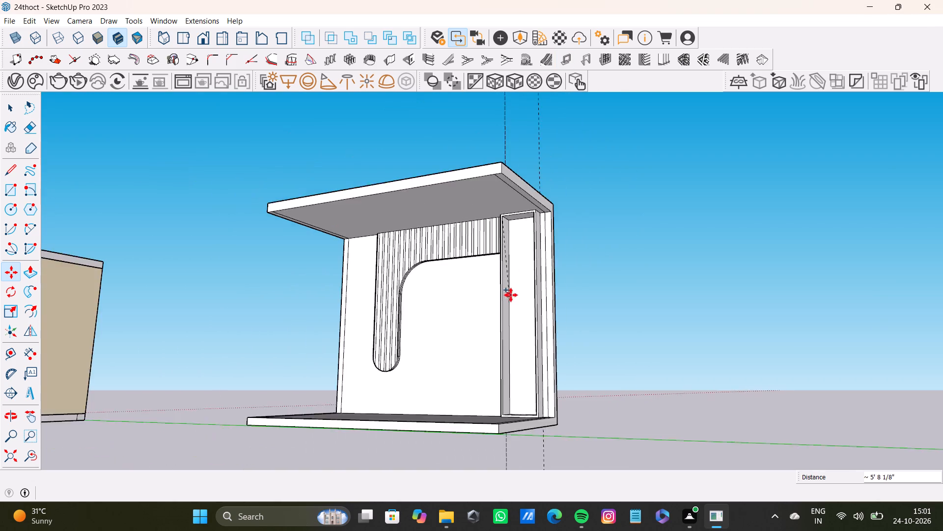
shift+middle_drag(511, 295, 524, 172)
middle_drag(519, 321, 526, 379)
scroll(525, 320, up, 10)
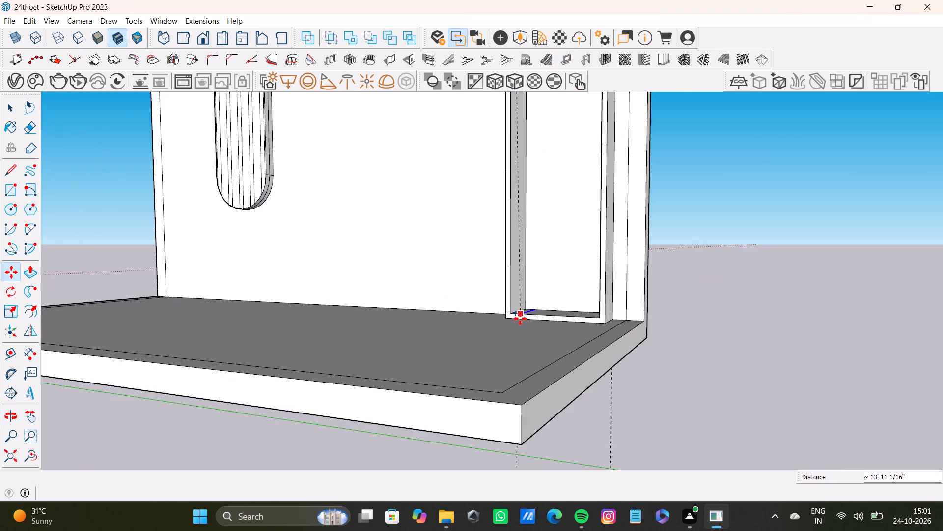
scroll(520, 319, up, 4)
middle_drag(492, 340, 481, 388)
scroll(488, 368, up, 5)
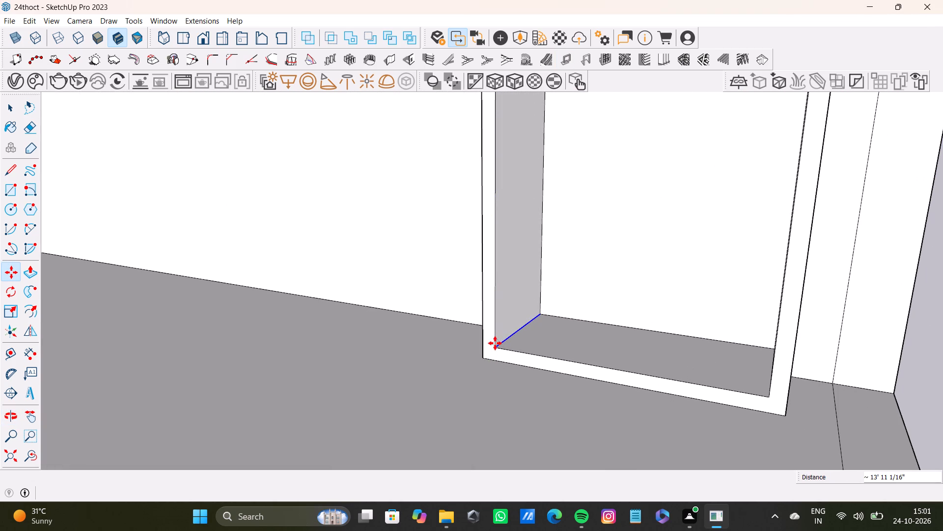
click(495, 343)
text(/7)
key(Return)
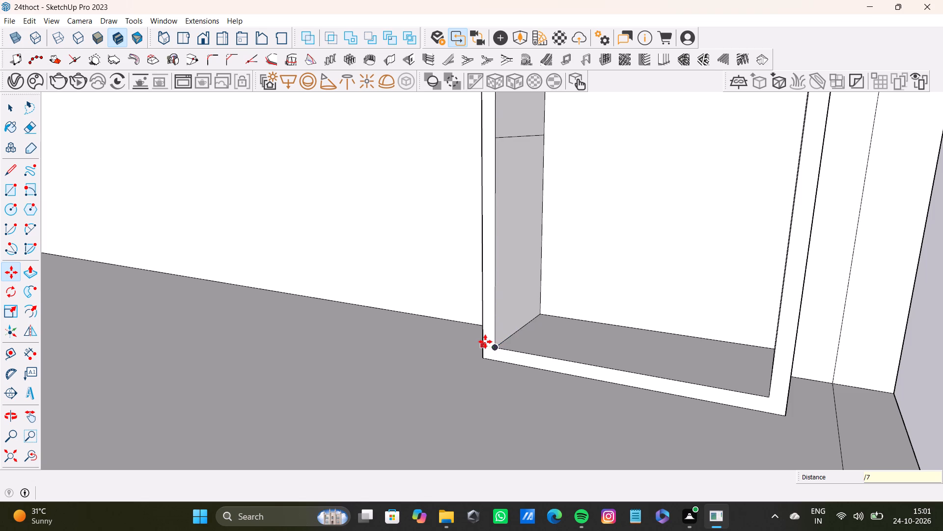
key(space)
Place a guide 2" above a division line in the upper part of the niche's inner side.
scroll(513, 300, down, 8)
shift+middle_drag(534, 262, 536, 376)
scroll(529, 318, down, 10)
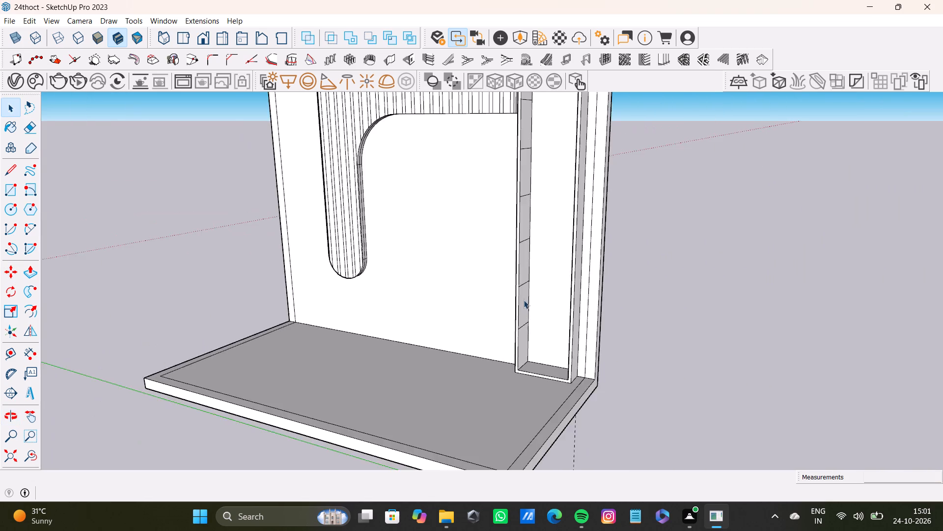
shift+middle_drag(524, 298, 522, 258)
scroll(500, 216, up, 11)
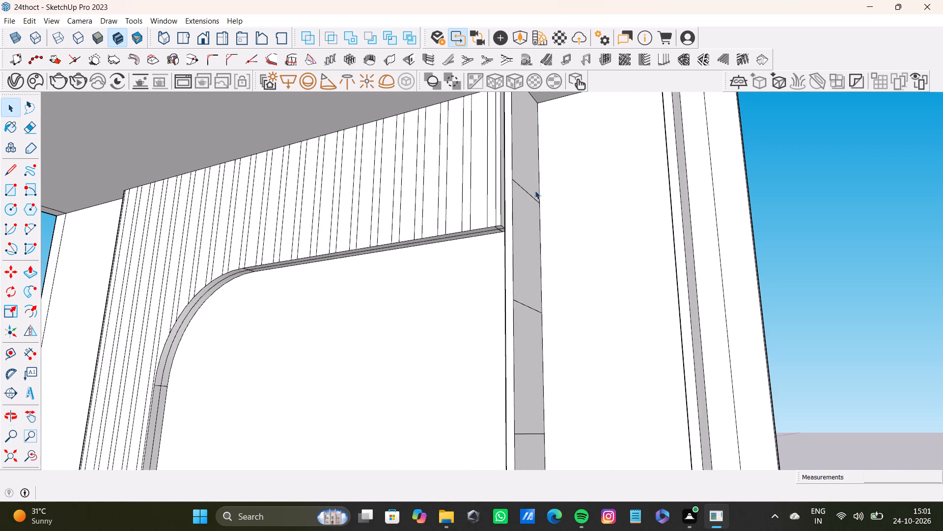
scroll(512, 194, up, 3)
key(t)
scroll(515, 189, up, 5)
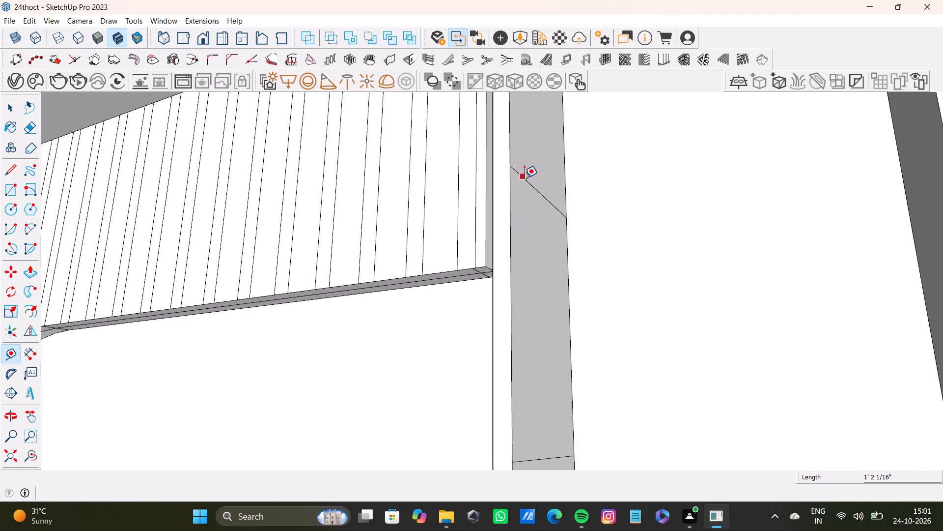
click(524, 177)
scroll(520, 152, up, 5)
shift+middle_drag(522, 162, 418, 251)
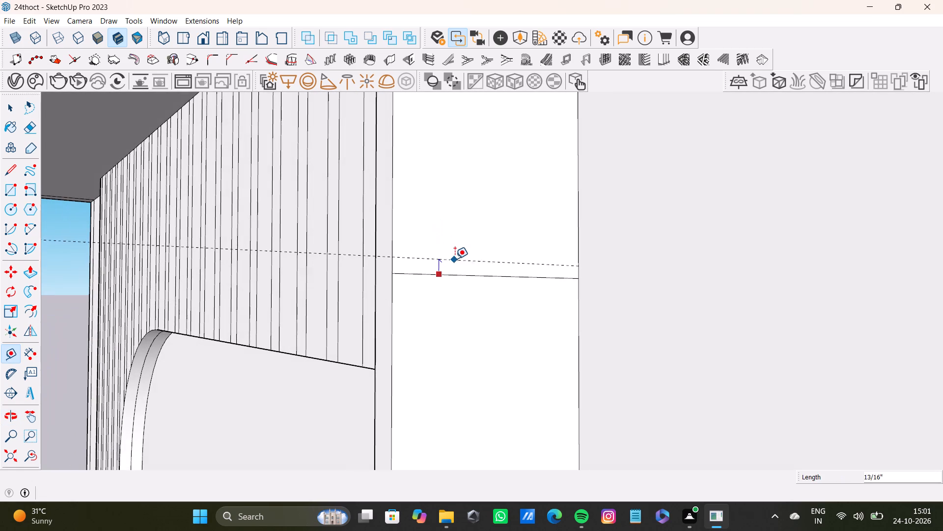
key(2)
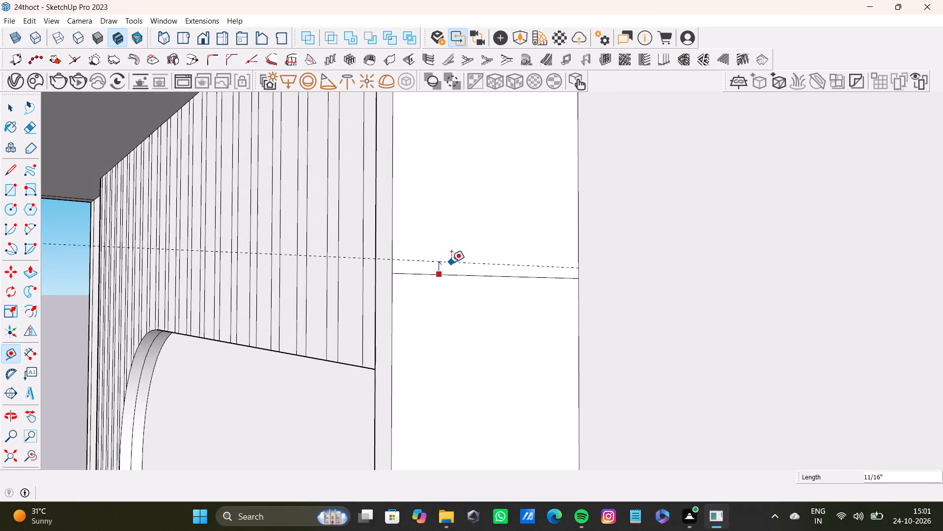
key(shift+quotedbl)
key(Return)
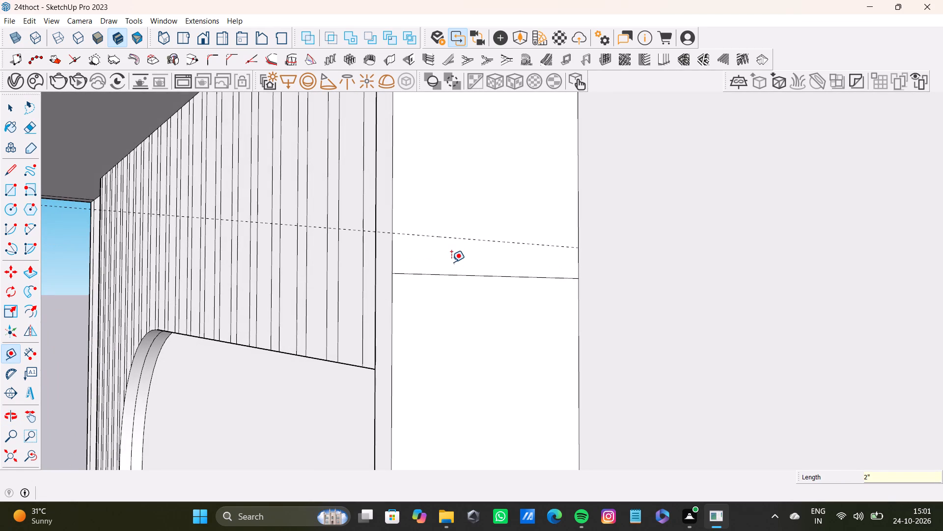
Draw a line along the 2" guide across the full depth of the niche's inner side.
key(l)
scroll(393, 245, up, 5)
drag(396, 229, 414, 229)
click(662, 253)
key(space)
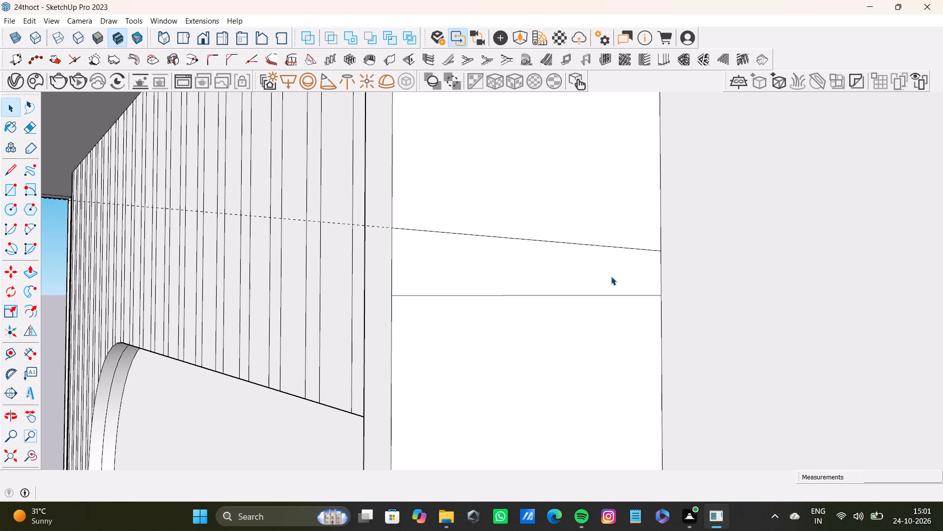
Push/Pull the 2" strip on the niche's inner side across the full width to the opposite side, forming the top shelf.
click(611, 276)
key(p)
drag(610, 276, 685, 297)
scroll(651, 318, down, 8)
middle_drag(578, 309, 678, 357)
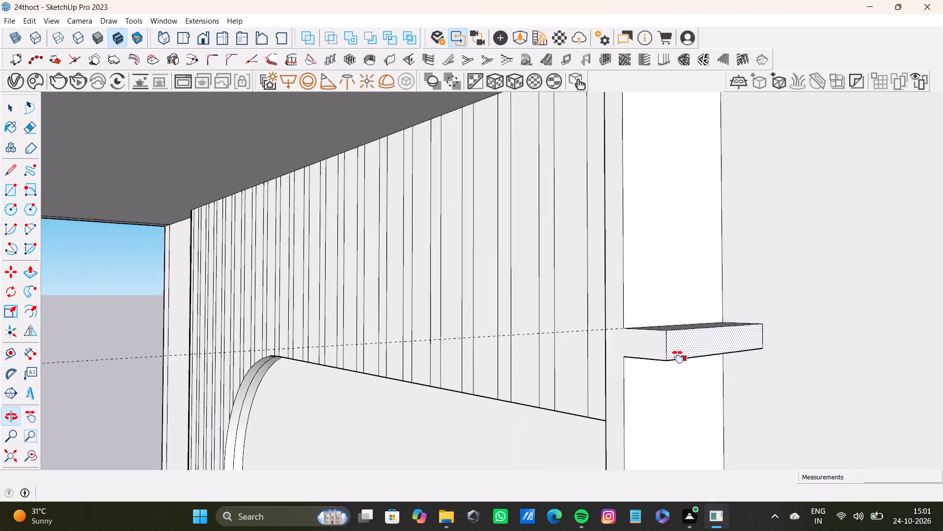
middle_drag(678, 357, 660, 299)
drag(671, 288, 801, 300)
shift+scroll(800, 295, down, 3)
shift+middle_drag(609, 289, 543, 300)
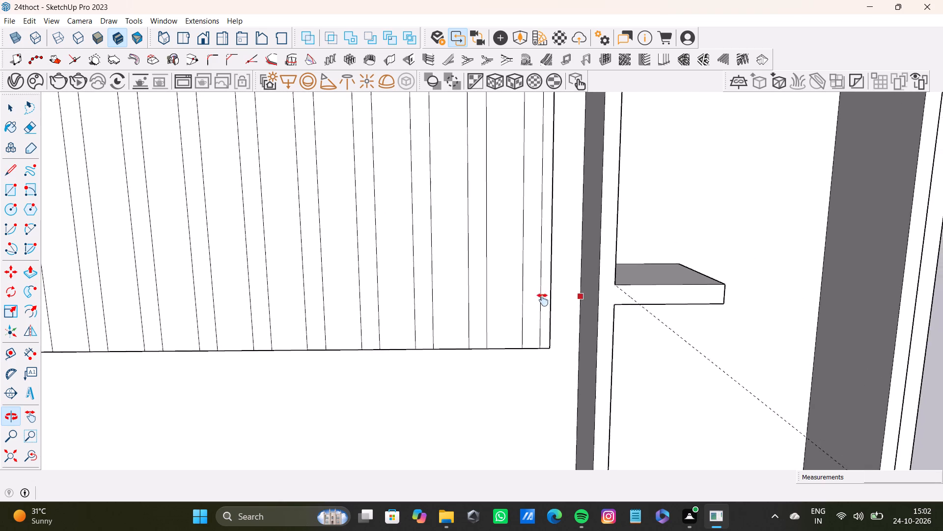
shift+middle_drag(543, 300, 471, 254)
scroll(602, 289, up, 3)
drag(657, 275, 939, 280)
scroll(864, 295, down, 4)
Draw a 2" vertical line at the top shelf's front corner, separating the shelf front from the niche border.
middle_drag(791, 291, 728, 274)
key(l)
scroll(602, 316, up, 7)
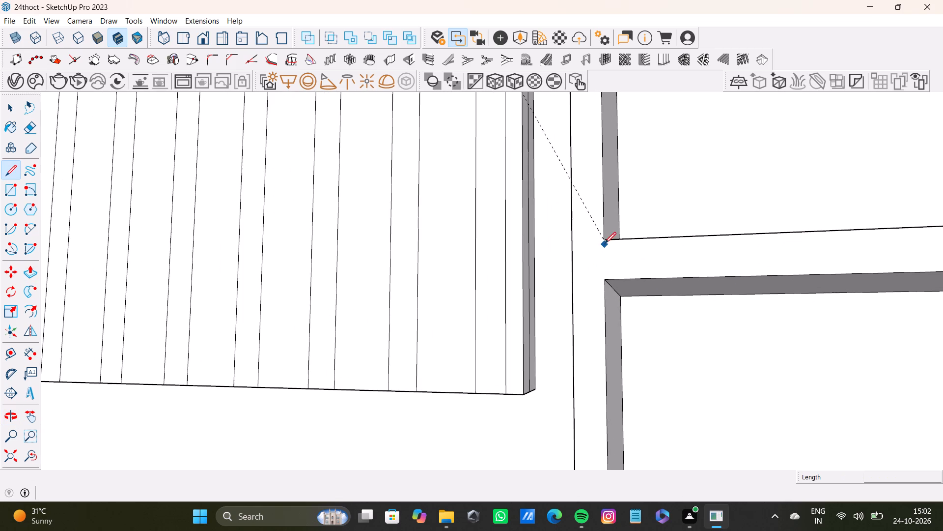
click(607, 239)
click(607, 277)
key(space)
Place a guide 2" below the second division line from the top on the niche's inner side.
scroll(607, 277, down, 13)
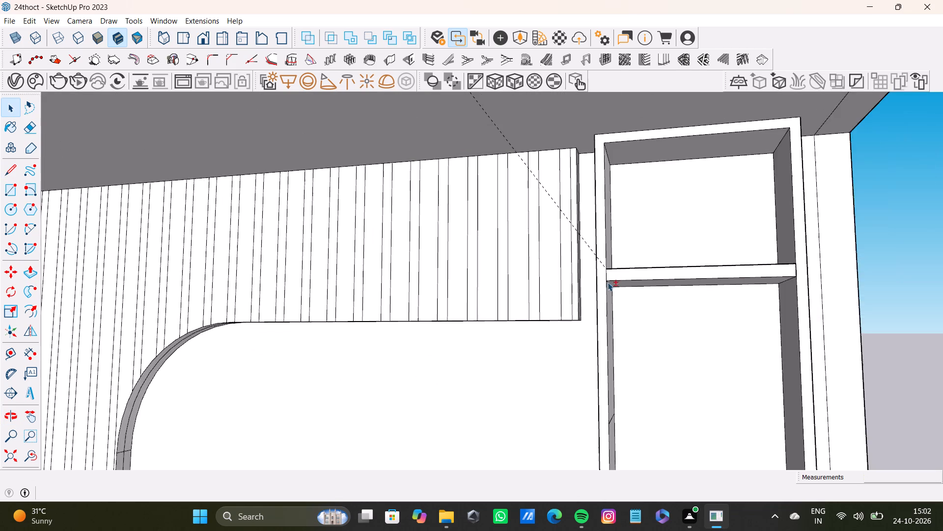
shift+middle_drag(610, 282, 529, 127)
scroll(547, 298, up, 4)
middle_drag(547, 298, 526, 316)
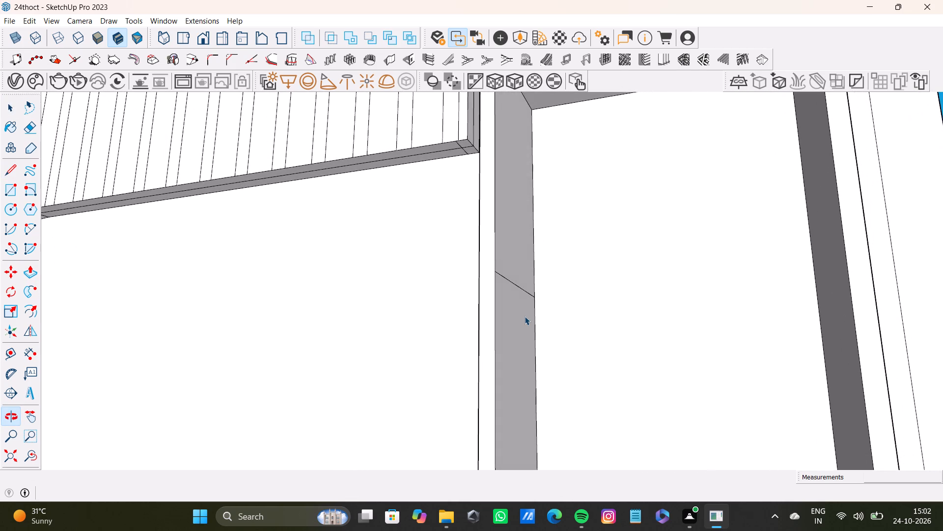
key(t)
scroll(510, 312, up, 4)
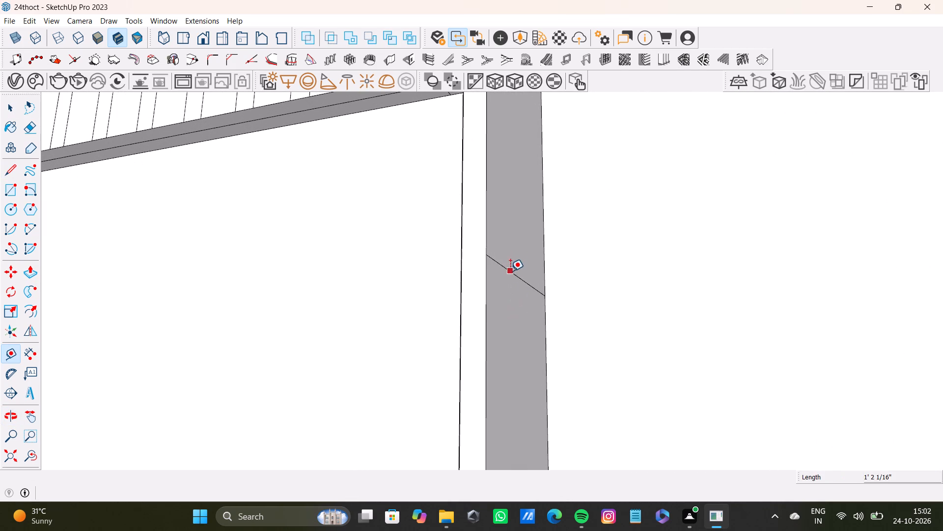
click(511, 271)
text(2")
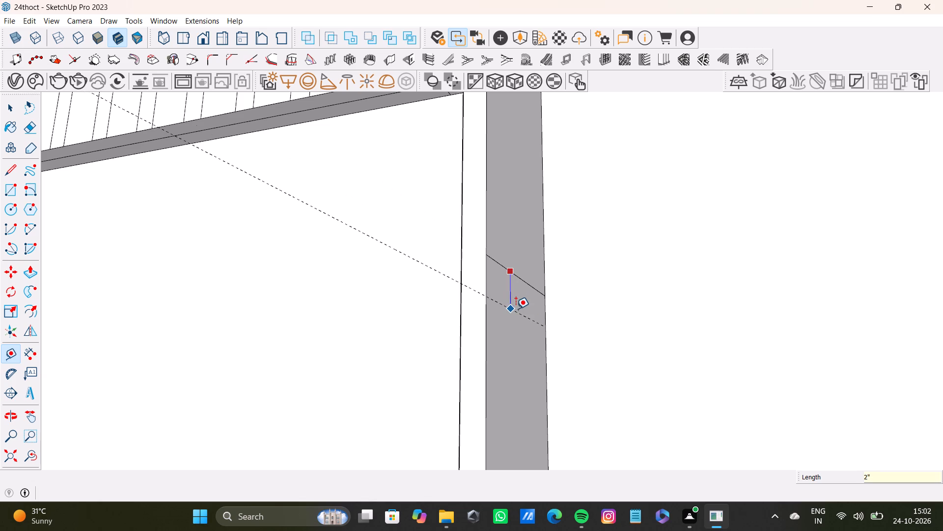
key(Return)
Draw a line along the guide below the second division line, across the full depth of the niche's inner side.
key(l)
scroll(499, 297, up, 4)
middle_drag(501, 292, 451, 300)
middle_drag(441, 300, 435, 305)
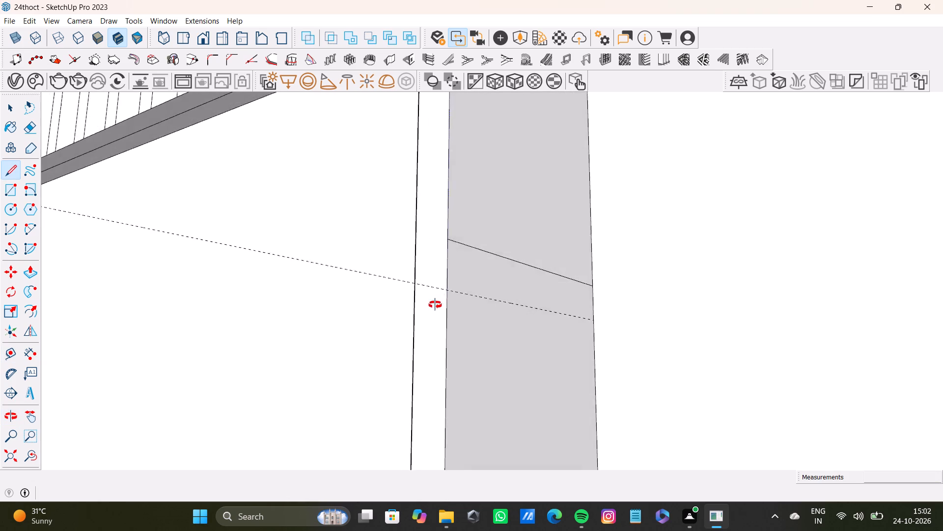
middle_drag(435, 305, 434, 305)
scroll(448, 294, up, 3)
click(445, 290)
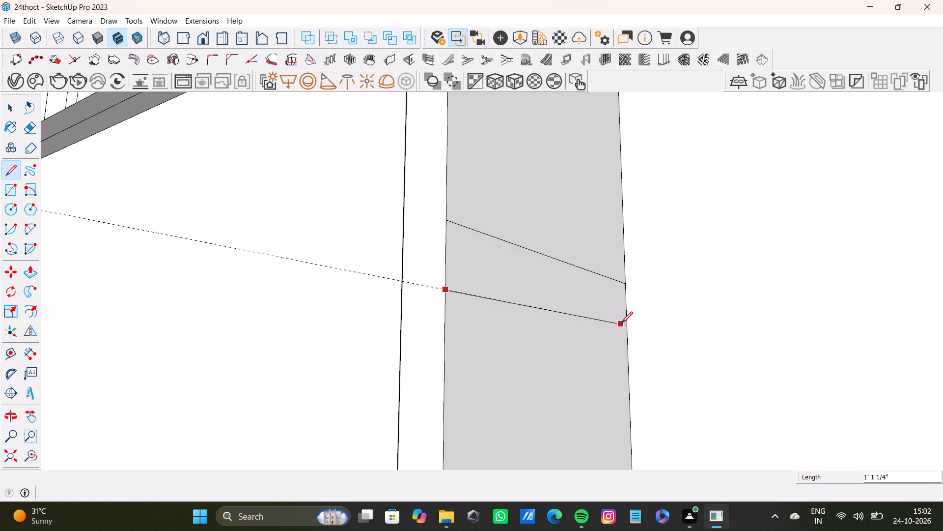
click(628, 324)
Push/Pull the second 2" strip across the niche to its opposite side, forming the second shelf.
key(space)
click(549, 281)
key(p)
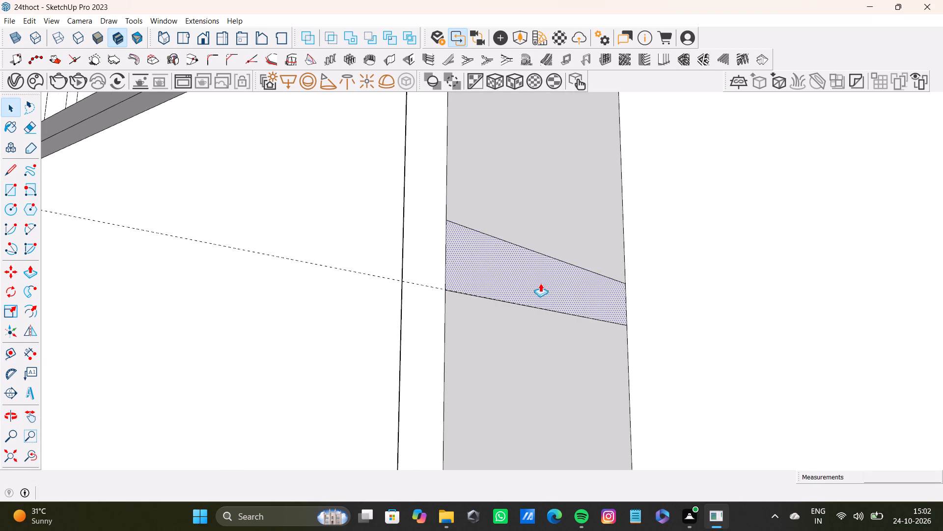
drag(540, 283, 698, 323)
scroll(662, 307, down, 9)
shift+middle_drag(592, 315, 482, 341)
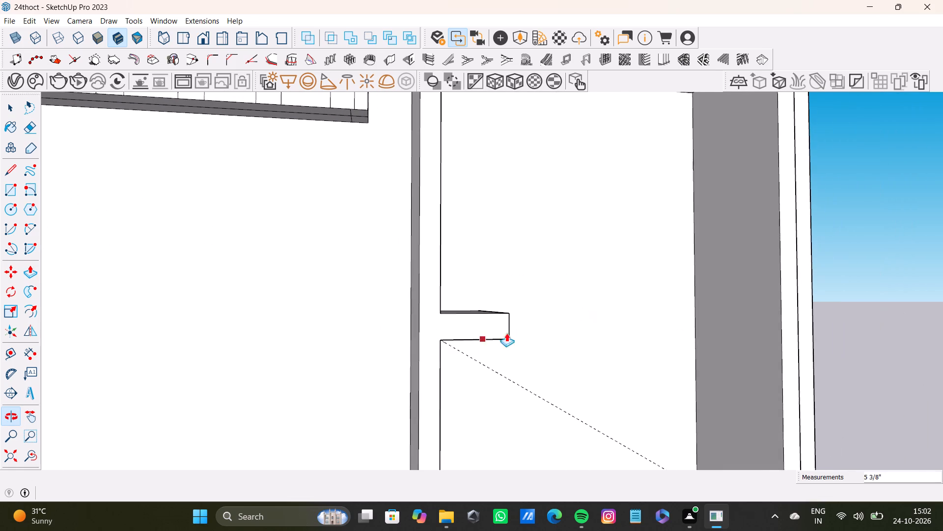
drag(510, 328, 785, 324)
Draw a 2" vertical line at the second shelf's front corner, separating the shelf front from the niche border.
key(space)
key(l)
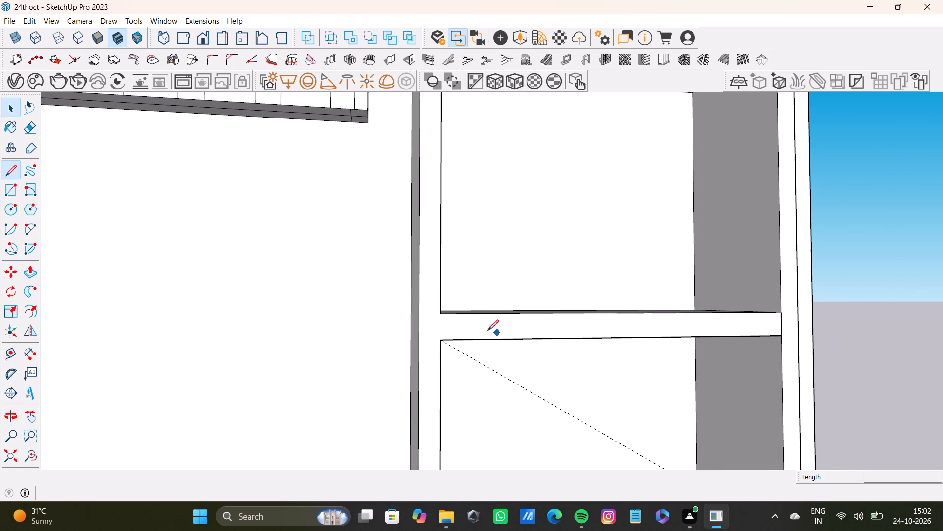
scroll(453, 332, up, 5)
click(435, 302)
click(437, 346)
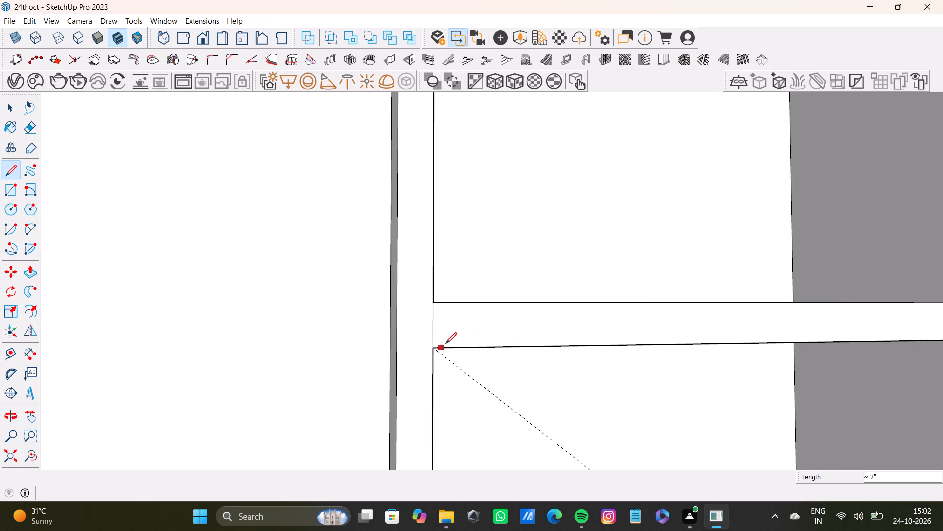
key(space)
Place a guide 2" below the third division line from the top on the niche's inner side.
scroll(450, 343, down, 20)
shift+middle_drag(500, 360, 442, 201)
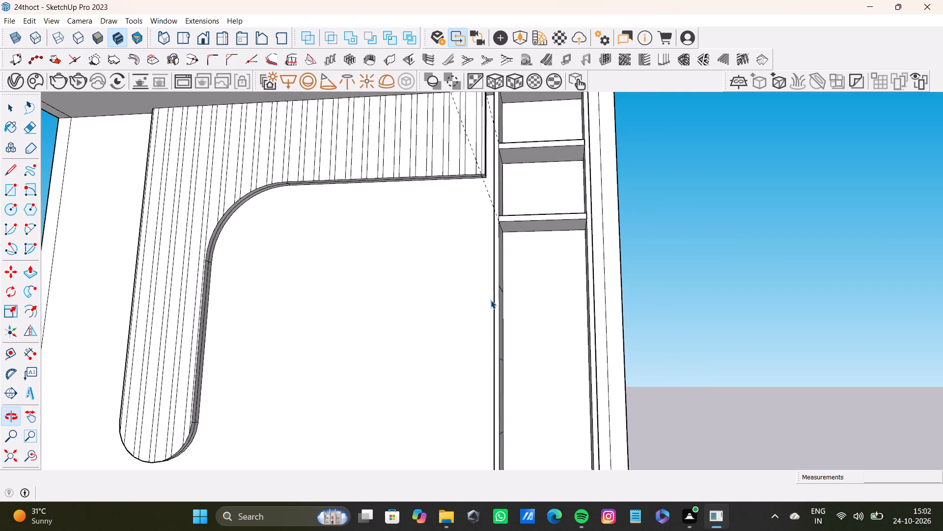
scroll(491, 300, up, 4)
shift+middle_drag(499, 299, 373, 303)
key(t)
scroll(452, 294, up, 6)
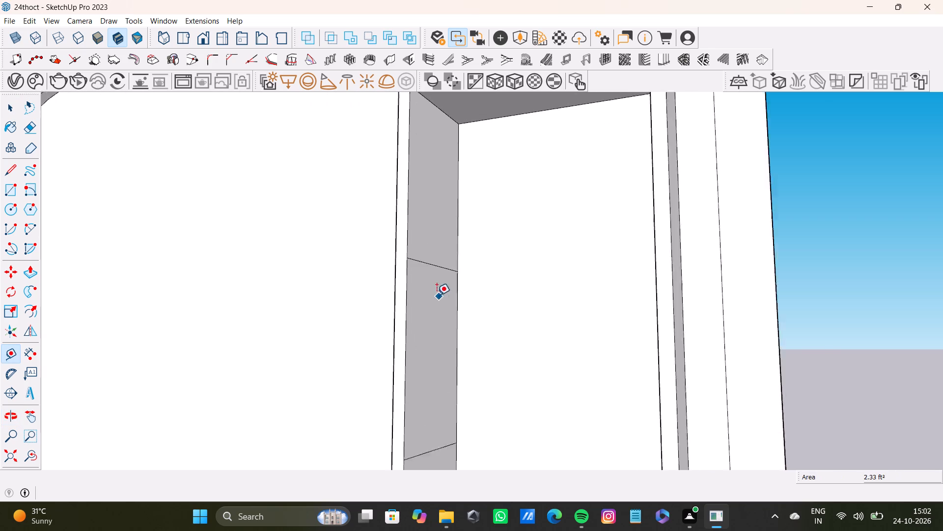
click(423, 260)
key(2)
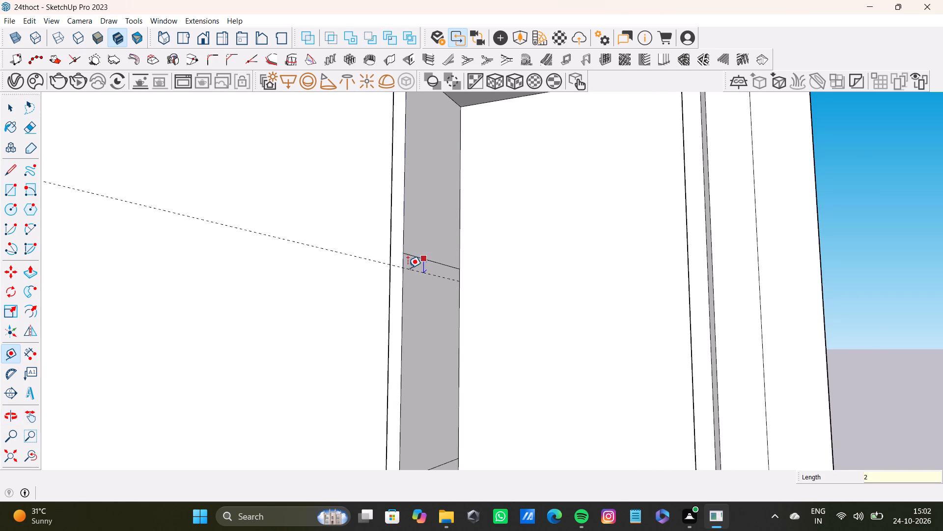
key(shift+quotedbl)
key(Return)
Draw a line along the guide below the third division line, across the full depth of the niche's inner side.
key(l)
scroll(416, 283, up, 4)
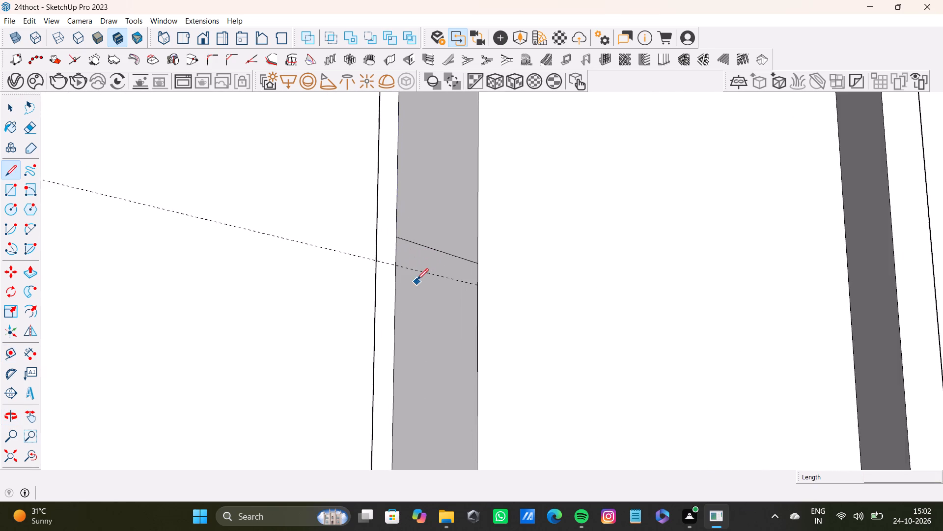
middle_drag(418, 279, 358, 293)
scroll(381, 285, up, 10)
click(381, 274)
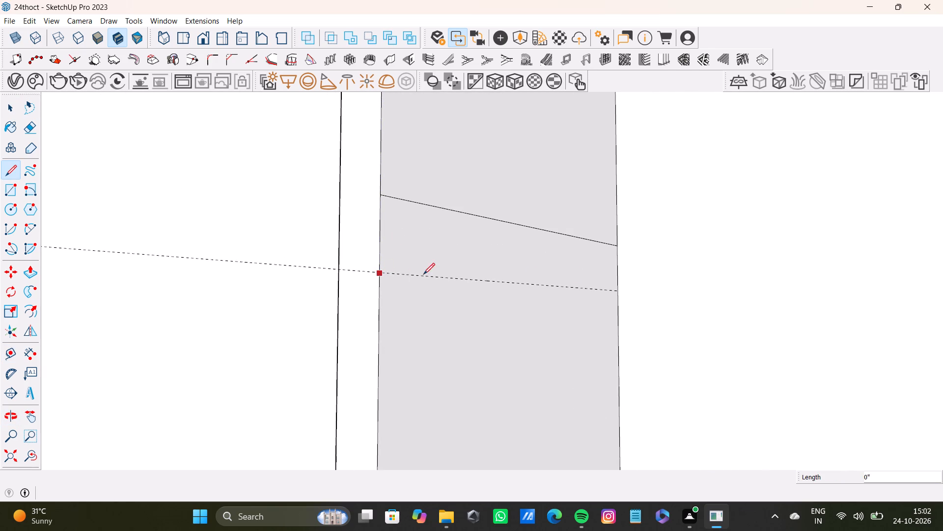
key(space)
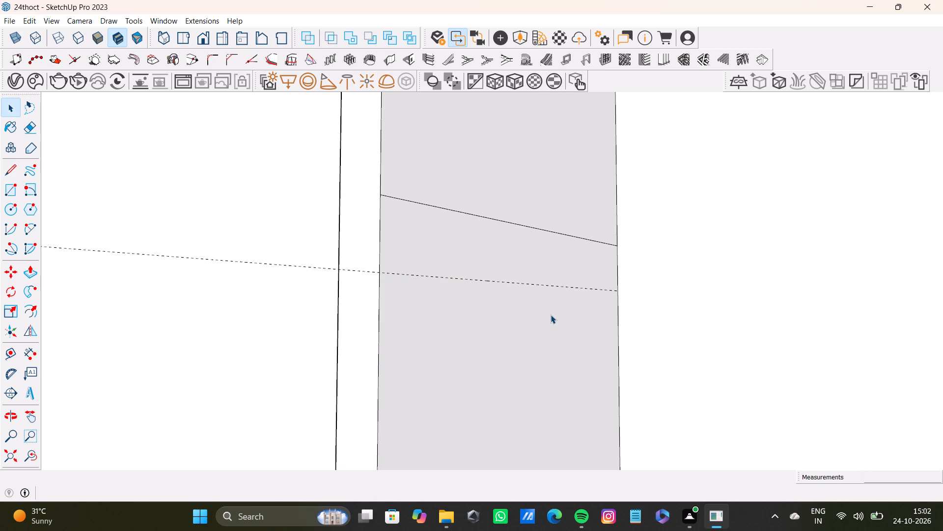
key(l)
scroll(545, 317, up, 4)
middle_drag(547, 312, 611, 314)
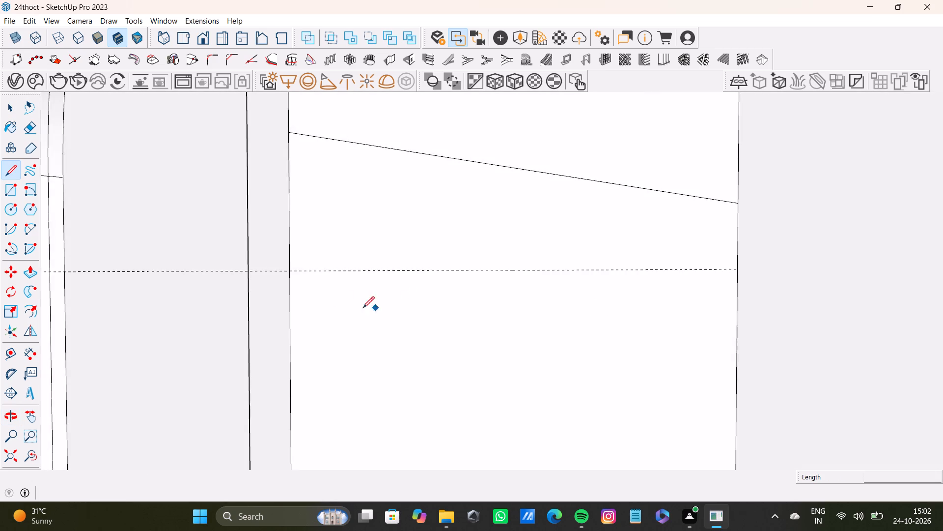
drag(292, 271, 299, 266)
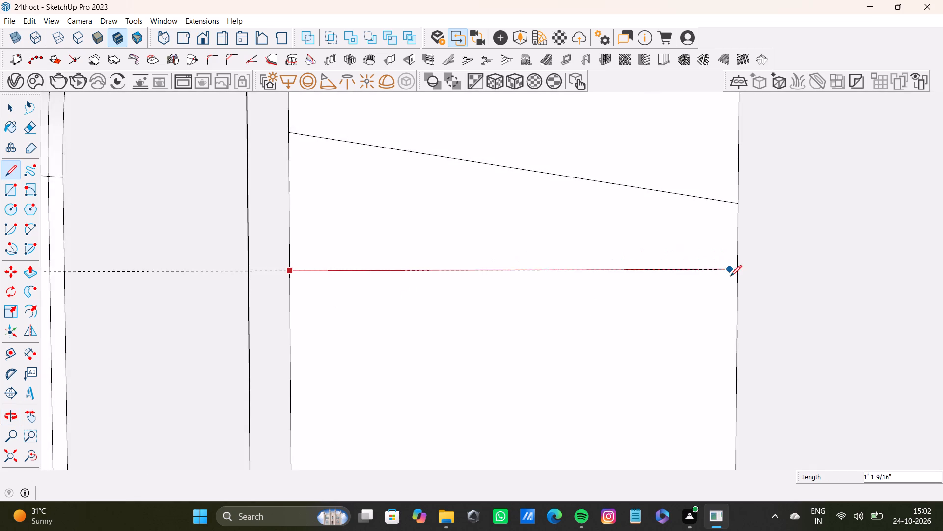
click(739, 271)
Push/Pull the third 2" strip across the niche to its opposite side, forming the third shelf.
key(space)
click(604, 225)
key(p)
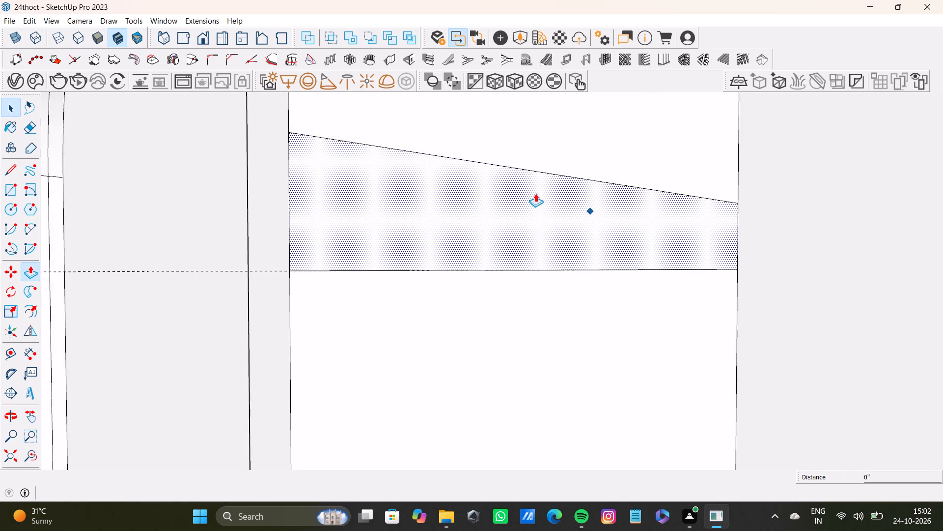
drag(535, 192, 707, 225)
scroll(692, 249, down, 14)
shift+middle_drag(619, 248, 688, 260)
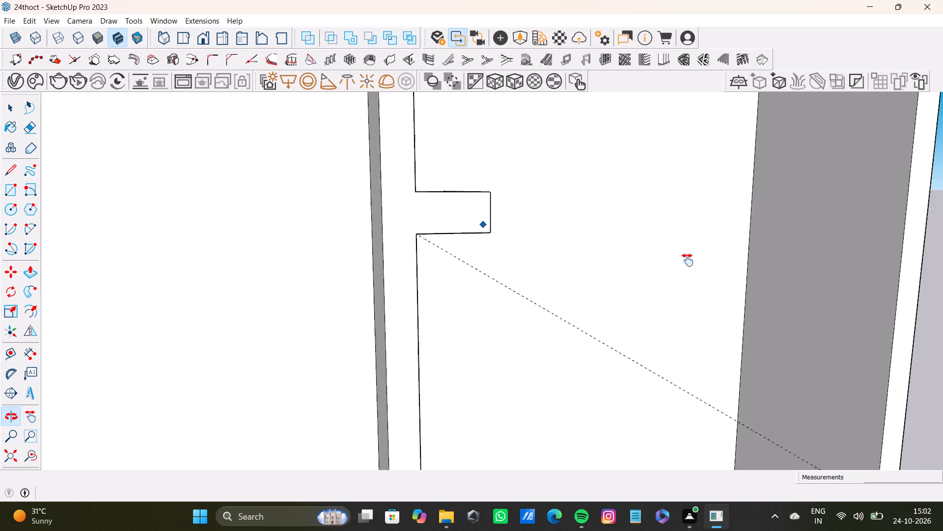
shift+middle_drag(688, 260, 664, 267)
drag(432, 242, 826, 218)
Draw a 2" vertical line at the third shelf's front corner, separating the shelf front from the niche border.
key(space)
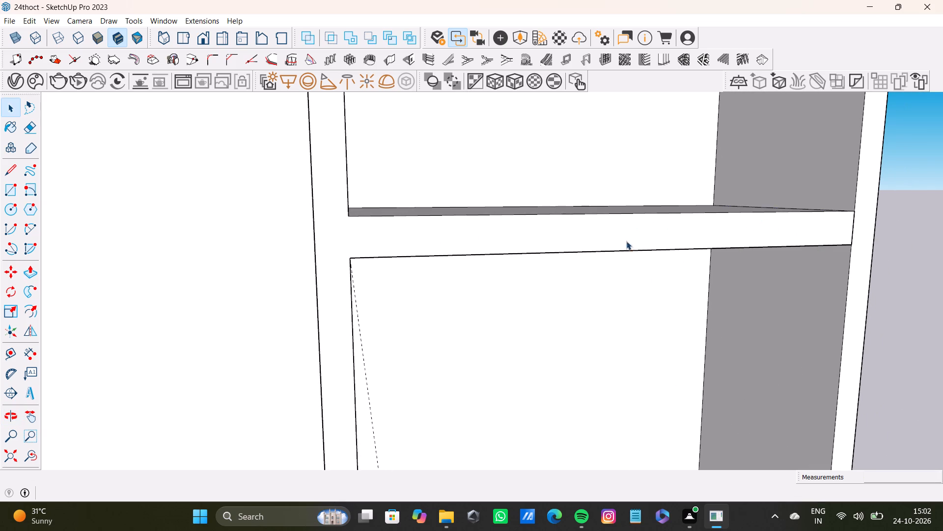
key(l)
scroll(393, 246, up, 3)
click(340, 208)
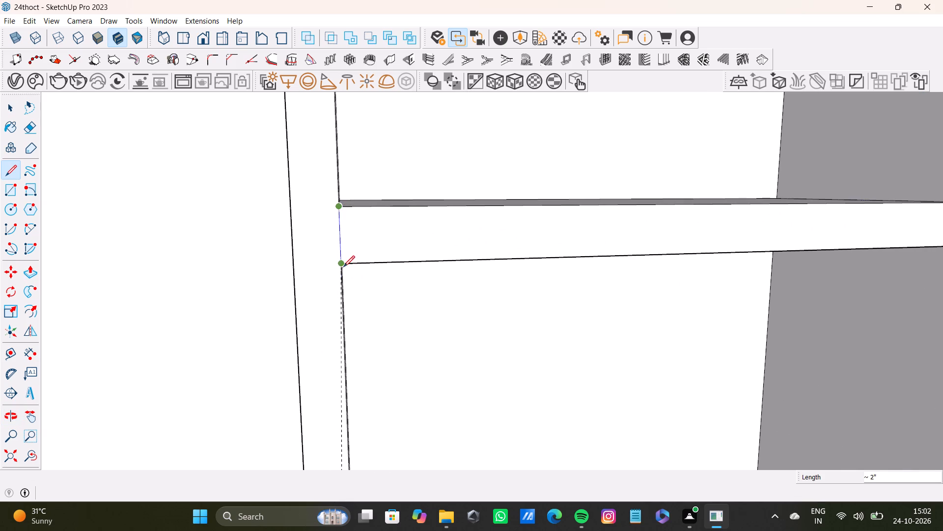
click(343, 267)
key(space)
Place a guide 2" below the fourth division line from the top on the niche's inner side.
scroll(407, 277, down, 10)
shift+middle_drag(468, 302, 350, 272)
scroll(431, 256, down, 4)
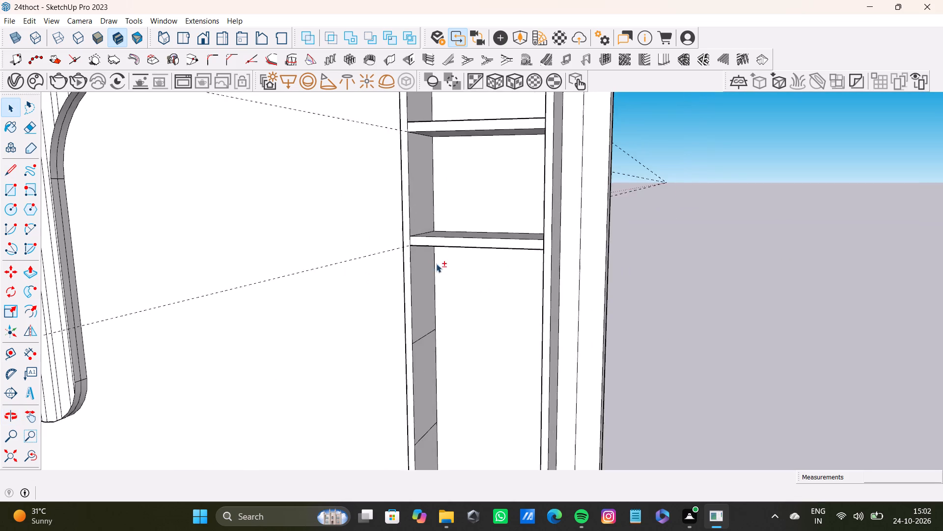
shift+middle_drag(436, 264, 422, 82)
scroll(407, 153, up, 4)
middle_drag(428, 151, 399, 167)
key(t)
scroll(396, 181, up, 6)
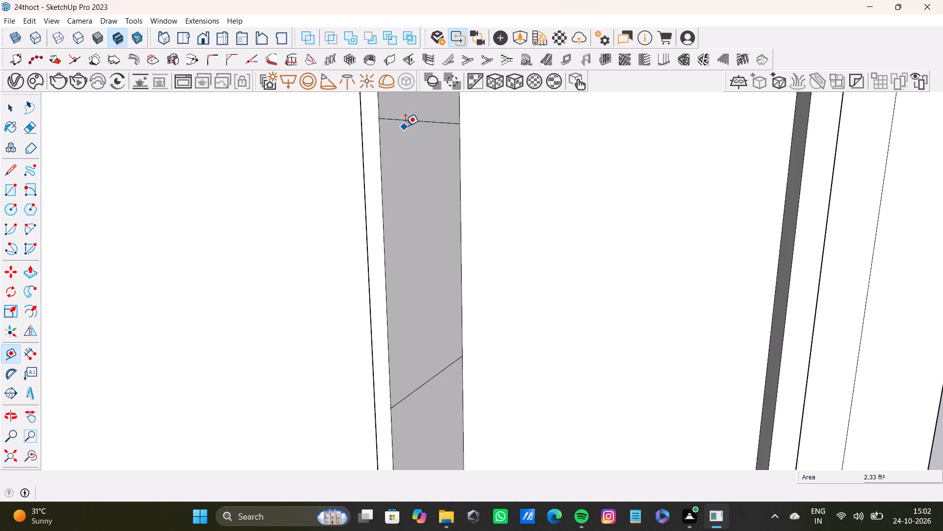
click(409, 123)
text(2")
key(Return)
Draw a line along the guide below the fourth division line, across the full depth of the niche's inner side.
key(l)
scroll(372, 147, up, 4)
middle_drag(437, 177, 360, 200)
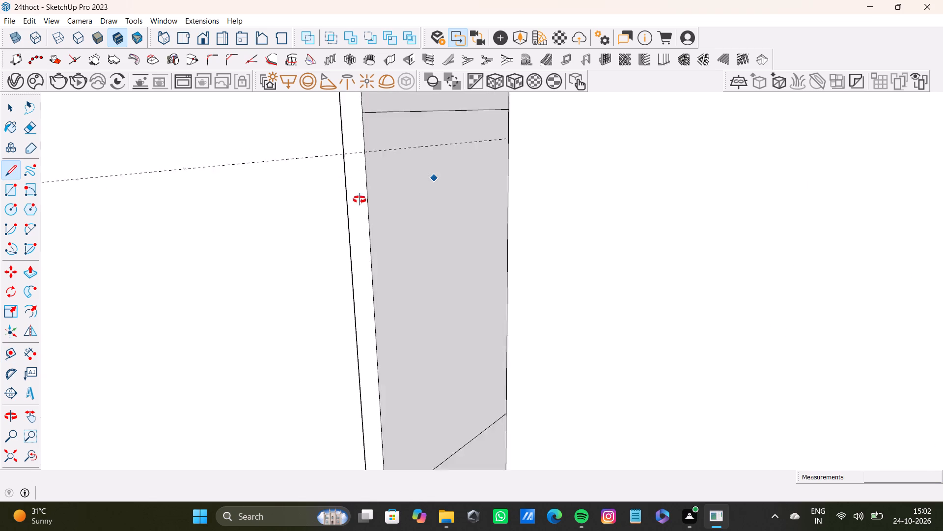
middle_drag(360, 200, 349, 200)
scroll(355, 165, up, 7)
click(350, 144)
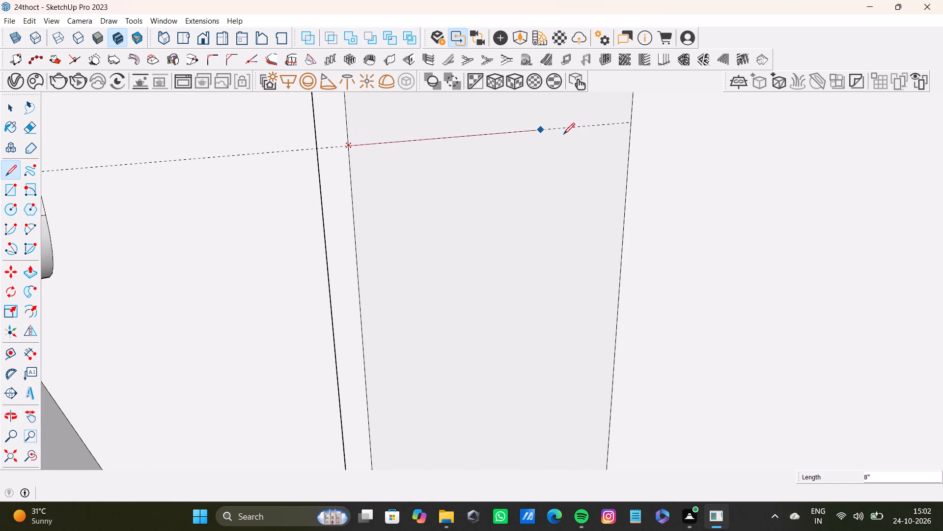
click(630, 122)
Push/Pull the fourth 2" strip across the niche to its opposite side, forming the fourth shelf.
key(space)
click(564, 106)
scroll(550, 120, down, 8)
shift+middle_drag(532, 120, 496, 181)
key(p)
drag(488, 187, 664, 222)
scroll(657, 218, down, 4)
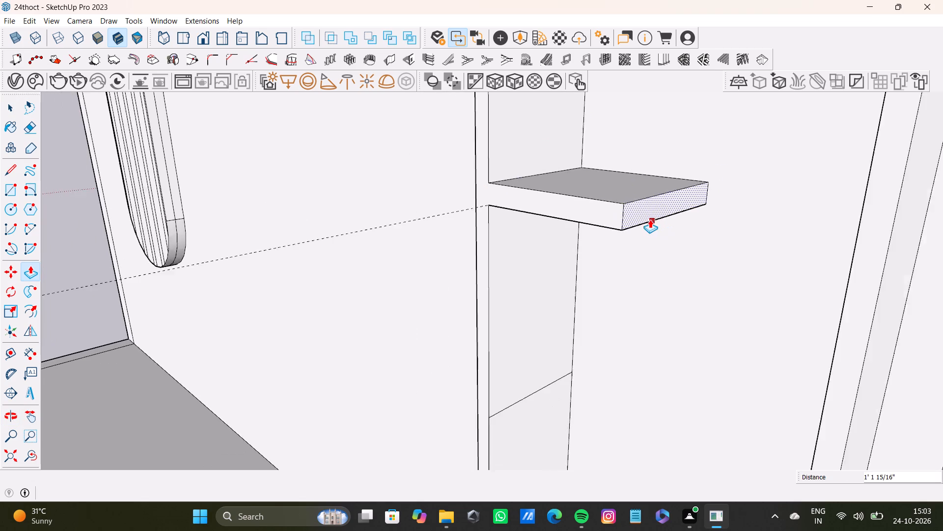
scroll(650, 219, down, 4)
shift+middle_drag(647, 220, 636, 213)
drag(632, 215, 784, 253)
Draw a 2" vertical line at the fourth shelf's front corner, separating the shelf front from the niche border.
key(space)
key(l)
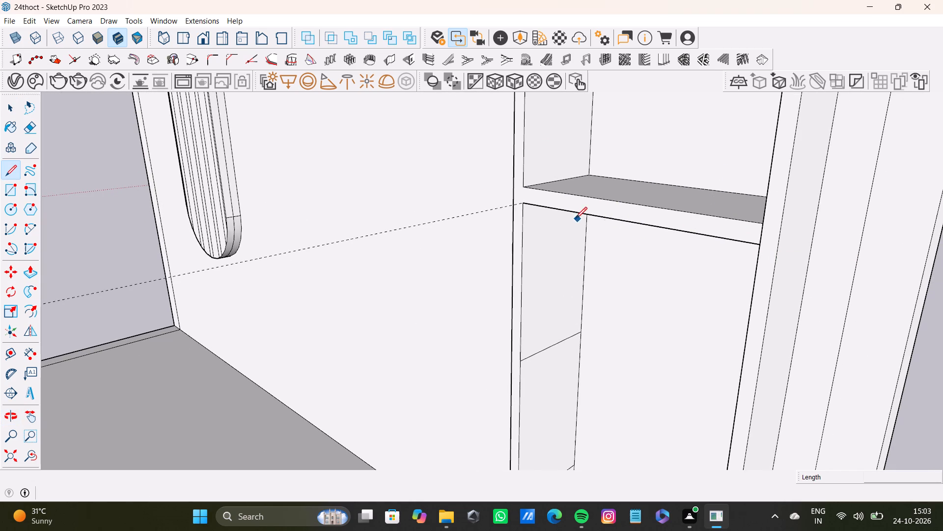
scroll(576, 218, up, 7)
click(477, 151)
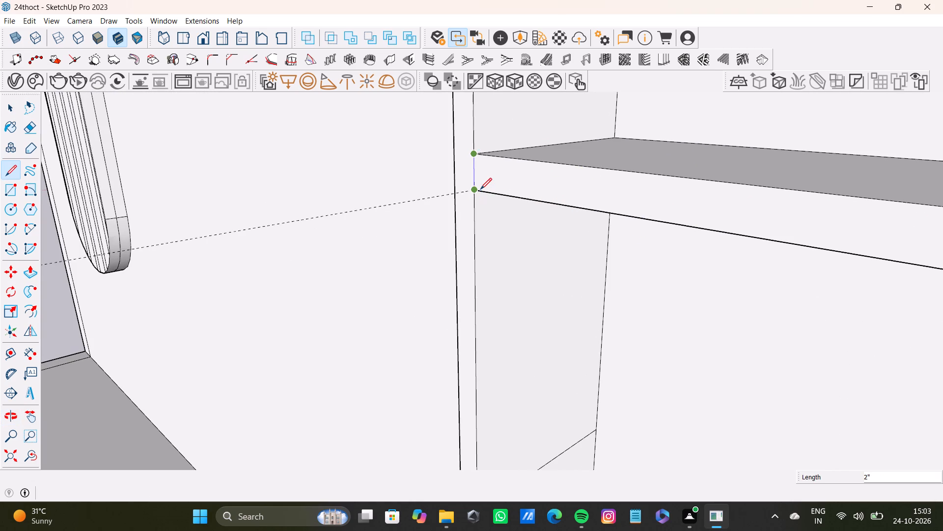
click(480, 189)
key(space)
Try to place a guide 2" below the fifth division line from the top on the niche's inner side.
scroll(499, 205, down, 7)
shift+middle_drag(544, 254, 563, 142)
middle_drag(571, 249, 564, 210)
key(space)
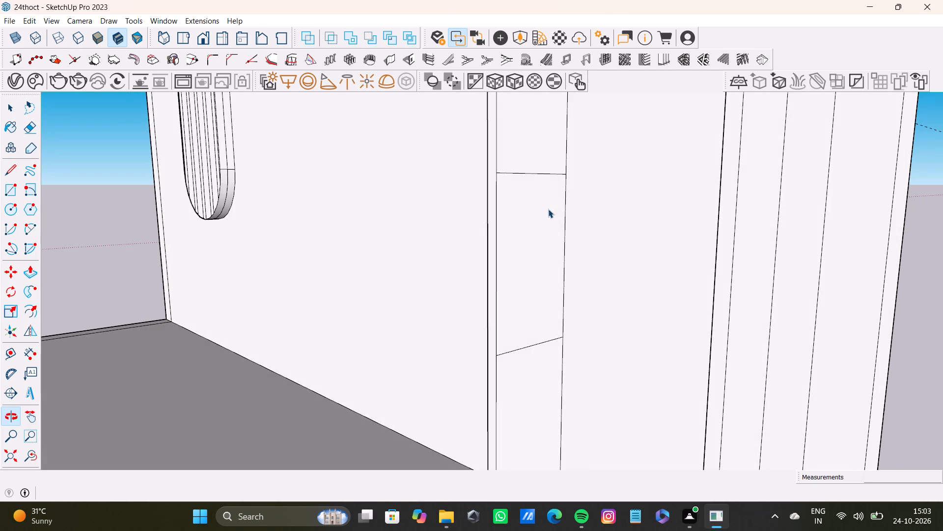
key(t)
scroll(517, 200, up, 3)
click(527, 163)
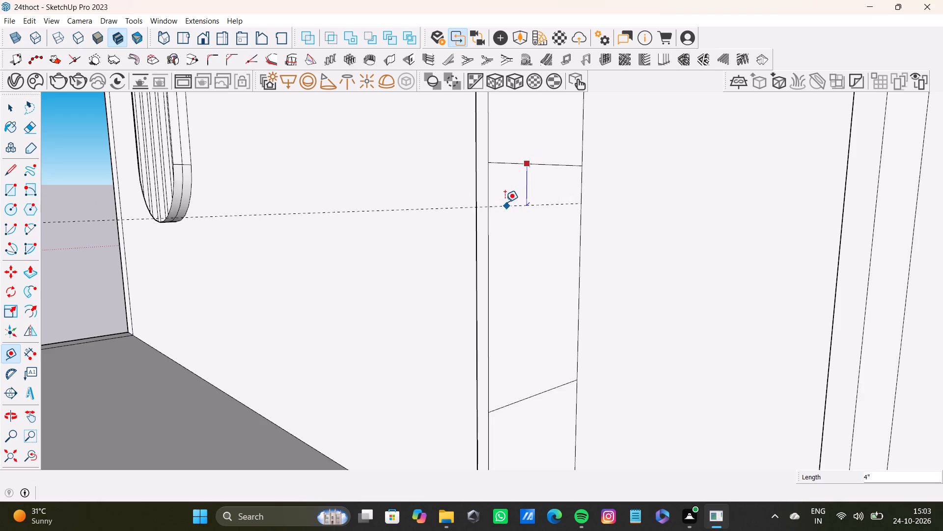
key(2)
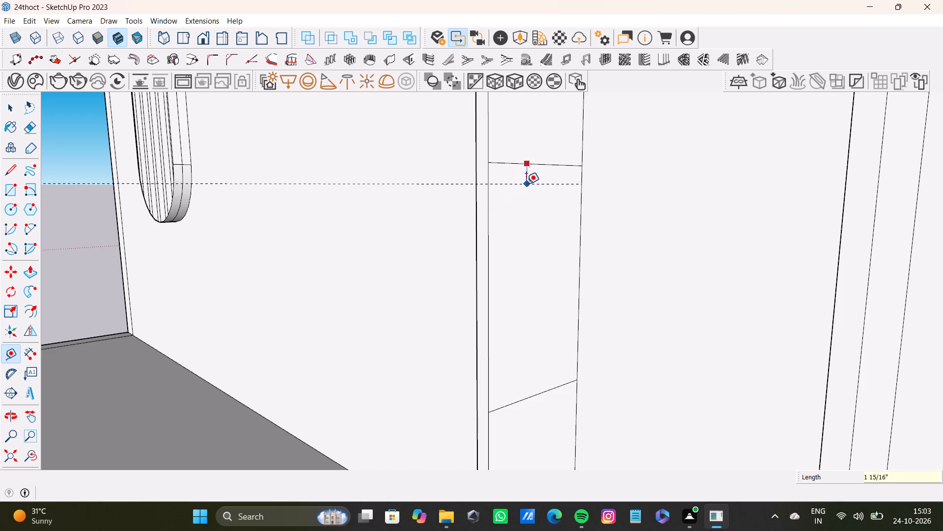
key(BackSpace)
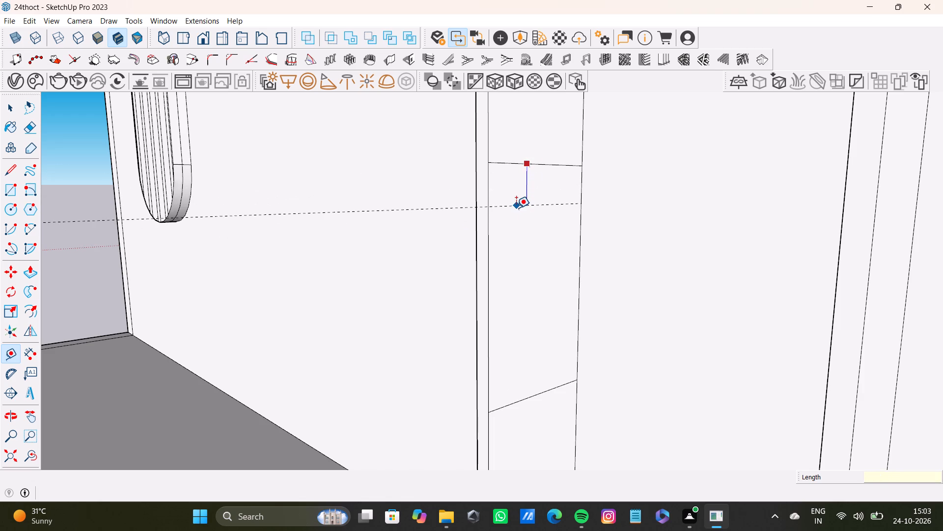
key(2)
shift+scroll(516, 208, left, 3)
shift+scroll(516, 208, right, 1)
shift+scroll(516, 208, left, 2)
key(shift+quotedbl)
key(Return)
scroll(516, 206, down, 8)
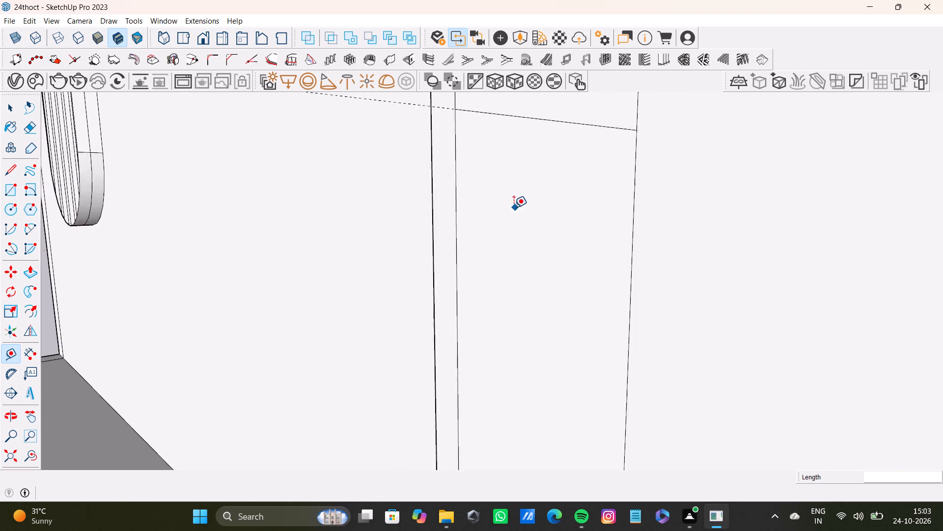
Place a guide 2" below the fifth division line from the top on the niche's inner side.
scroll(514, 207, down, 18)
shift+middle_drag(522, 195, 523, 211)
scroll(523, 211, up, 12)
click(525, 215)
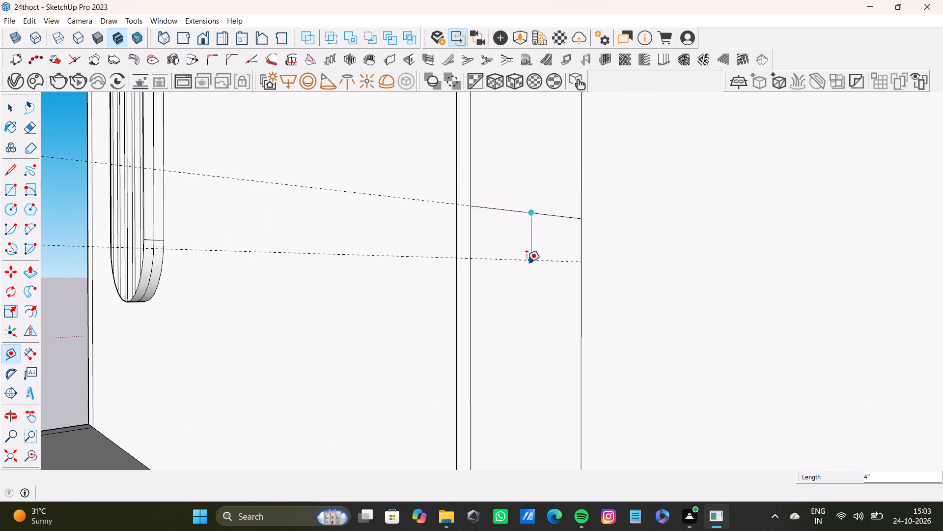
key(2)
key(shift+quotedbl)
key(Return)
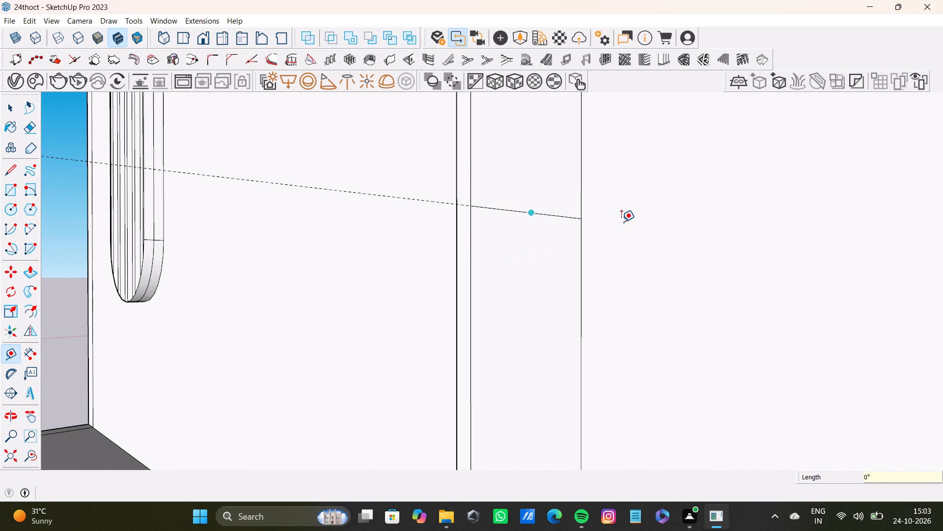
scroll(534, 210, down, 11)
scroll(527, 231, up, 4)
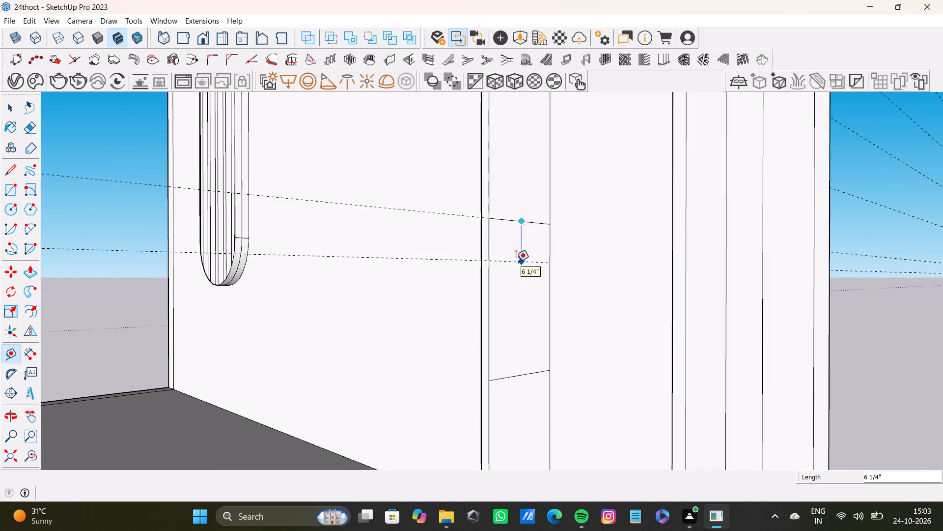
key(2)
key(shift+quotedbl)
key(Return)
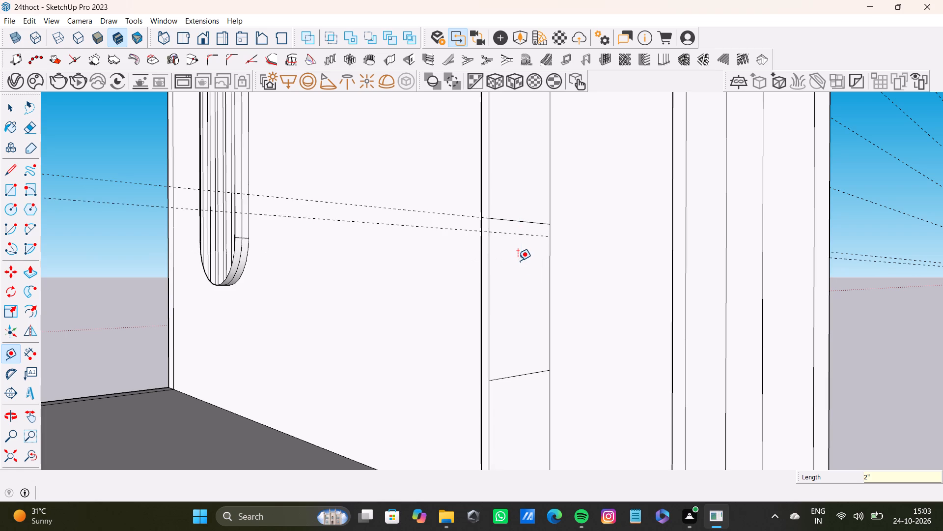
Draw a line along the guide below the fifth division line, across the full depth of the niche's inner side.
key(l)
scroll(527, 256, up, 13)
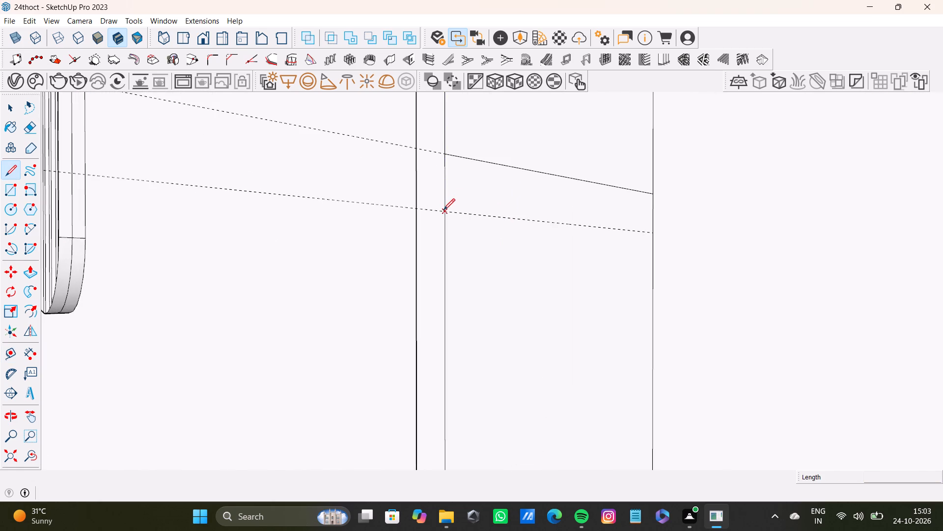
drag(444, 211, 452, 211)
click(652, 234)
Push/Pull the fifth 2" strip across the niche to its opposite side, forming the fifth shelf.
key(space)
click(582, 213)
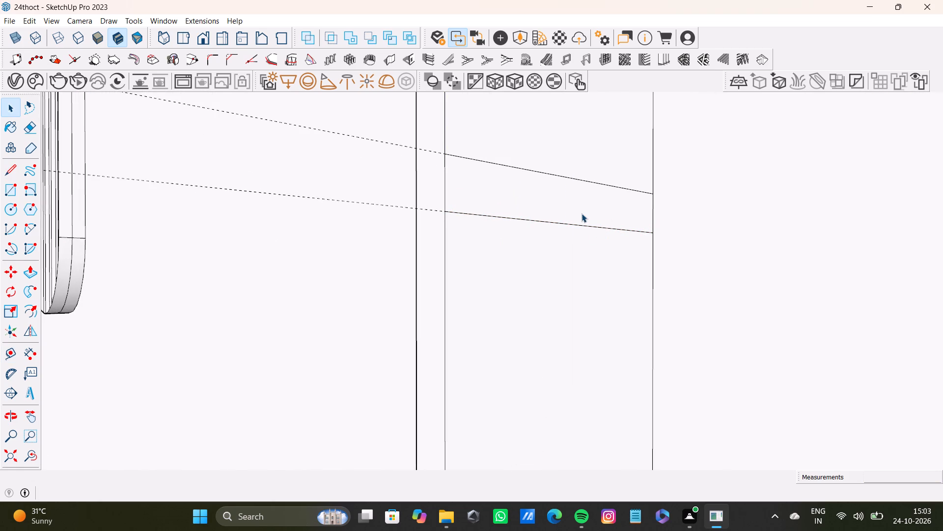
key(p)
drag(557, 205, 729, 285)
scroll(725, 288, down, 9)
shift+middle_drag(707, 290, 555, 262)
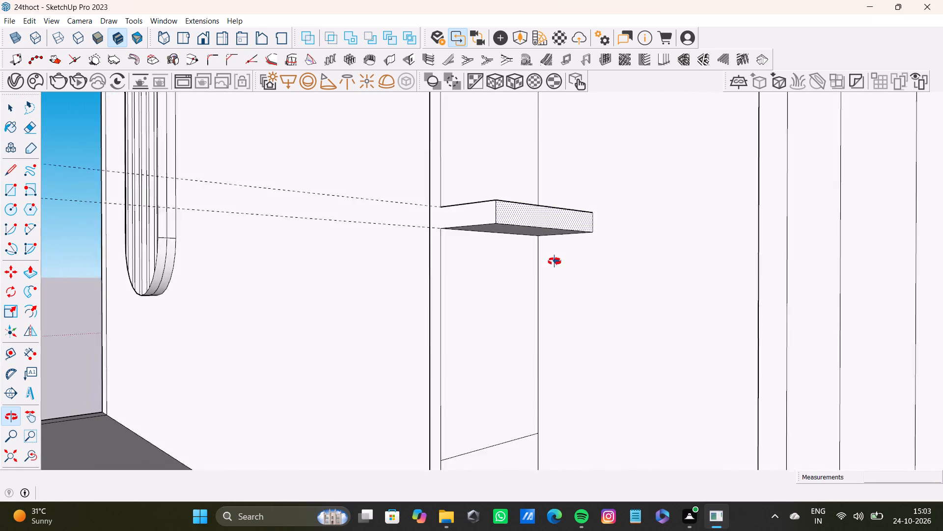
shift+middle_drag(555, 262, 682, 260)
drag(553, 221, 854, 274)
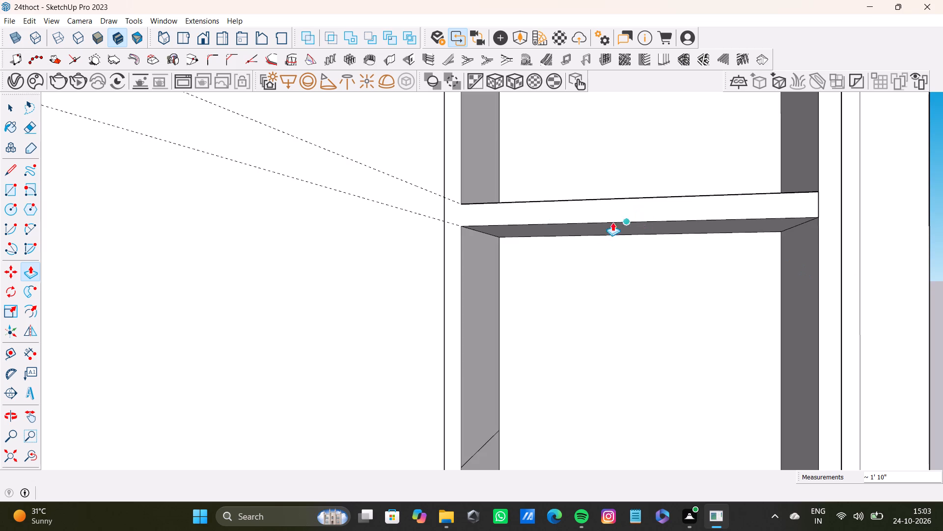
scroll(603, 225, down, 6)
Draw a 2" vertical line at the fifth shelf's front corner, separating the shelf front from the niche border.
key(l)
scroll(555, 235, up, 11)
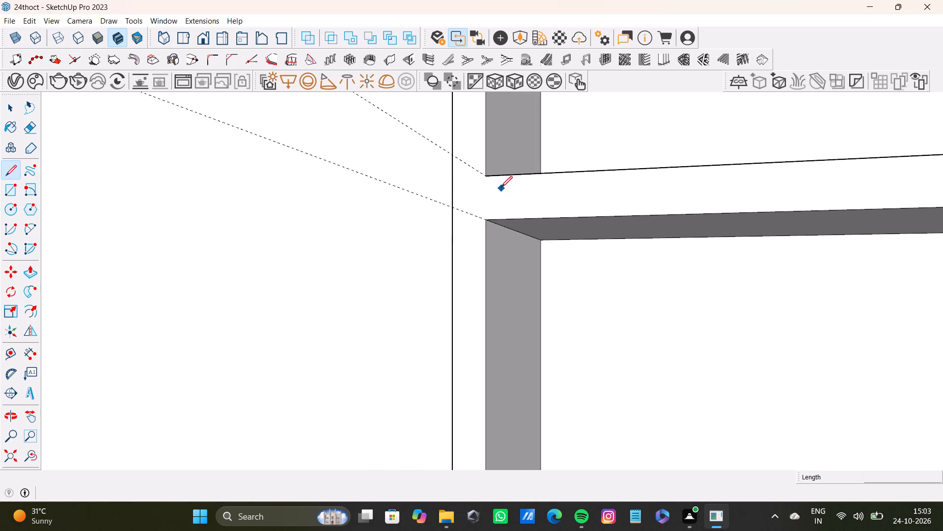
click(485, 175)
click(483, 219)
Place a guide 2" below the sixth, lowest division line on the niche's inner side.
scroll(530, 245, down, 16)
shift+middle_drag(583, 314, 583, 254)
scroll(569, 290, up, 5)
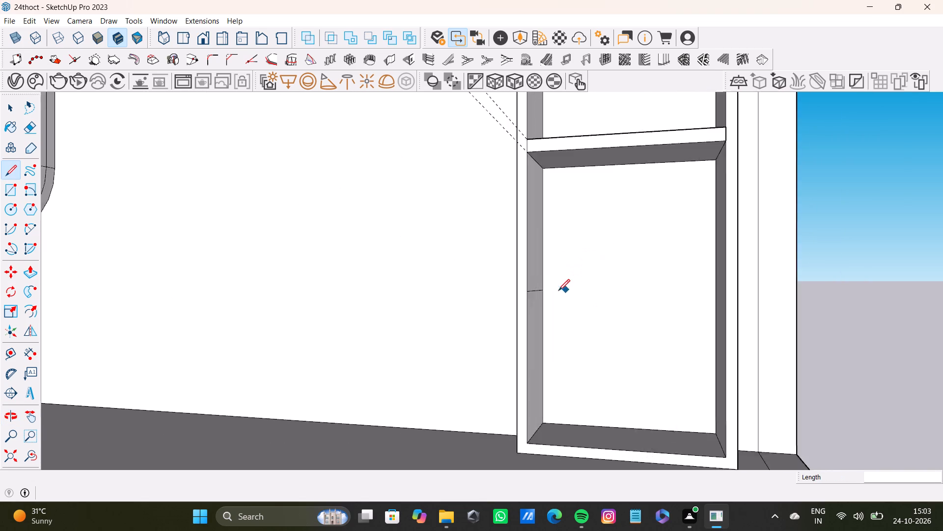
scroll(558, 291, up, 4)
middle_drag(553, 292, 535, 291)
key(t)
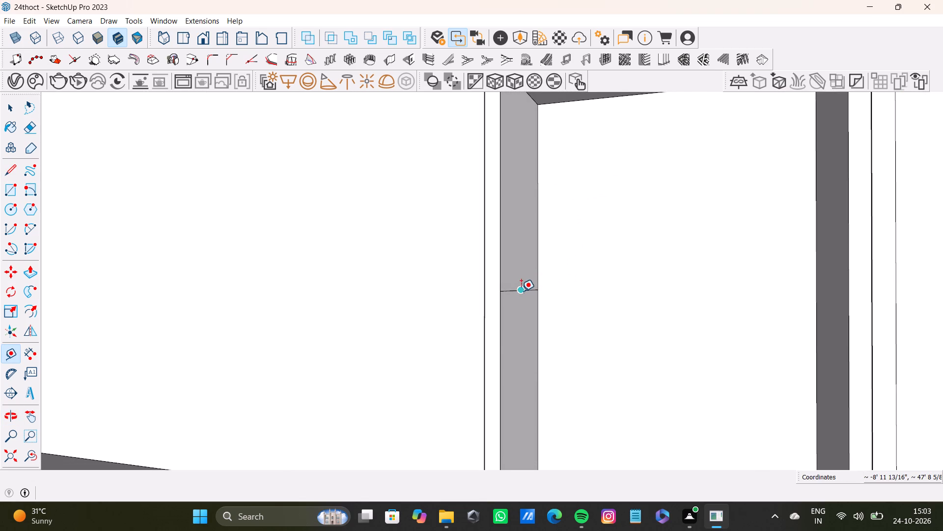
click(521, 291)
text(2")
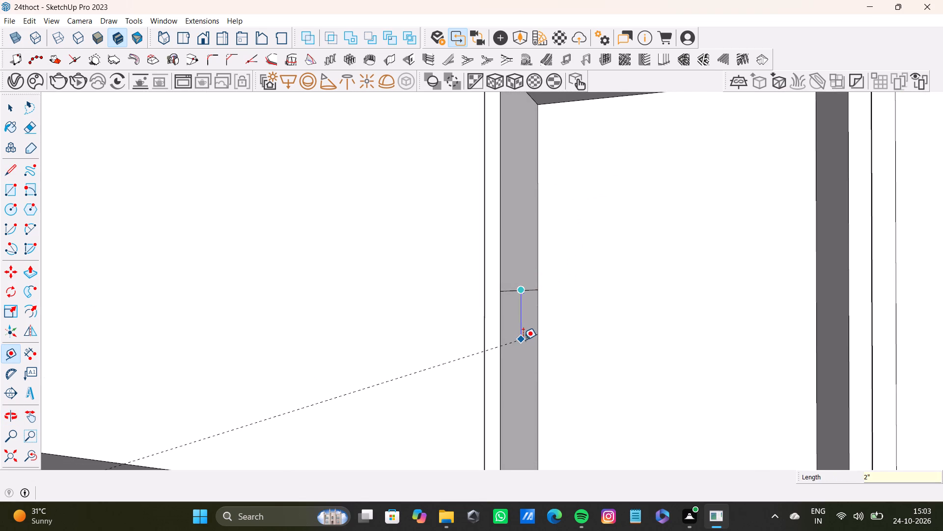
key(Return)
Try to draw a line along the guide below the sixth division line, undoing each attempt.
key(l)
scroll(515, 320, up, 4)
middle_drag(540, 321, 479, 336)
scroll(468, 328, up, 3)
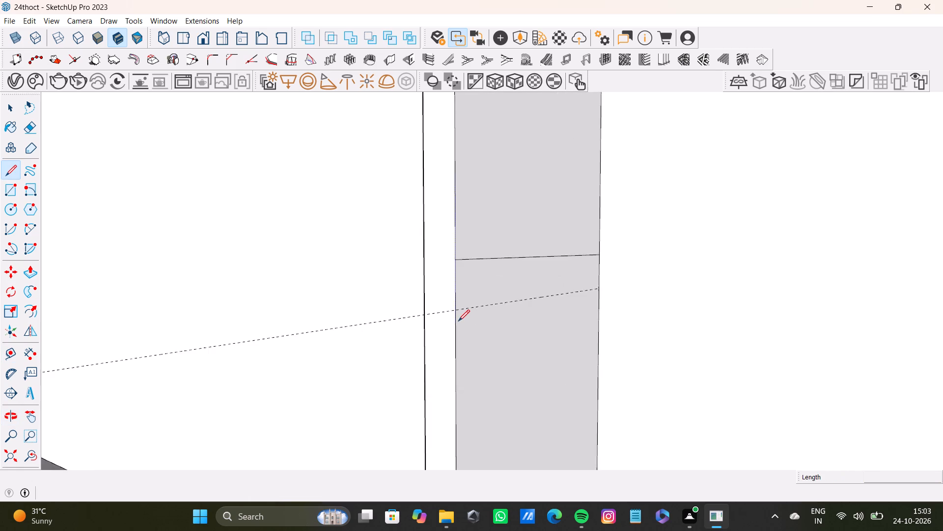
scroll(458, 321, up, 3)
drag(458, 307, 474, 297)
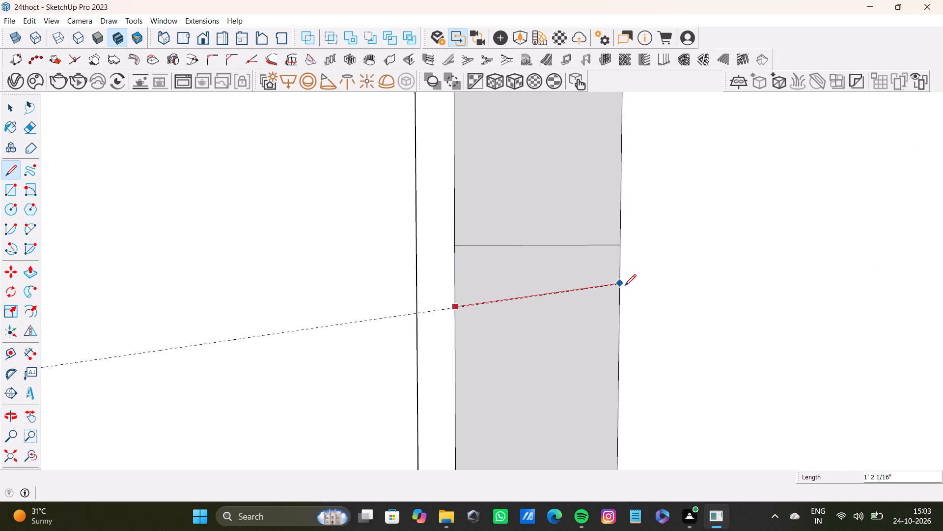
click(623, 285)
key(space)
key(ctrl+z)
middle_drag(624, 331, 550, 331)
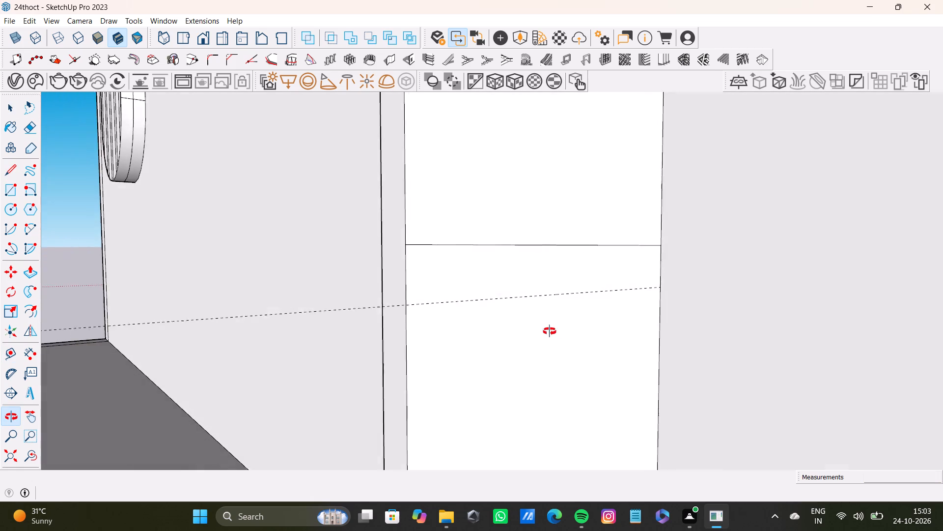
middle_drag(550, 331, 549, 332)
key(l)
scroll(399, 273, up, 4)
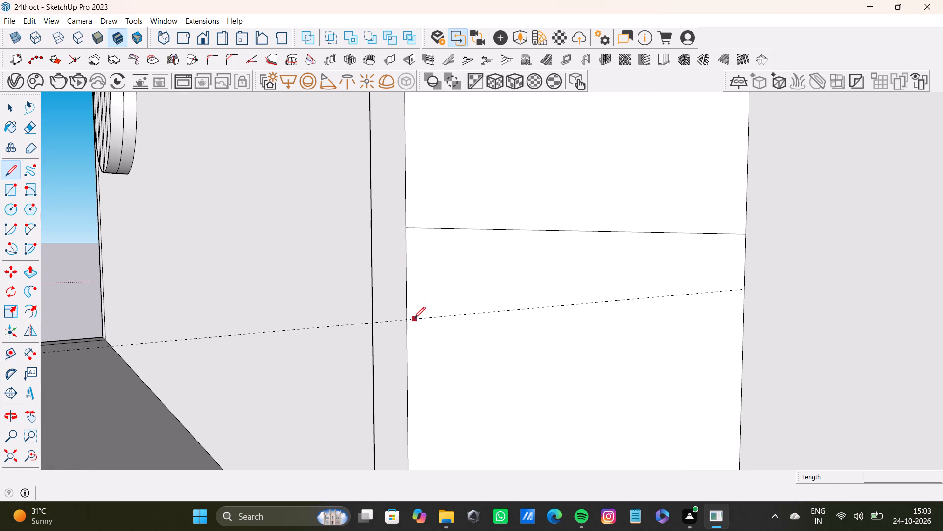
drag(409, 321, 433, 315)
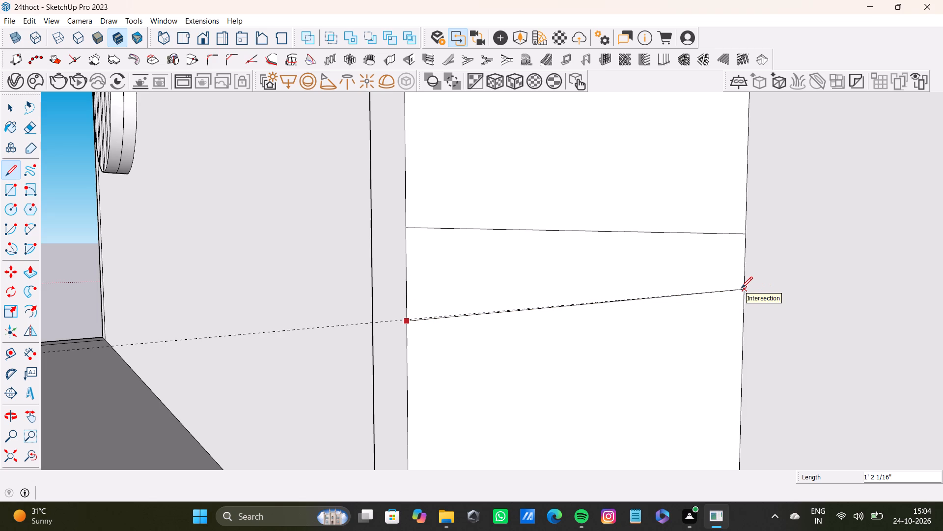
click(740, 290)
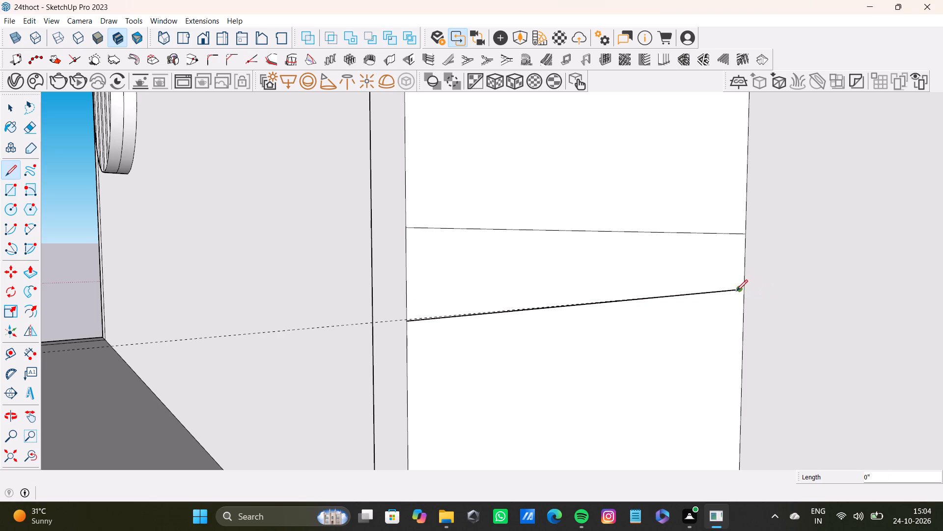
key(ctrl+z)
Draw a line along the guide below the sixth division line, across the full depth of the niche's inner side.
key(l)
scroll(407, 332, up, 4)
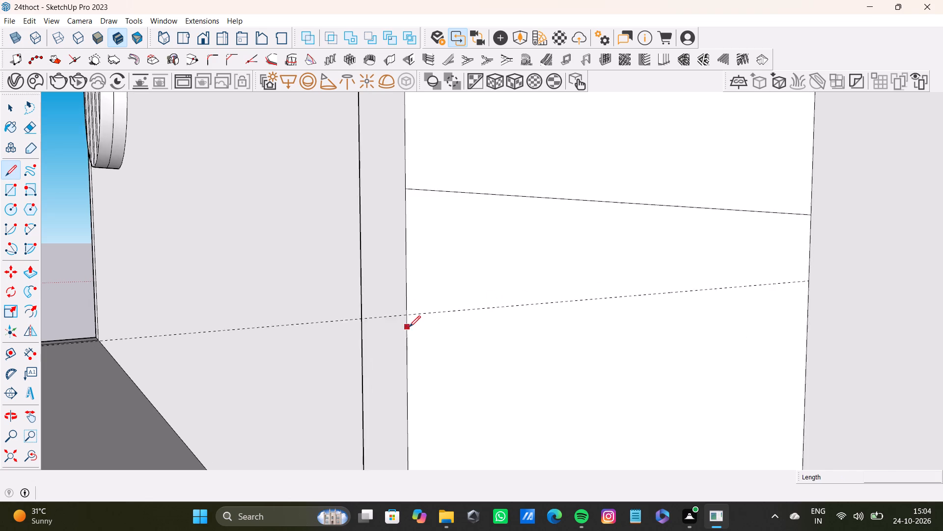
scroll(409, 327, up, 3)
drag(407, 309, 429, 303)
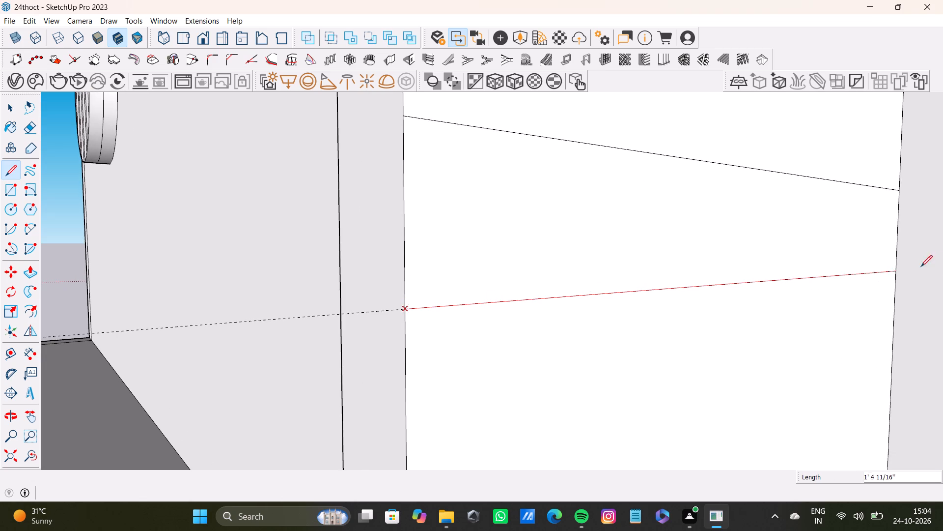
click(913, 268)
Push/Pull the sixth 2" strip across the niche to its opposite side, forming the lowest shelf.
key(space)
click(800, 248)
key(p)
drag(729, 246, 942, 308)
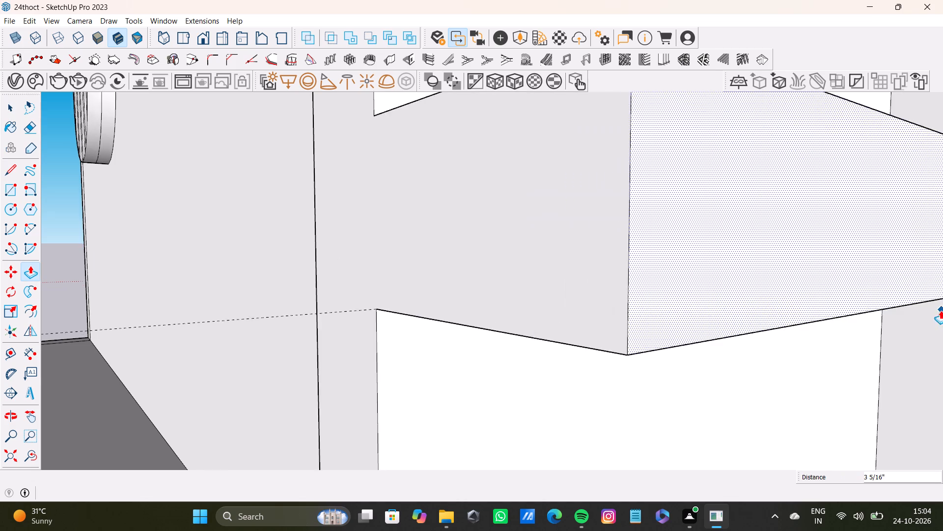
scroll(935, 314, down, 12)
shift+middle_drag(768, 319, 874, 332)
scroll(847, 334, down, 4)
shift+middle_drag(849, 326, 681, 298)
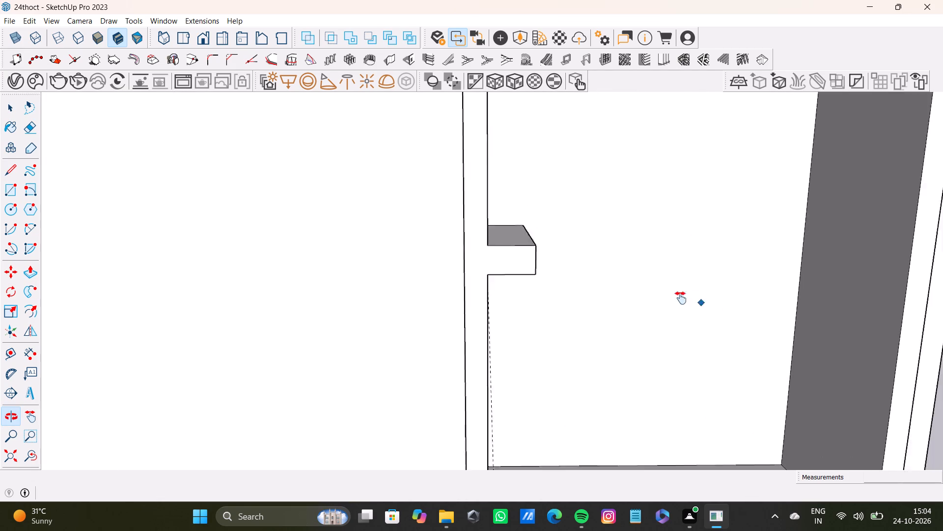
shift+middle_drag(681, 298, 657, 297)
drag(495, 244, 907, 234)
key(space)
Draw a vertical line at the sixth shelf's front corner, separating the shelf front from the niche border.
key(l)
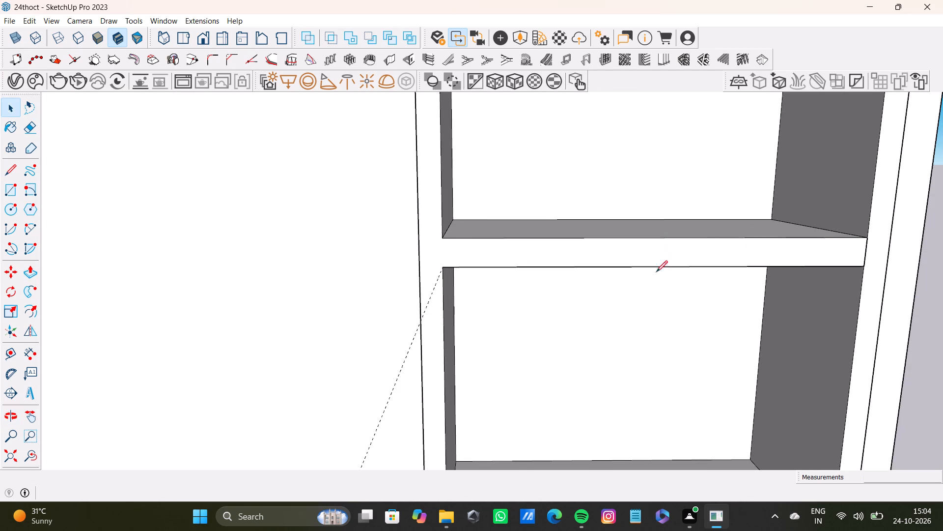
scroll(477, 289, up, 4)
click(413, 193)
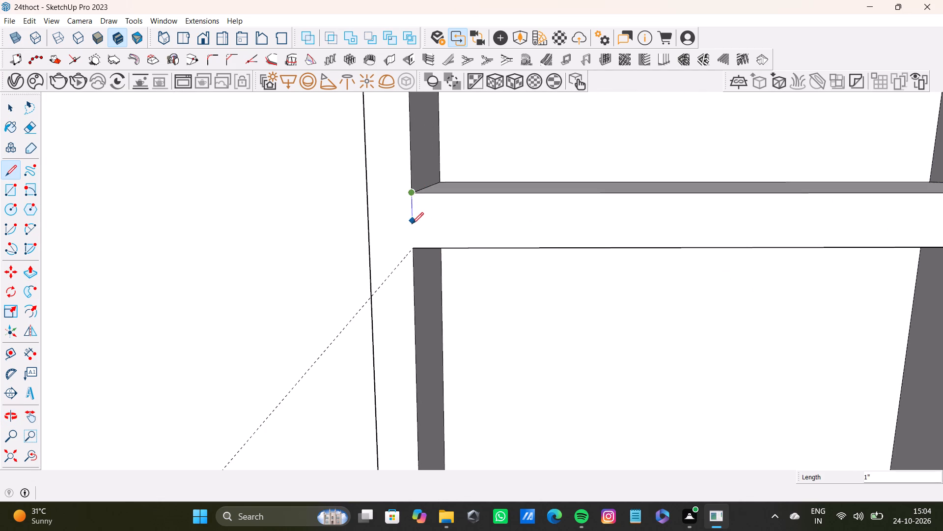
click(415, 248)
key(space)
Examine the whole TV wall and the shelf niche, looking closely at its top compartment.
scroll(523, 269, down, 11)
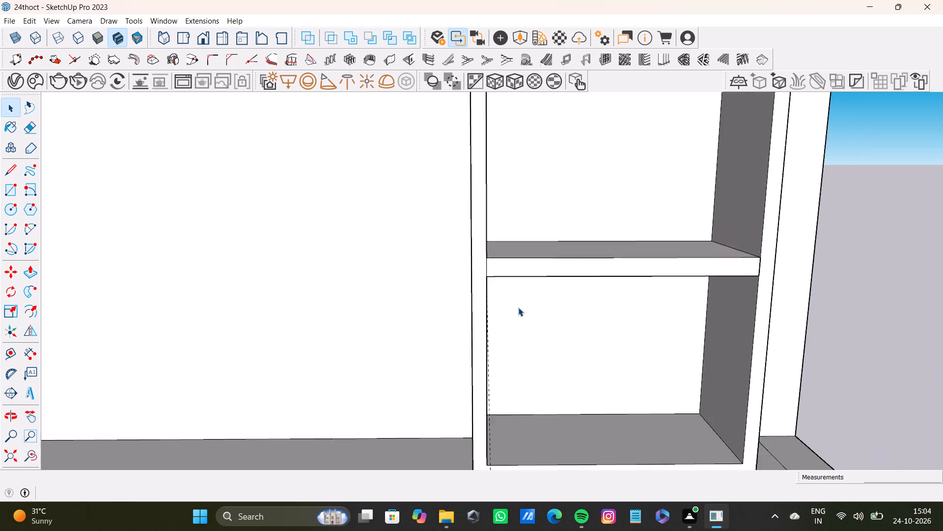
scroll(518, 307, down, 20)
scroll(518, 307, down, 4)
scroll(567, 178, up, 3)
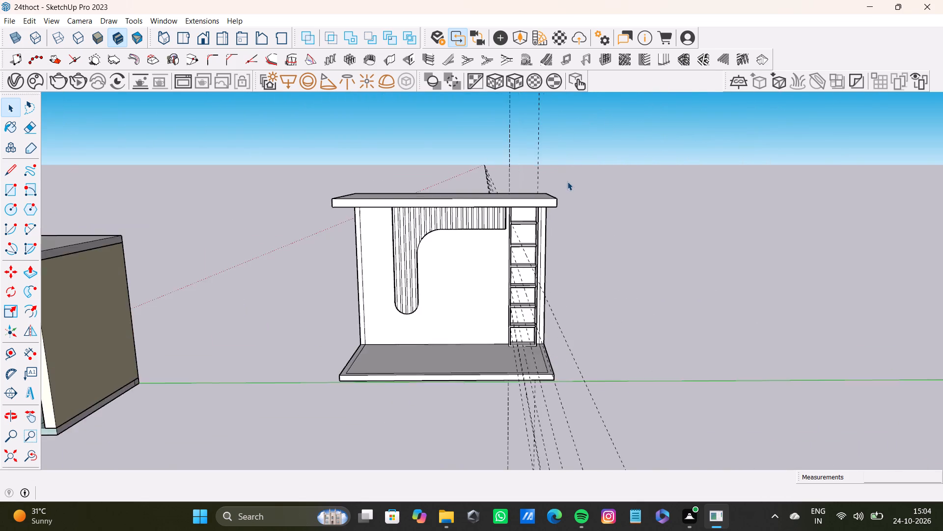
scroll(567, 181, up, 14)
middle_drag(508, 186, 453, 170)
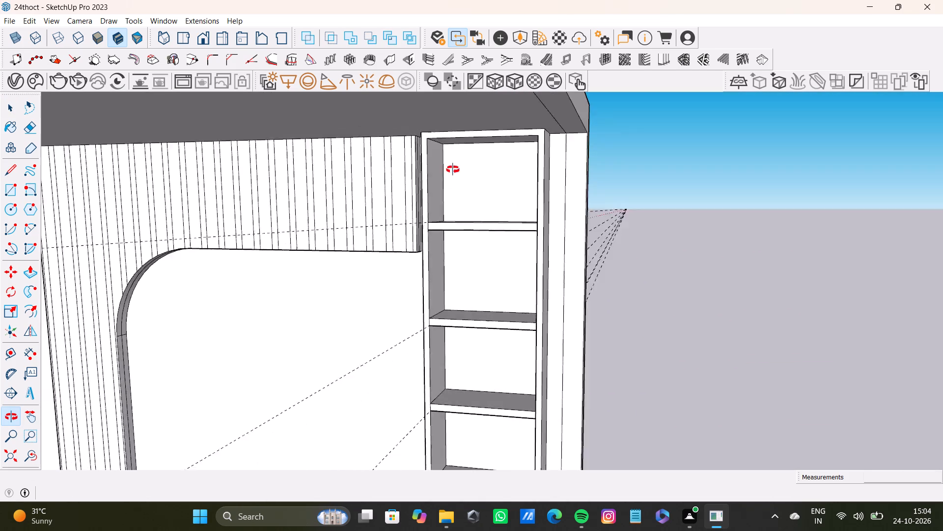
middle_drag(453, 170, 425, 165)
scroll(447, 150, up, 9)
middle_drag(460, 219, 467, 252)
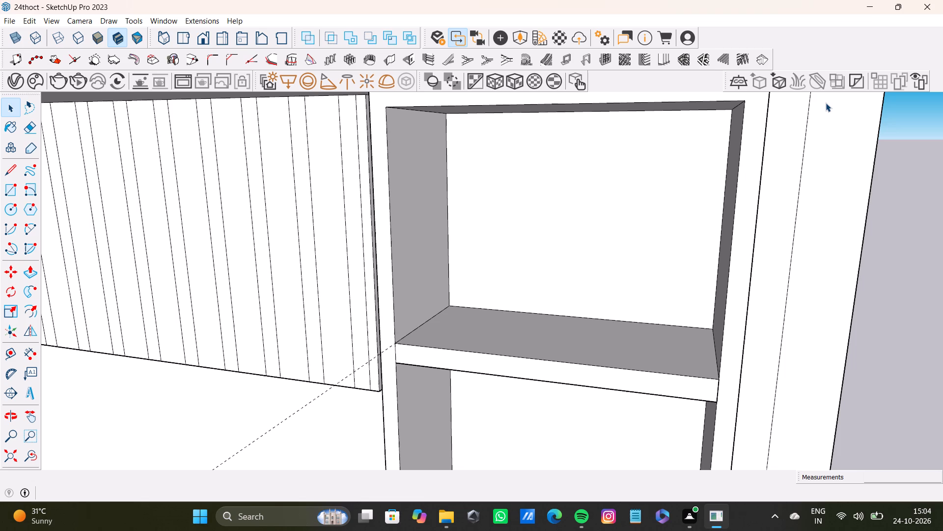
scroll(407, 208, down, 19)
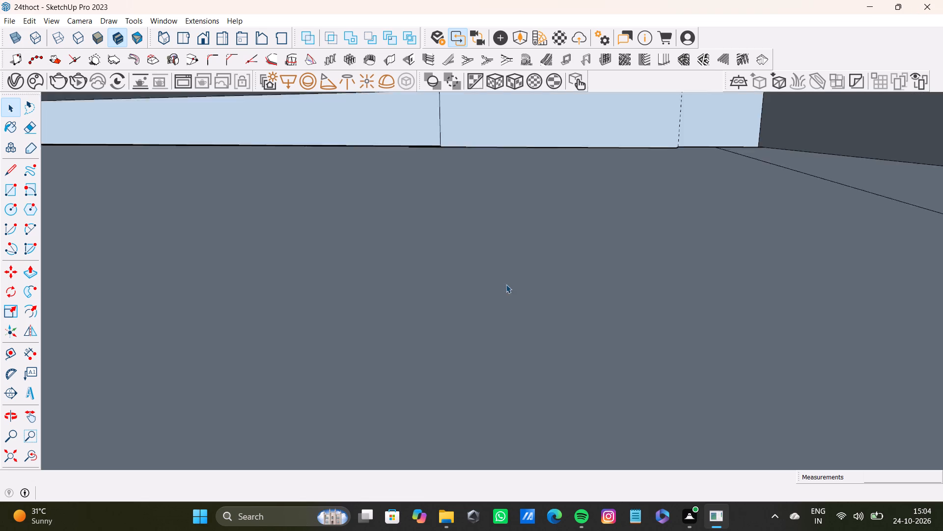
Copy the top shelf's side edge nearest the fluted panel 1' across the shelf's upper surface.
scroll(506, 284, down, 14)
click(33, 459)
click(13, 460)
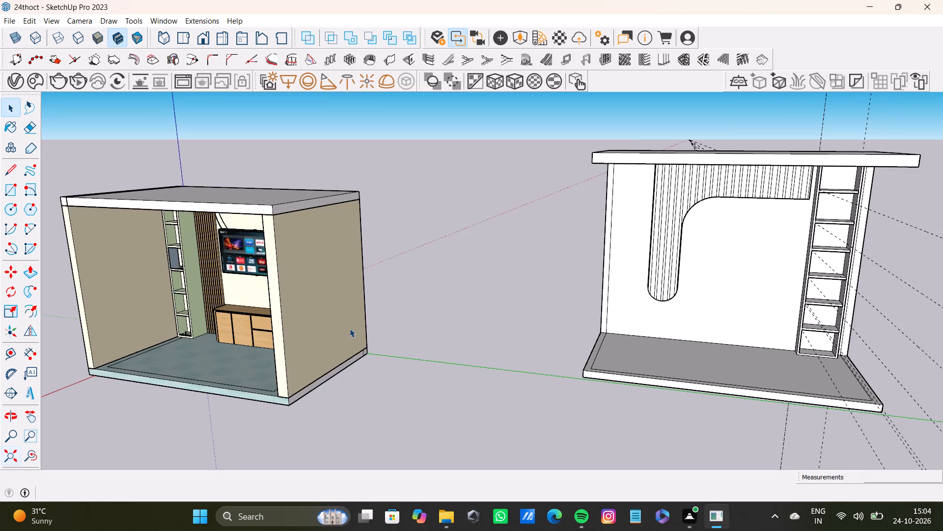
shift+middle_drag(742, 257, 582, 303)
scroll(623, 300, up, 7)
shift+middle_drag(638, 265, 514, 289)
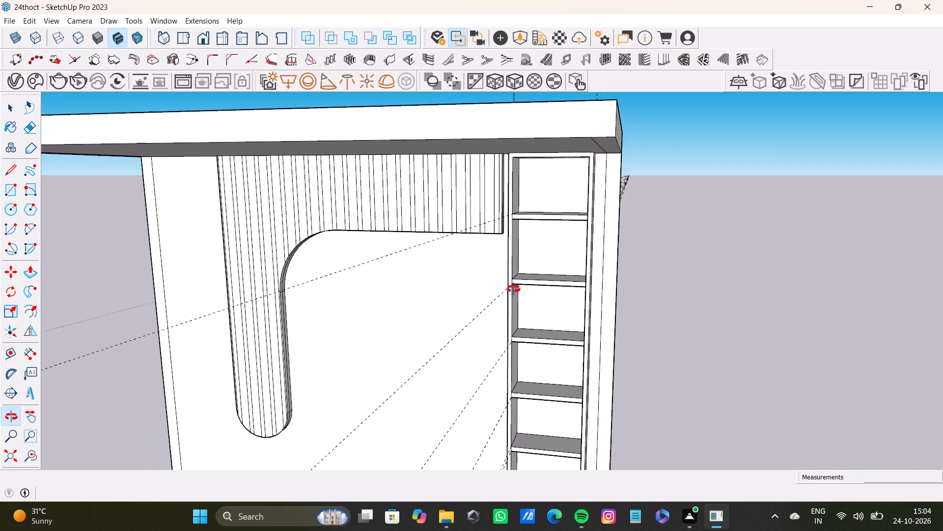
shift+middle_drag(514, 289, 516, 289)
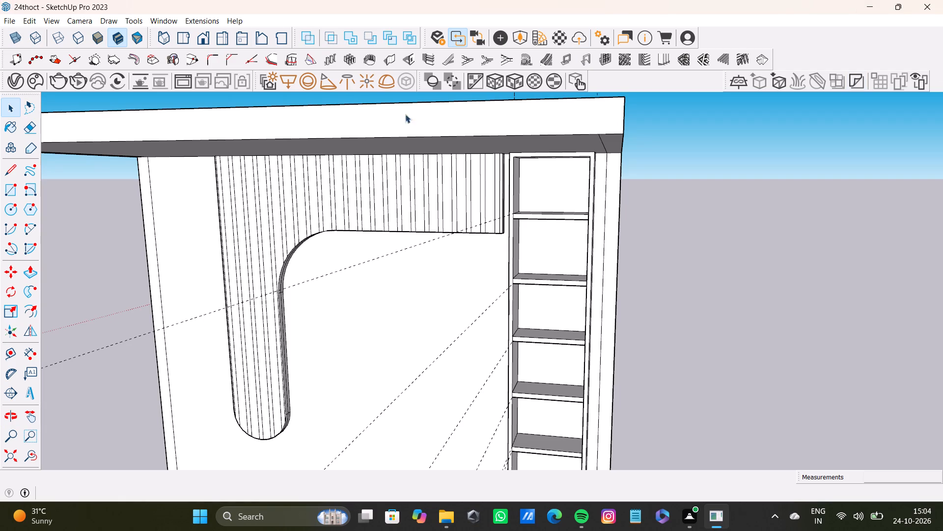
scroll(582, 195, up, 7)
middle_drag(521, 206, 514, 199)
scroll(494, 201, up, 6)
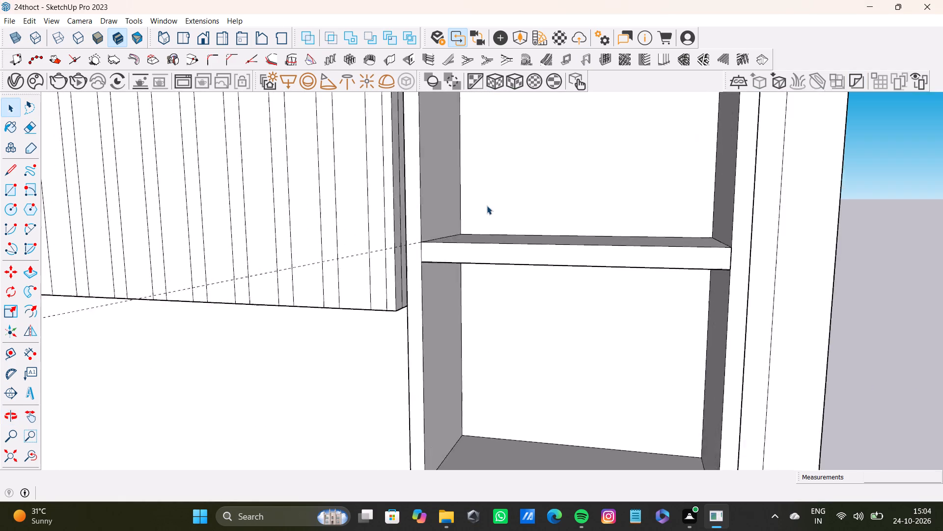
scroll(487, 206, up, 2)
middle_drag(483, 208, 481, 230)
key(m)
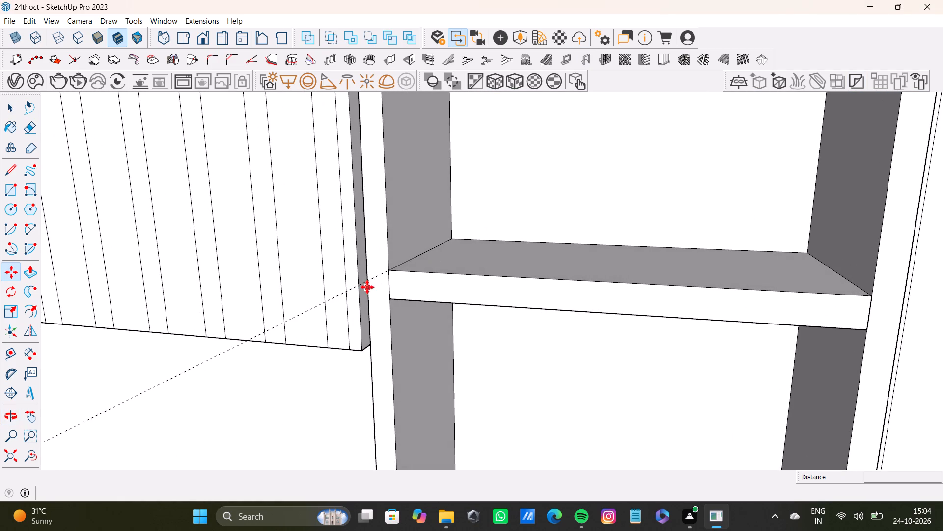
key(space)
click(396, 266)
key(m)
drag(391, 269, 396, 269)
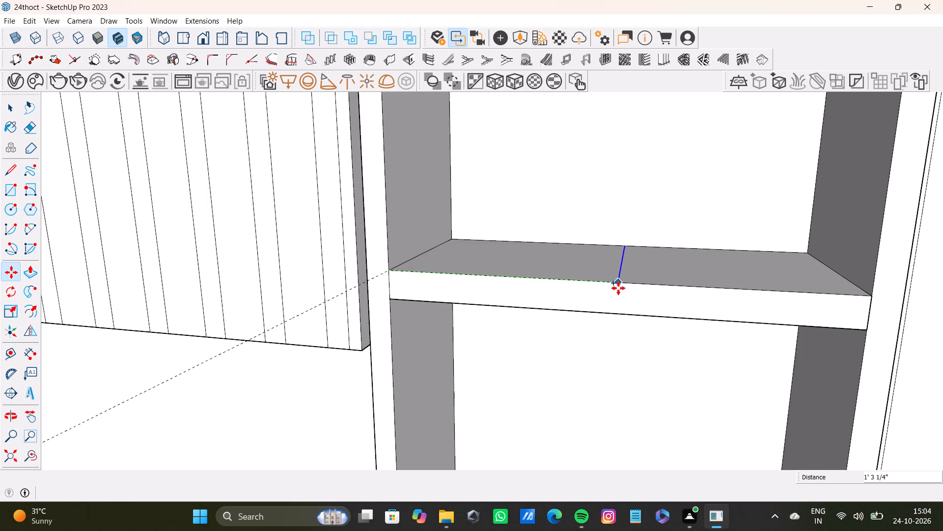
middle_drag(608, 280, 589, 310)
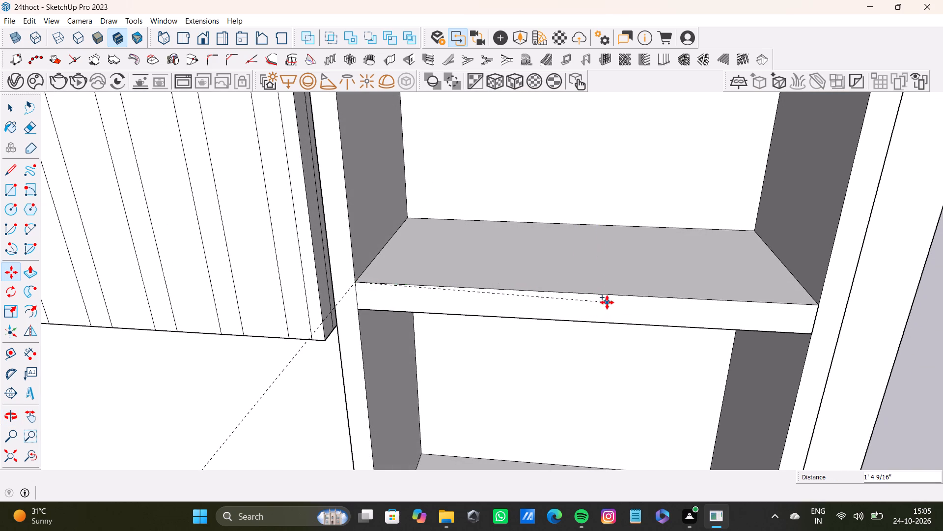
text(1')
key(Return)
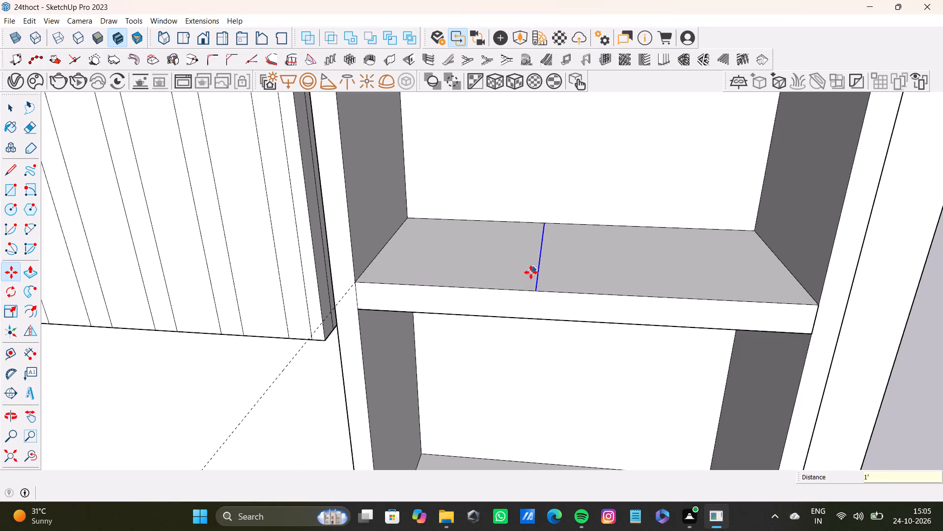
Place a guide 2" beyond the copied line on the top shelf, away from the fluted panel.
scroll(531, 272, down, 8)
scroll(330, 324, down, 4)
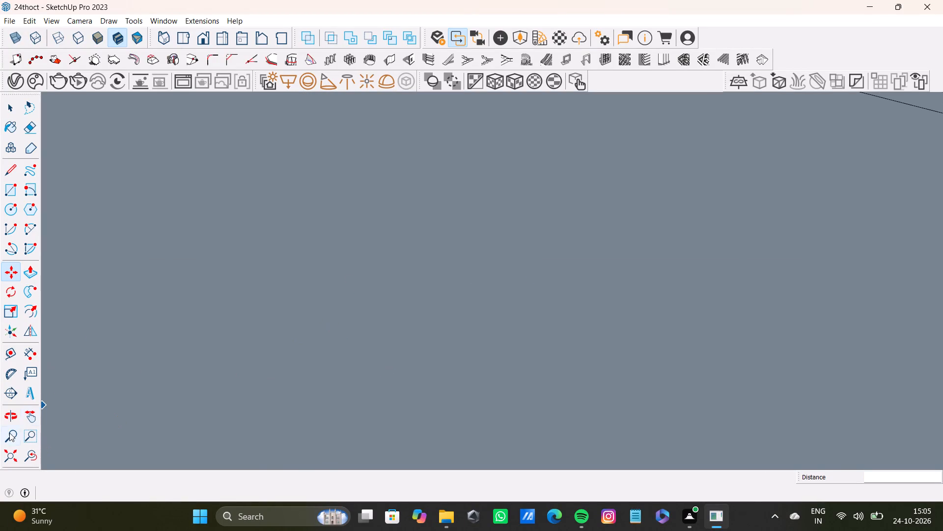
drag(33, 455, 24, 458)
click(19, 458)
shift+middle_drag(500, 346, 116, 330)
scroll(596, 217, up, 3)
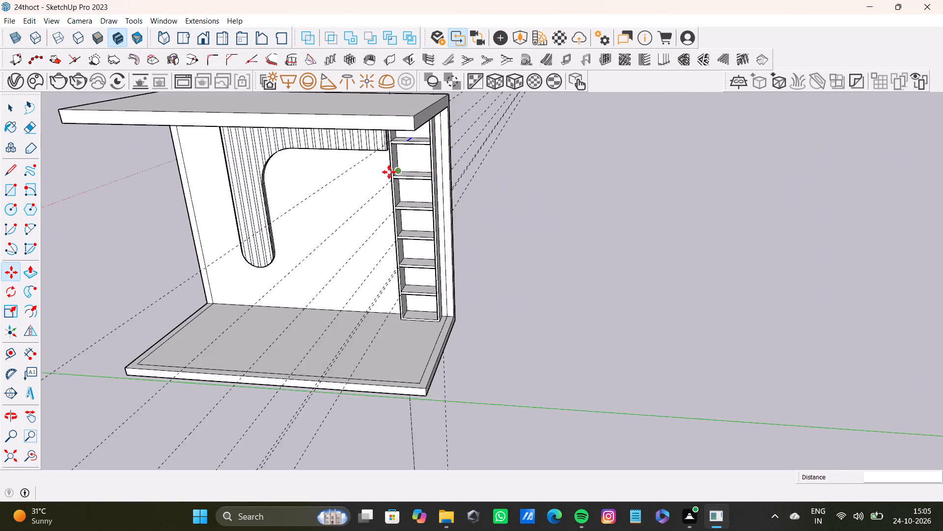
scroll(389, 172, up, 5)
shift+middle_drag(398, 176, 416, 204)
scroll(454, 241, up, 8)
middle_drag(451, 246, 459, 301)
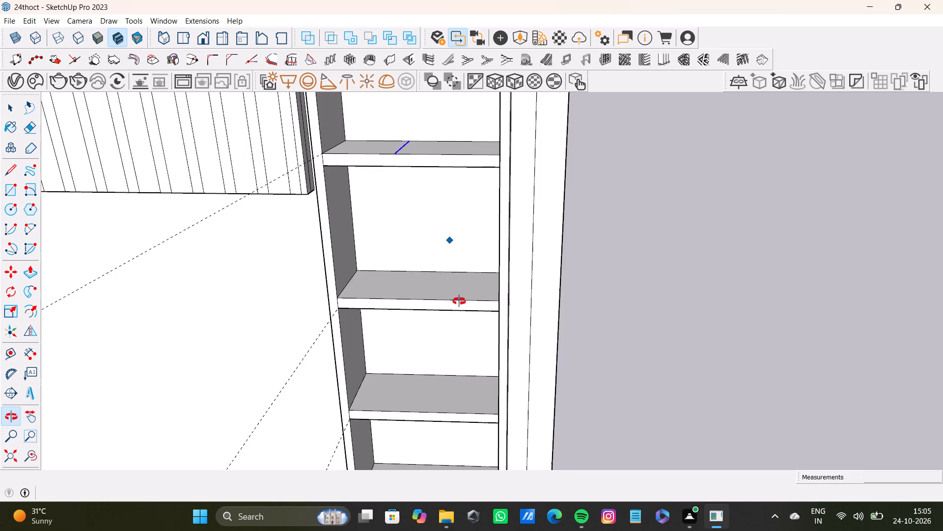
middle_drag(459, 301, 446, 269)
scroll(397, 193, up, 7)
shift+middle_drag(414, 180, 421, 303)
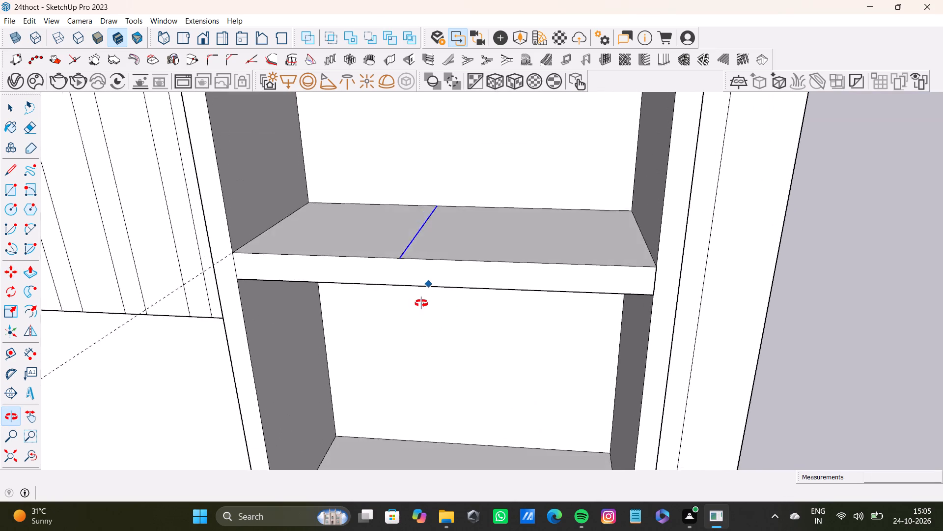
shift+middle_drag(421, 303, 417, 281)
scroll(376, 214, up, 8)
middle_drag(420, 238, 420, 289)
key(space)
click(447, 299)
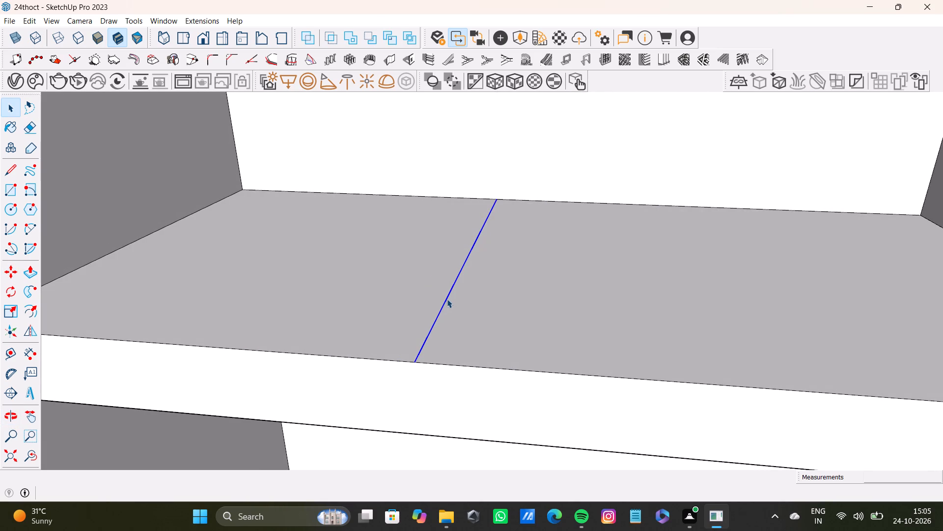
key(t)
click(445, 299)
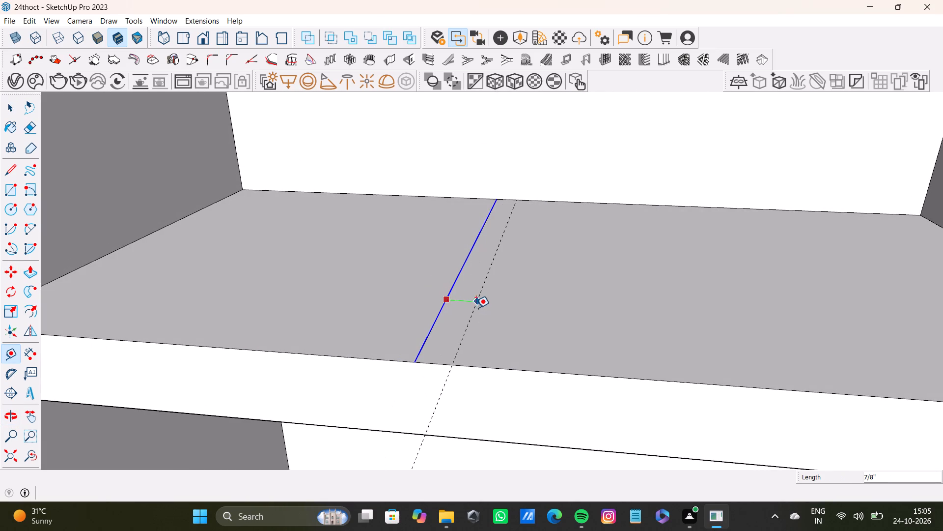
key(1)
key(BackSpace)
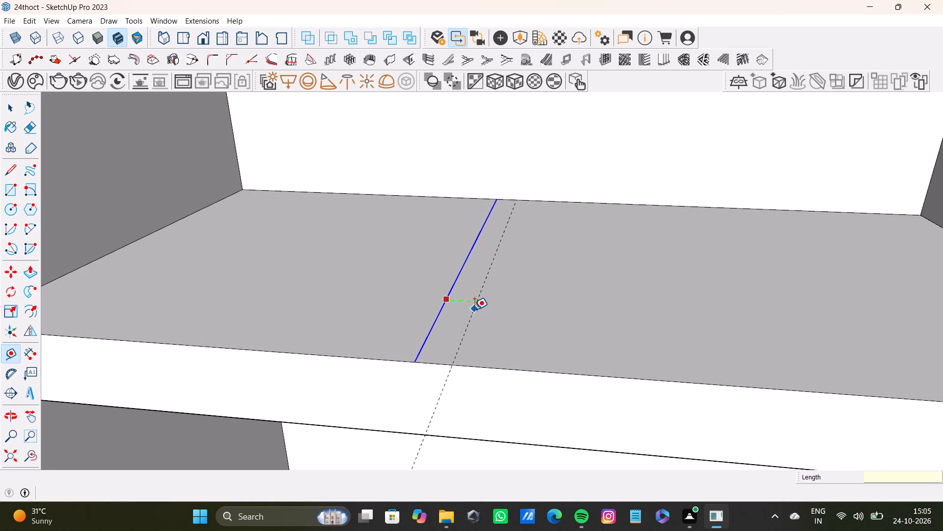
key(2)
key(shift+quotedbl)
key(Return)
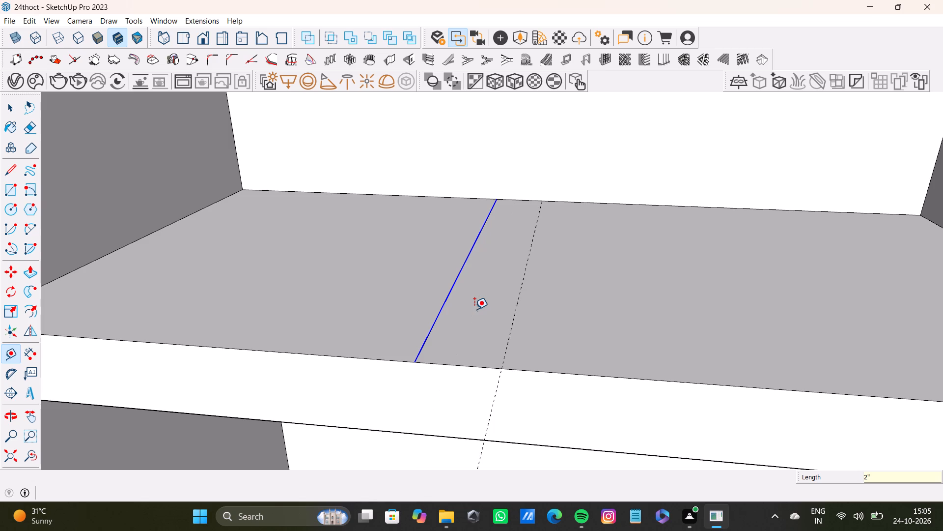
Draw a line along the guide across the top shelf's full depth, closing off a 2" strip.
key(l)
scroll(546, 190, up, 2)
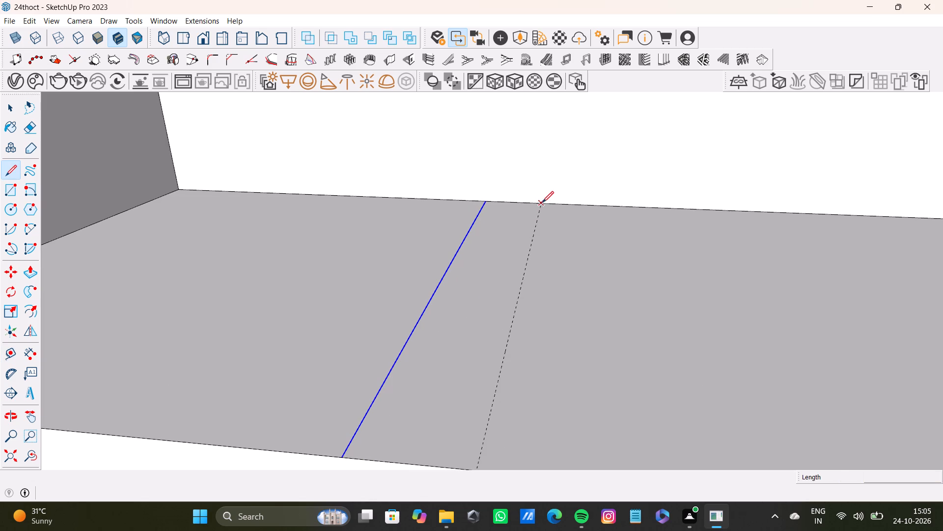
click(543, 202)
scroll(527, 364, down, 3)
shift+middle_drag(520, 391, 514, 331)
click(484, 373)
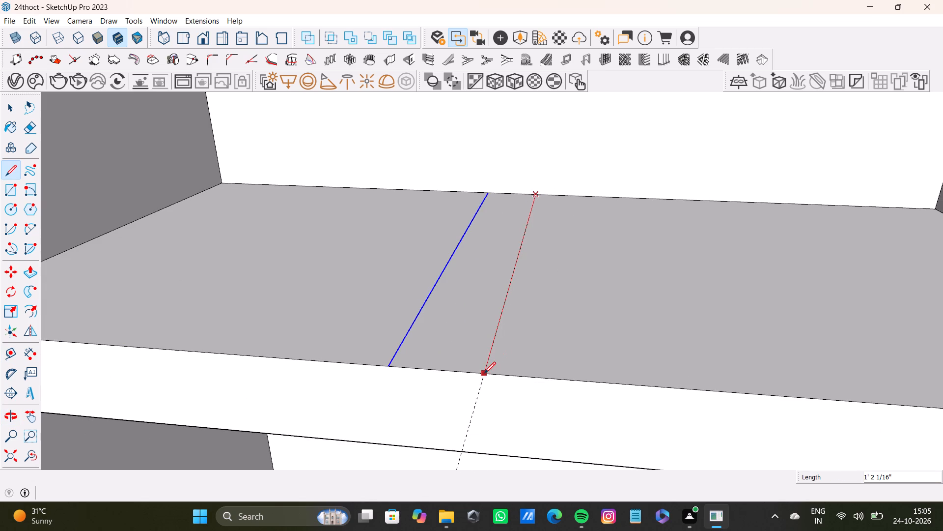
key(space)
Push/Pull the top shelf's 2" strip up to the niche ceiling, forming a vertical divider in the top compartment.
scroll(488, 373, down, 7)
shift+middle_drag(493, 389, 493, 306)
click(483, 266)
scroll(534, 366, down, 5)
shift+middle_drag(532, 362, 505, 292)
drag(28, 456, 9, 456)
click(9, 456)
scroll(551, 313, up, 4)
shift+middle_drag(659, 261, 94, 330)
scroll(335, 290, up, 6)
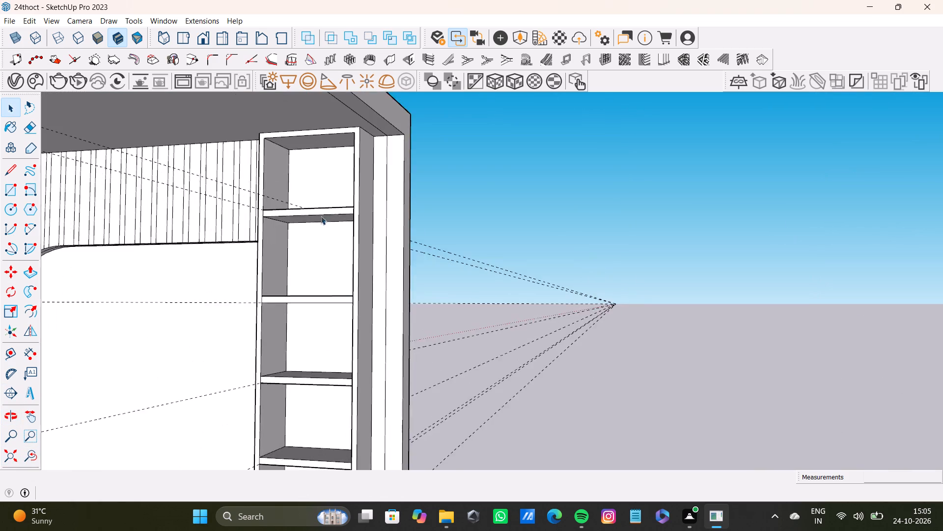
scroll(321, 216, up, 2)
middle_drag(321, 216, 275, 274)
scroll(277, 221, up, 12)
middle_drag(344, 236, 328, 255)
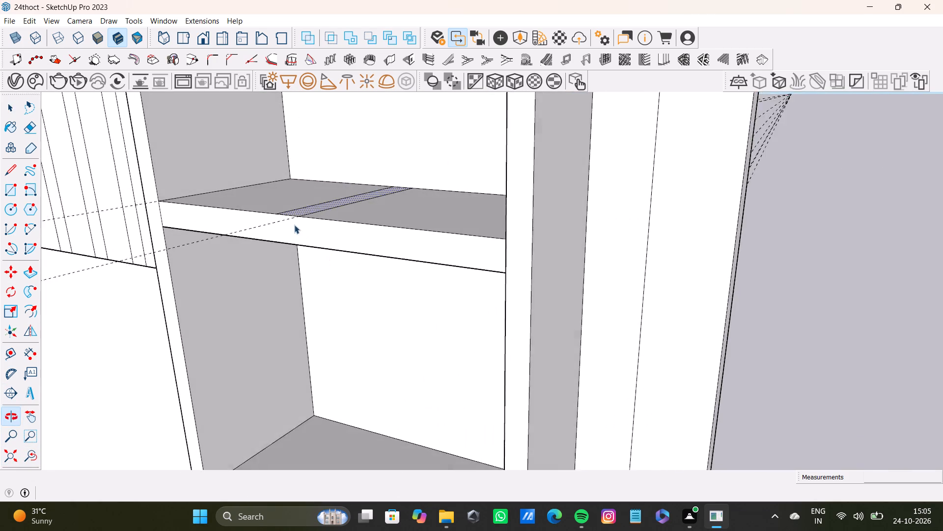
scroll(294, 225, up, 5)
scroll(279, 402, down, 9)
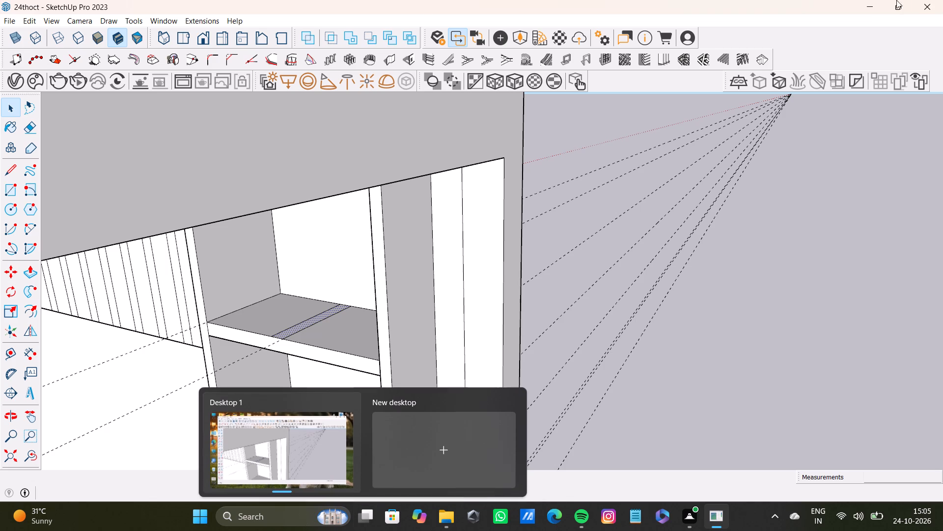
scroll(312, 286, down, 4)
shift+middle_drag(329, 306, 386, 274)
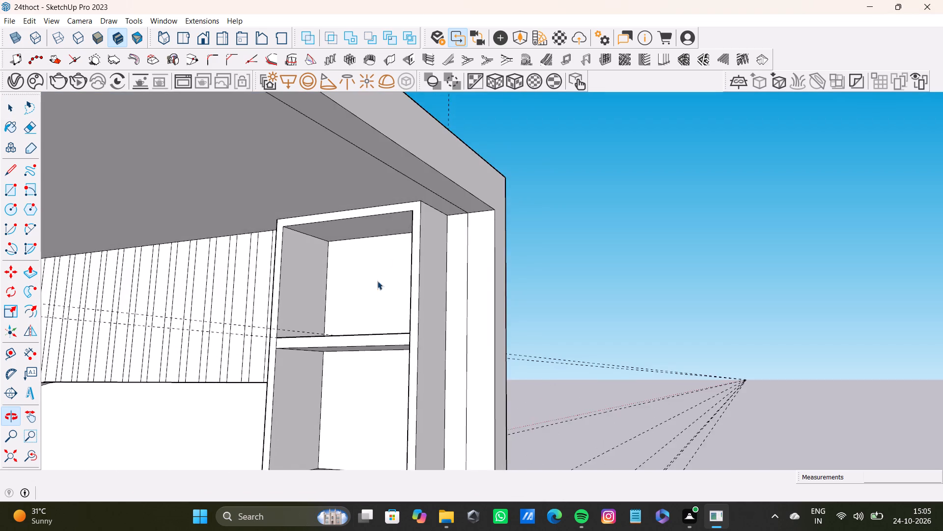
scroll(368, 286, up, 7)
middle_drag(355, 299, 355, 367)
scroll(356, 390, up, 3)
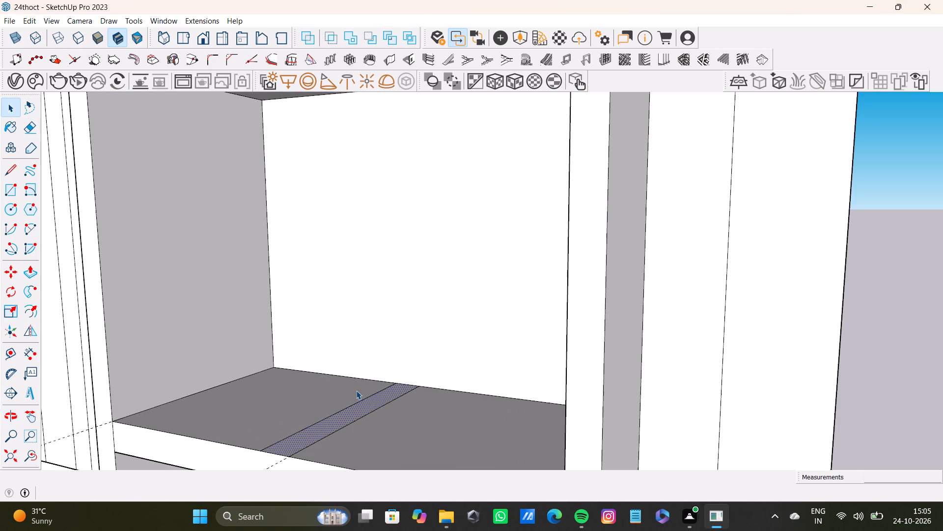
click(369, 402)
key(p)
drag(371, 401, 368, 282)
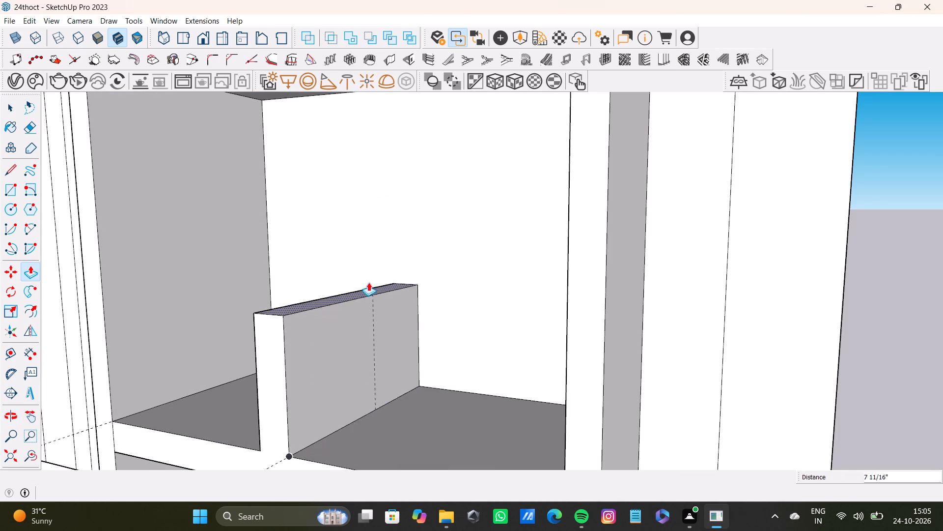
drag(368, 282, 368, 280)
scroll(364, 278, down, 5)
shift+middle_drag(365, 279, 378, 272)
drag(355, 296, 330, 144)
Draw a short horizontal line across the divider's front base, separating its front from the shelf front.
scroll(318, 265, down, 7)
shift+middle_drag(343, 302, 477, 210)
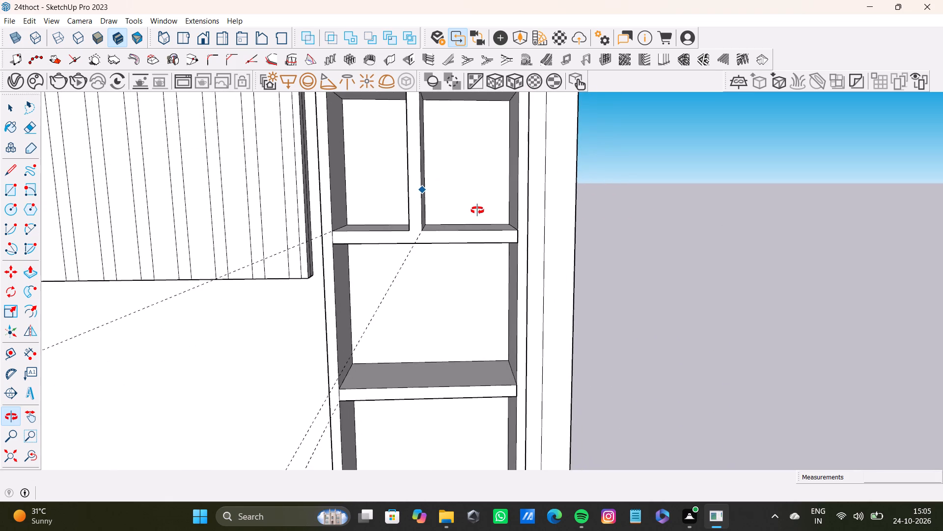
shift+middle_drag(477, 210, 461, 203)
key(l)
scroll(407, 252, up, 6)
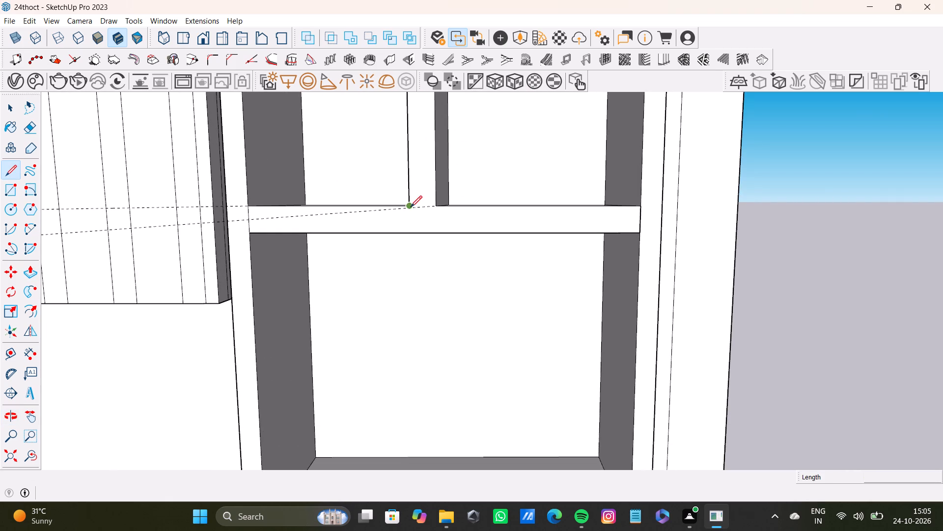
click(410, 207)
click(435, 201)
key(space)
Place two guides on the second shelf: one 1' from the side farther from the fluted panel, another 2" beyond it.
scroll(425, 232, down, 8)
shift+middle_drag(436, 274, 412, 257)
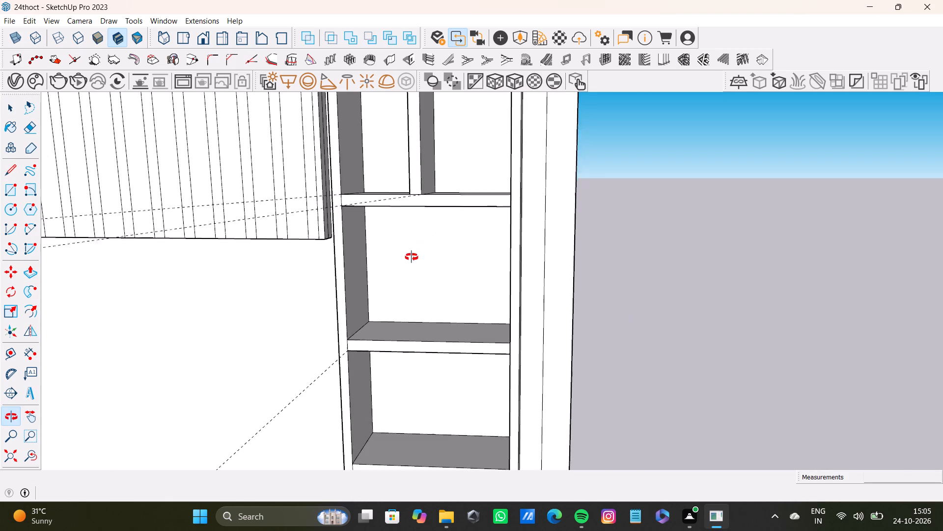
shift+middle_drag(412, 257, 412, 258)
key(t)
scroll(463, 336, up, 4)
middle_drag(545, 345, 580, 360)
scroll(542, 339, up, 5)
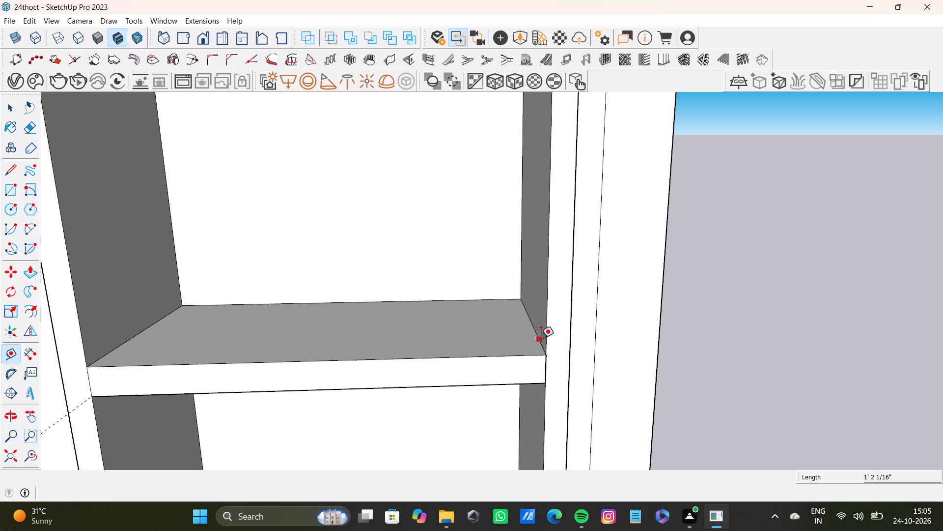
click(536, 334)
text(1')
key(Return)
click(368, 342)
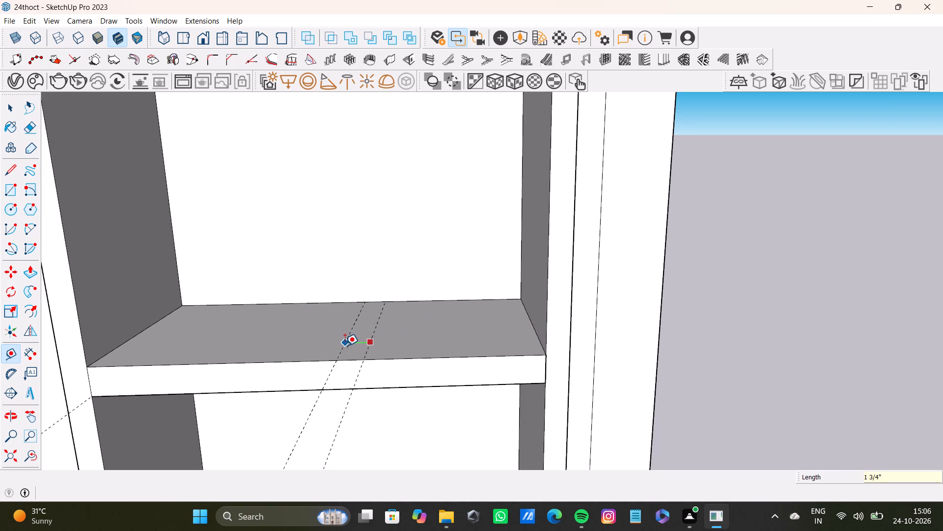
text(2")
key(Return)
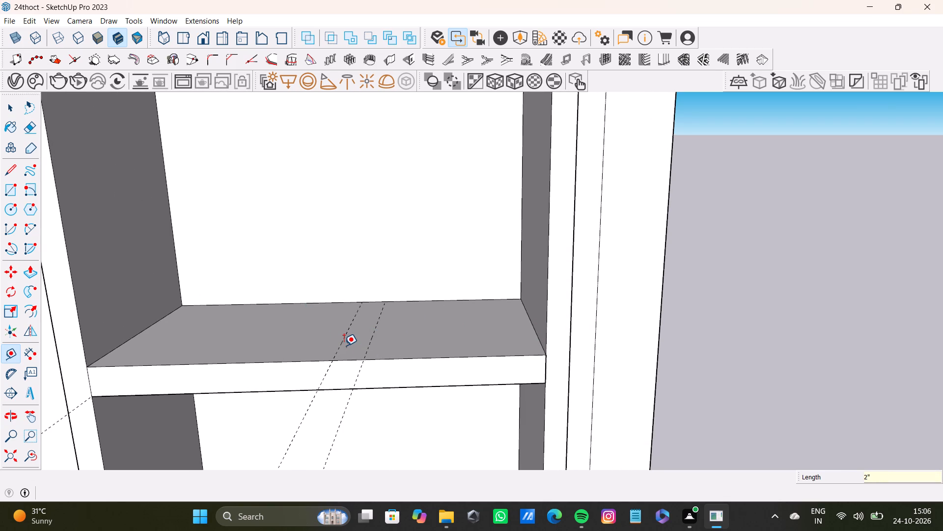
Draw a 2" wide rectangle between the two guides, from the second shelf's back edge to its front edge.
key(l)
scroll(341, 329, up, 5)
middle_drag(369, 310, 359, 339)
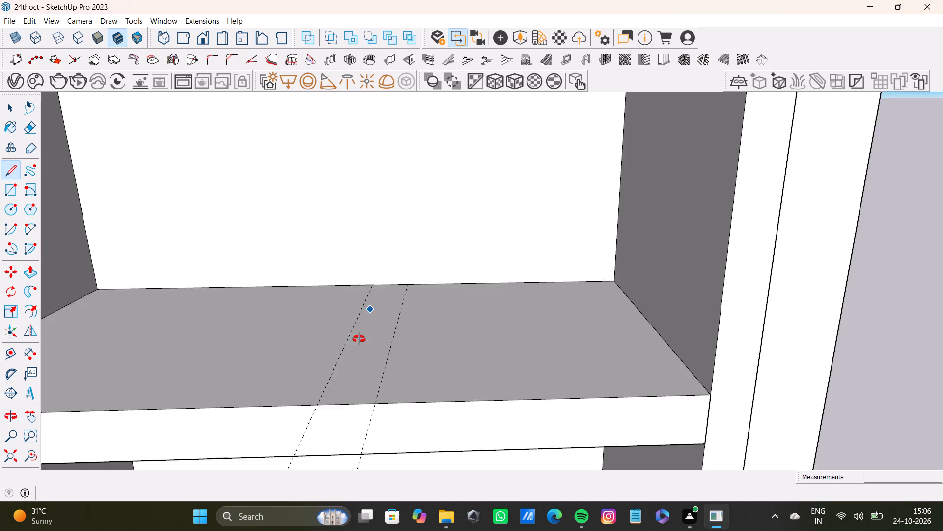
middle_drag(359, 339, 355, 353)
key(r)
middle_drag(379, 310, 392, 367)
scroll(386, 304, up, 4)
click(367, 248)
scroll(440, 405, down, 2)
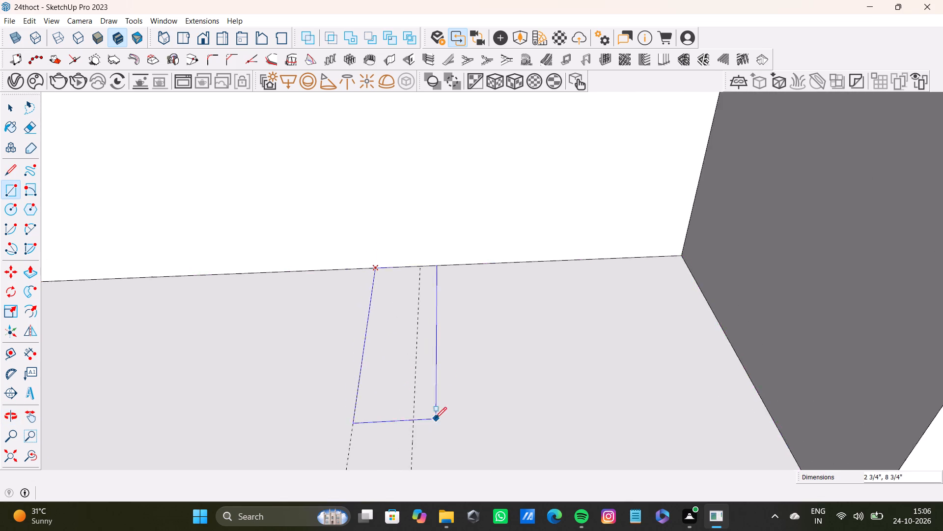
shift+middle_drag(435, 418, 457, 294)
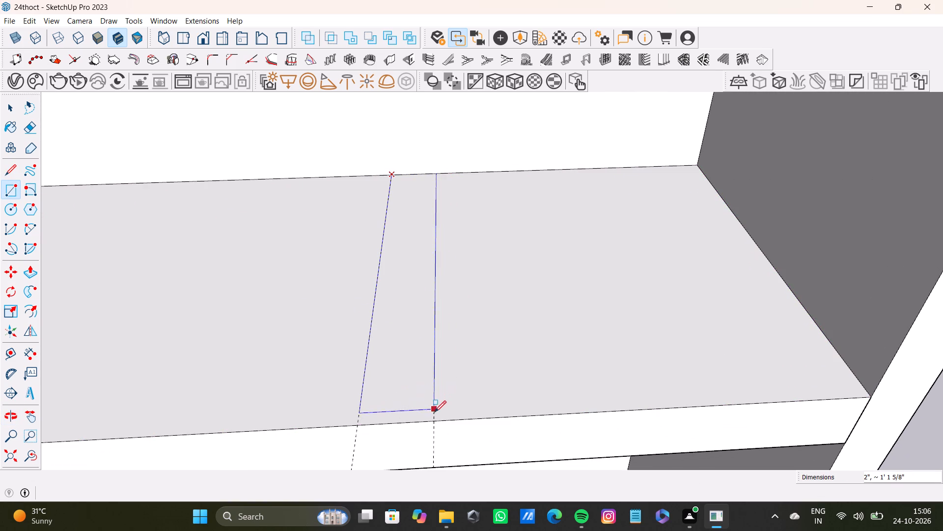
click(432, 416)
scroll(430, 405, down, 4)
middle_drag(445, 403, 433, 405)
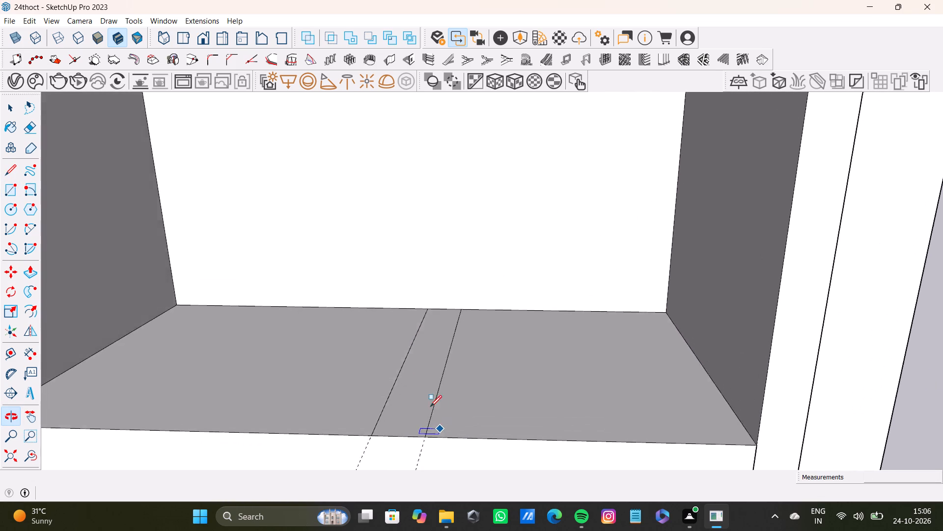
Push/Pull the second shelf's 2" strip up to the underside of the top shelf, forming a vertical divider.
key(space)
click(409, 402)
key(p)
drag(409, 401, 385, 280)
scroll(385, 280, down, 5)
middle_drag(394, 304, 413, 378)
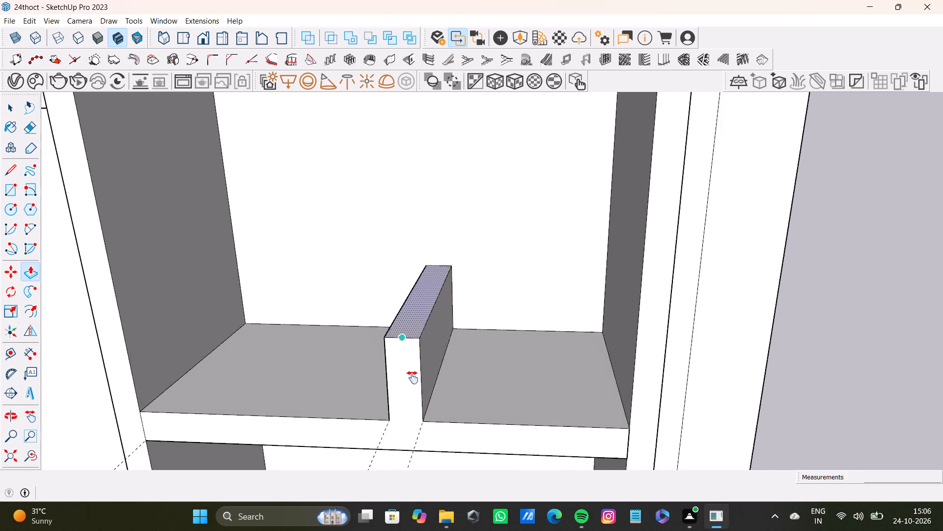
middle_drag(413, 378, 416, 346)
drag(414, 359, 430, 195)
shift+middle_drag(437, 214, 435, 461)
drag(426, 459, 431, 359)
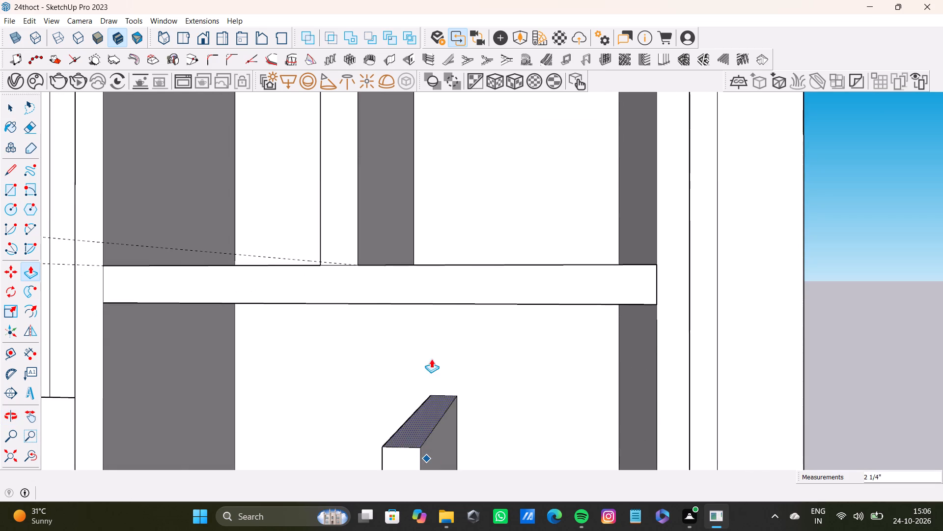
drag(431, 359, 433, 290)
Place two guides on the third shelf: one 1' from the side nearer the fluted panel, another 2" beyond it.
scroll(423, 343, down, 12)
shift+middle_drag(429, 357, 472, 204)
scroll(472, 208, down, 5)
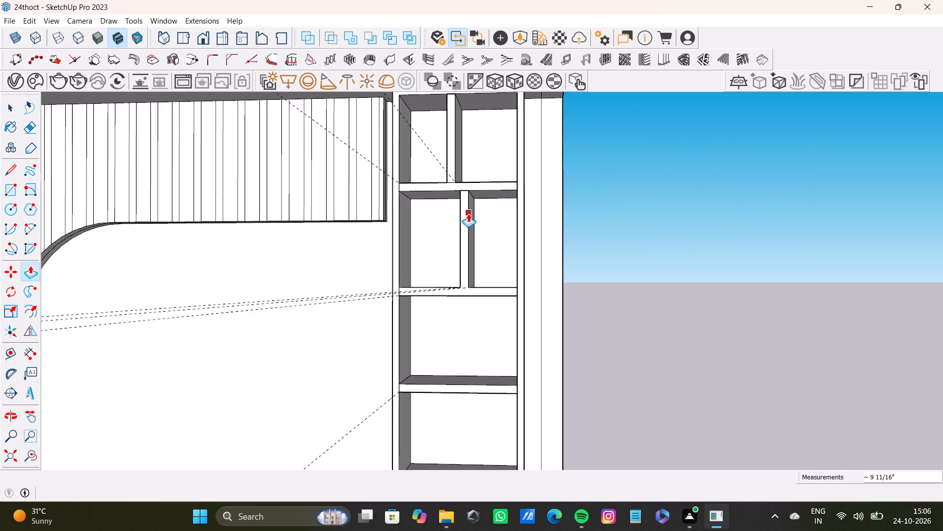
scroll(468, 213, down, 3)
shift+middle_drag(470, 262, 519, 272)
scroll(490, 273, up, 8)
middle_drag(490, 277, 505, 325)
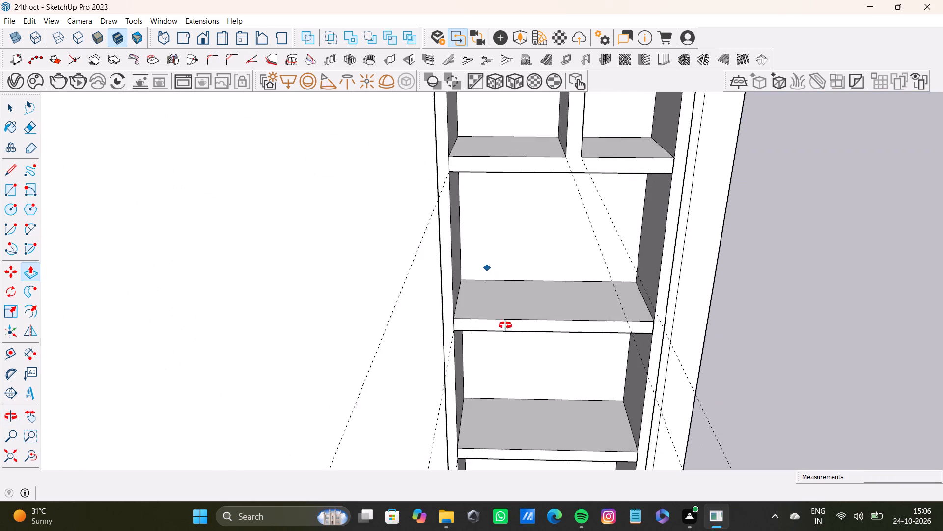
middle_drag(505, 325, 506, 326)
key(t)
scroll(479, 332, up, 7)
drag(444, 295, 450, 295)
key(1)
key(apostrophe)
key(Return)
key(backslash)
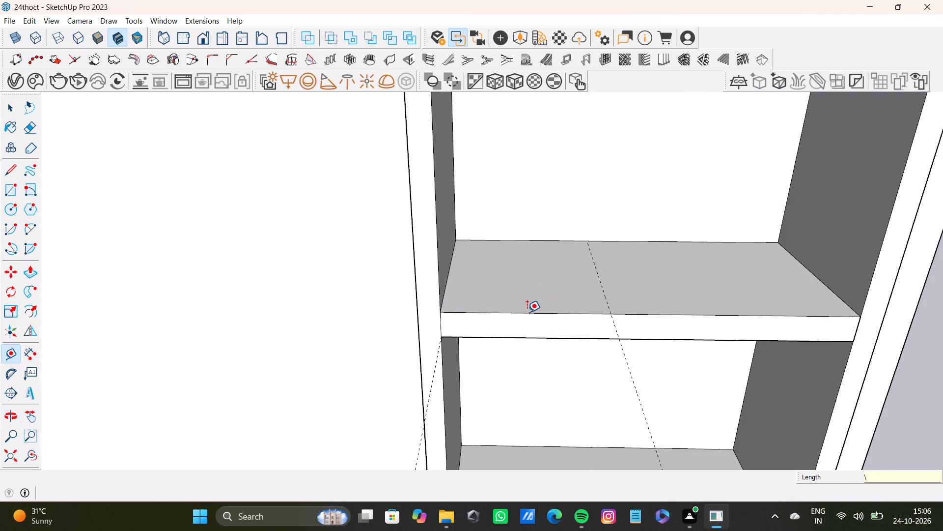
scroll(514, 290, up, 4)
middle_drag(595, 263, 565, 350)
shift+scroll(630, 341, up, 3)
click(642, 343)
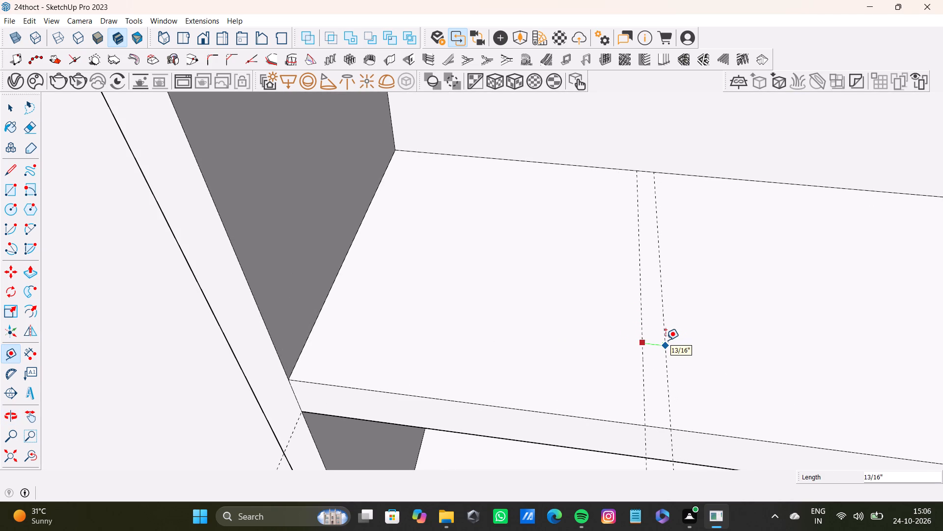
key(2)
key(shift+quotedbl)
key(Return)
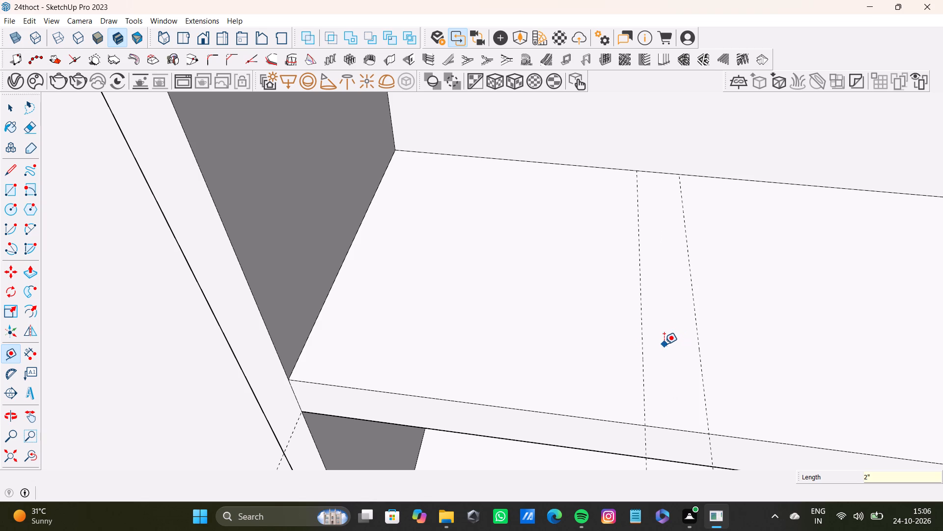
Draw a 2" wide rectangle between the two guides, from the third shelf's back edge to its front edge.
scroll(664, 348, down, 4)
shift+middle_drag(669, 348, 630, 352)
key(r)
scroll(620, 238, up, 3)
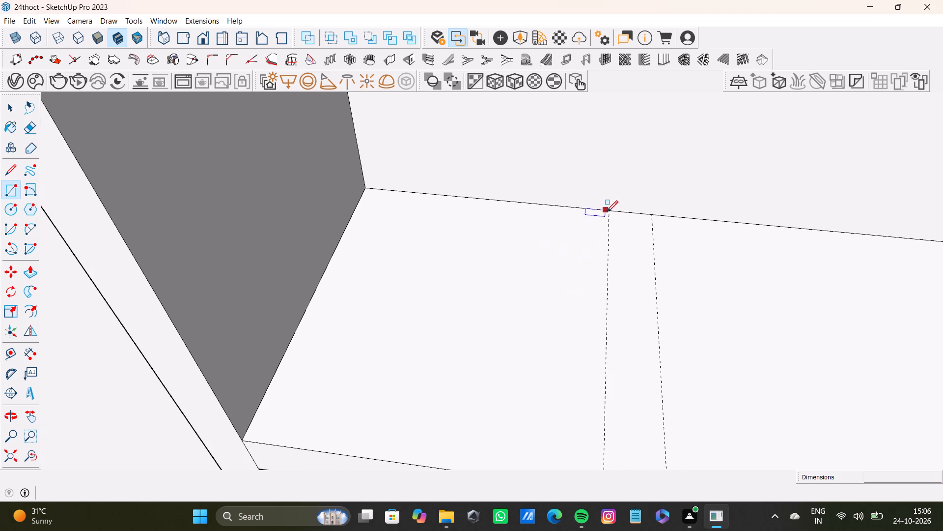
click(610, 211)
scroll(641, 360, down, 2)
shift+middle_drag(647, 382, 620, 244)
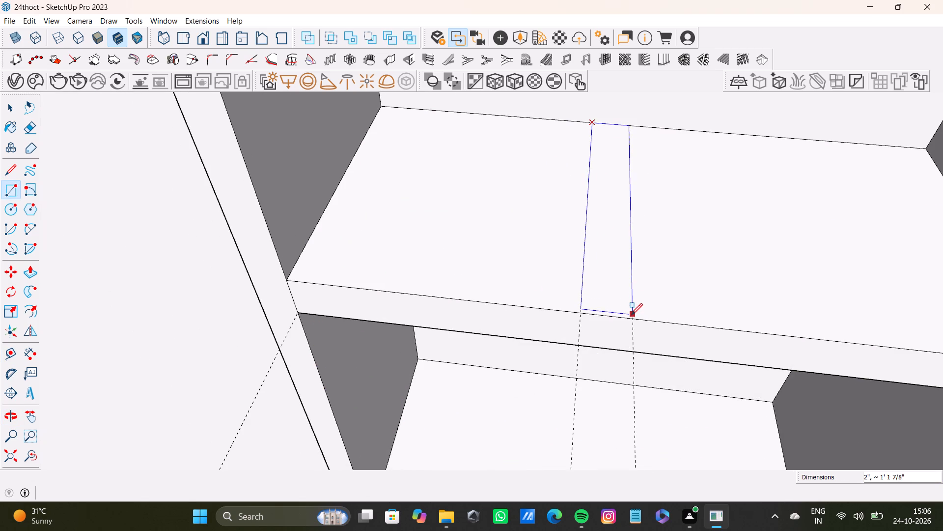
click(633, 318)
Push/Pull the third shelf's 2" strip up to the underside of the second shelf, forming a vertical divider.
scroll(633, 338, down, 6)
middle_drag(647, 386, 592, 218)
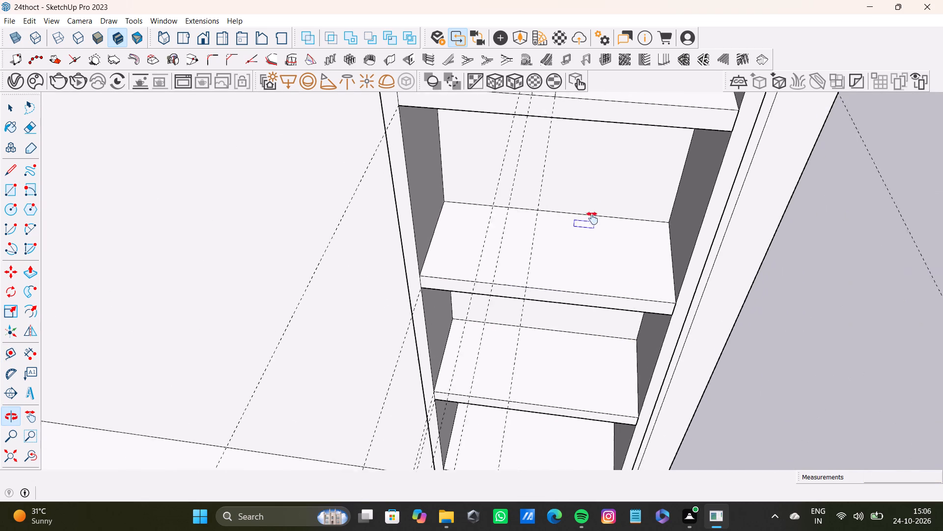
middle_drag(592, 218, 574, 208)
shift+scroll(574, 216, down, 3)
shift+middle_drag(582, 274, 574, 302)
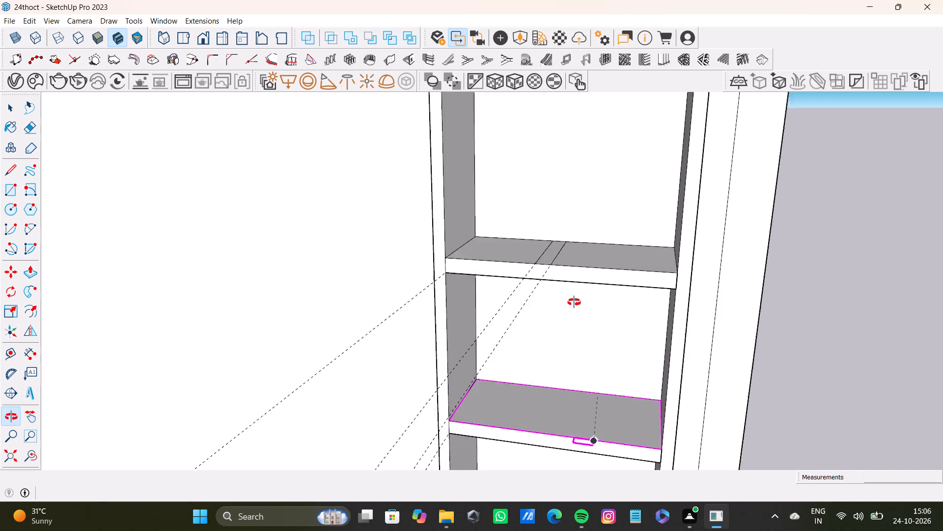
shift+middle_drag(574, 302, 573, 297)
scroll(566, 291, down, 1)
scroll(554, 270, up, 6)
key(space)
click(547, 245)
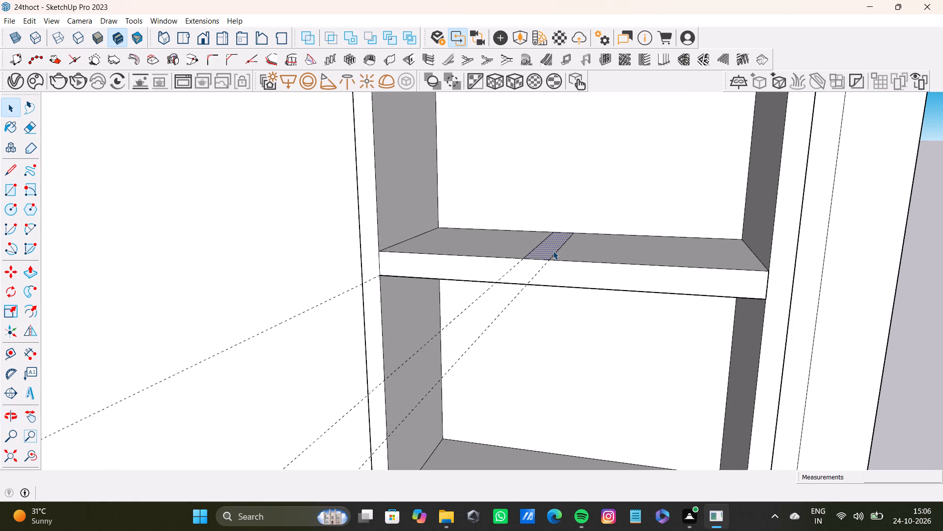
key(p)
drag(553, 251, 559, 174)
scroll(533, 185, down, 4)
shift+middle_drag(531, 192, 547, 310)
drag(549, 309, 547, 211)
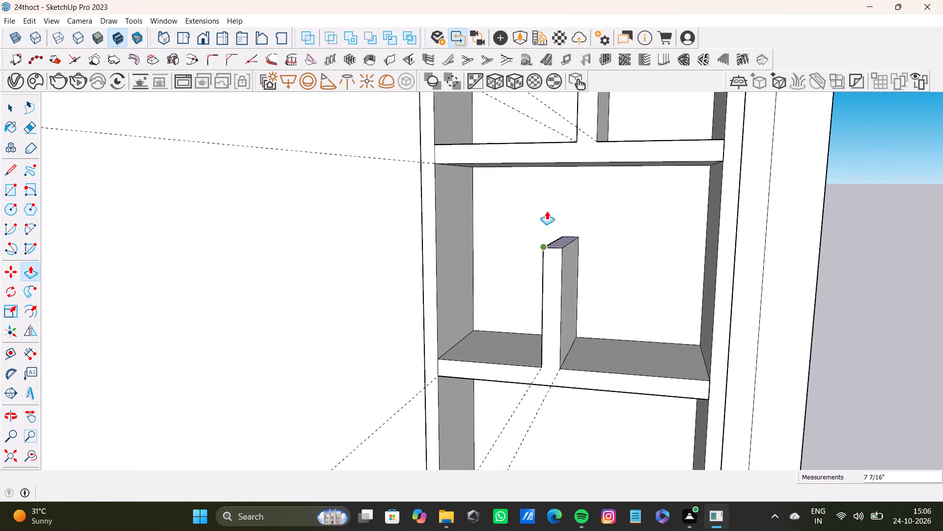
drag(547, 211, 539, 157)
Place two guides on the fourth shelf: one 1' from the side farther from the fluted panel, another 2" beyond it.
scroll(573, 270, down, 8)
shift+middle_drag(574, 294, 599, 295)
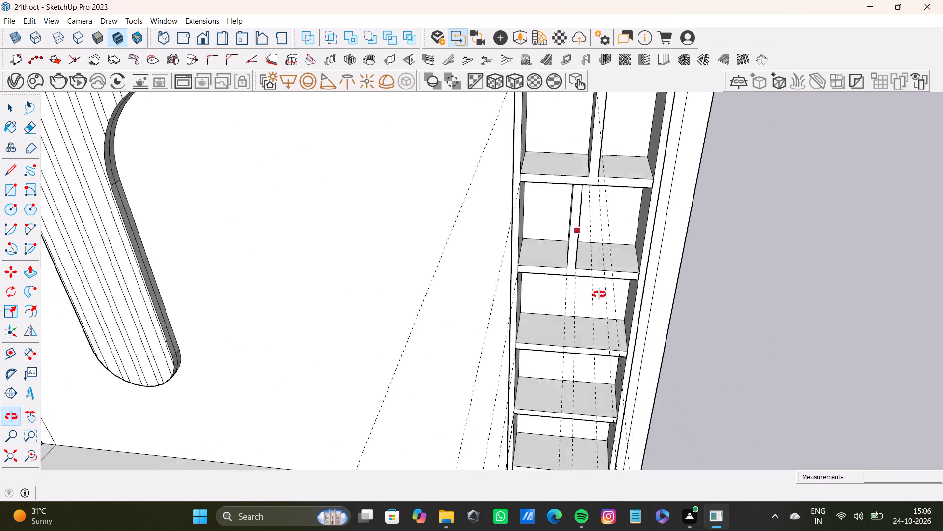
shift+middle_drag(599, 295, 612, 307)
scroll(617, 341, up, 11)
middle_drag(598, 333, 595, 323)
key(t)
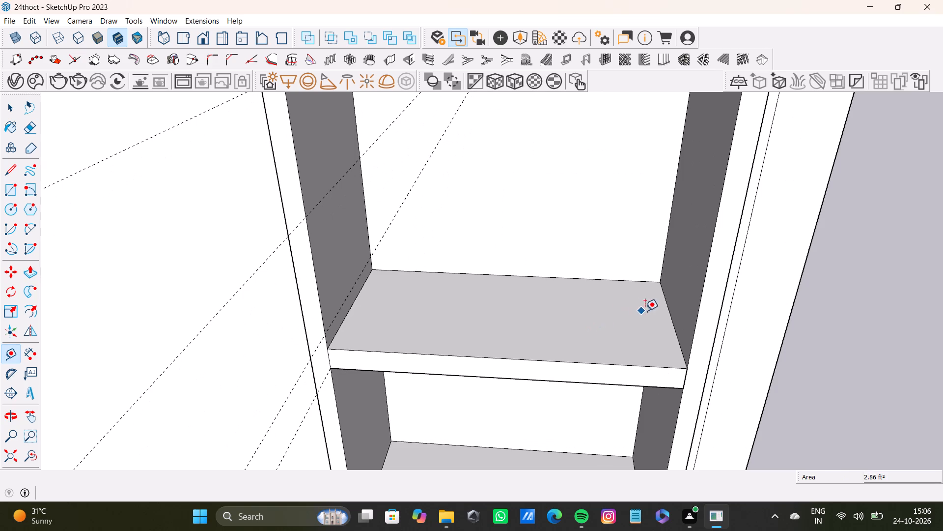
drag(670, 319, 665, 321)
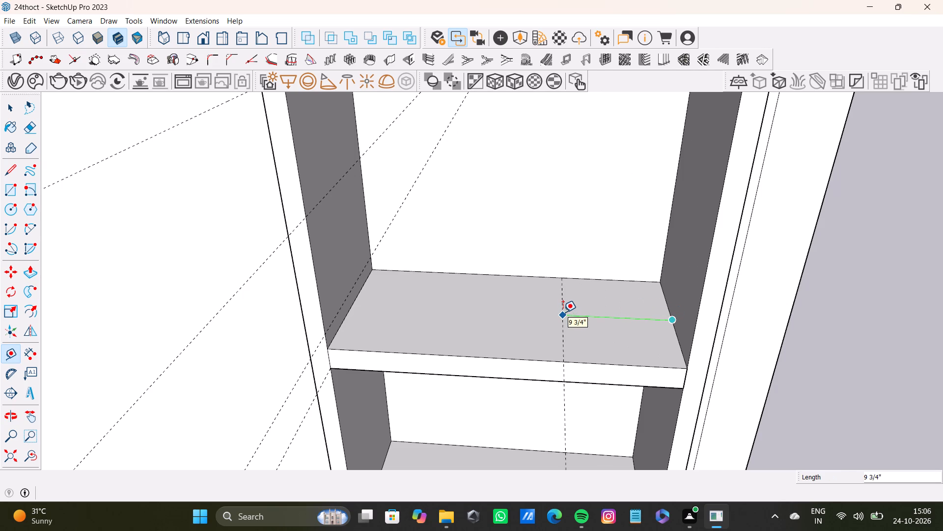
text(1')
key(Return)
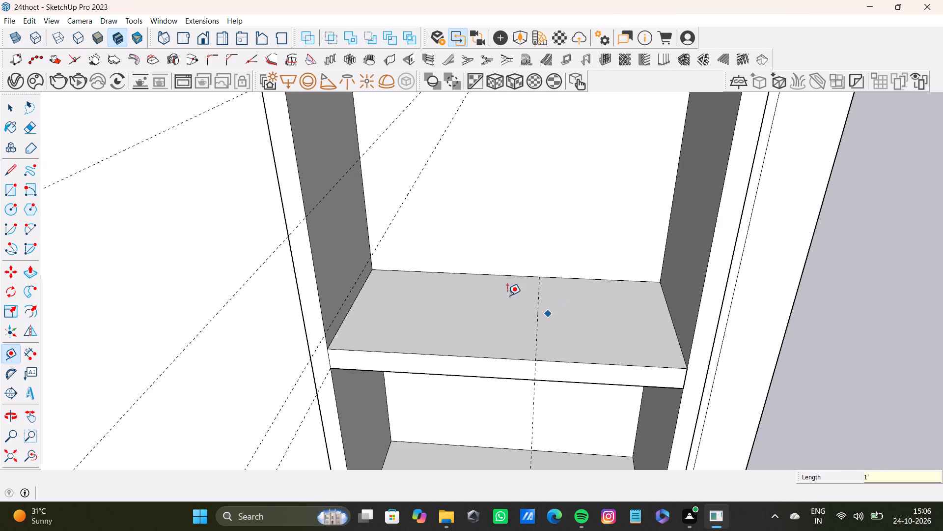
click(537, 331)
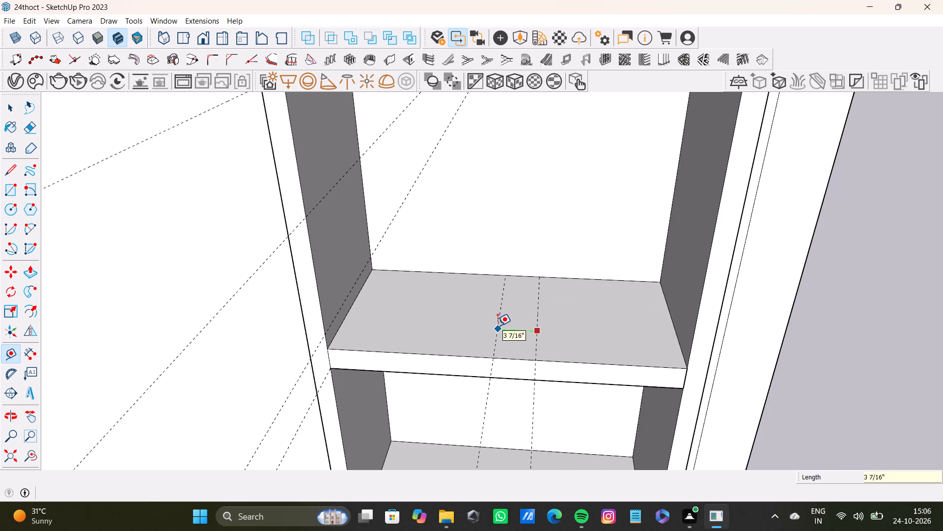
text(2")
key(Return)
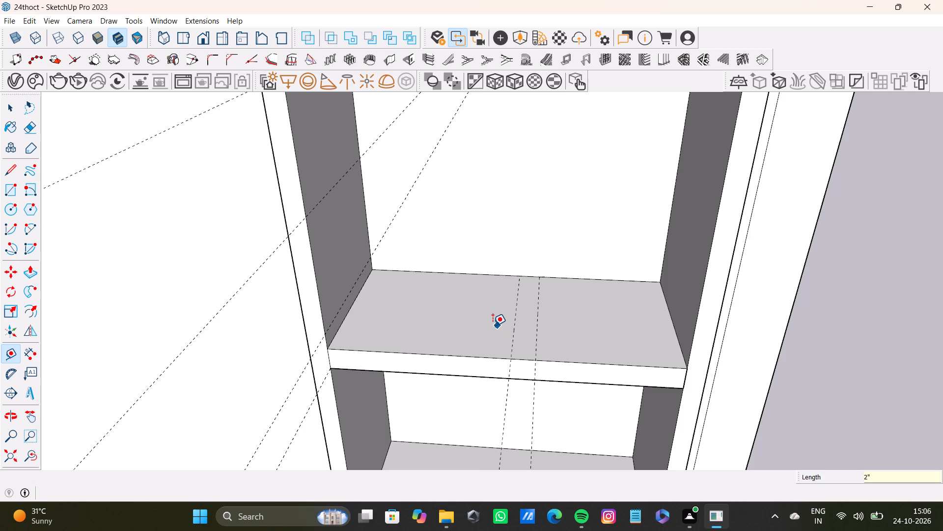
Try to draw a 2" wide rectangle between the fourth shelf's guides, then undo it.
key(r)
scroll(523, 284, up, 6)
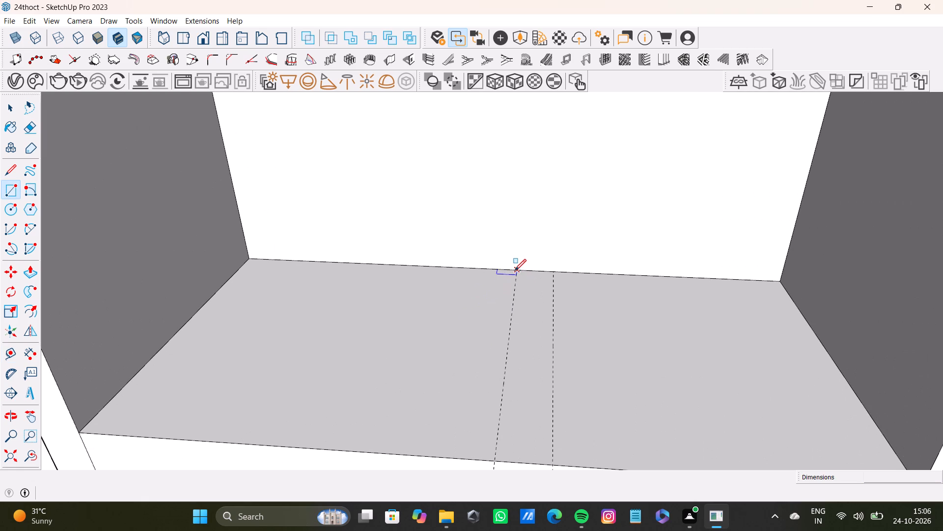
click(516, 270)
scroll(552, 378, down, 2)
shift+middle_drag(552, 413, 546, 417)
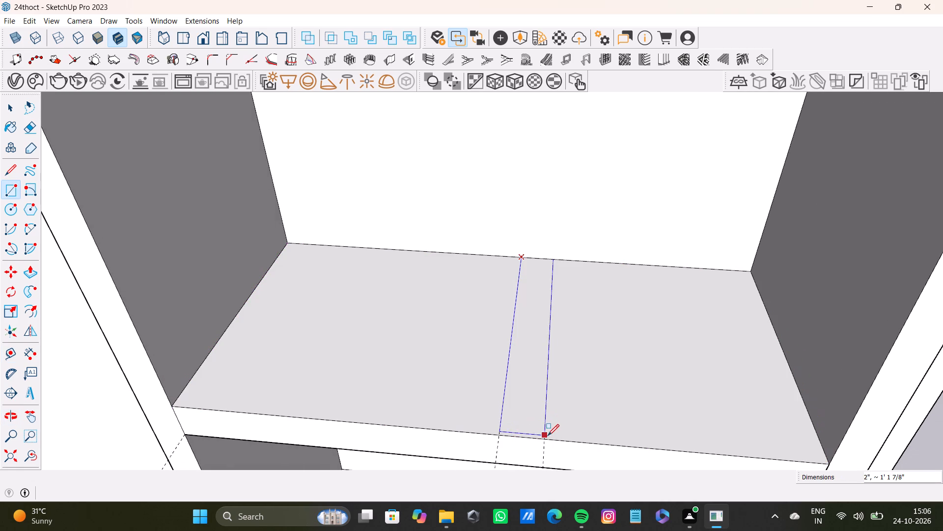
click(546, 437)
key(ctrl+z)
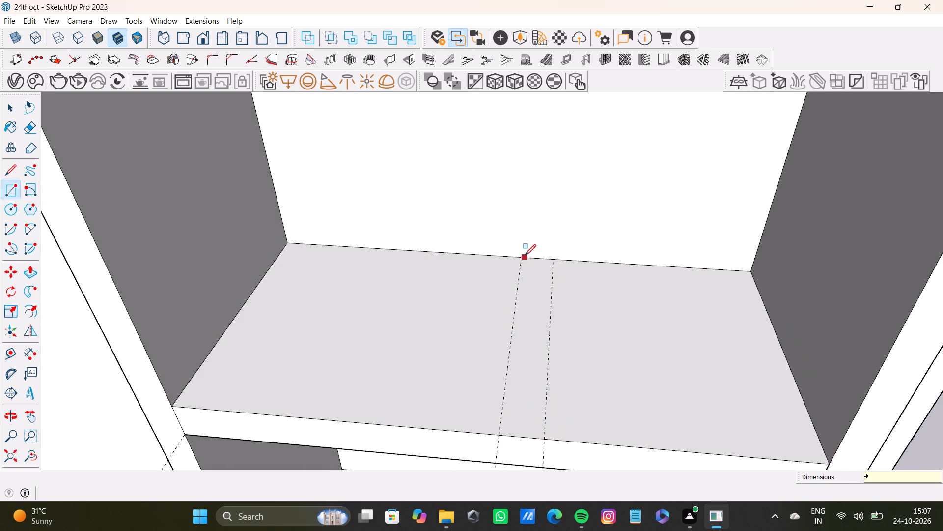
Draw a 2" wide rectangle between the two guides, from the fourth shelf's back edge to its front edge.
scroll(524, 287, up, 3)
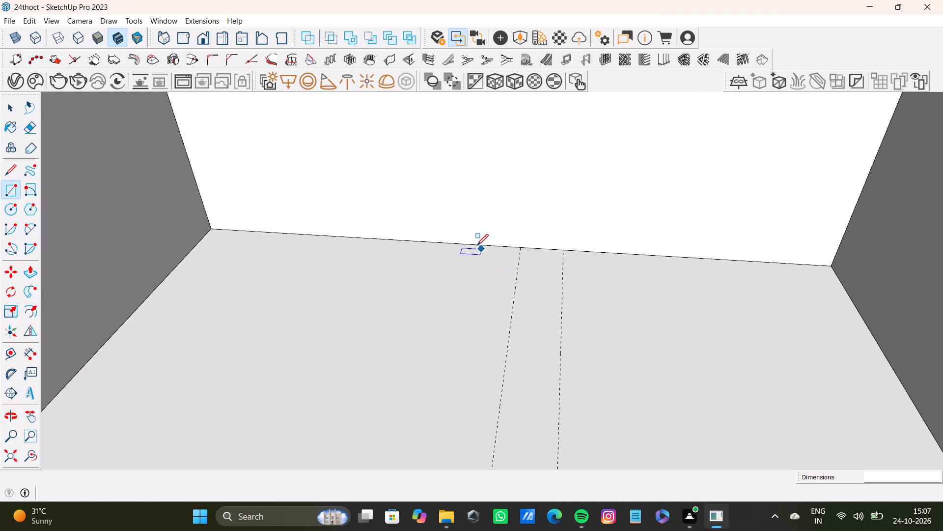
key(r)
scroll(481, 270, up, 4)
click(539, 240)
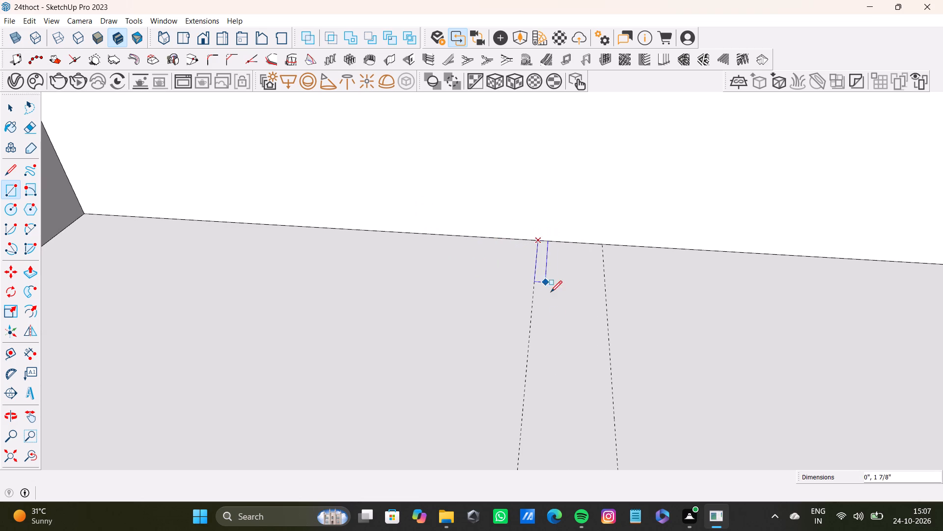
scroll(552, 314, down, 3)
shift+middle_drag(579, 338, 542, 222)
scroll(556, 358, down, 3)
shift+middle_drag(556, 355, 528, 354)
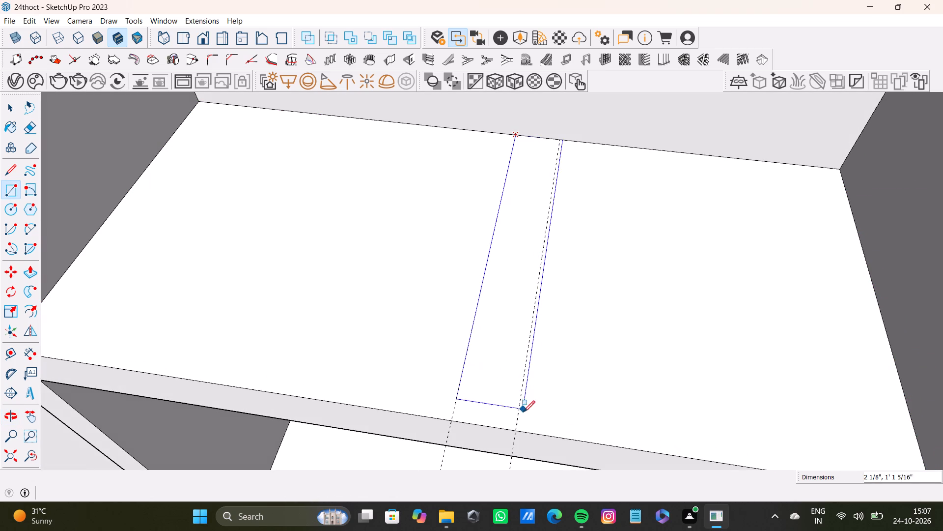
click(515, 429)
Push/Pull the fourth shelf's 2" strip up to the underside of the third shelf, forming a vertical divider.
scroll(506, 410, down, 5)
middle_drag(509, 404, 524, 384)
key(space)
click(524, 384)
key(p)
drag(524, 385, 466, 196)
scroll(464, 229, down, 6)
shift+middle_drag(465, 279, 465, 325)
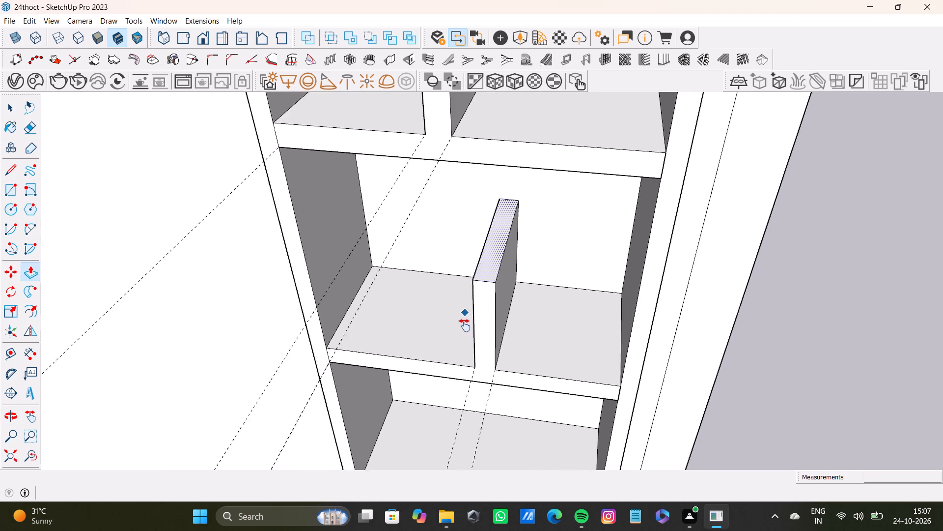
shift+middle_drag(465, 325, 470, 239)
drag(478, 214, 473, 128)
shift+middle_drag(469, 132, 476, 256)
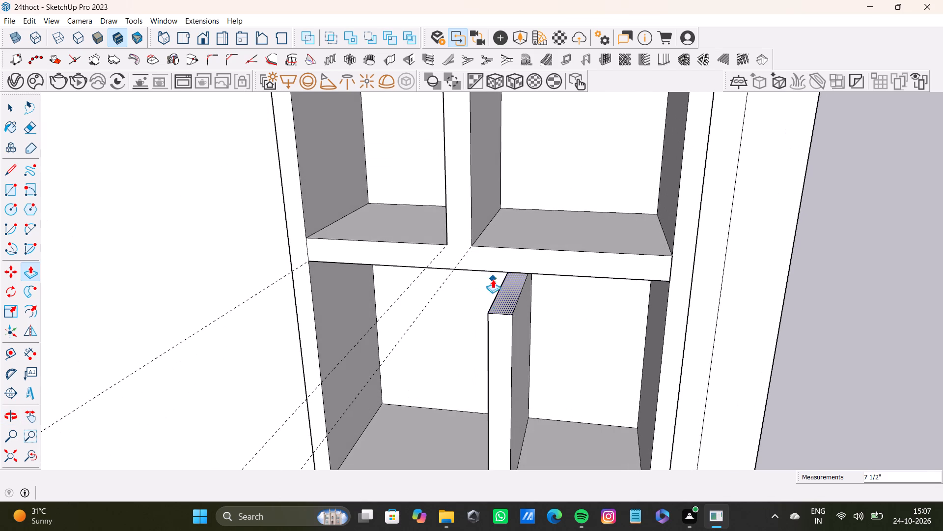
drag(503, 305, 499, 239)
Place two guides on the fifth shelf: one 1' from the side nearer the fluted panel, another 2" beyond it.
scroll(498, 301, down, 8)
shift+middle_drag(511, 325, 529, 177)
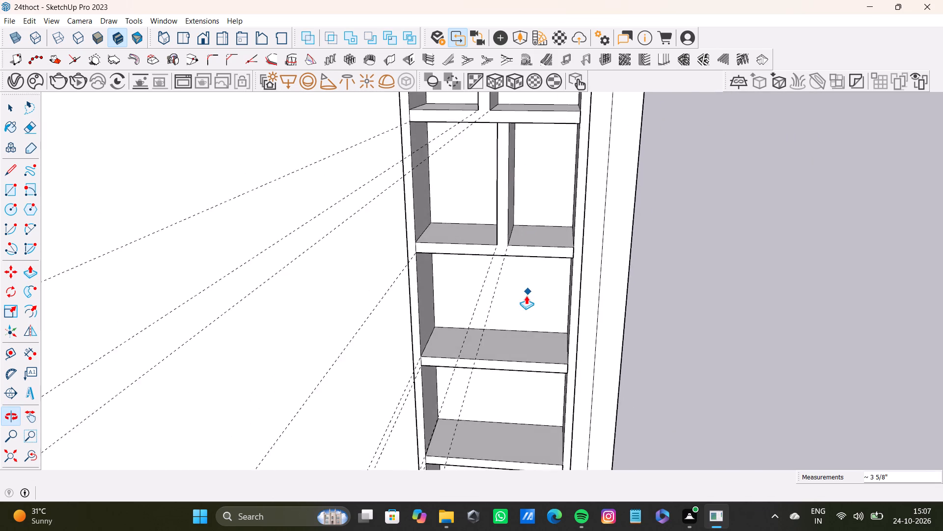
scroll(525, 296, up, 3)
shift+middle_drag(522, 314, 582, 221)
scroll(403, 263, up, 3)
key(t)
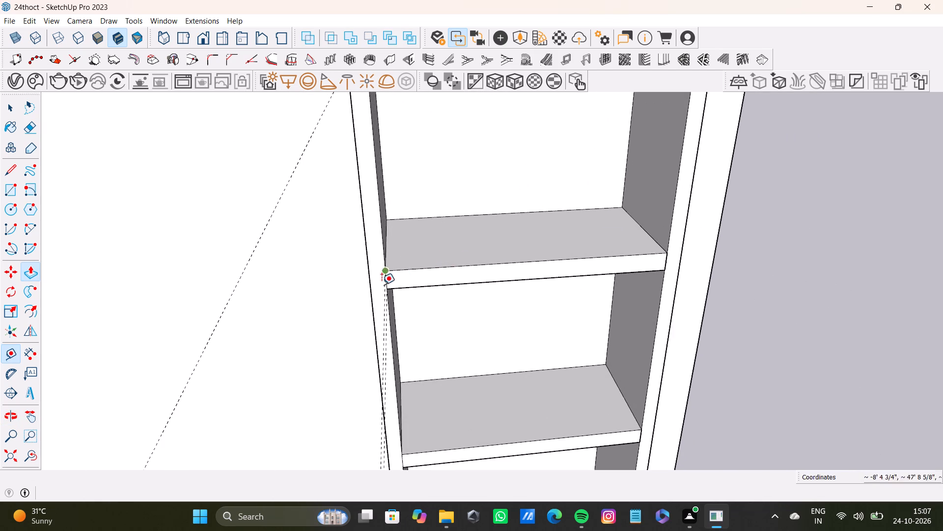
scroll(381, 292, up, 4)
middle_drag(422, 251, 350, 267)
scroll(370, 241, up, 3)
drag(366, 224, 376, 227)
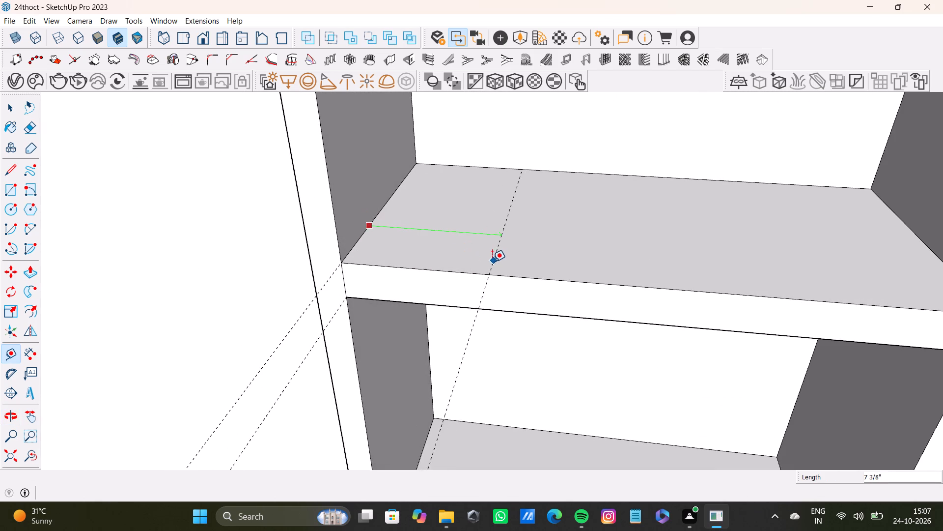
key(1)
key(apostrophe)
key(Return)
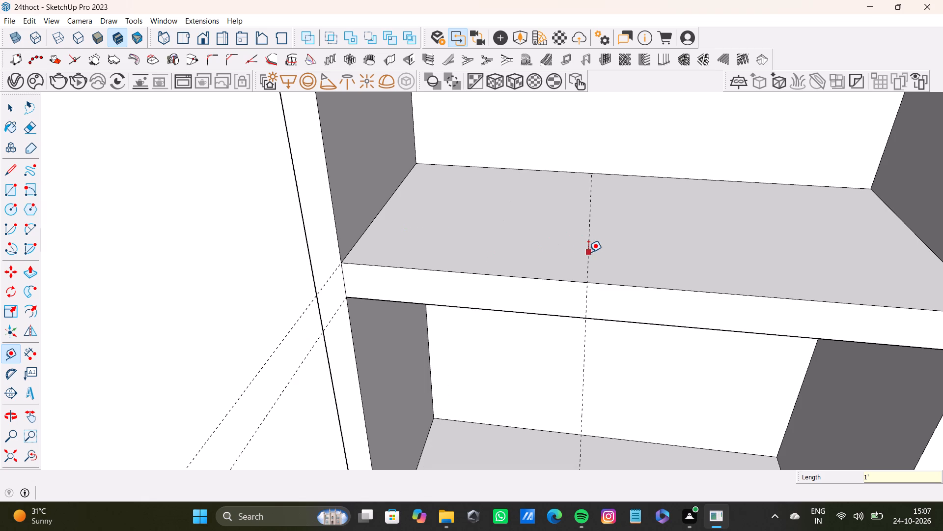
drag(588, 252, 594, 252)
key(2)
key(shift+quotedbl)
key(Return)
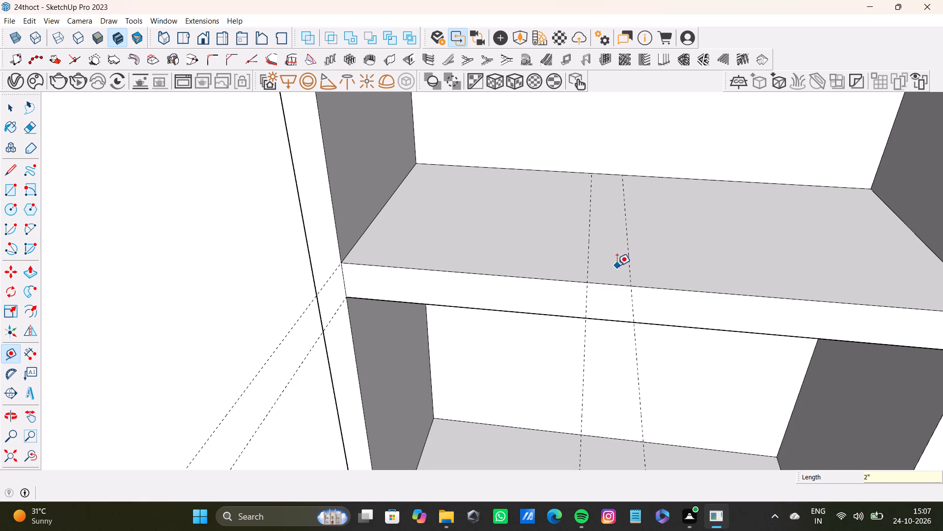
Draw a 2" wide rectangle between the fifth shelf's two guides, from its back edge to its front edge.
key(r)
shift+middle_drag(602, 201, 534, 273)
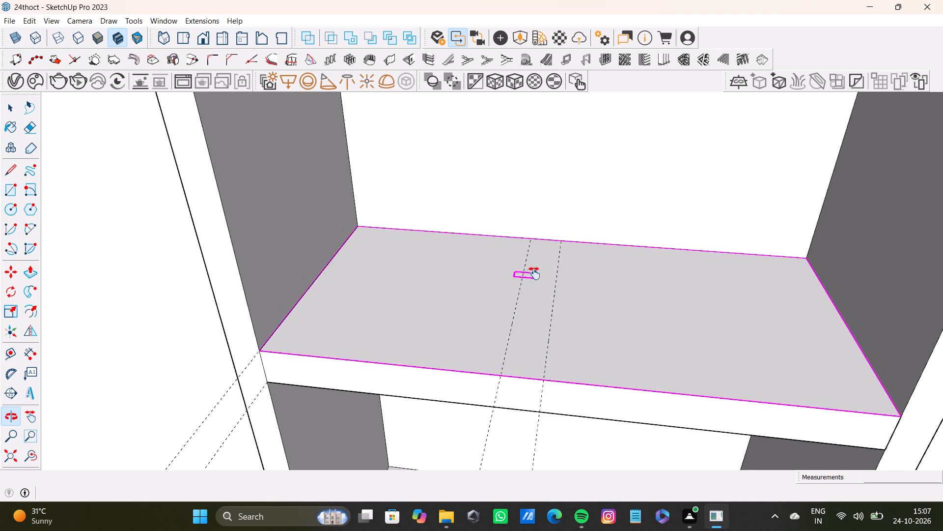
shift+middle_drag(534, 273, 530, 277)
scroll(519, 219, up, 5)
middle_drag(550, 246, 540, 273)
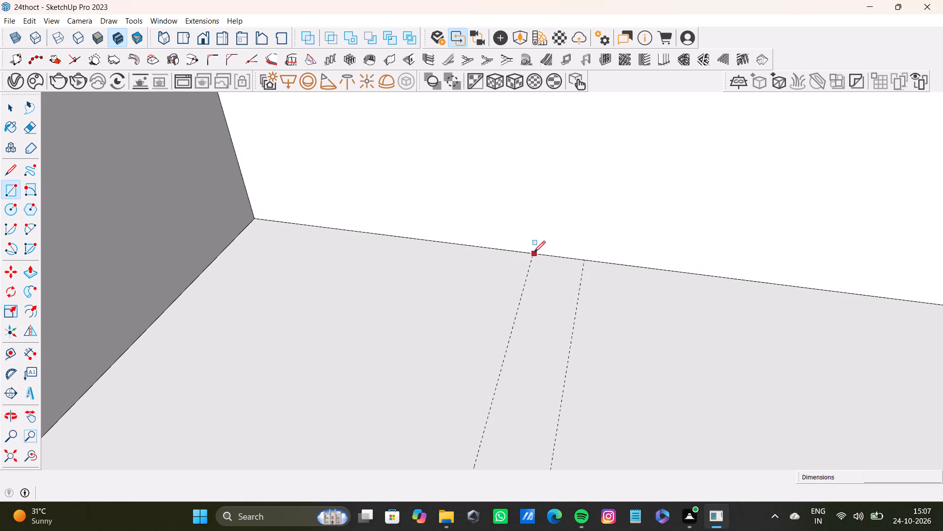
scroll(541, 260, up, 4)
middle_drag(530, 251, 521, 291)
scroll(530, 282, up, 3)
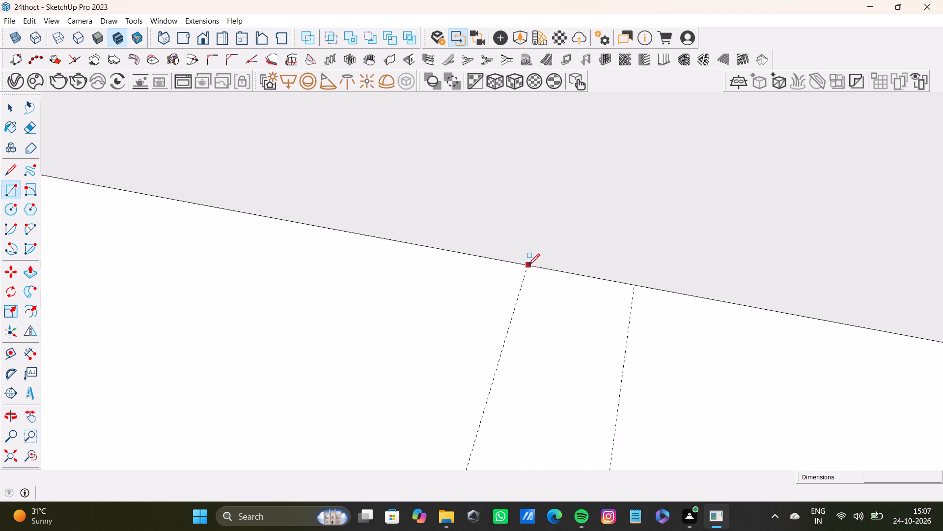
click(528, 265)
scroll(558, 330, down, 4)
shift+middle_drag(575, 345, 551, 205)
scroll(557, 251, down, 3)
shift+middle_drag(561, 304, 527, 146)
scroll(540, 242, down, 2)
shift+middle_drag(539, 302, 494, 158)
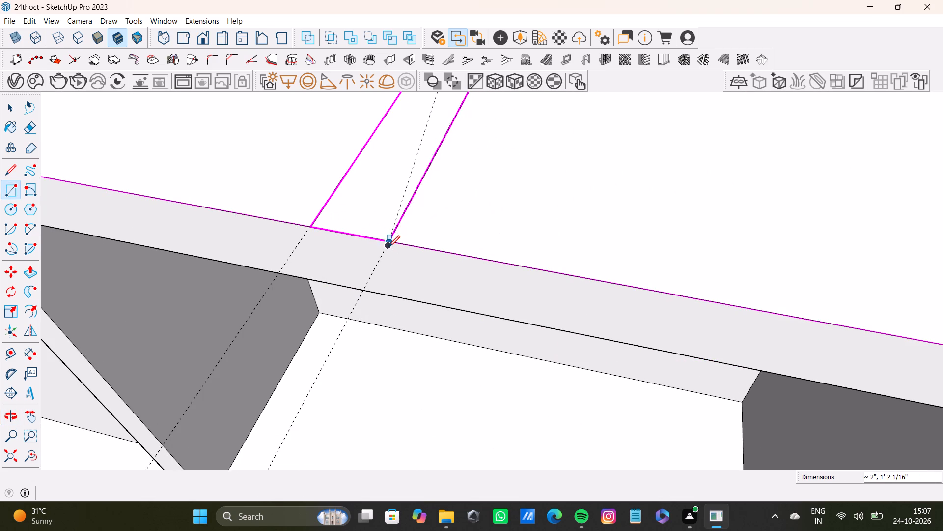
click(388, 247)
Push/Pull the fifth shelf's 2" strip up to the underside of the fourth shelf, forming a vertical divider.
scroll(387, 245, down, 8)
shift+middle_drag(389, 240, 418, 205)
key(space)
click(419, 228)
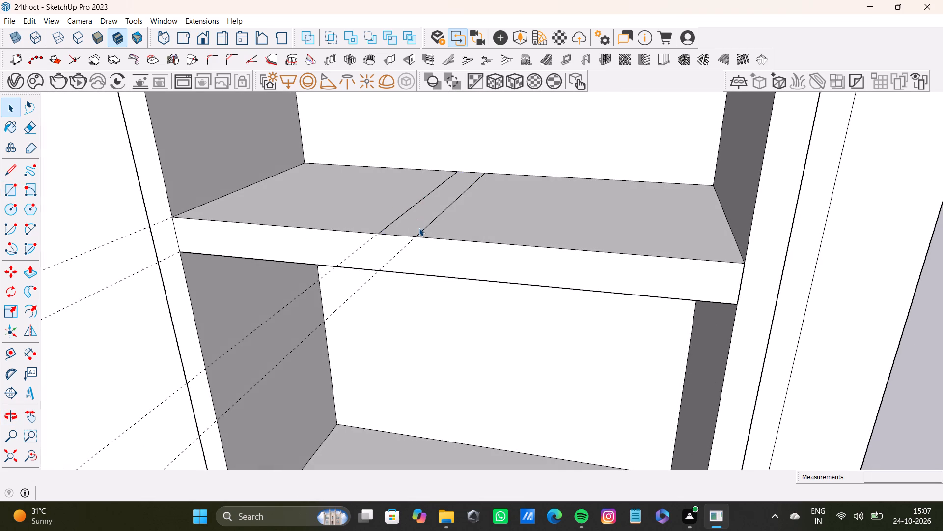
key(p)
drag(417, 225, 398, 91)
scroll(395, 105, down, 5)
middle_drag(405, 176, 422, 259)
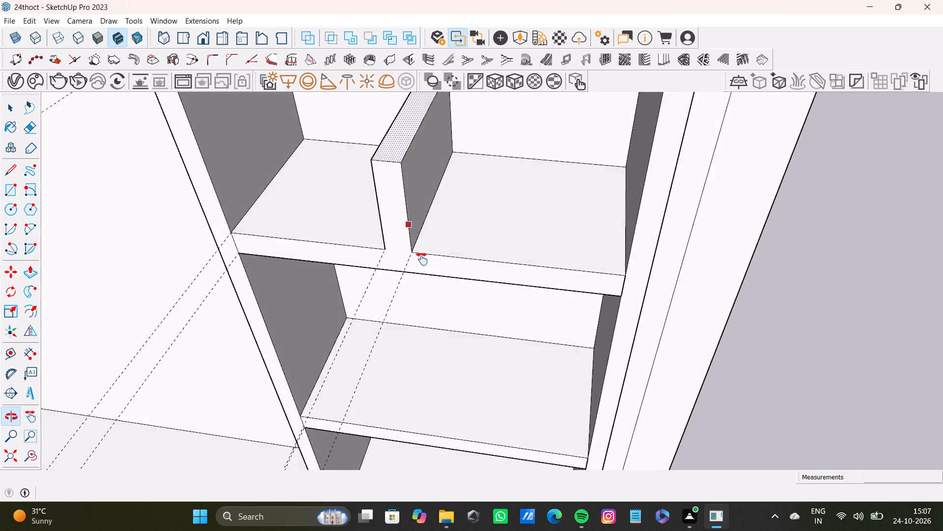
middle_drag(422, 259, 450, 215)
shift+middle_drag(447, 200, 438, 232)
drag(438, 218, 433, 136)
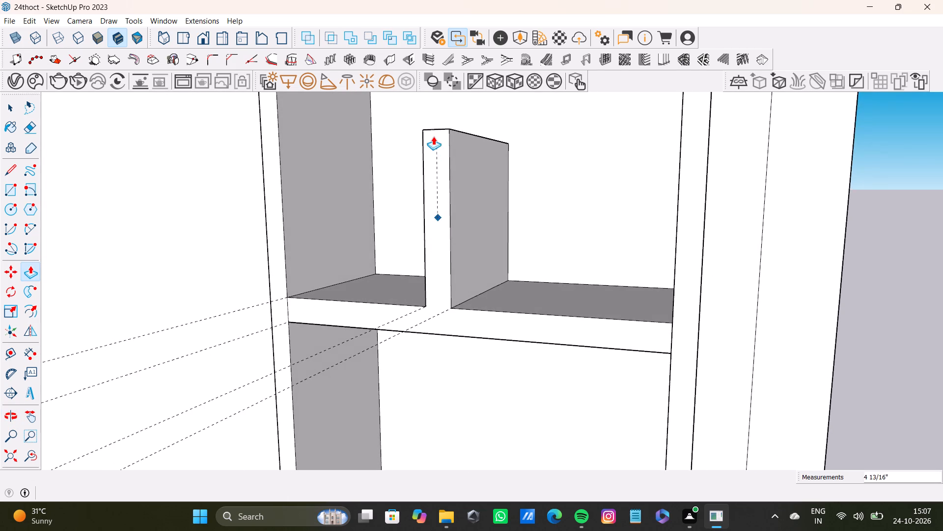
drag(433, 136, 433, 135)
shift+middle_drag(433, 133, 469, 308)
drag(470, 307, 455, 163)
scroll(471, 252, down, 8)
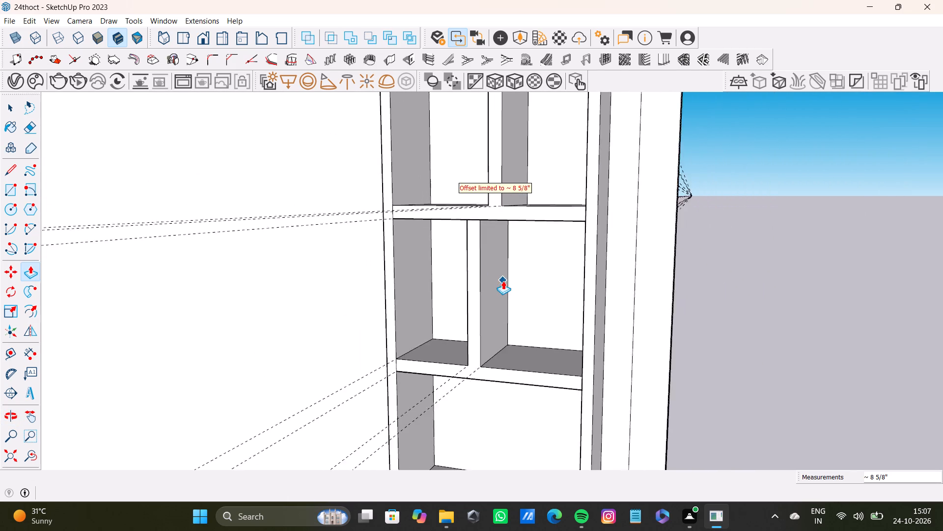
Place two guides on the sixth shelf: one 1' from the side farther from the fluted panel, another 2" beyond it.
scroll(503, 281, down, 4)
shift+middle_drag(507, 280, 555, 206)
scroll(589, 266, up, 4)
middle_drag(575, 276, 611, 264)
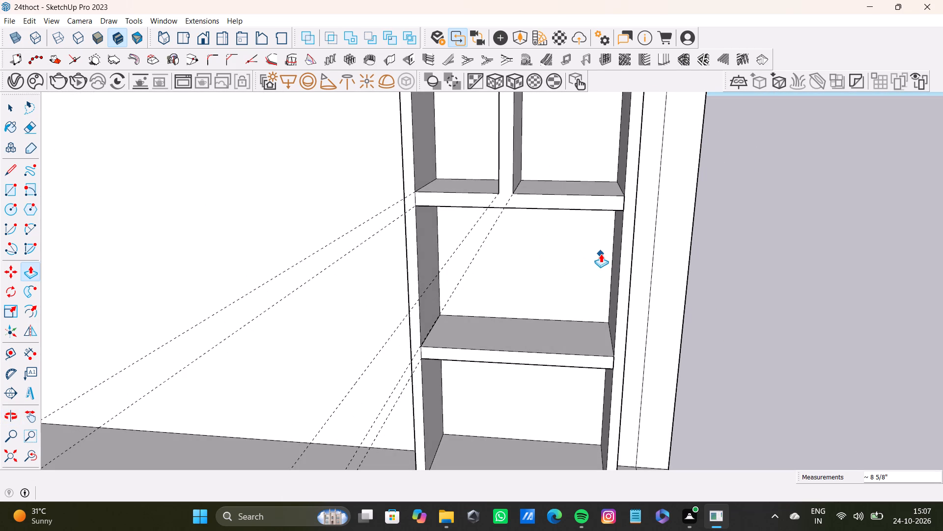
key(t)
scroll(577, 331, up, 6)
click(635, 345)
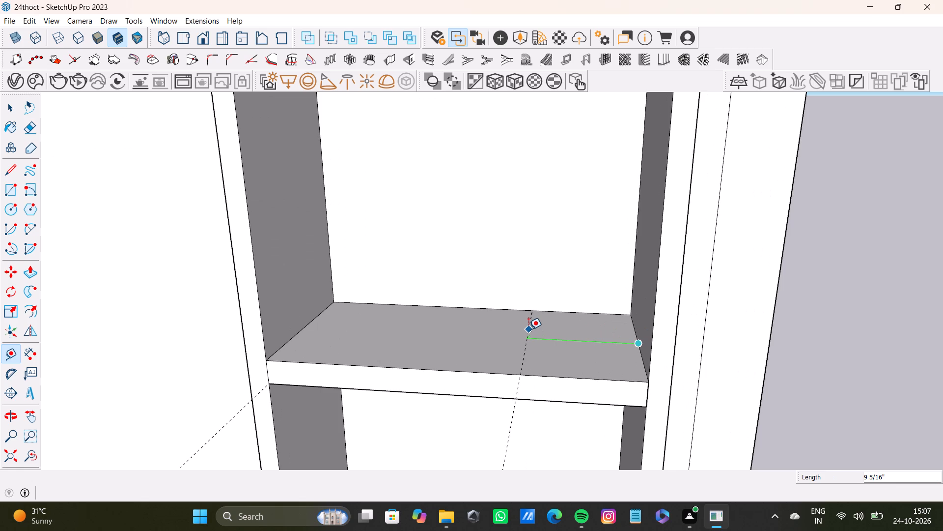
text(1')
key(Return)
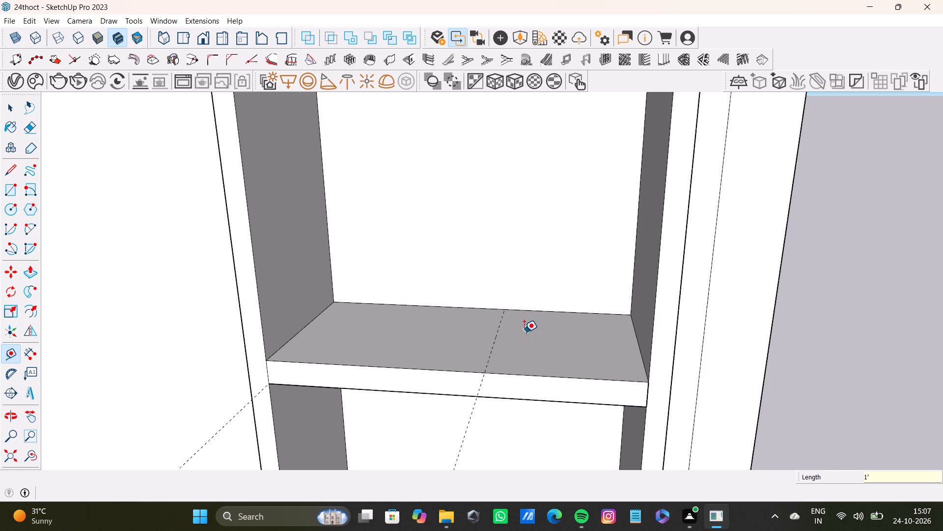
click(492, 351)
text(2")
key(Return)
Draw a 2" wide rectangle between the sixth shelf's two guides, from its back edge to its front edge.
key(r)
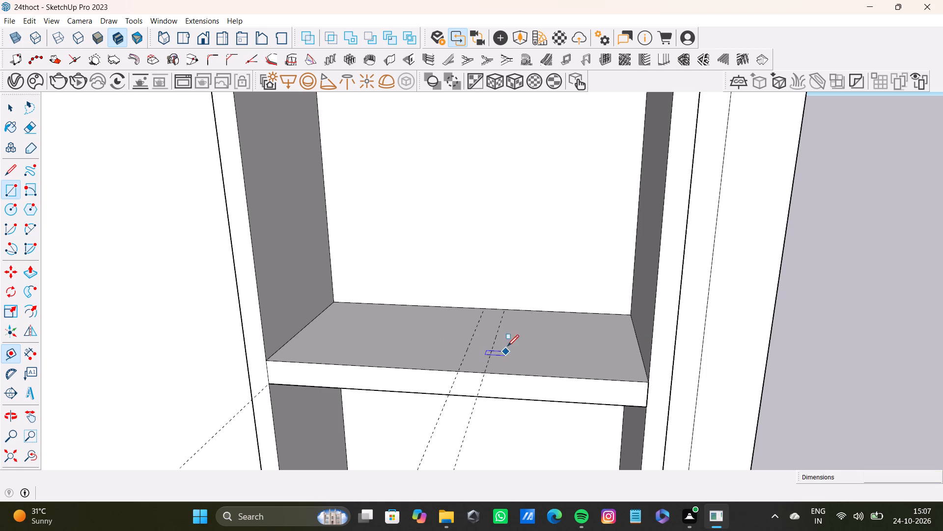
scroll(503, 325, up, 1)
middle_drag(503, 325, 510, 386)
scroll(483, 311, up, 9)
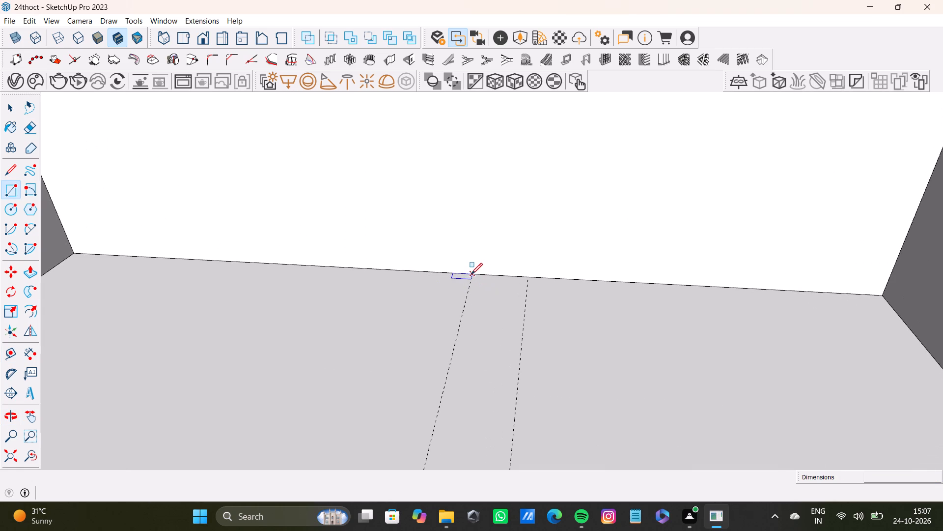
click(471, 274)
scroll(504, 385, down, 3)
shift+middle_drag(504, 393, 497, 278)
shift+middle_drag(492, 344, 475, 253)
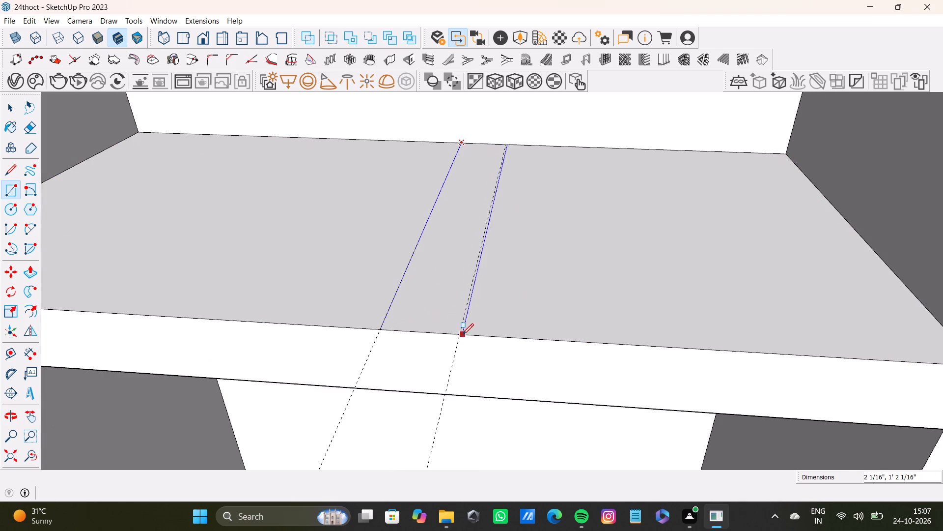
click(459, 335)
Push/Pull the sixth shelf's 2" strip up to the underside of the fifth shelf, forming a vertical divider.
scroll(455, 343, down, 4)
middle_drag(470, 368, 462, 302)
key(space)
click(444, 261)
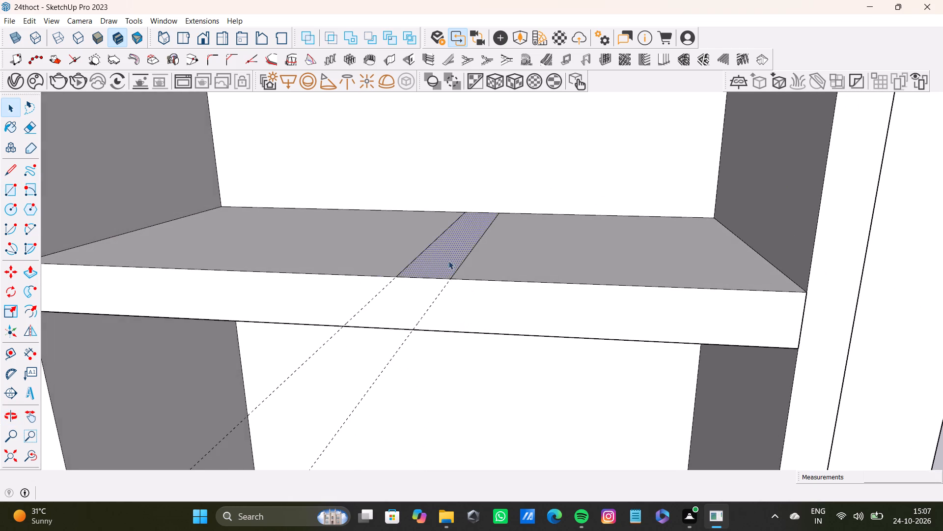
scroll(450, 273, down, 4)
shift+middle_drag(462, 268, 455, 361)
key(p)
drag(460, 355, 445, 217)
shift+middle_drag(465, 209, 460, 319)
drag(454, 357, 456, 136)
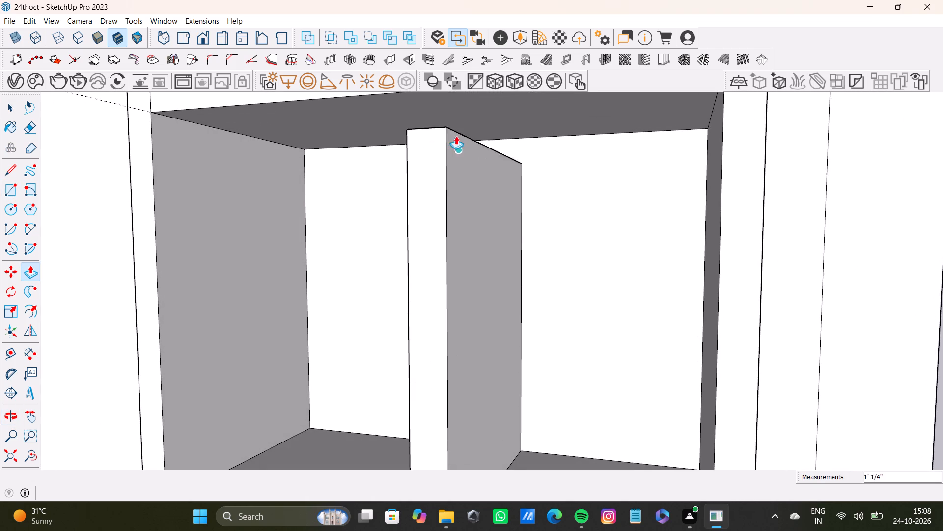
drag(456, 136, 456, 86)
scroll(529, 237, down, 8)
shift+middle_drag(535, 199, 573, 191)
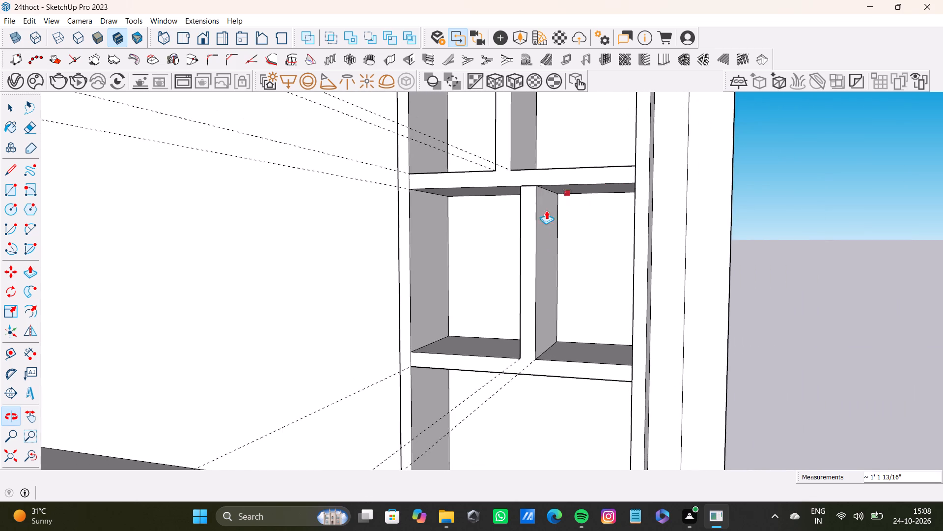
Place two guides on the niche's bottom panel: one 1' from the side nearer the fluted panel, another 2" beyond it.
scroll(540, 288, down, 4)
middle_drag(542, 321, 560, 304)
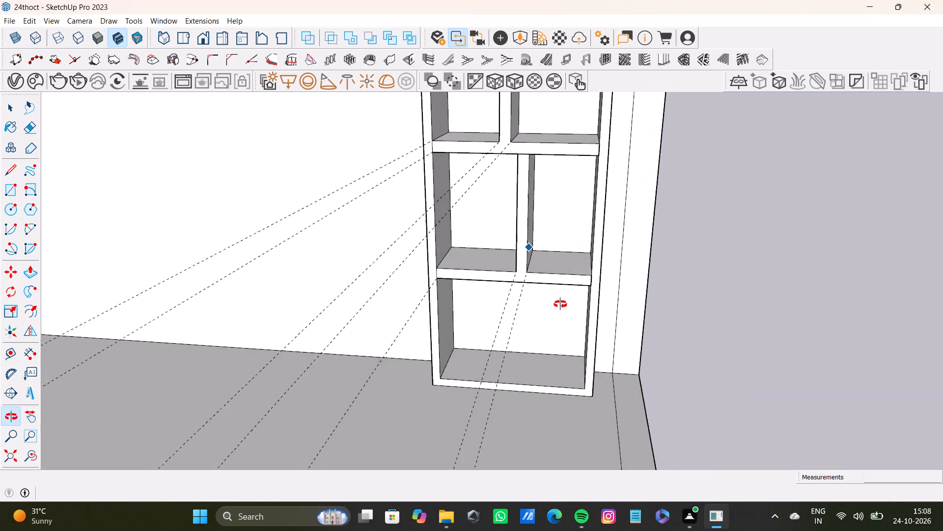
middle_drag(560, 304, 557, 311)
scroll(512, 328, up, 7)
shift+middle_drag(489, 345, 490, 316)
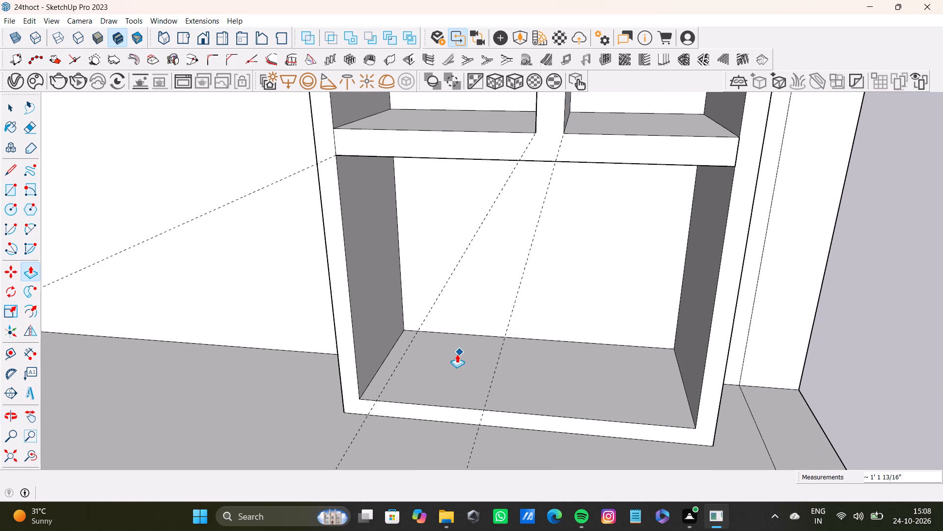
key(t)
scroll(349, 385, up, 6)
click(381, 383)
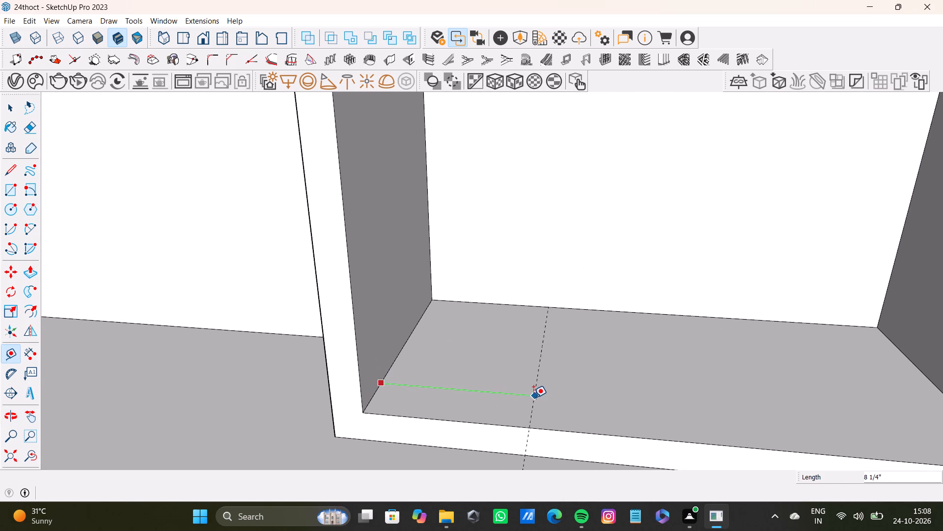
text(1')
key(Return)
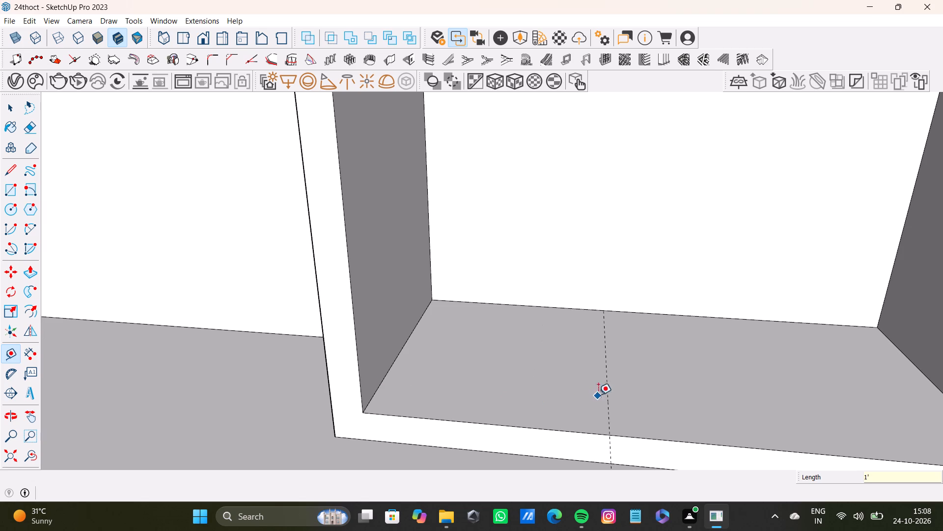
click(611, 405)
text(2")
key(Return)
Draw a 2" wide rectangle between the bottom panel's two guides, from its back edge to its front edge.
key(r)
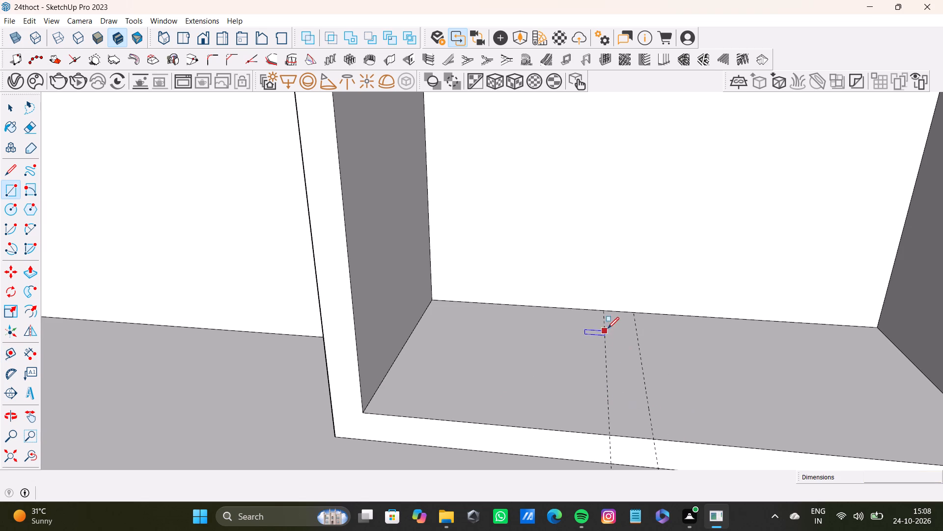
scroll(608, 328, up, 6)
click(601, 302)
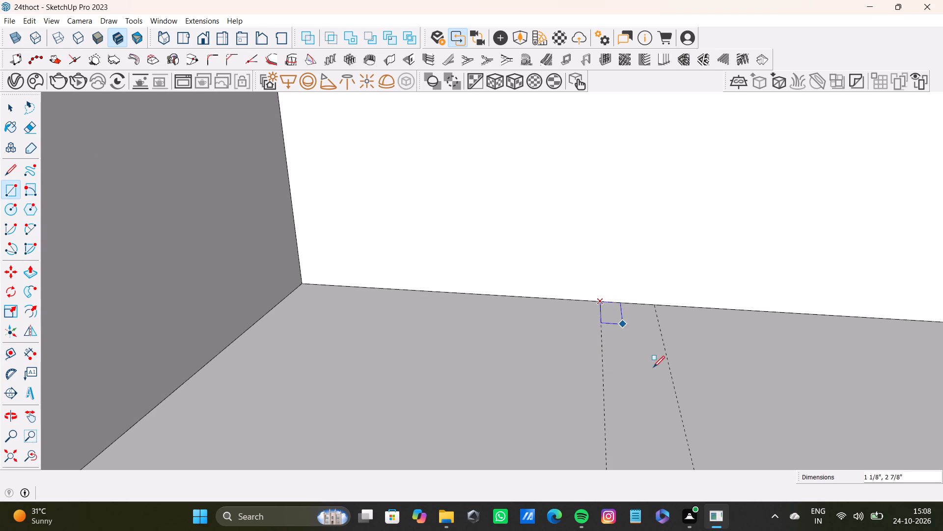
scroll(661, 392, down, 3)
shift+middle_drag(671, 415, 630, 374)
middle_drag(643, 409, 634, 280)
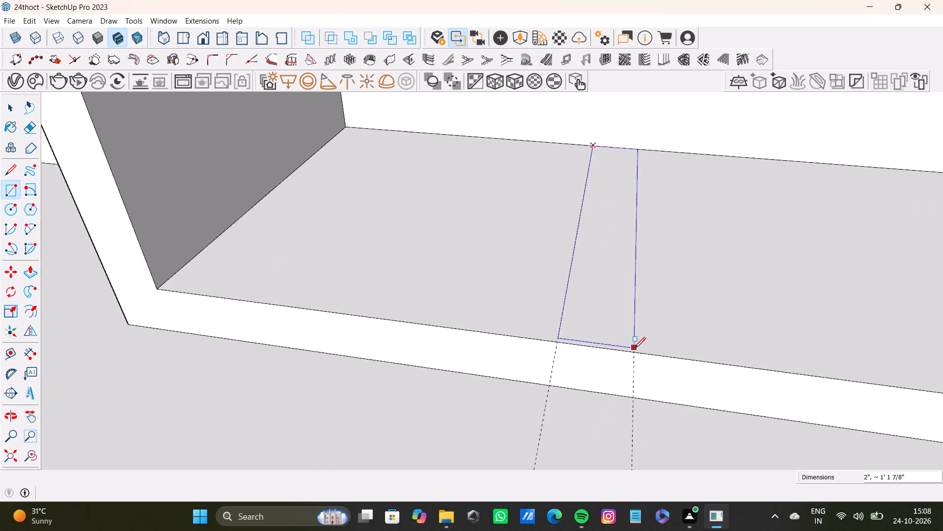
click(635, 353)
Push/Pull the bottom panel's 2" strip up to the underside of the sixth shelf, forming the lowest vertical divider.
key(space)
shift+click(617, 289)
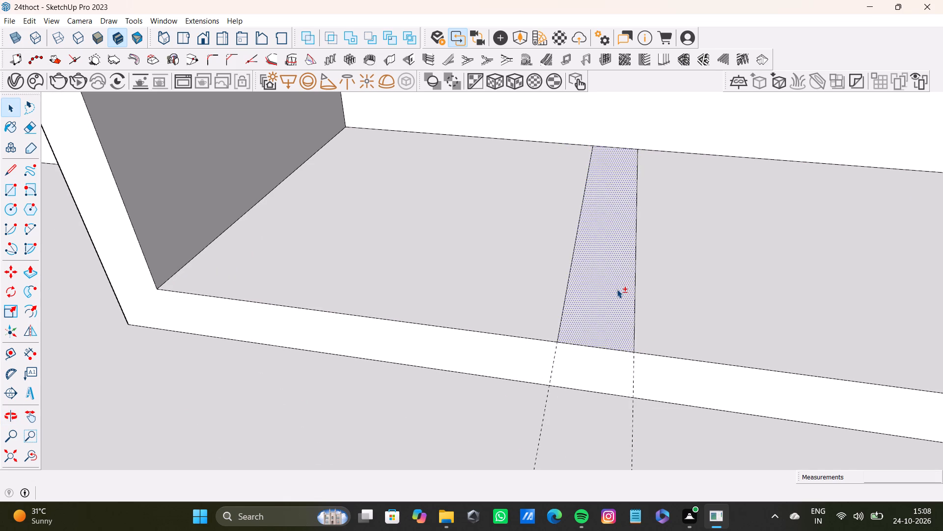
shift+middle_drag(625, 279, 616, 316)
key(p)
drag(611, 321, 603, 229)
scroll(594, 267, down, 5)
shift+middle_drag(591, 289, 606, 404)
scroll(605, 400, down, 4)
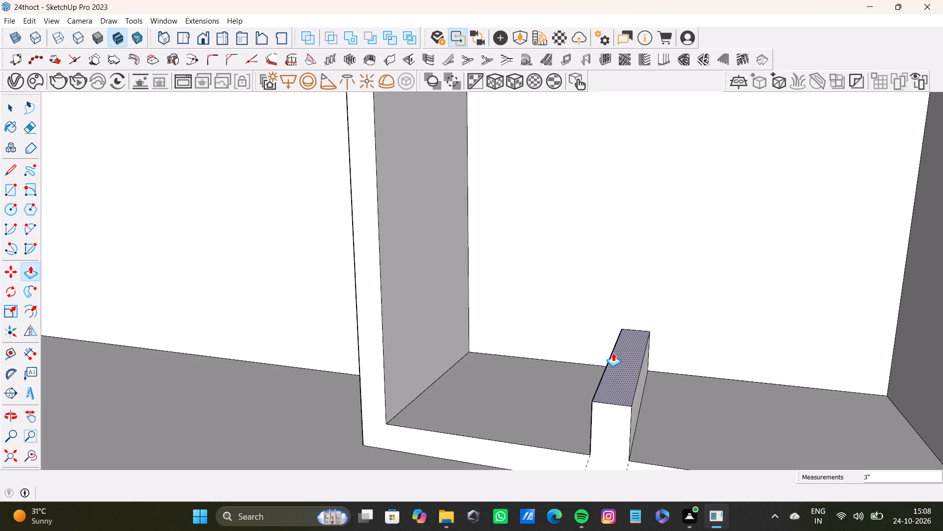
drag(612, 375, 600, 242)
scroll(577, 224, down, 1)
shift+middle_drag(578, 228, 579, 373)
drag(616, 415, 617, 350)
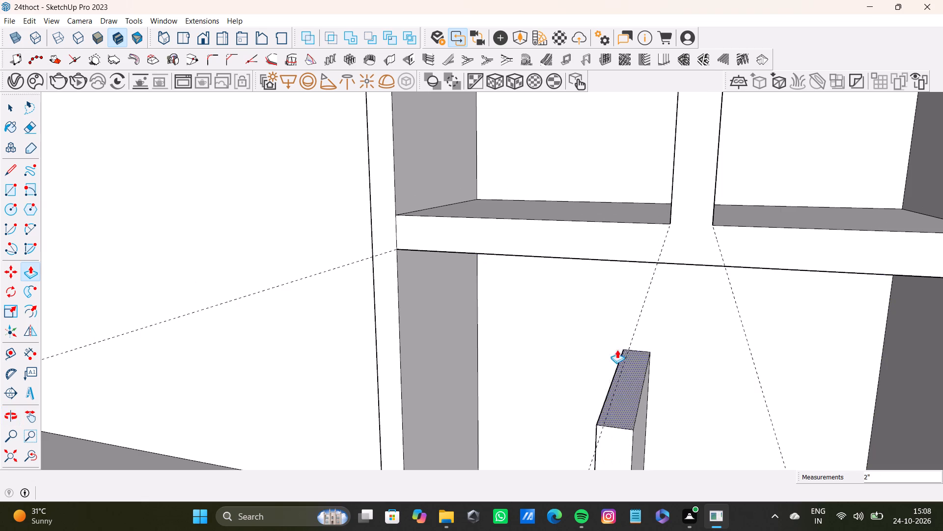
drag(617, 350, 610, 241)
key(space)
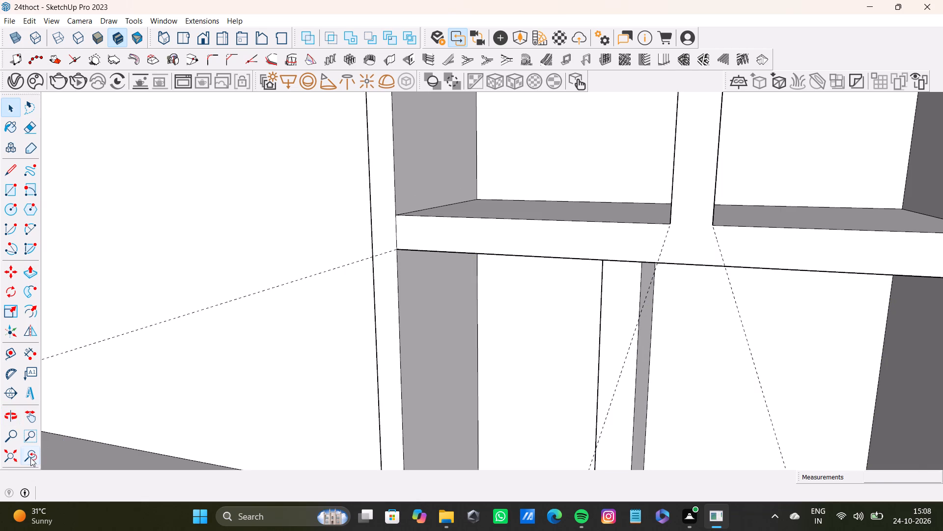
Examine the whole TV wall and the niche's staggered dividers from several angles and close up.
click(30, 458)
click(15, 459)
middle_drag(574, 293, 487, 281)
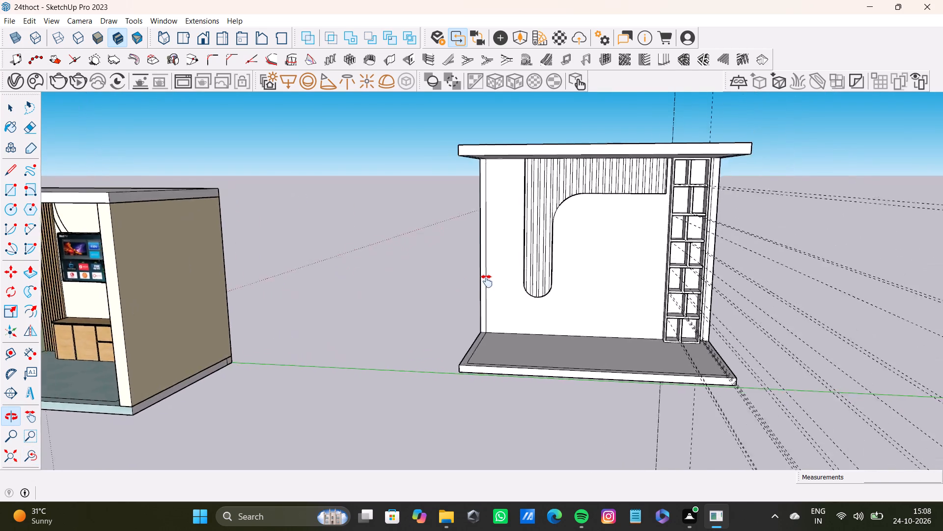
middle_drag(487, 281, 370, 264)
scroll(714, 258, up, 6)
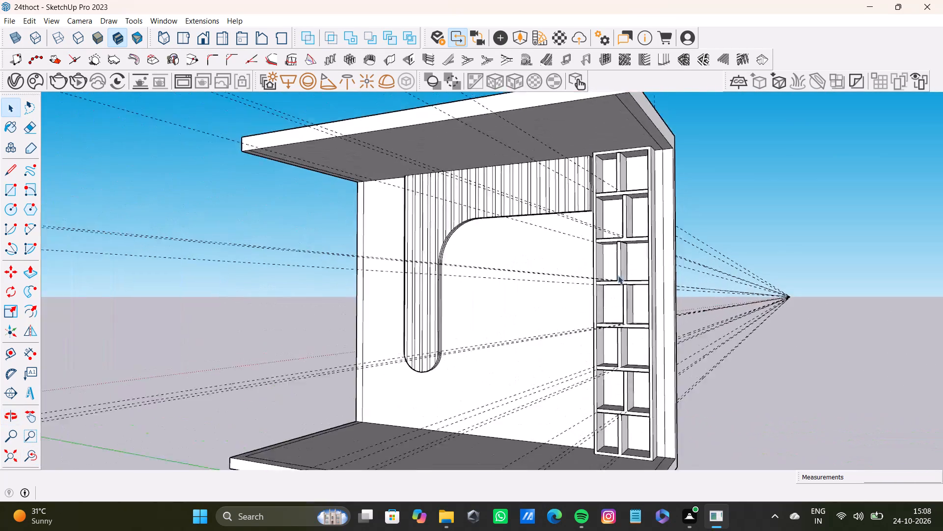
scroll(618, 275, up, 2)
scroll(588, 277, down, 10)
middle_drag(586, 281, 692, 333)
scroll(585, 253, up, 5)
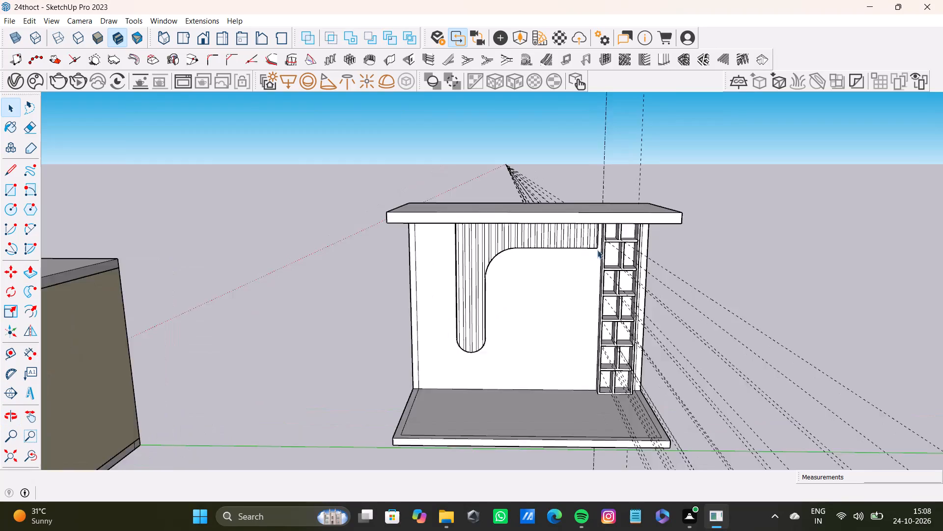
scroll(597, 250, up, 11)
scroll(655, 324, down, 8)
scroll(660, 307, up, 9)
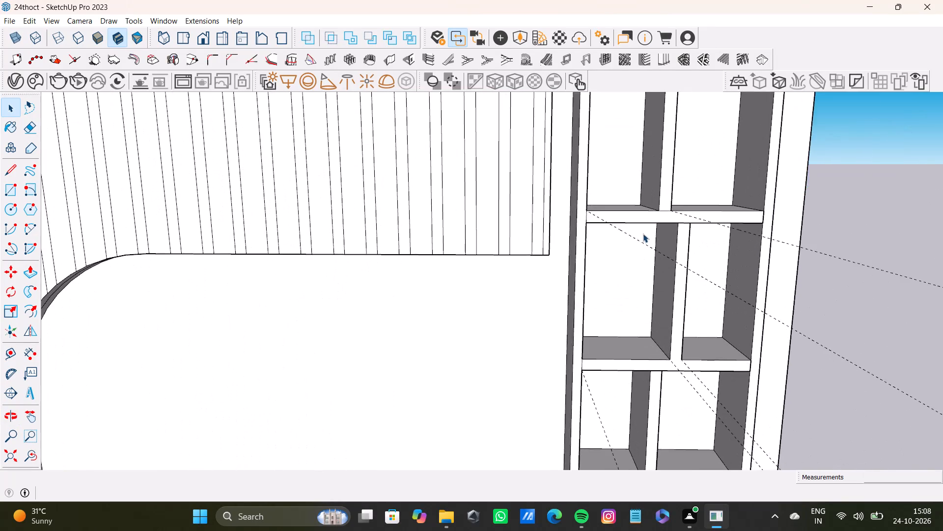
scroll(643, 234, up, 3)
scroll(710, 313, down, 4)
Draw 2" lines across the front bases of the second, third and fourth niche dividers from the top, along the shelf edges.
key(l)
scroll(735, 363, up, 5)
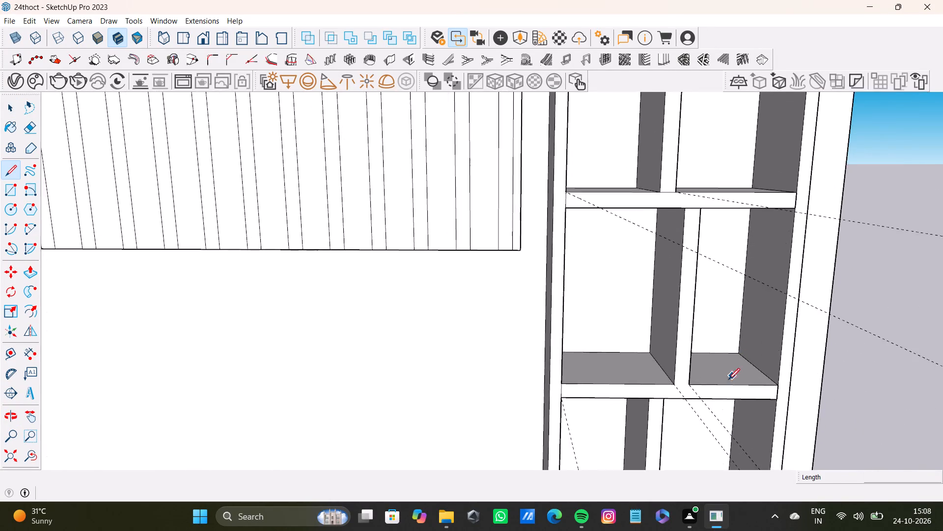
scroll(728, 380, up, 5)
drag(649, 387, 654, 388)
click(680, 387)
scroll(680, 399, down, 3)
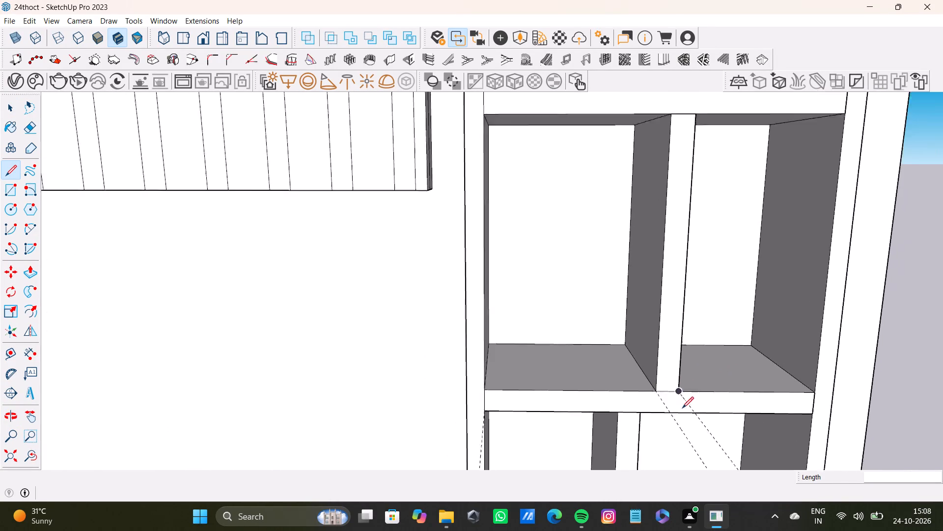
scroll(682, 408, down, 1)
shift+middle_drag(682, 408, 637, 133)
shift+scroll(646, 198, up, 1)
scroll(608, 355, up, 4)
drag(545, 383, 551, 382)
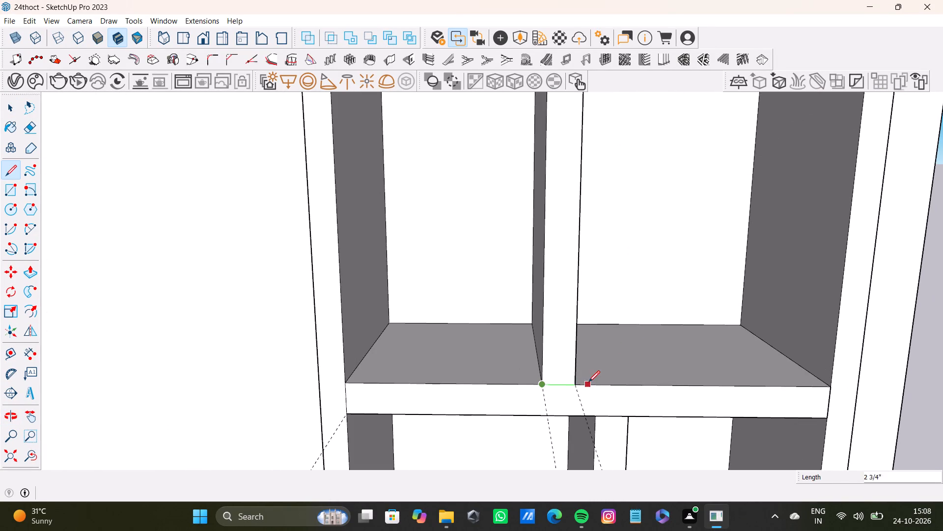
click(573, 380)
scroll(609, 395, down, 5)
shift+middle_drag(672, 413, 632, 256)
scroll(611, 269, up, 4)
scroll(596, 376, down, 3)
shift+middle_drag(600, 379, 610, 202)
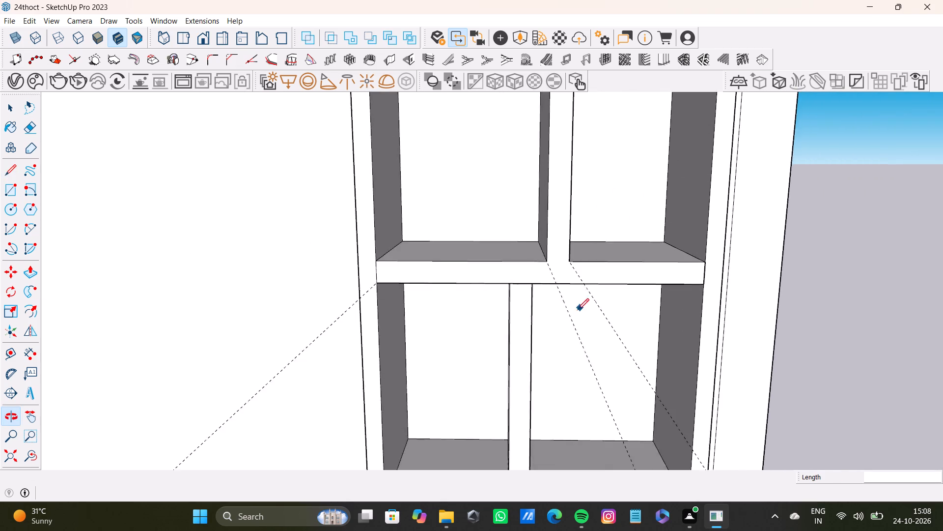
scroll(578, 310, up, 3)
click(534, 235)
click(568, 230)
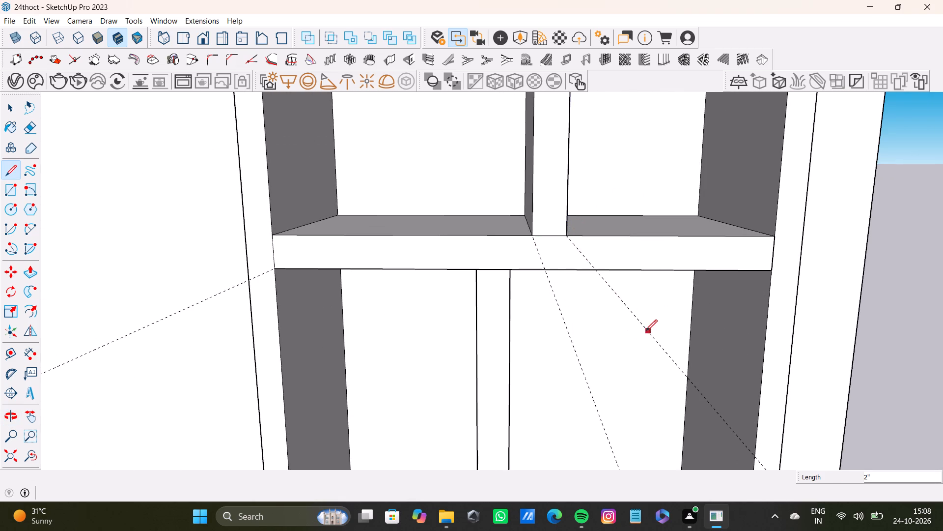
Draw 2" lines across the front bases of the niche's three lowest dividers, ending with the one on the bottom panel.
scroll(644, 331, up, 3)
shift+middle_drag(644, 331, 621, 160)
scroll(594, 207, down, 6)
shift+middle_drag(604, 282, 602, 146)
scroll(524, 236, up, 6)
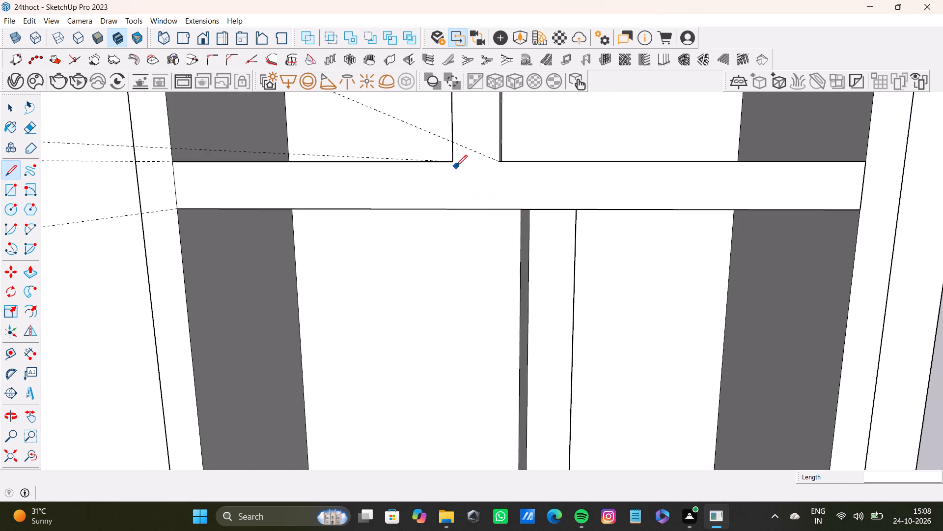
click(451, 161)
click(497, 163)
scroll(554, 266, down, 4)
shift+middle_drag(583, 309, 578, 122)
shift+scroll(578, 122, up, 1)
scroll(575, 164, down, 4)
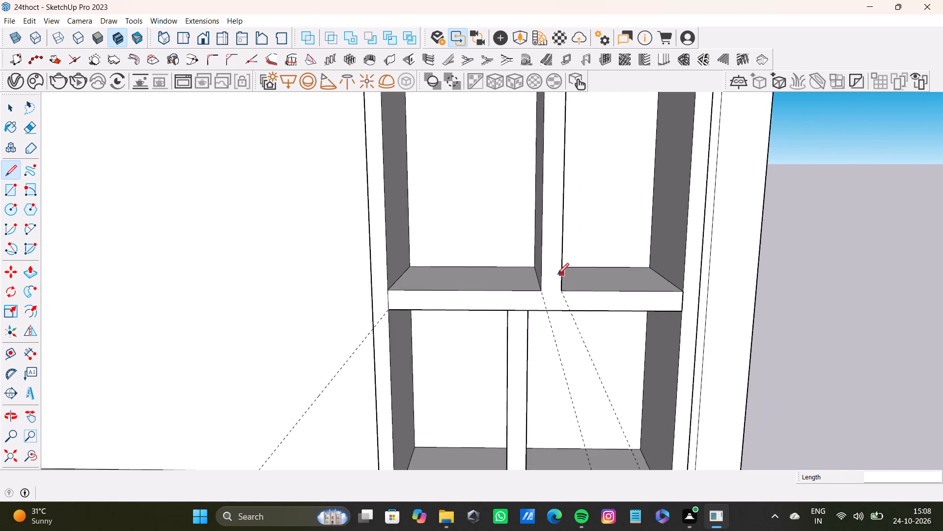
scroll(557, 274, up, 7)
click(527, 296)
click(568, 295)
scroll(576, 318, down, 4)
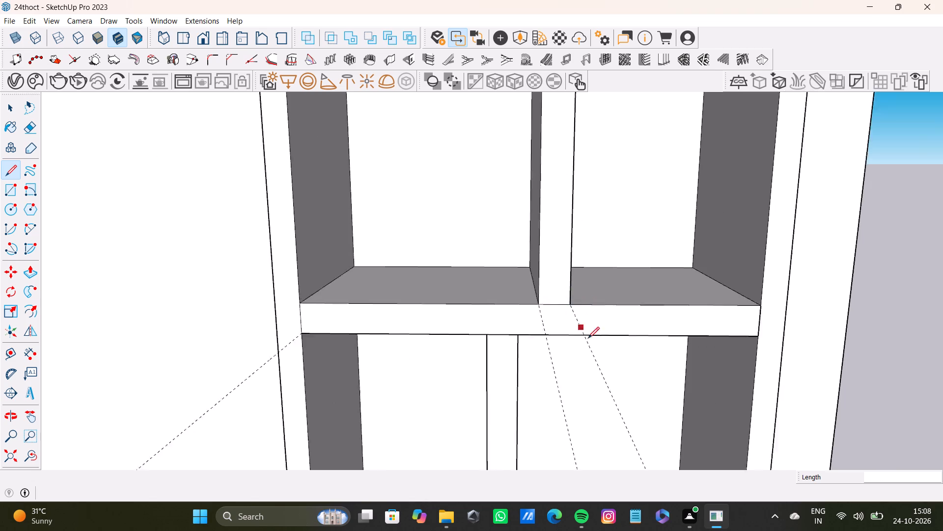
shift+middle_drag(601, 348, 588, 75)
scroll(515, 248, up, 7)
click(435, 298)
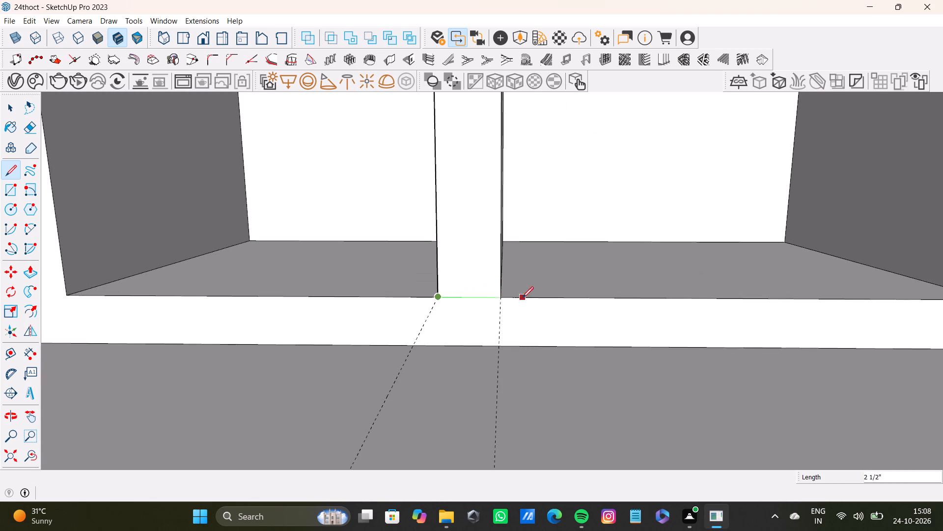
click(500, 297)
key(space)
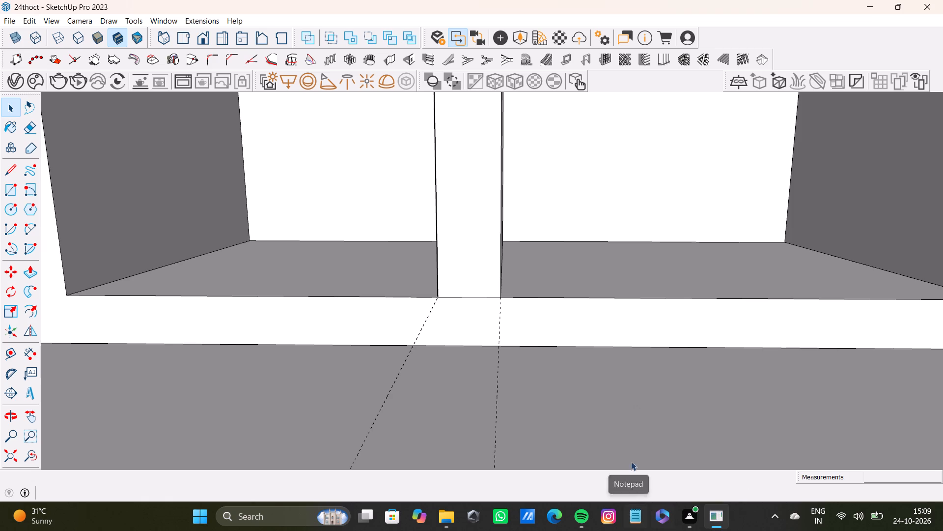
Examine the whole TV wall, its niche and the neighbouring room model from several angles.
scroll(418, 370, down, 20)
scroll(418, 370, down, 2)
shift+middle_drag(396, 325, 511, 386)
scroll(502, 372, down, 2)
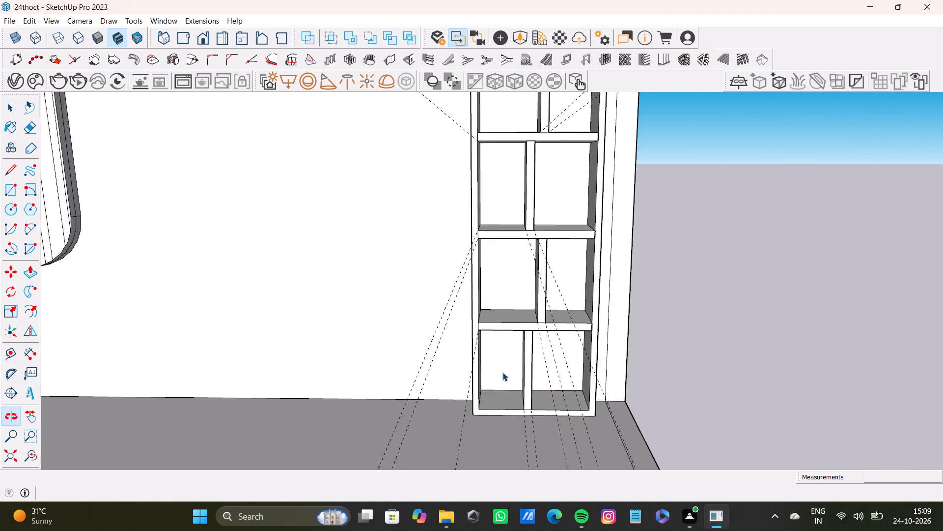
scroll(502, 372, down, 6)
shift+middle_drag(501, 369, 599, 416)
scroll(503, 279, down, 3)
scroll(549, 391, down, 5)
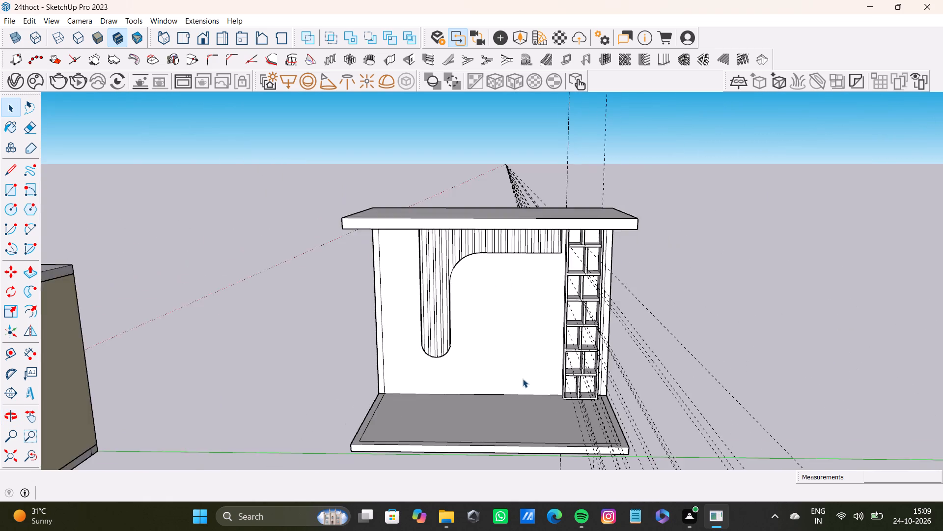
scroll(523, 379, down, 2)
shift+middle_drag(495, 367, 532, 286)
scroll(408, 297, up, 9)
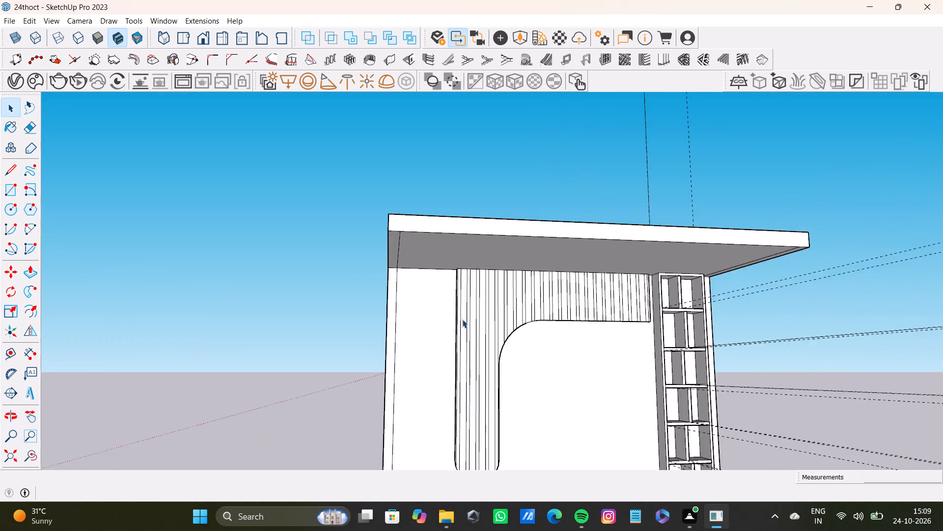
scroll(462, 319, up, 2)
scroll(471, 322, down, 8)
shift+middle_drag(481, 323, 424, 306)
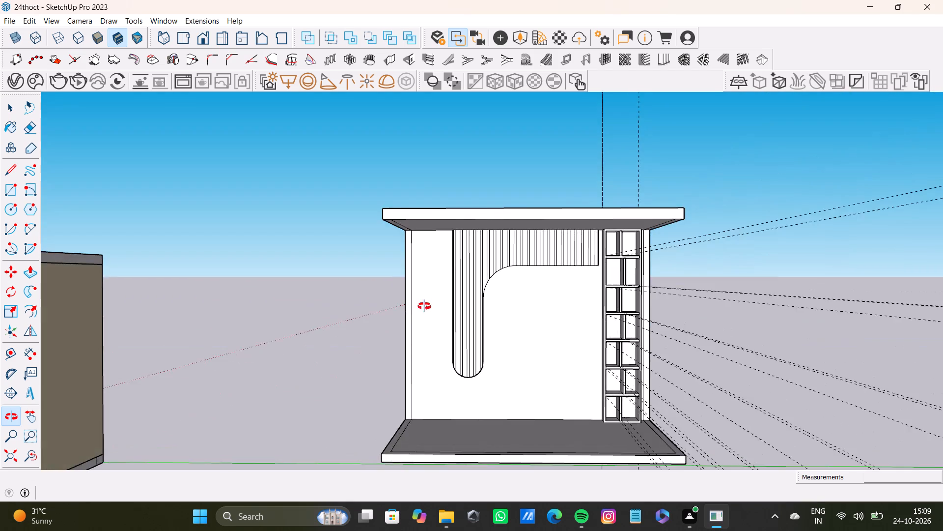
shift+middle_drag(424, 306, 419, 336)
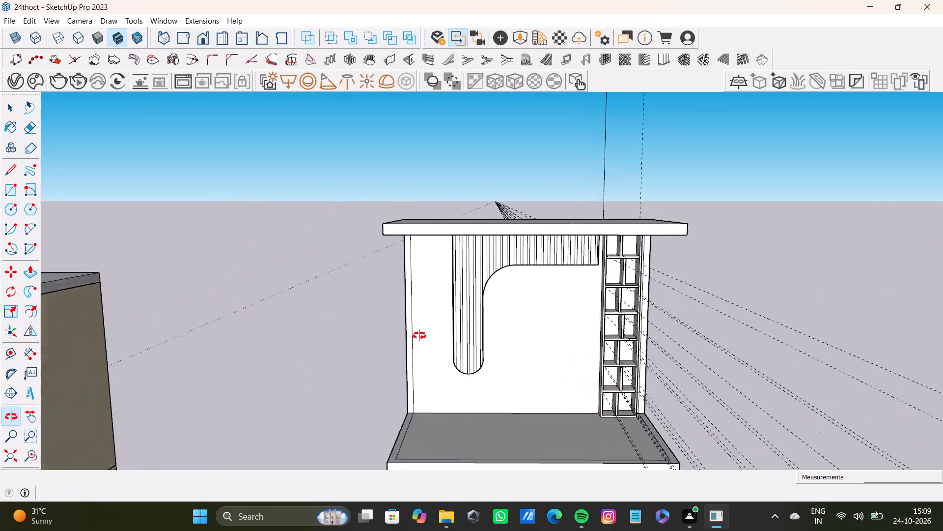
shift+middle_drag(419, 336, 299, 345)
scroll(619, 320, up, 3)
scroll(614, 319, down, 8)
middle_drag(598, 319, 662, 283)
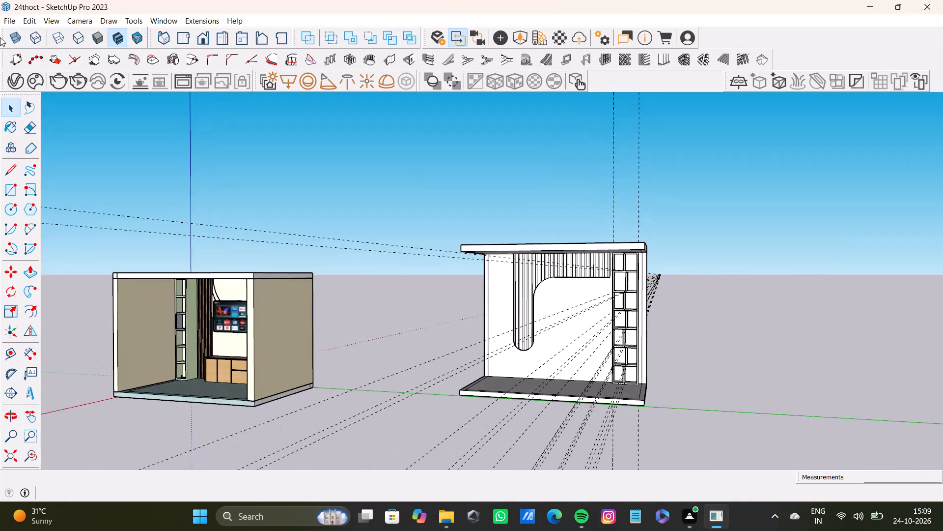
Delete all the guides in the model.
click(31, 26)
click(97, 121)
Push/Pull the front face of the side wall opposite the niche forward to the front edge of the floor slab.
scroll(533, 266, down, 3)
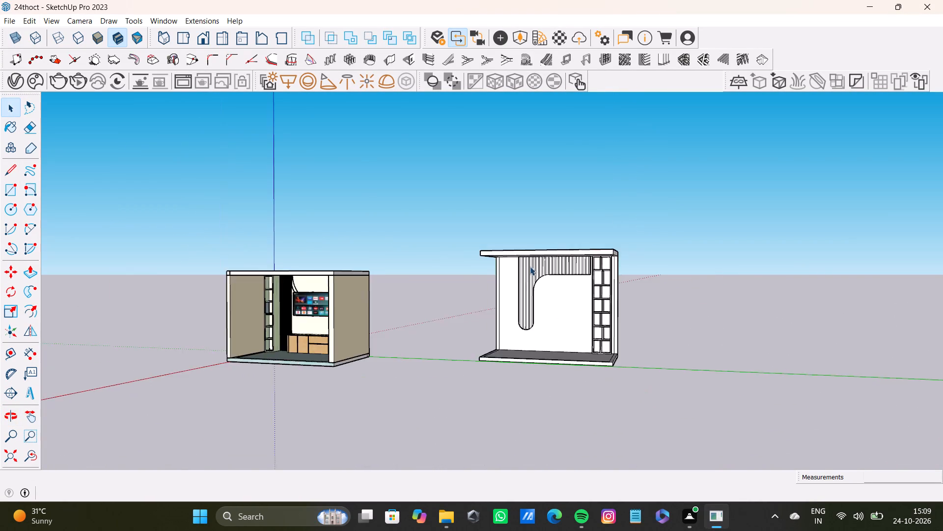
scroll(530, 266, up, 11)
middle_drag(534, 274, 657, 209)
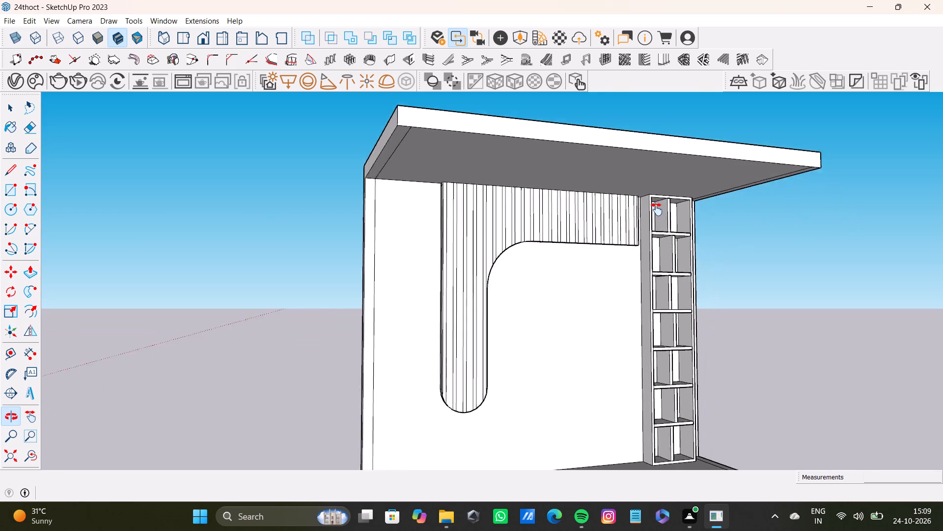
middle_drag(657, 209, 509, 180)
scroll(413, 236, up, 5)
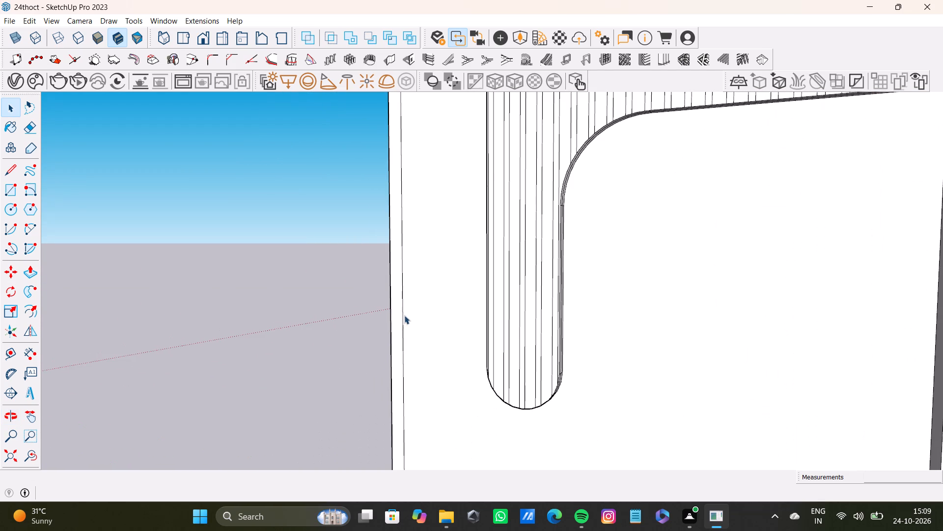
click(398, 320)
key(p)
drag(398, 321, 295, 343)
scroll(296, 341, down, 8)
middle_drag(297, 343, 349, 259)
drag(395, 317, 375, 338)
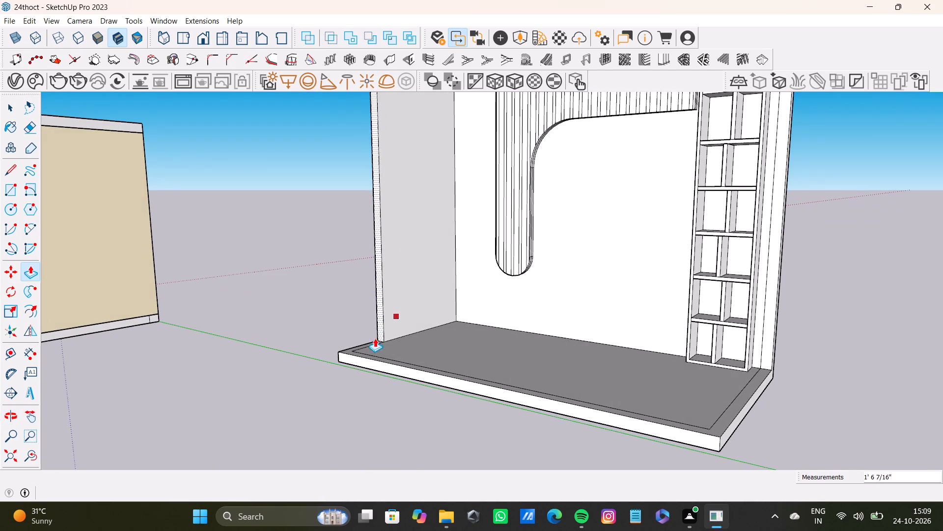
drag(375, 338, 341, 349)
scroll(355, 352, up, 4)
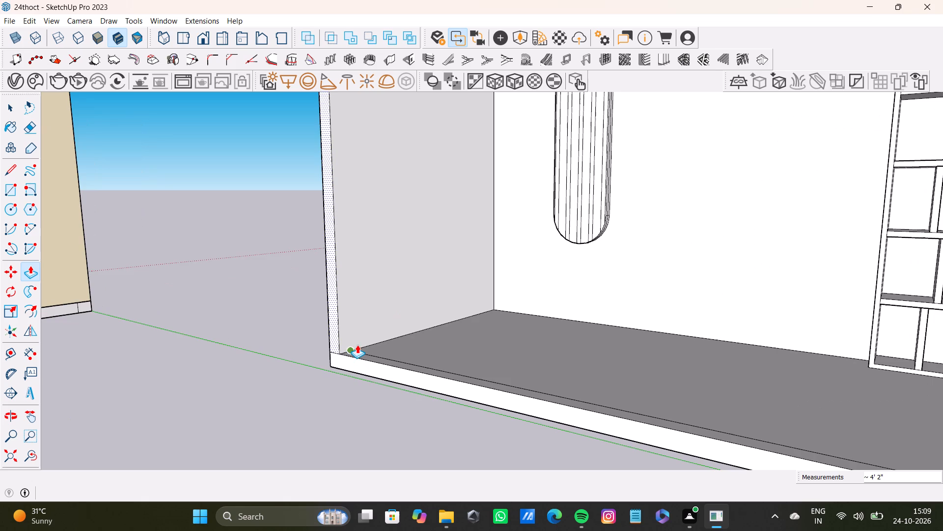
key(space)
Push/Pull the ceiling slab's front face forward about 5 9/16", flush with the extended side wall's front edge.
scroll(361, 333, down, 9)
scroll(389, 250, up, 1)
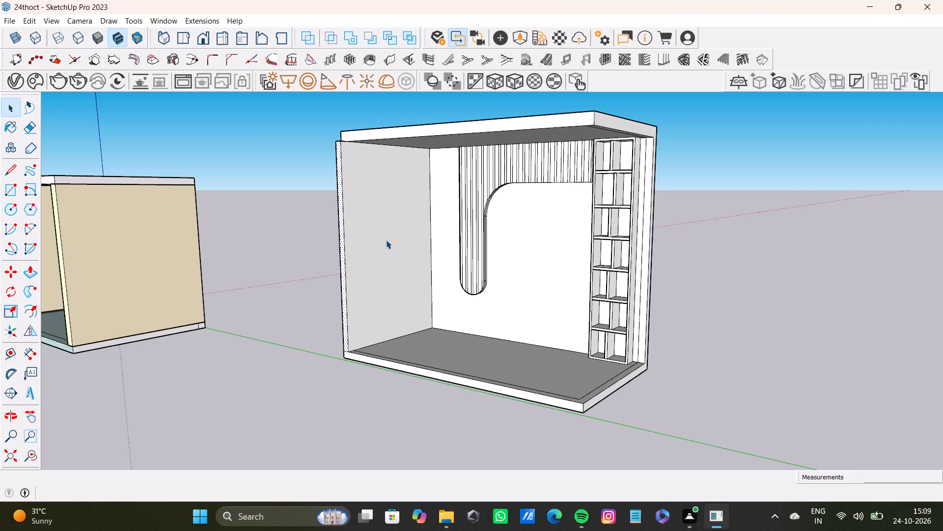
scroll(445, 265, down, 5)
middle_drag(450, 261, 481, 258)
scroll(370, 206, up, 2)
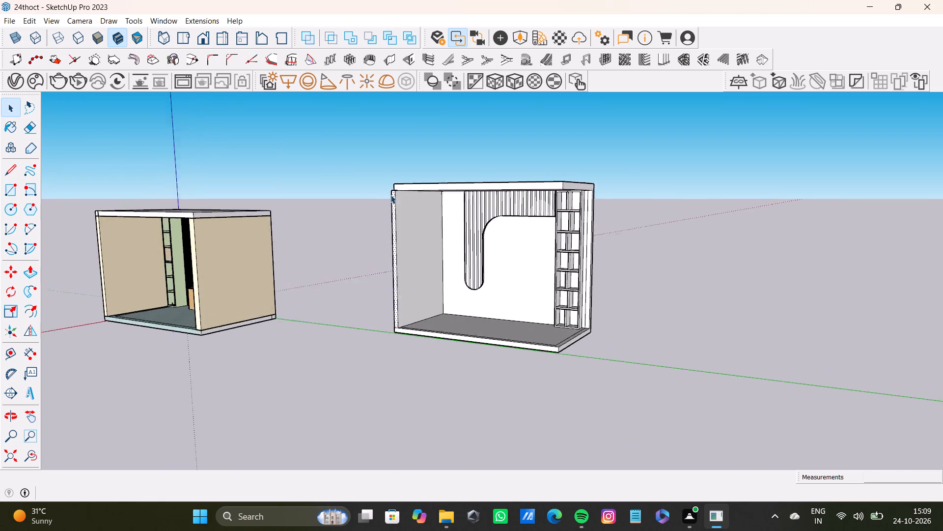
scroll(390, 195, up, 10)
middle_drag(421, 187, 435, 263)
key(space)
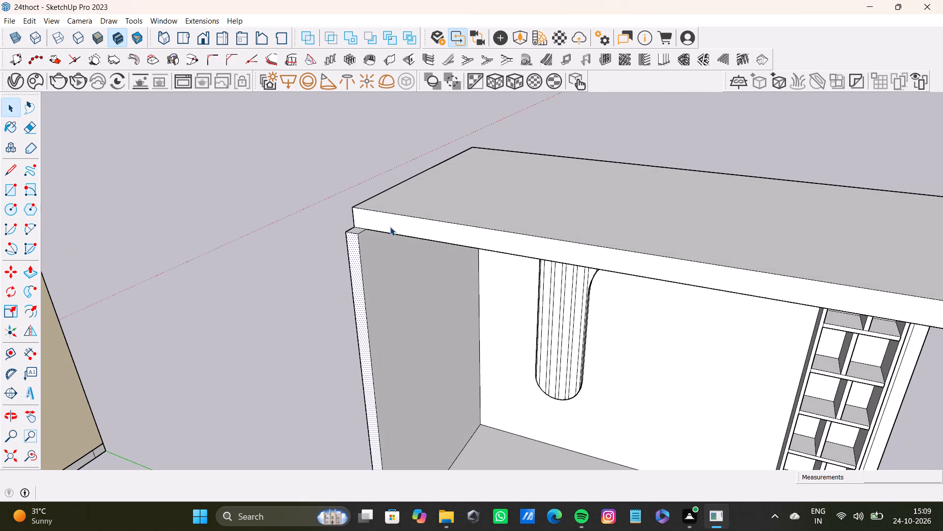
click(390, 227)
key(p)
drag(390, 227, 357, 237)
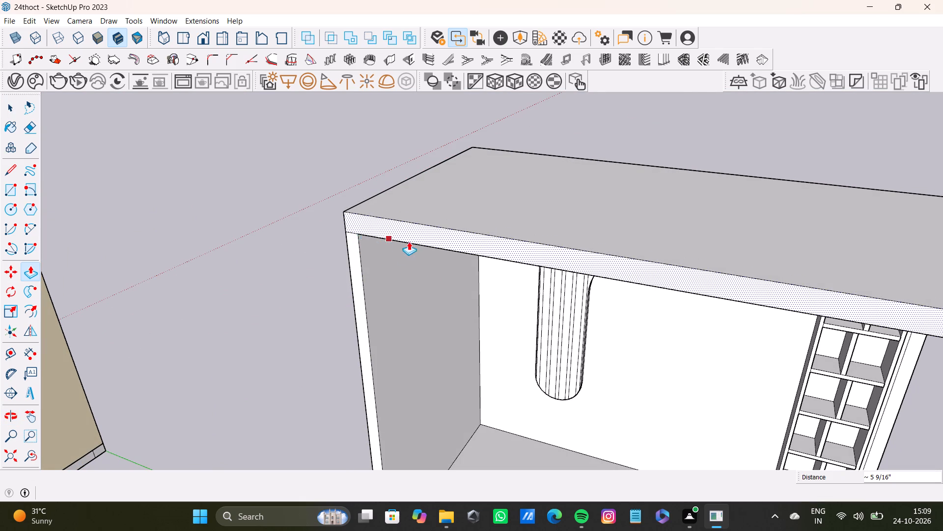
scroll(412, 241, down, 13)
key(space)
middle_drag(515, 304, 485, 179)
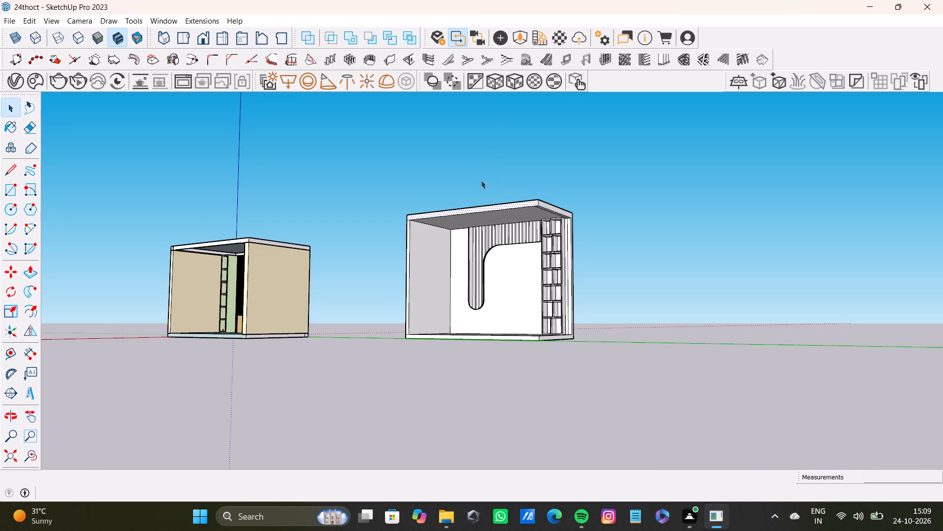
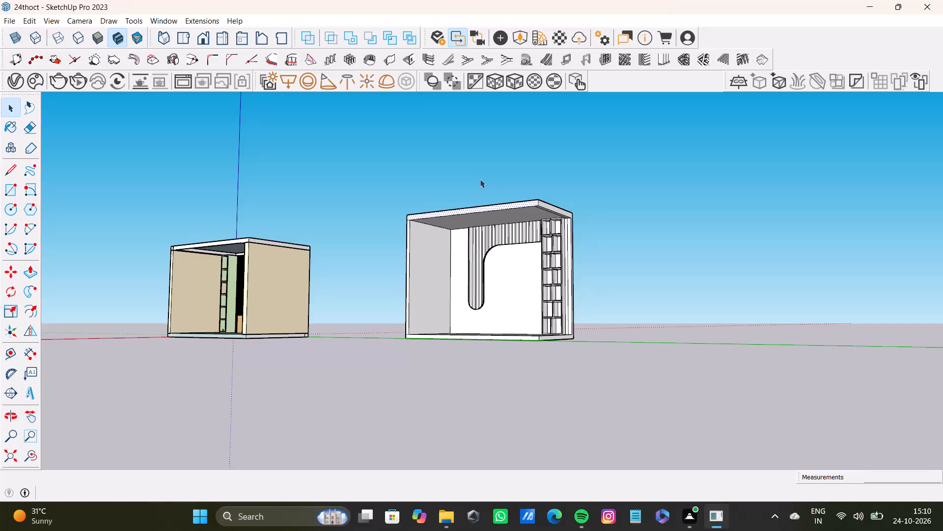
Push the first narrow strip at the outer edge of the back wall's lined panel inward to form a groove.
scroll(524, 226, up, 8)
scroll(441, 257, down, 7)
middle_drag(447, 263, 447, 280)
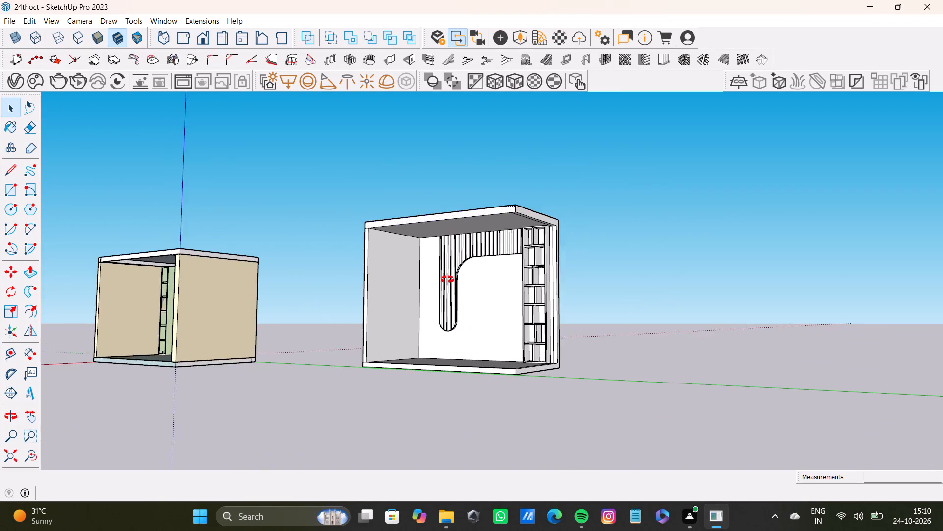
middle_drag(447, 280, 376, 326)
scroll(387, 295, up, 8)
middle_drag(392, 280, 341, 155)
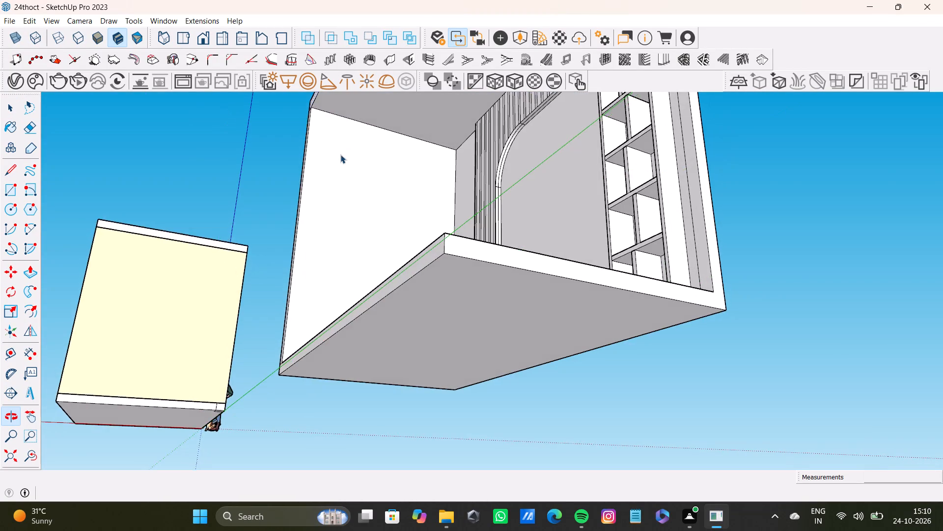
scroll(389, 175, down, 9)
shift+middle_drag(392, 176, 443, 288)
scroll(454, 247, up, 7)
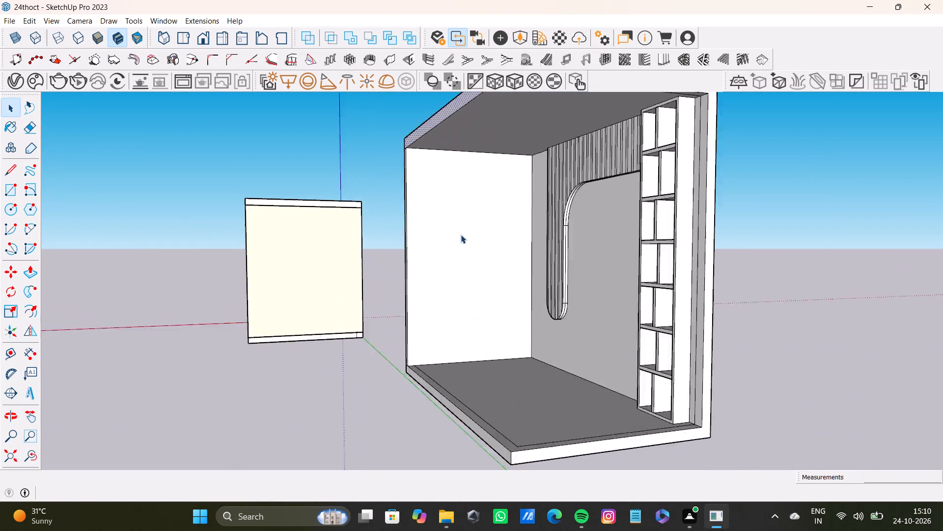
scroll(461, 235, up, 1)
middle_drag(470, 229, 578, 229)
scroll(598, 195, up, 12)
shift+middle_drag(566, 201, 511, 218)
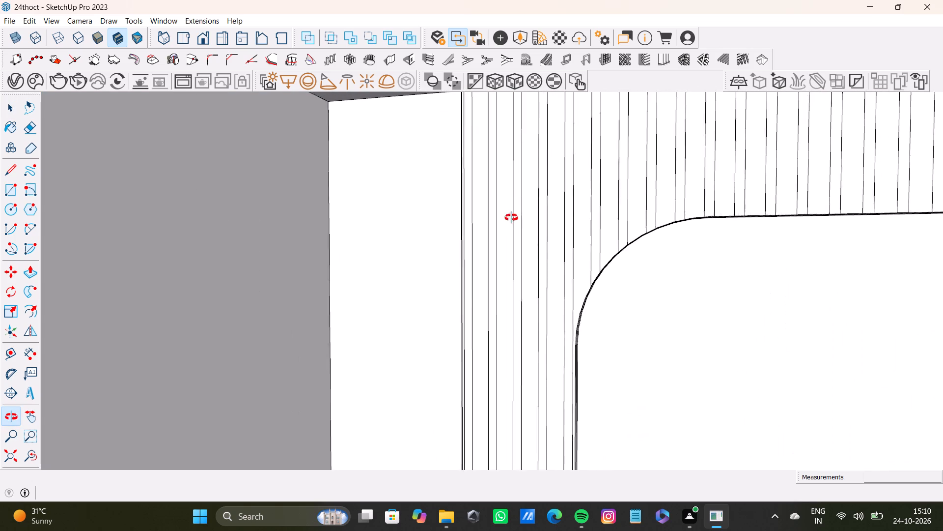
shift+middle_drag(511, 218, 541, 206)
scroll(479, 201, up, 7)
key(space)
click(451, 203)
key(p)
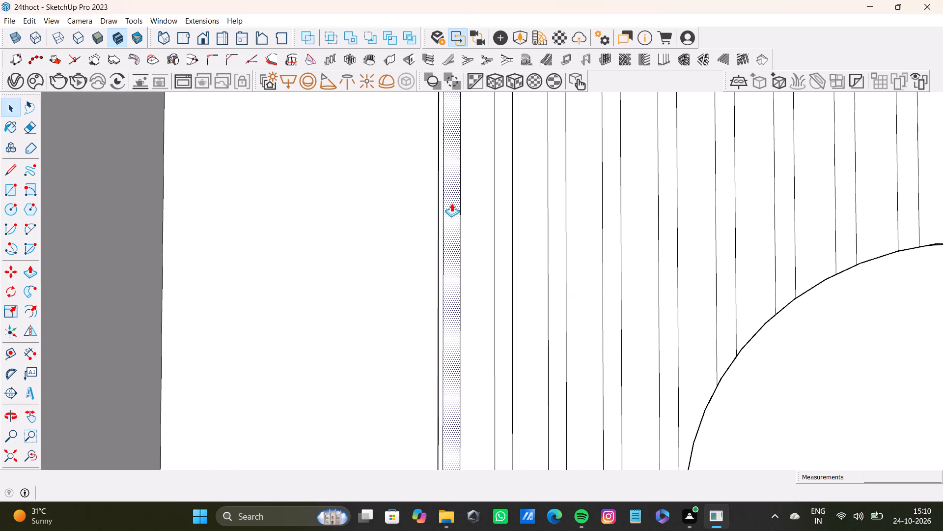
click(451, 203)
click(455, 201)
Push/Pull the second narrow strip of the wall panel inward about 1" to form a groove.
key(space)
click(501, 235)
scroll(552, 197, left, 1)
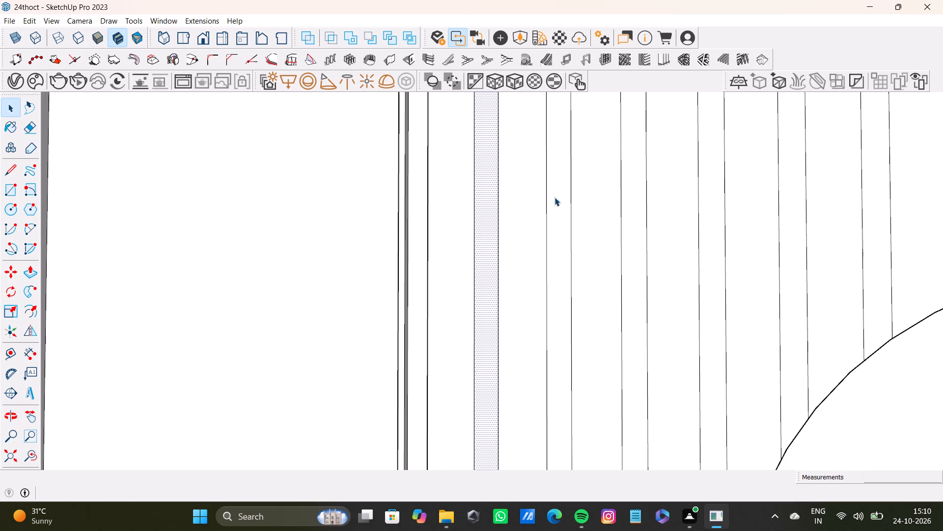
key(p)
drag(486, 265, 487, 258)
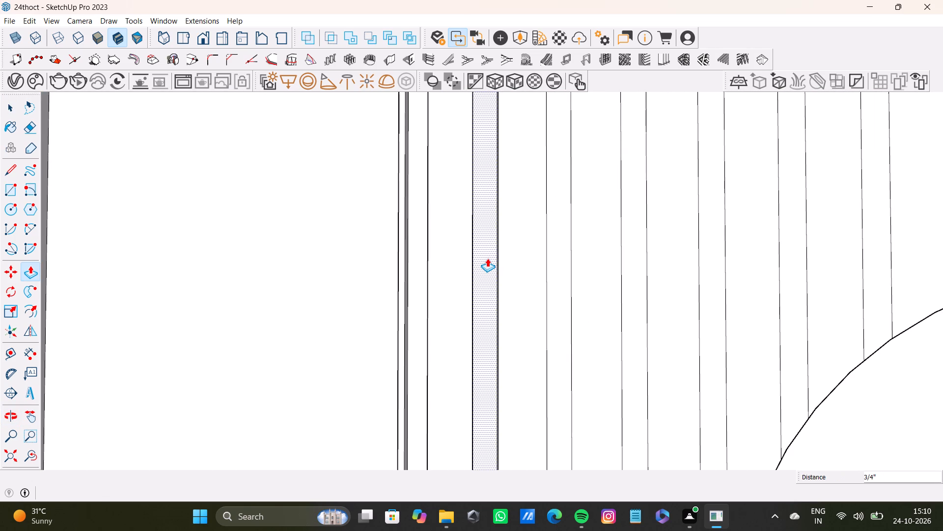
drag(487, 258, 488, 257)
scroll(497, 267, up, 4)
middle_drag(500, 265, 427, 280)
drag(473, 282, 498, 282)
drag(485, 287, 498, 287)
drag(480, 285, 473, 285)
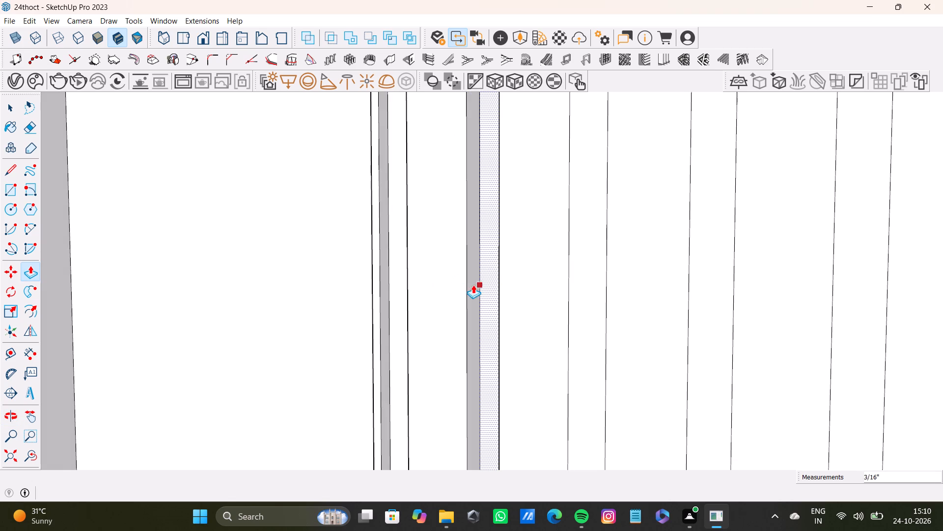
drag(473, 285, 482, 269)
drag(483, 267, 400, 229)
scroll(474, 248, down, 2)
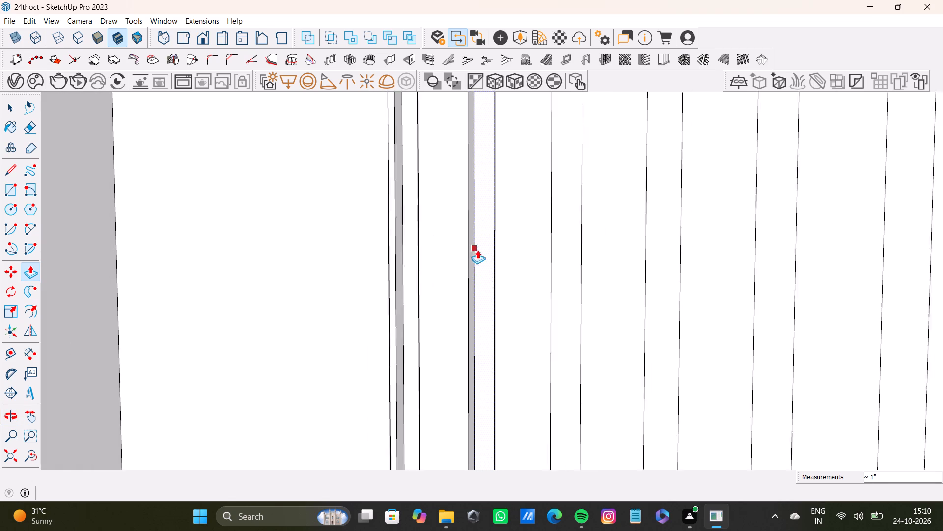
Push/Pull the third narrow strip of the wall panel inward to form a matching groove.
scroll(477, 250, down, 1)
middle_drag(505, 279, 534, 300)
key(space)
click(539, 288)
key(p)
drag(539, 295, 481, 284)
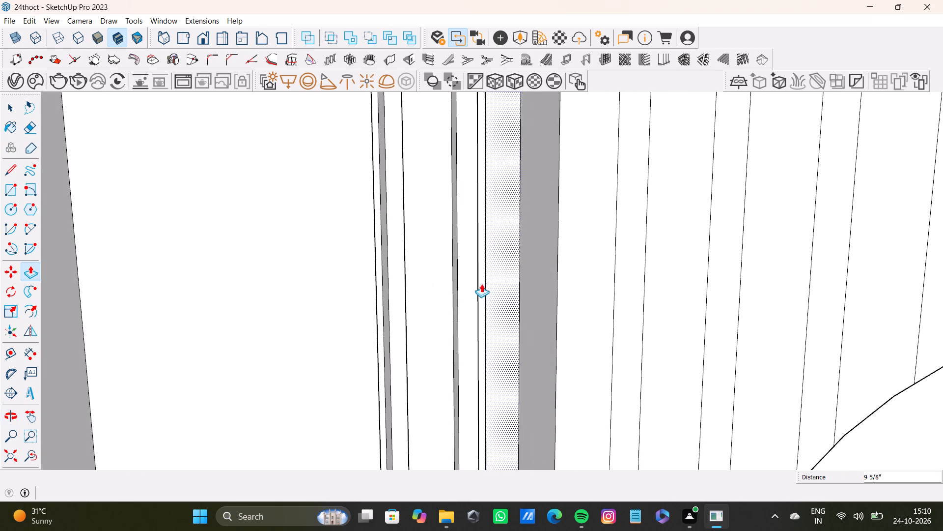
drag(481, 284, 472, 276)
Push/Pull the fourth narrow strip of the wall panel inward about 1" and inspect the grooves near the ceiling.
scroll(593, 318, down, 4)
middle_drag(598, 322, 498, 250)
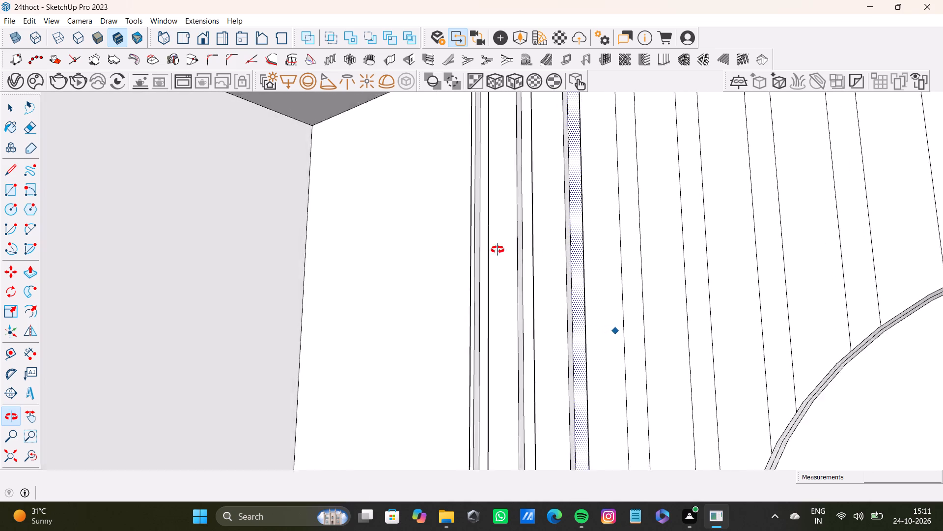
middle_drag(498, 250, 486, 250)
key(space)
click(635, 288)
middle_drag(630, 301, 664, 317)
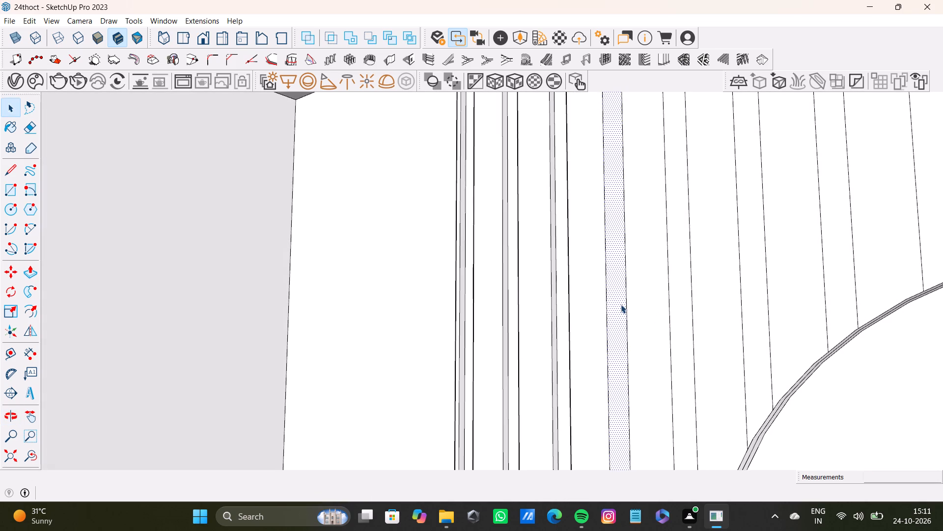
key(p)
drag(619, 311, 623, 302)
scroll(616, 310, up, 3)
drag(619, 312, 543, 300)
middle_drag(542, 300, 697, 337)
drag(524, 352, 441, 343)
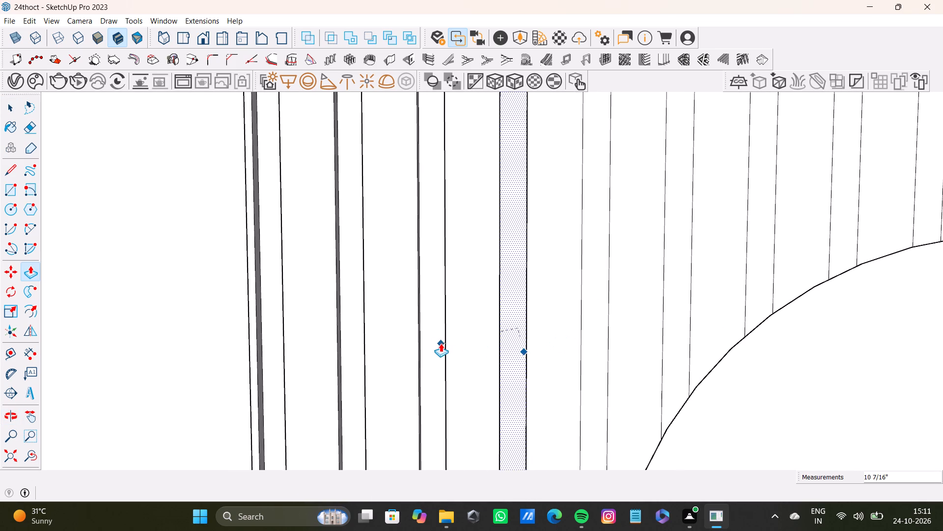
drag(441, 343, 440, 327)
drag(514, 338, 513, 324)
scroll(502, 354, down, 3)
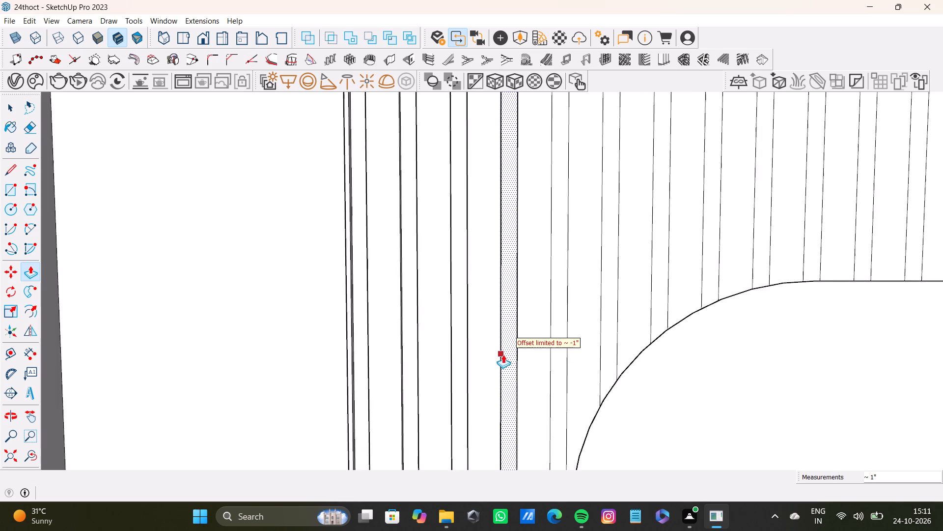
scroll(503, 354, down, 10)
scroll(511, 341, up, 1)
middle_drag(511, 341, 428, 242)
scroll(501, 273, down, 4)
shift+middle_drag(501, 273, 556, 215)
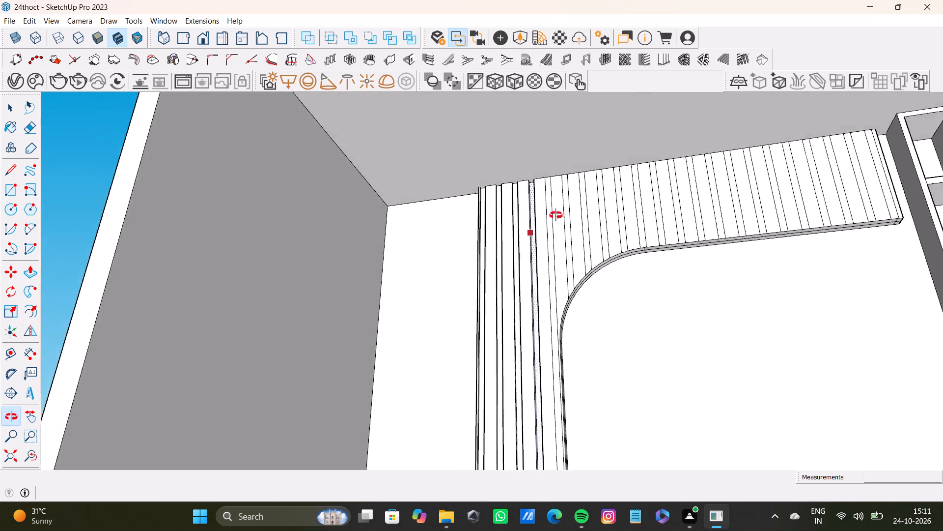
shift+middle_drag(556, 215, 564, 218)
scroll(499, 203, up, 19)
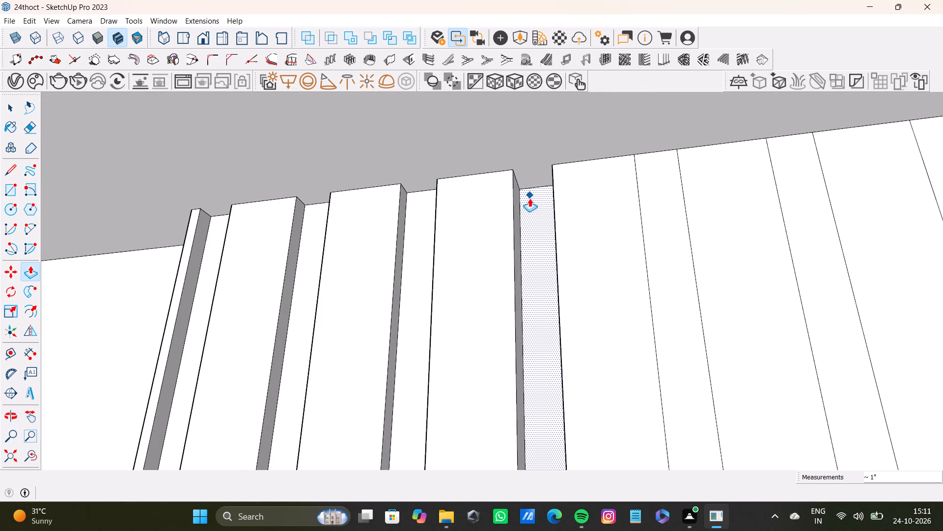
drag(529, 199, 423, 193)
Push/Pull the fifth narrow strip of the wall panel inward to form a groove between the slats.
scroll(501, 191, down, 4)
shift+middle_drag(546, 207, 512, 206)
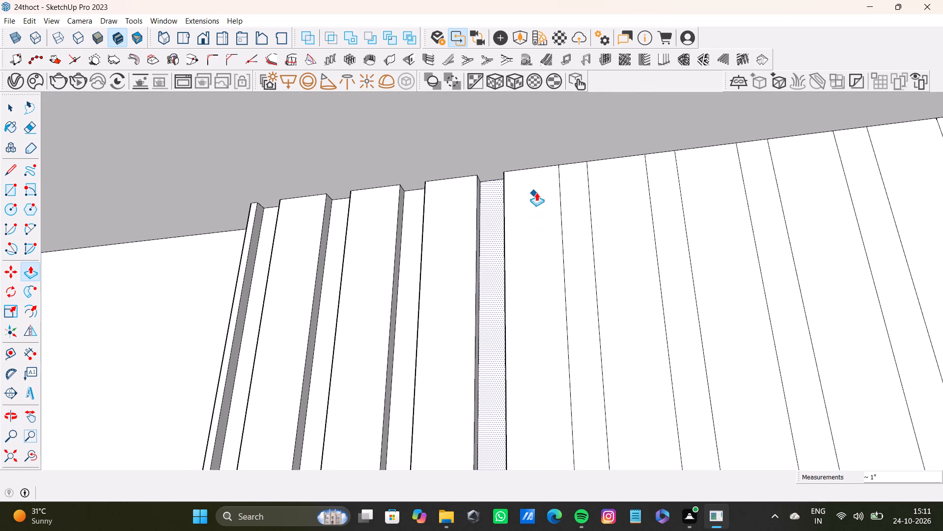
key(space)
click(572, 189)
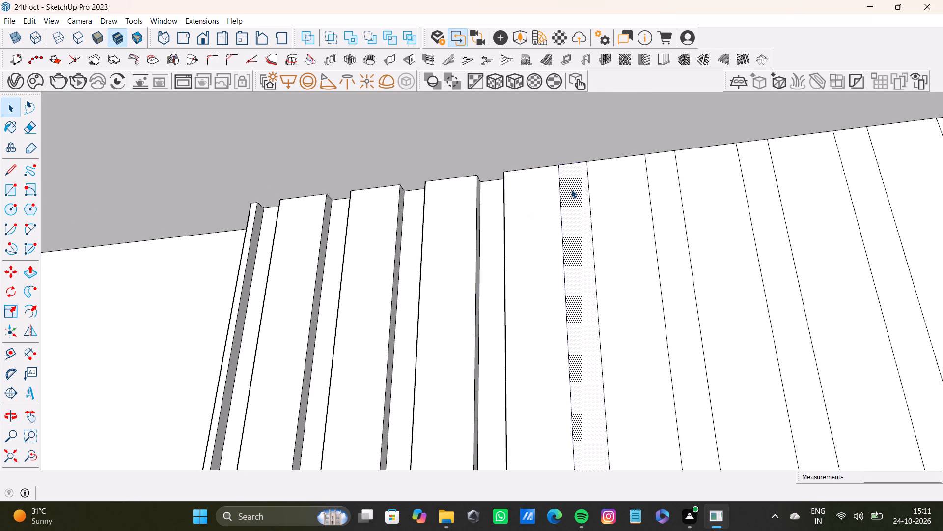
key(p)
click(571, 189)
drag(569, 193, 567, 175)
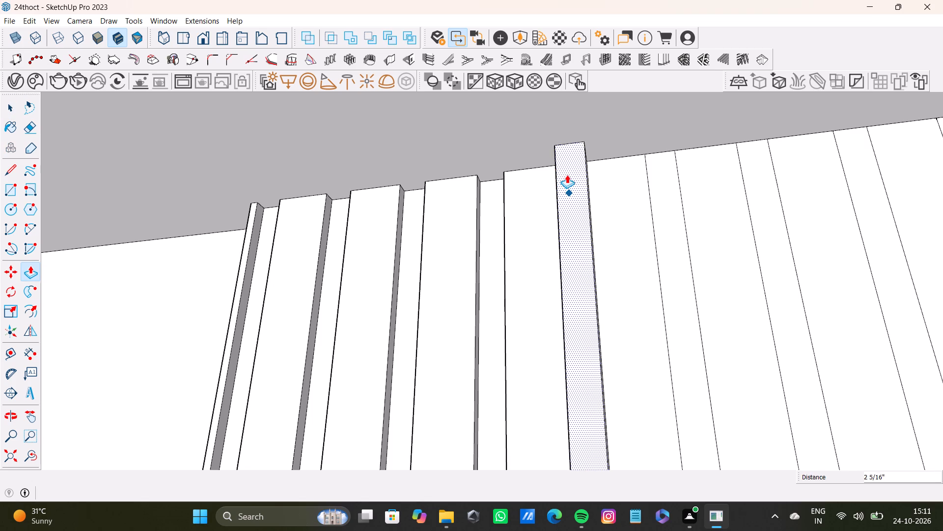
drag(567, 175, 582, 196)
drag(579, 198, 584, 205)
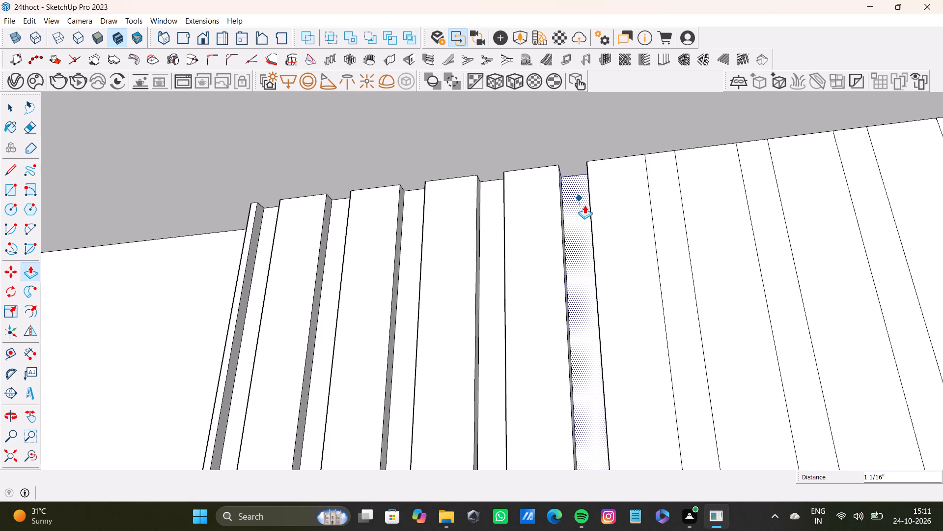
drag(584, 205, 497, 188)
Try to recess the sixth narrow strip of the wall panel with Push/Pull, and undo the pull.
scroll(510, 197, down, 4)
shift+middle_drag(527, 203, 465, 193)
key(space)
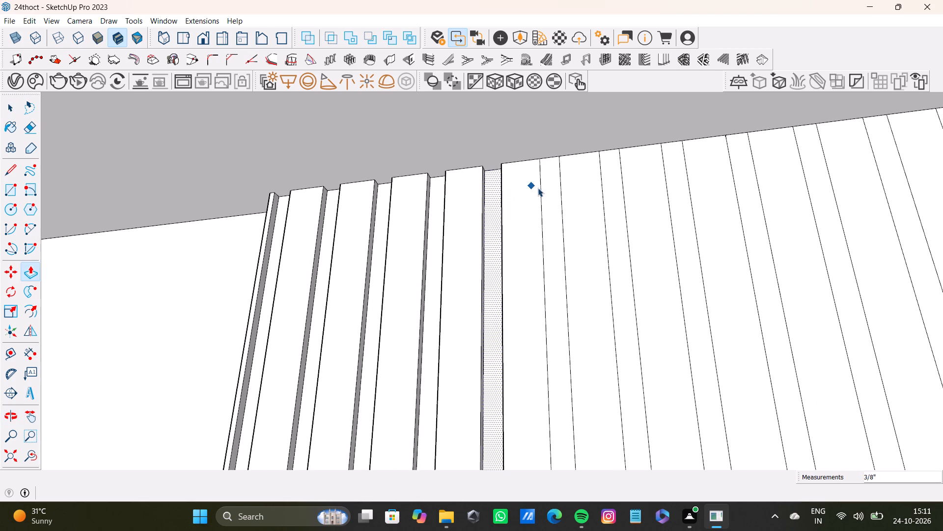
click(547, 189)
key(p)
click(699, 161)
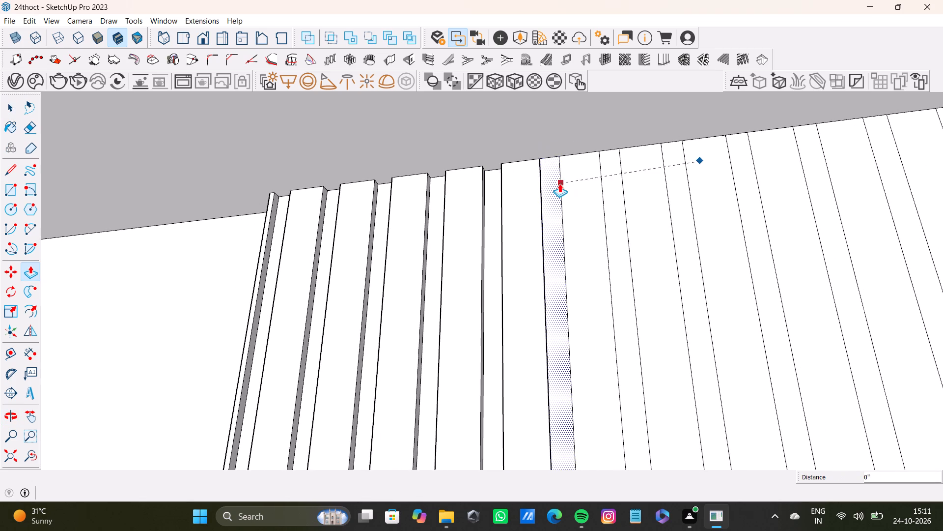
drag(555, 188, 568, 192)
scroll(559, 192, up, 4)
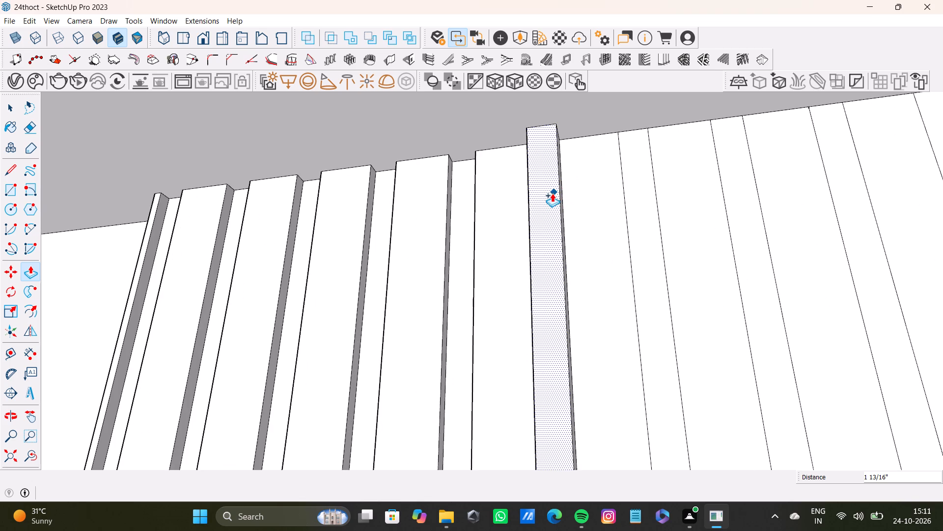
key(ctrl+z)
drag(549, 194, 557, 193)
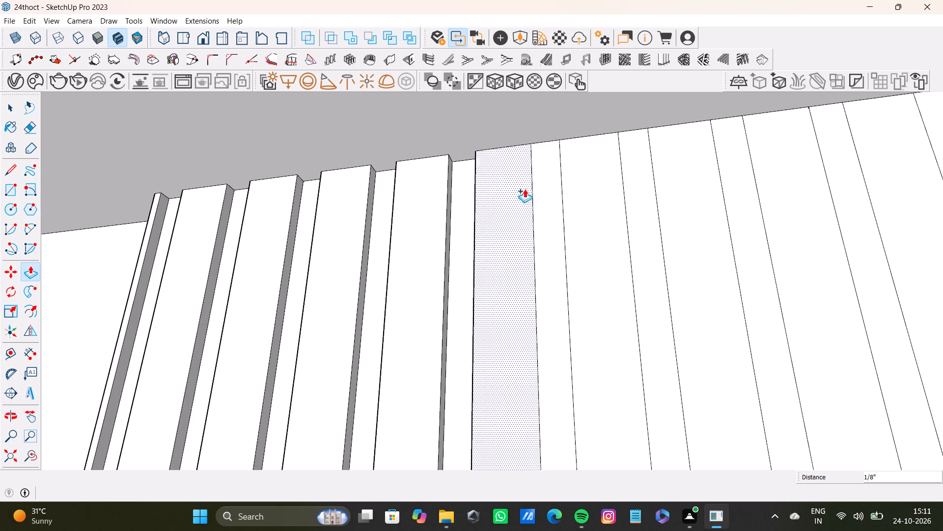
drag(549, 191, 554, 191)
Push/Pull the sixth narrow strip of the wall panel inward behind the neighbouring slats to form a groove.
scroll(545, 191, down, 4)
middle_drag(549, 198, 582, 235)
key(space)
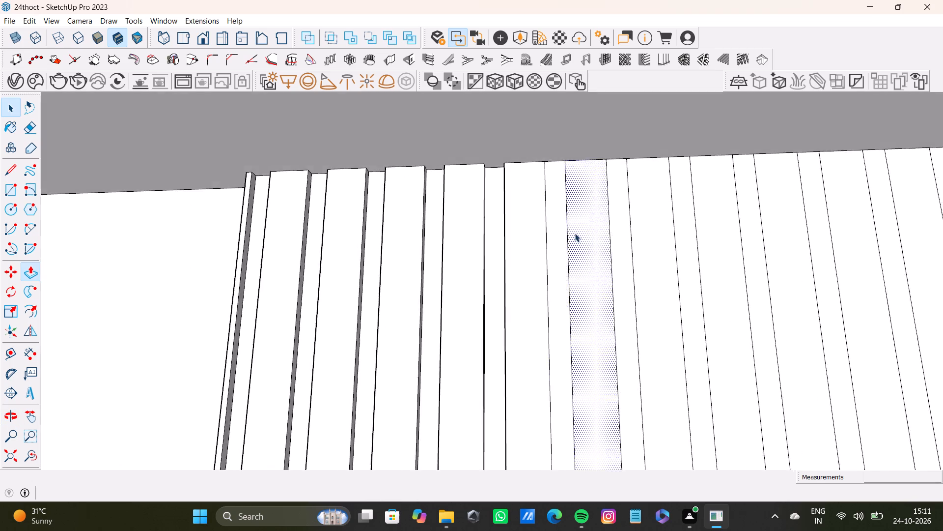
scroll(573, 233, up, 3)
click(550, 199)
key(p)
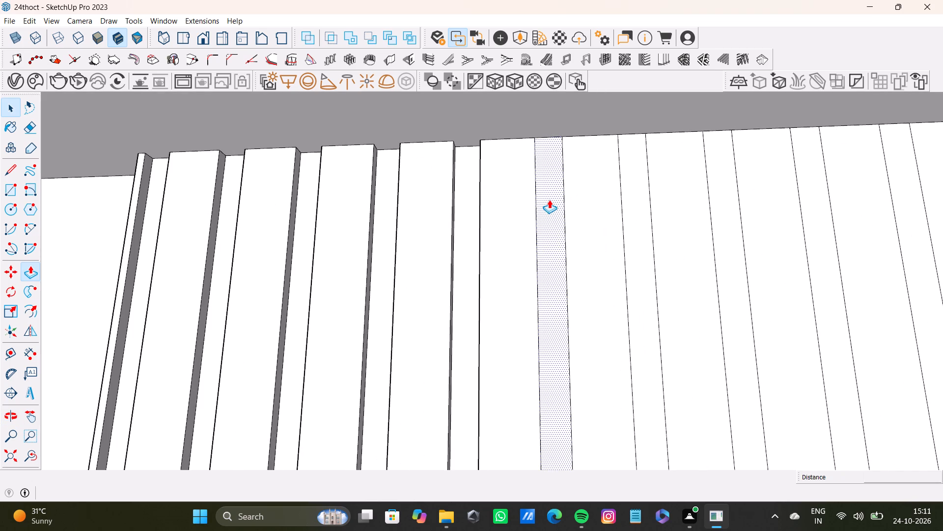
click(549, 200)
scroll(543, 199, up, 3)
middle_drag(543, 199, 619, 199)
scroll(615, 201, up, 1)
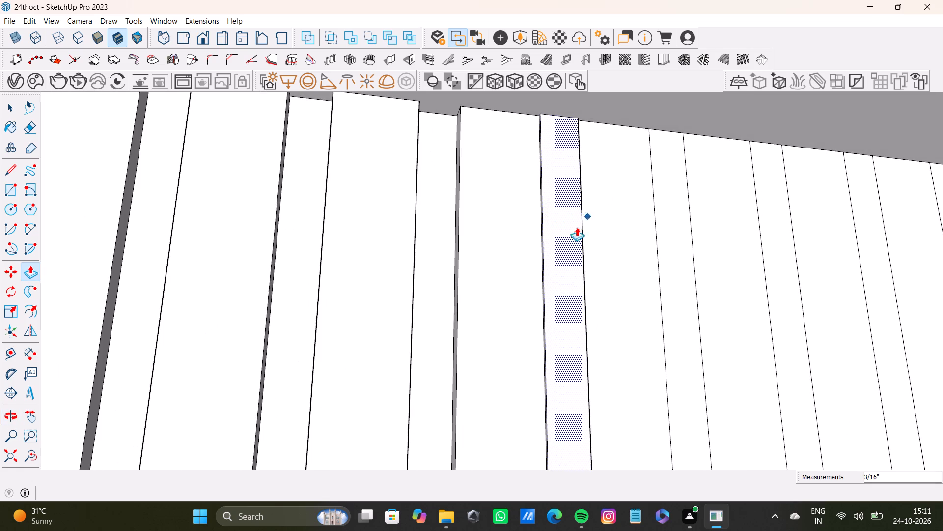
drag(564, 242, 439, 230)
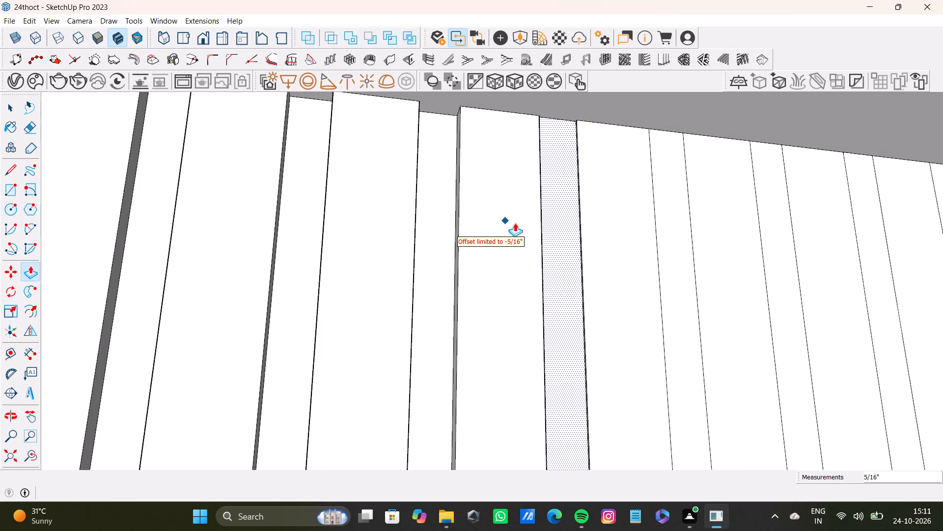
drag(551, 237, 542, 231)
drag(562, 244, 554, 228)
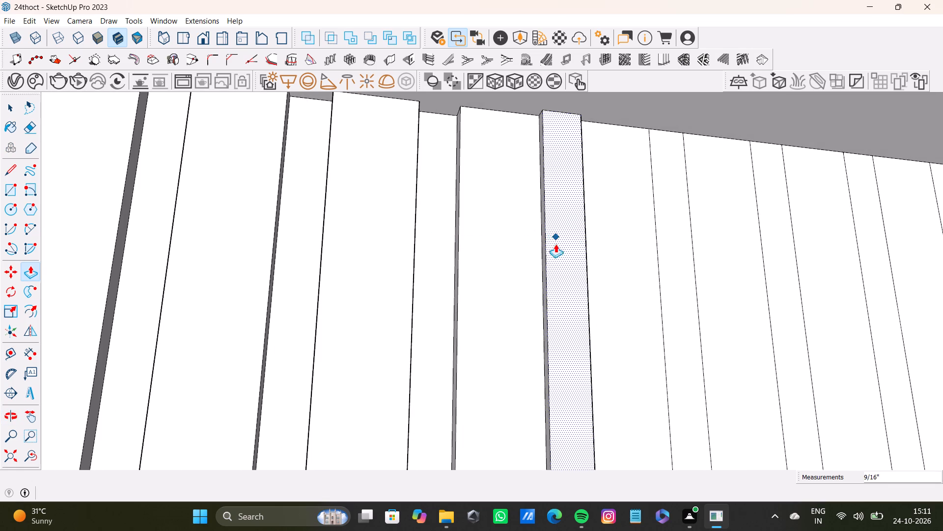
middle_drag(556, 246, 700, 271)
drag(590, 309, 530, 301)
drag(570, 309, 497, 297)
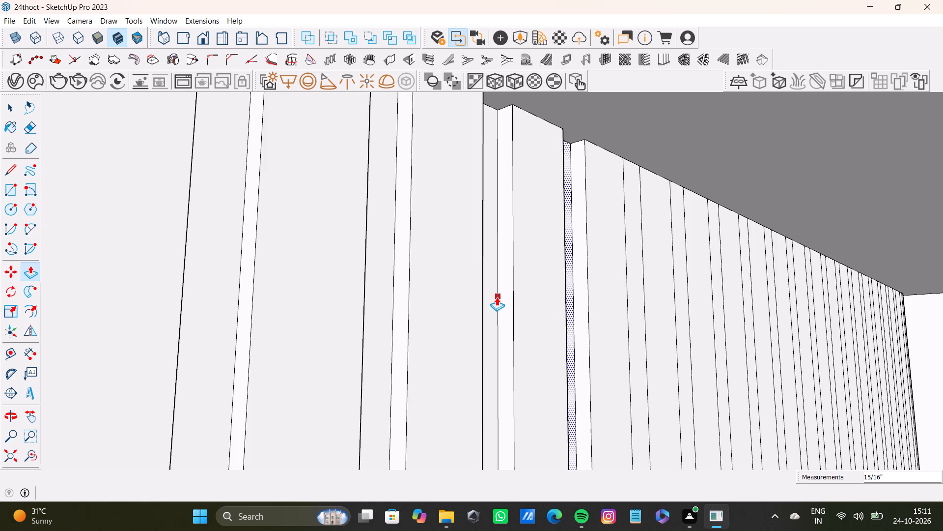
drag(497, 297, 499, 296)
Push/Pull the seventh narrow strip of the wall panel inward to form a groove.
scroll(527, 289, down, 5)
shift+middle_drag(556, 287, 535, 287)
scroll(566, 262, up, 4)
key(space)
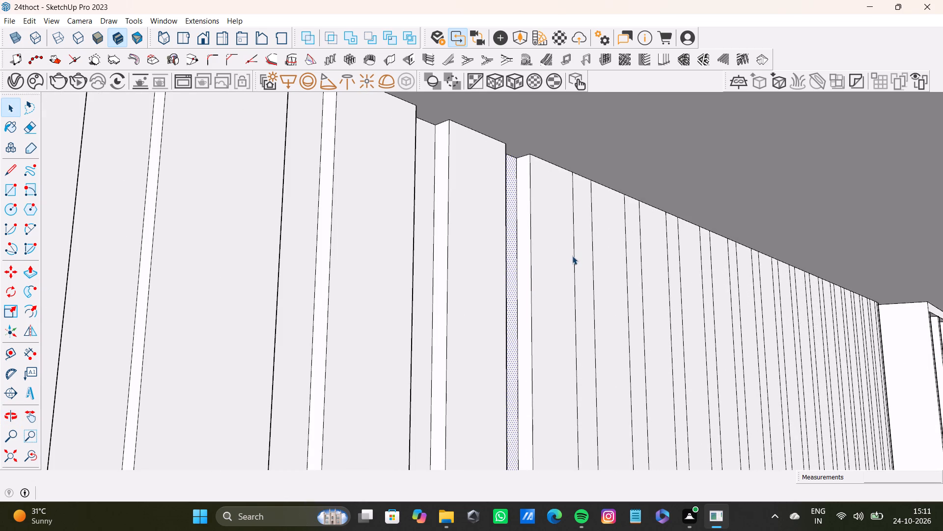
key(space)
click(585, 245)
key(p)
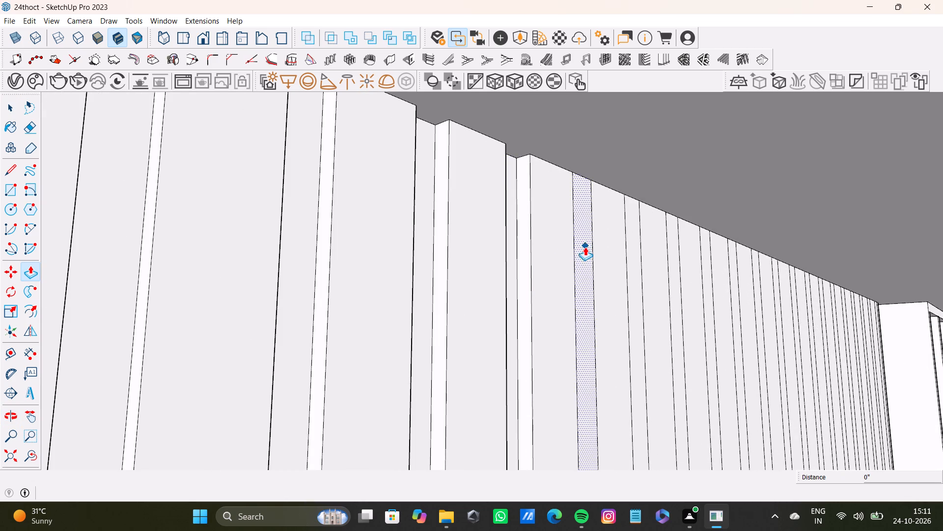
drag(582, 251, 503, 264)
Push/Pull the eighth narrow strip of the wall panel inward about 1 15/16" to form a groove.
scroll(525, 269, down, 3)
shift+middle_drag(543, 279, 442, 263)
key(space)
scroll(500, 246, up, 3)
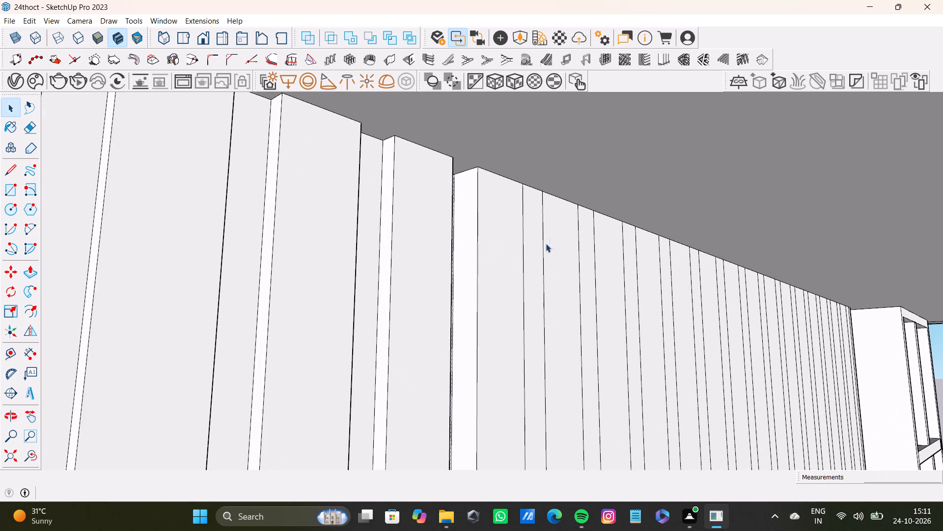
click(528, 255)
key(p)
drag(534, 255, 464, 260)
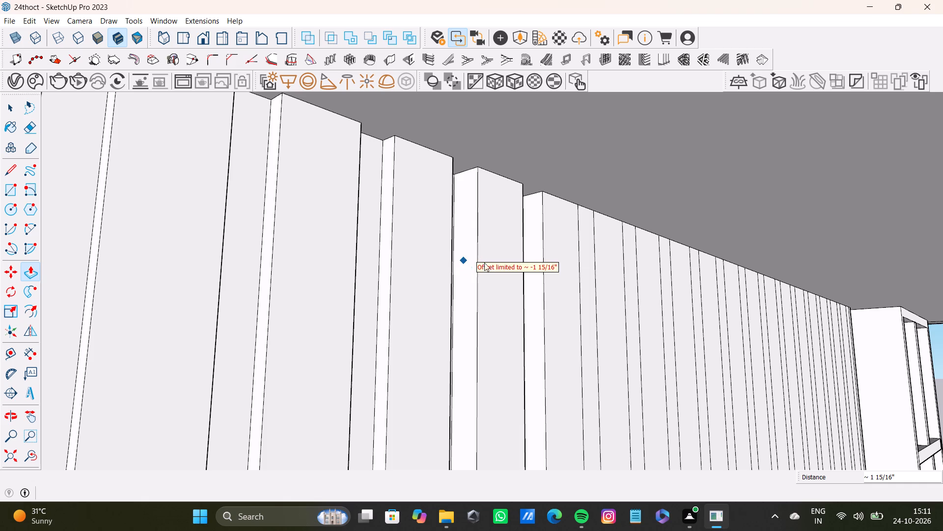
Push/Pull the ninth narrow strip of the wall panel inward about 1 15/16" to form a groove.
scroll(521, 270, down, 4)
shift+middle_drag(545, 273, 431, 285)
key(space)
scroll(484, 284, up, 4)
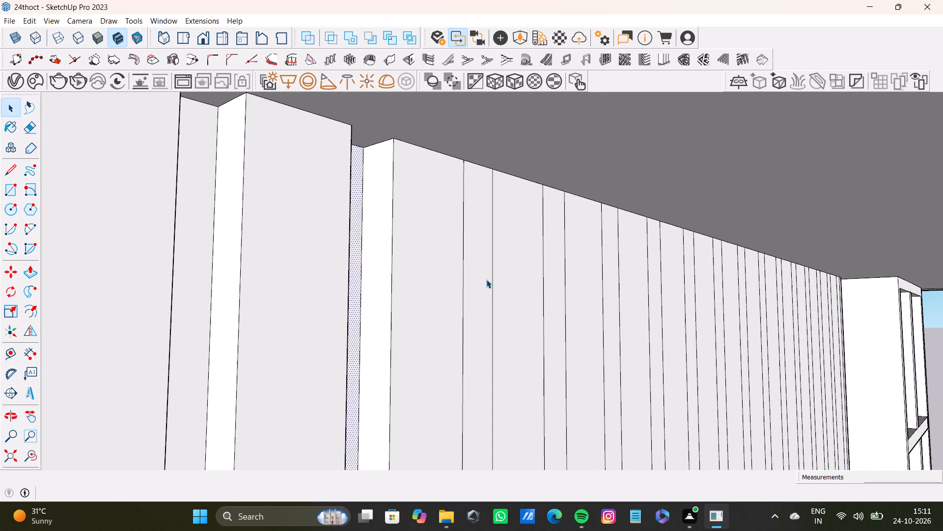
click(486, 279)
key(p)
drag(483, 285, 369, 283)
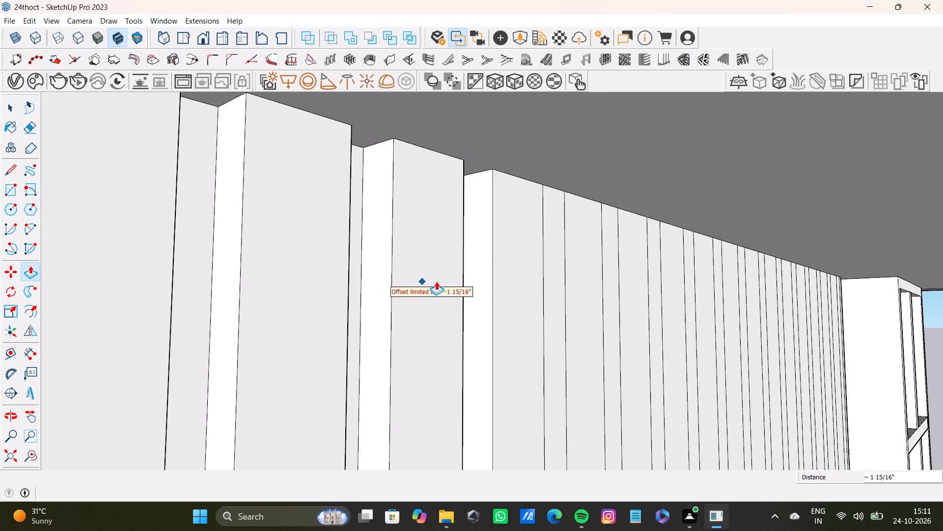
Push/Pull the tenth narrow strip of the wall panel inward behind the neighbouring slats to form a groove.
scroll(436, 281, down, 3)
shift+middle_drag(446, 282, 435, 294)
key(space)
scroll(479, 273, up, 3)
click(527, 255)
key(p)
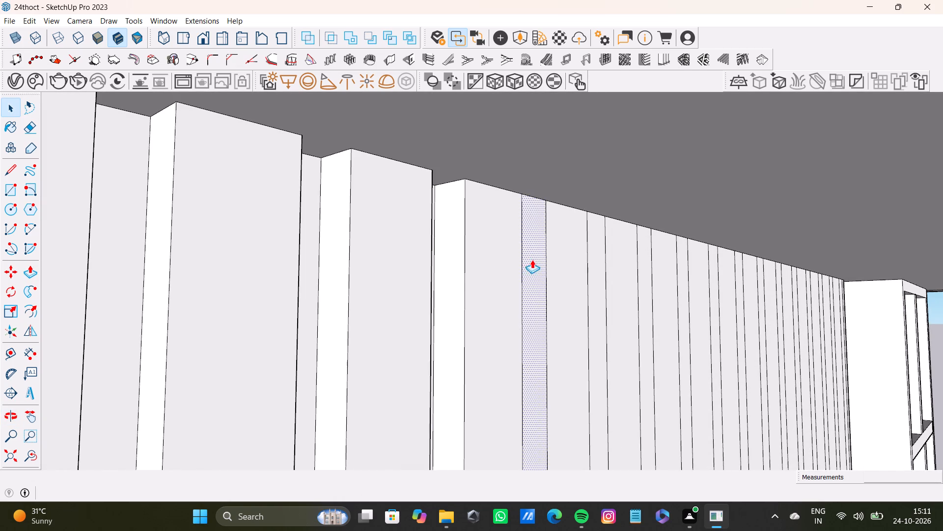
drag(532, 260, 439, 274)
Push/Pull the eleventh narrow strip of the wall panel inward to form a groove.
scroll(452, 274, down, 4)
shift+middle_drag(466, 279, 412, 289)
key(space)
scroll(475, 278, up, 3)
click(549, 280)
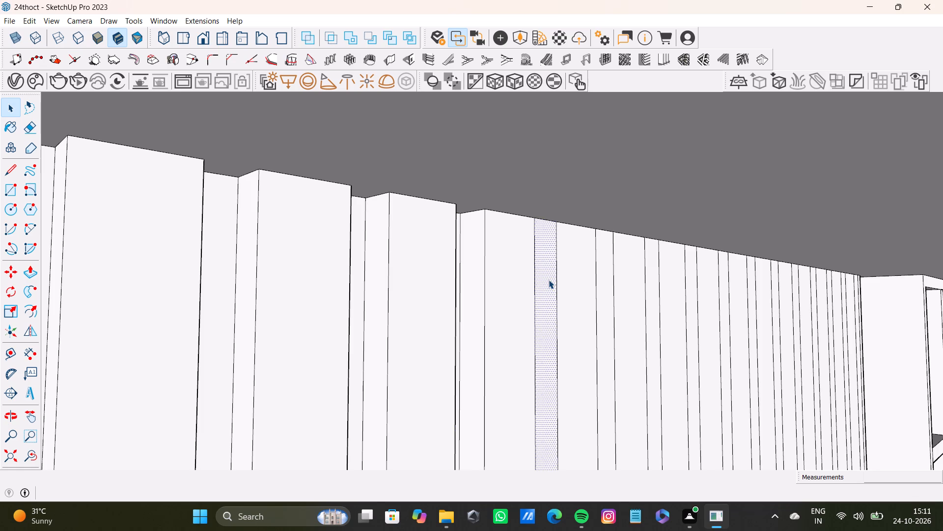
key(p)
drag(555, 281, 462, 273)
Push/Pull the twelfth narrow strip of the wall panel inward to form a groove.
scroll(479, 273, down, 4)
shift+middle_drag(494, 277, 440, 277)
key(space)
scroll(478, 272, up, 2)
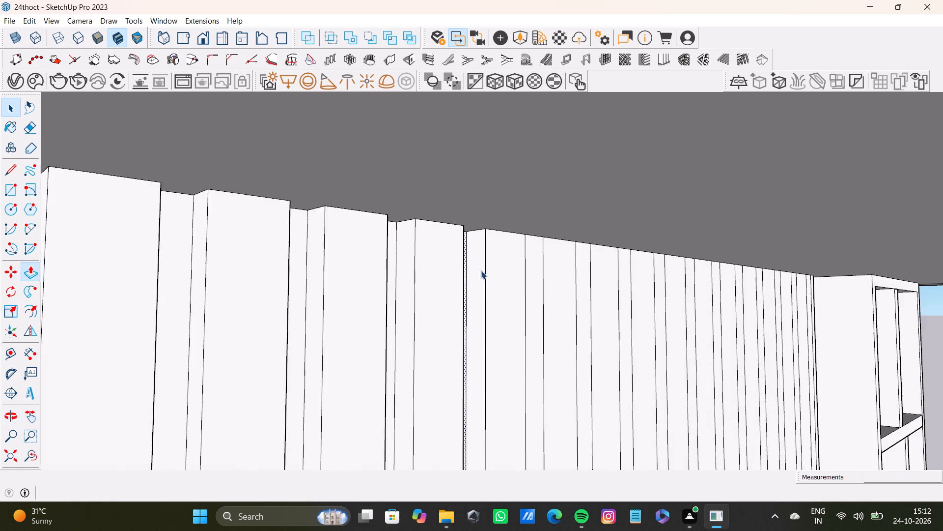
scroll(481, 270, up, 1)
click(538, 274)
key(p)
drag(538, 277, 480, 277)
Push/Pull the thirteenth narrow strip of the wall panel inward to form a groove.
scroll(506, 285, down, 4)
shift+middle_drag(527, 293, 405, 280)
key(space)
scroll(434, 271, up, 3)
click(458, 273)
key(p)
drag(458, 275, 437, 264)
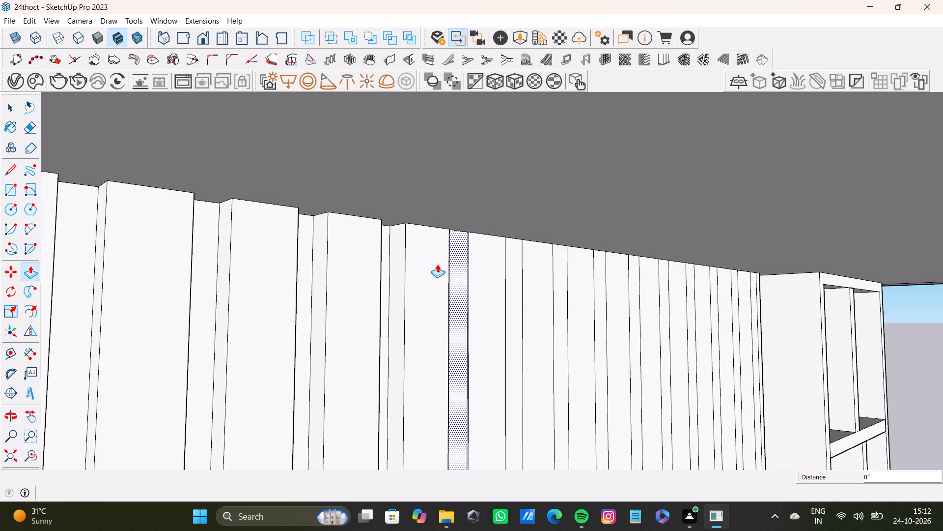
drag(437, 264, 387, 269)
Push/Pull the fourteenth narrow strip of the wall panel inward to form a groove.
scroll(459, 319, down, 3)
shift+middle_drag(481, 324, 354, 313)
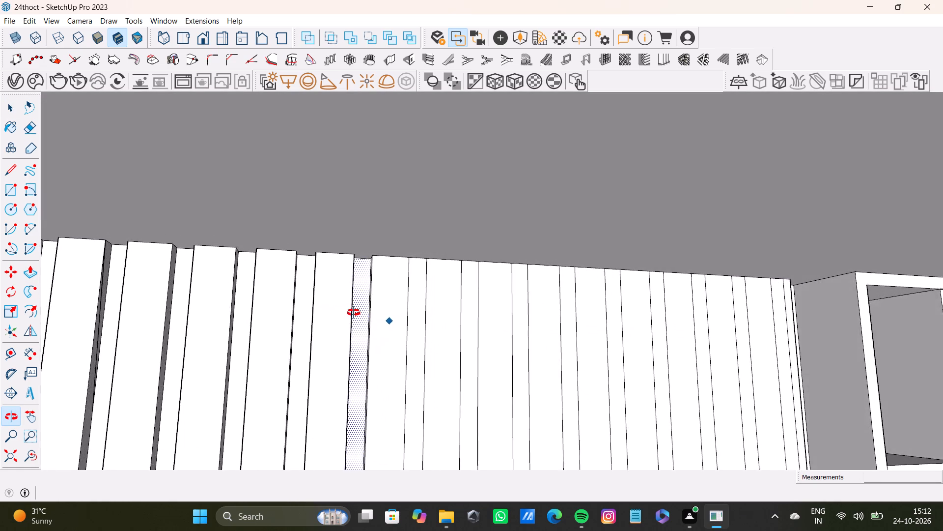
shift+middle_drag(354, 313, 470, 238)
key(space)
scroll(484, 237, up, 4)
click(489, 236)
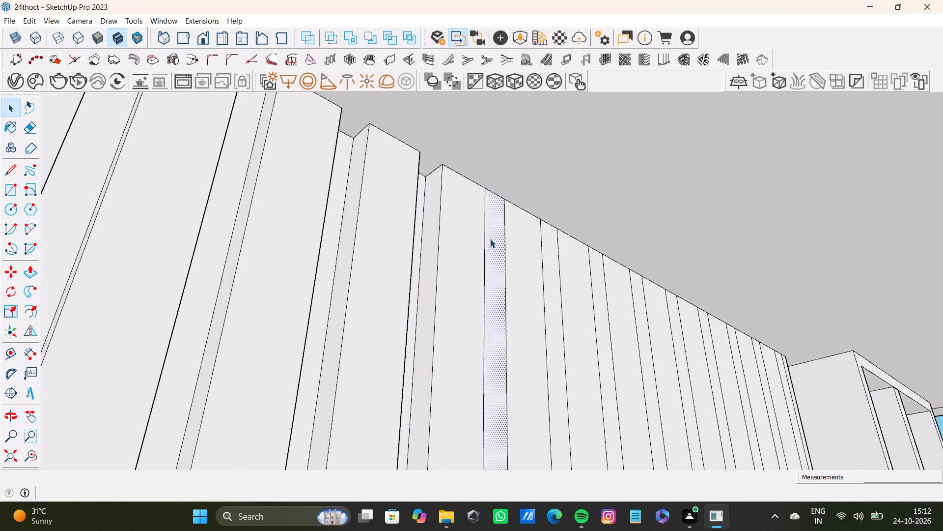
key(p)
drag(489, 240, 429, 240)
Push/Pull the fifteenth narrow strip of the wall panel inward to form a groove.
scroll(494, 268, down, 2)
middle_drag(497, 270, 483, 281)
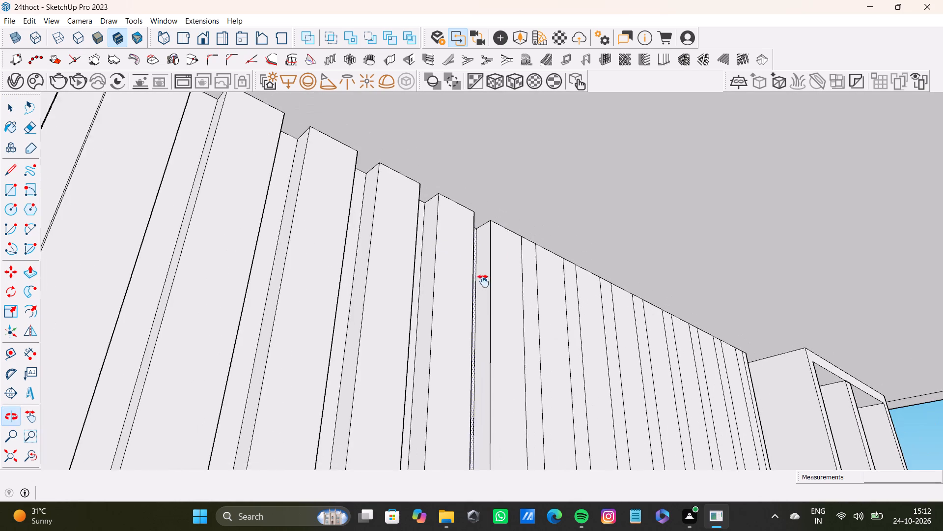
middle_drag(483, 281, 483, 281)
scroll(505, 272, up, 3)
key(space)
click(530, 267)
key(p)
drag(531, 271, 471, 279)
Push/Pull the sixteenth narrow strip of the wall panel inward about 1 15/16" to form a groove.
scroll(536, 291, down, 3)
shift+middle_drag(534, 286, 447, 279)
scroll(471, 272, up, 3)
key(space)
click(505, 274)
key(p)
drag(518, 284, 448, 283)
drag(509, 304, 456, 304)
Push/Pull the seventeenth narrow strip of the wall panel inward to form a groove.
scroll(512, 327, down, 3)
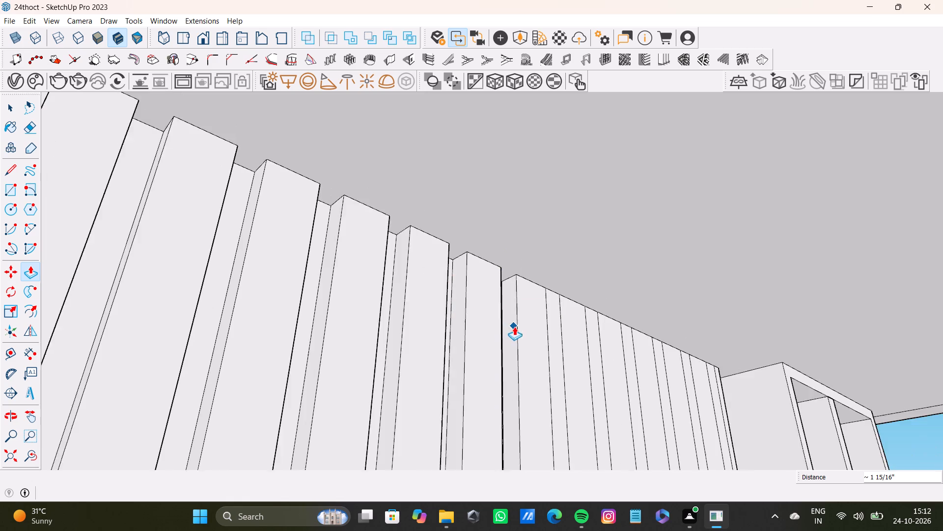
shift+middle_drag(514, 326, 438, 313)
key(space)
scroll(451, 307, up, 3)
click(497, 304)
key(p)
drag(496, 311, 429, 307)
Push/Pull the eighteenth narrow strip of the wall panel inward to form a groove.
shift+middle_drag(492, 316, 419, 313)
key(space)
click(486, 315)
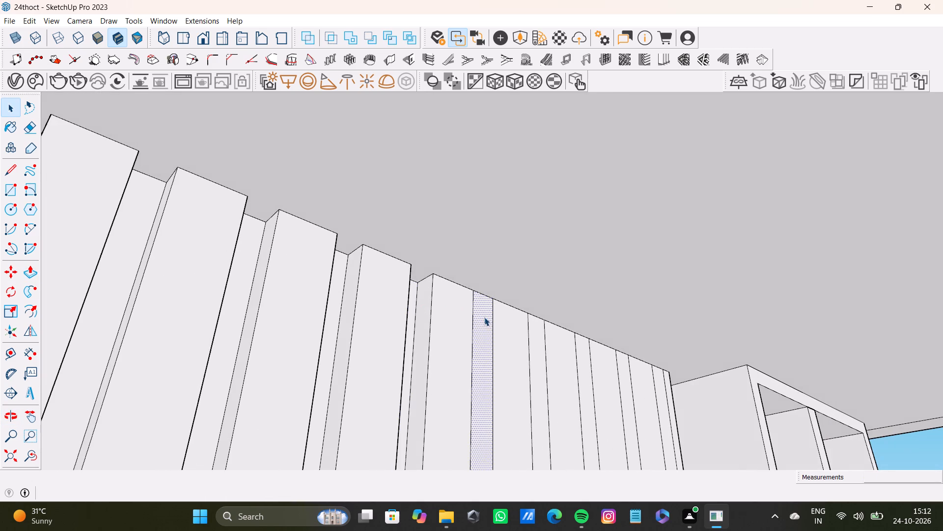
key(p)
drag(484, 317, 418, 301)
Push/Pull the nineteenth narrow strip, fourth from the shelving unit, inward about 1 7/8" to form a groove.
scroll(502, 339, down, 4)
shift+middle_drag(502, 340, 441, 328)
scroll(442, 324, up, 3)
key(space)
click(472, 330)
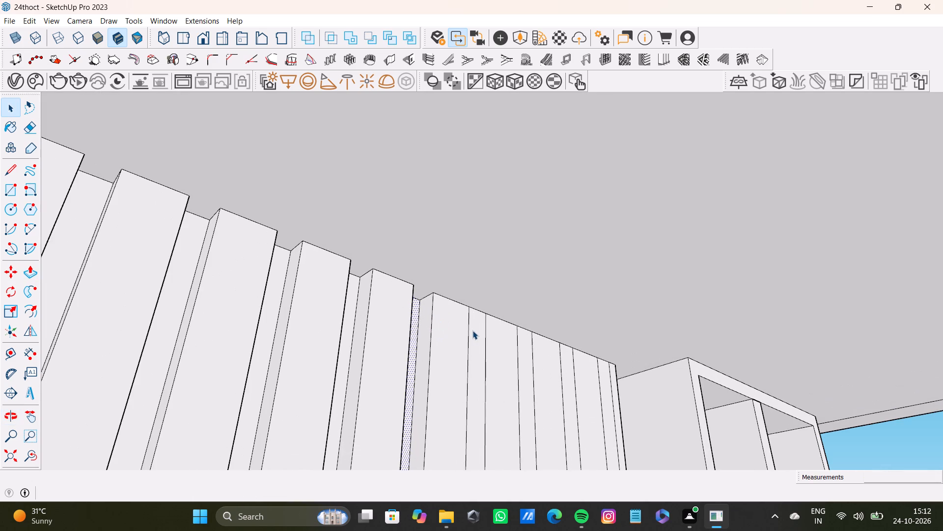
key(p)
drag(473, 332, 429, 332)
drag(473, 345, 454, 345)
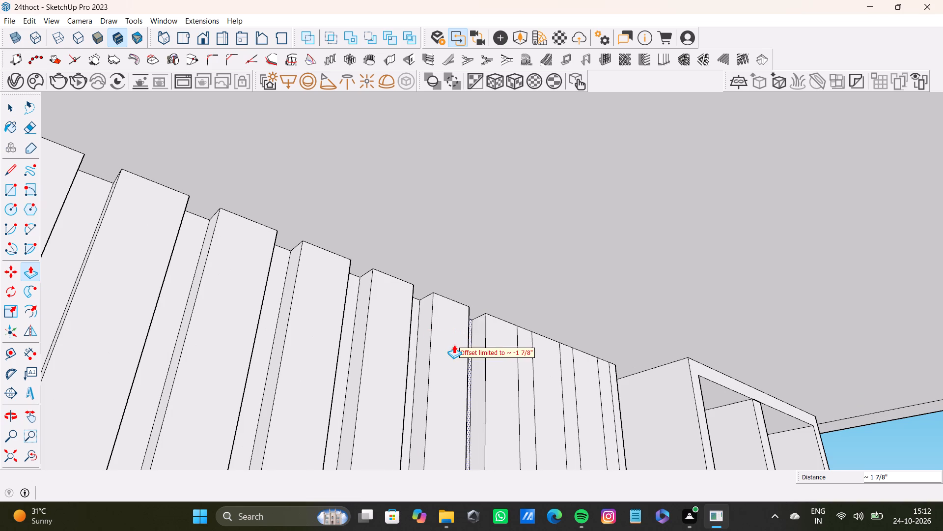
drag(454, 345, 418, 340)
Push/Pull the twentieth narrow strip, third from the shelving unit, inward about 1 7/8" to form a groove.
key(space)
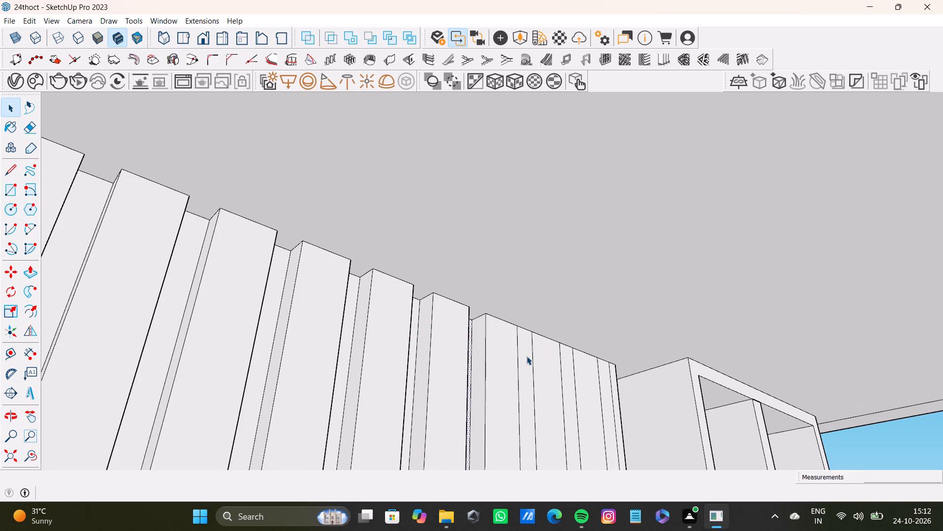
click(527, 356)
key(p)
drag(530, 356, 454, 348)
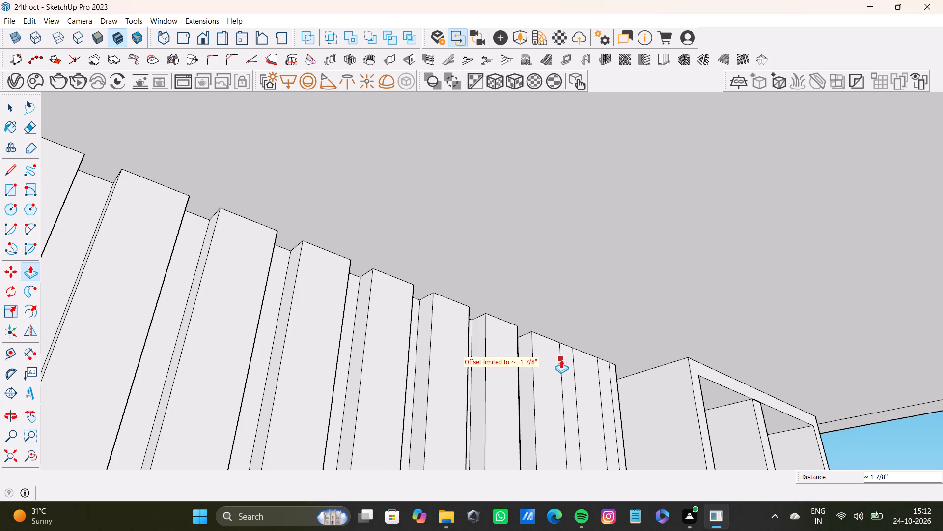
Push/Pull the second-to-last narrow strip before the shelving unit inward about 1 15/16" to form a groove.
key(space)
click(565, 367)
key(p)
drag(565, 366, 516, 370)
key(space)
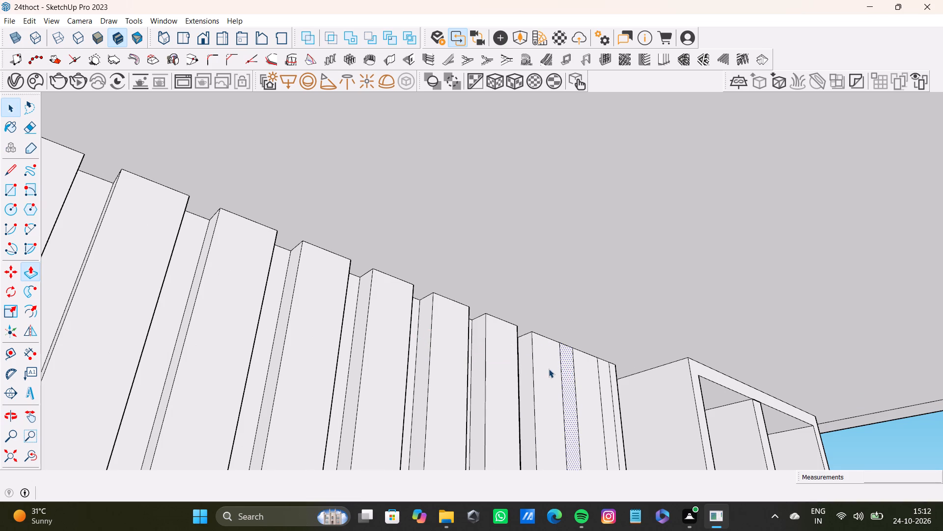
key(p)
drag(572, 378, 544, 380)
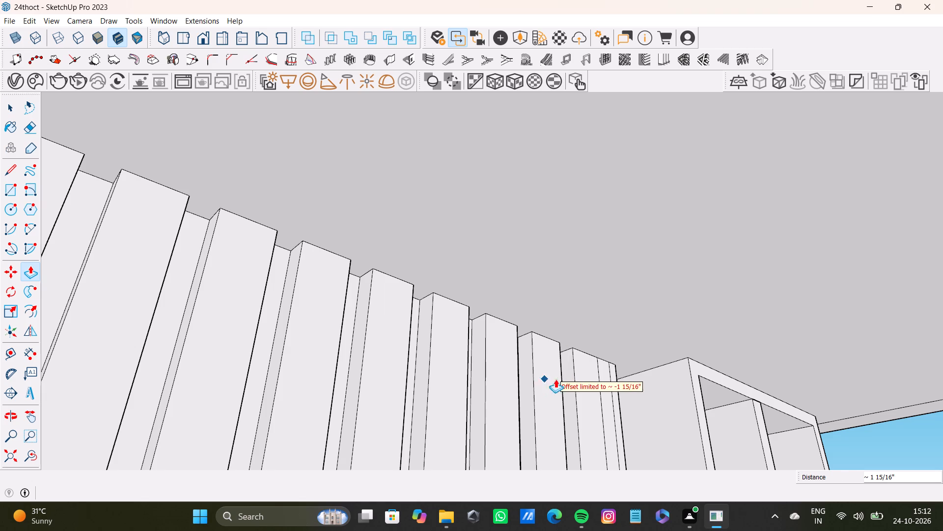
Push/Pull the last narrow strip beside the shelving unit inward about 1 7/8" to form a groove.
key(space)
click(604, 383)
key(p)
drag(604, 383, 551, 384)
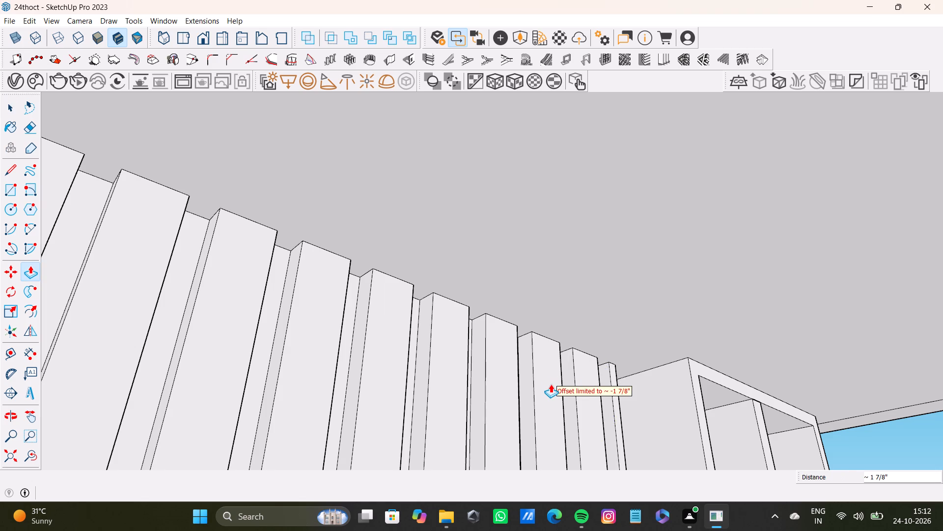
Examine the fluted wall panel within the whole room from the front and from below.
scroll(552, 384, down, 8)
drag(33, 461, 25, 457)
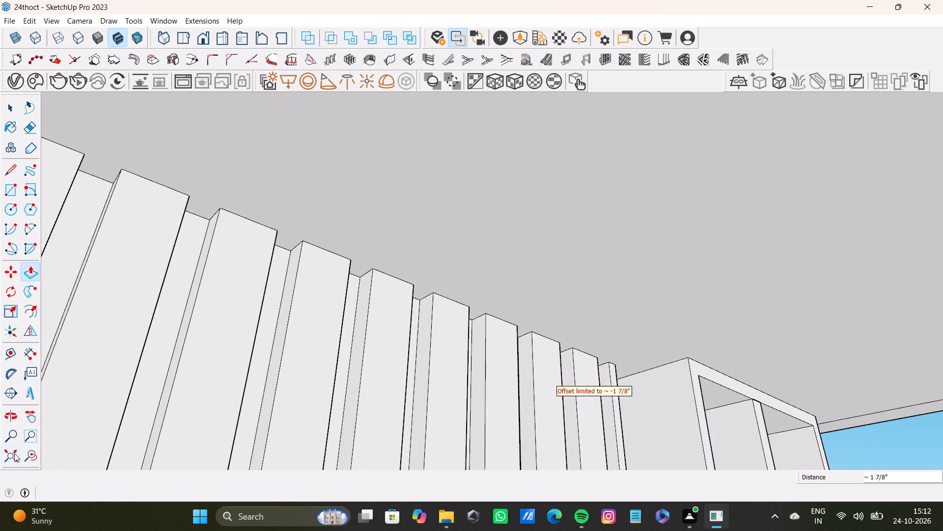
click(14, 453)
middle_drag(467, 285, 362, 415)
scroll(732, 254, up, 4)
shift+middle_drag(776, 231, 436, 273)
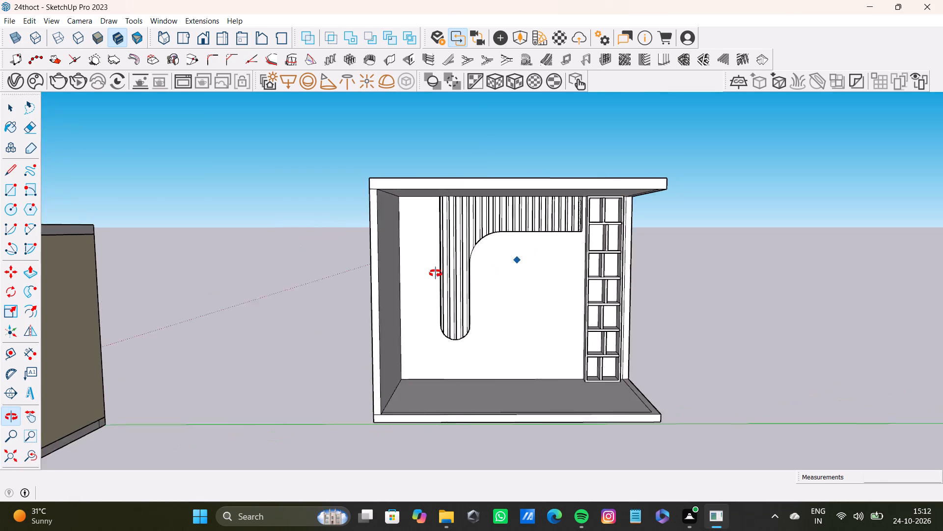
shift+middle_drag(436, 273, 441, 255)
scroll(613, 228, up, 7)
scroll(565, 232, down, 9)
middle_drag(582, 245, 495, 148)
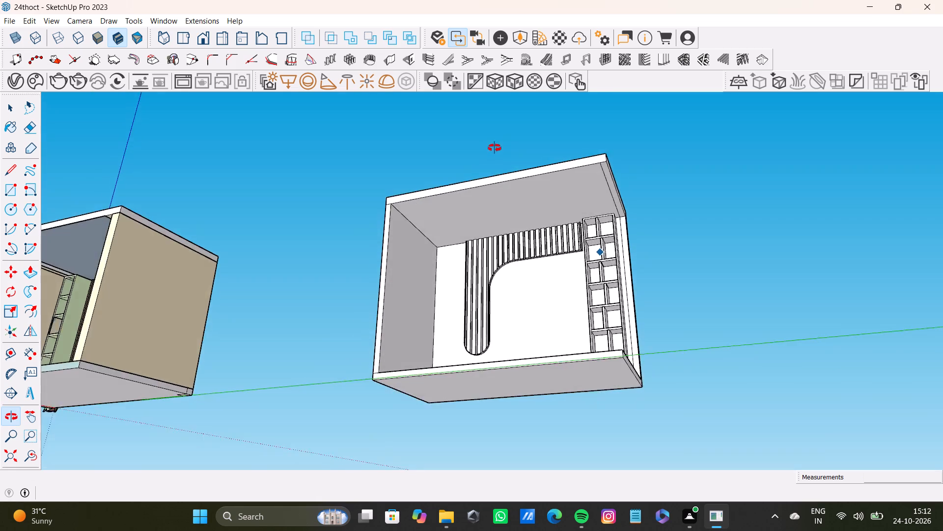
middle_drag(495, 148, 558, 156)
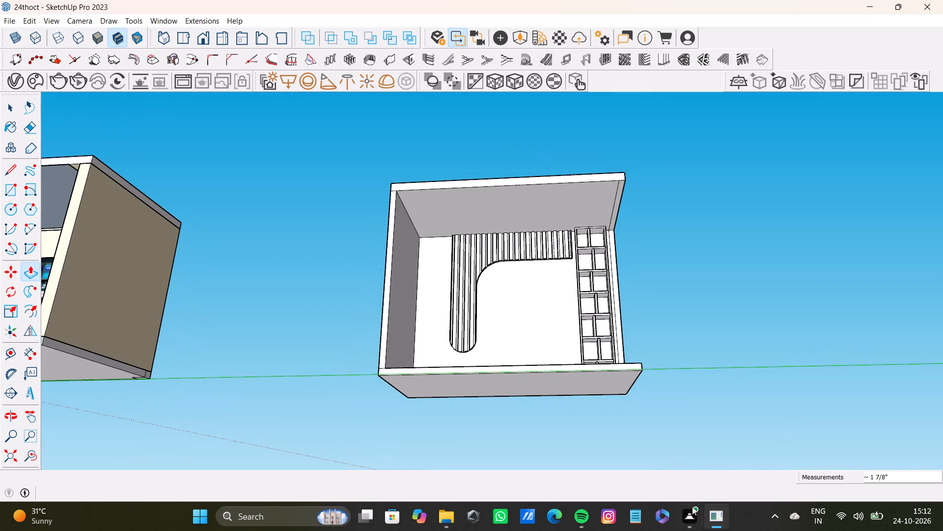
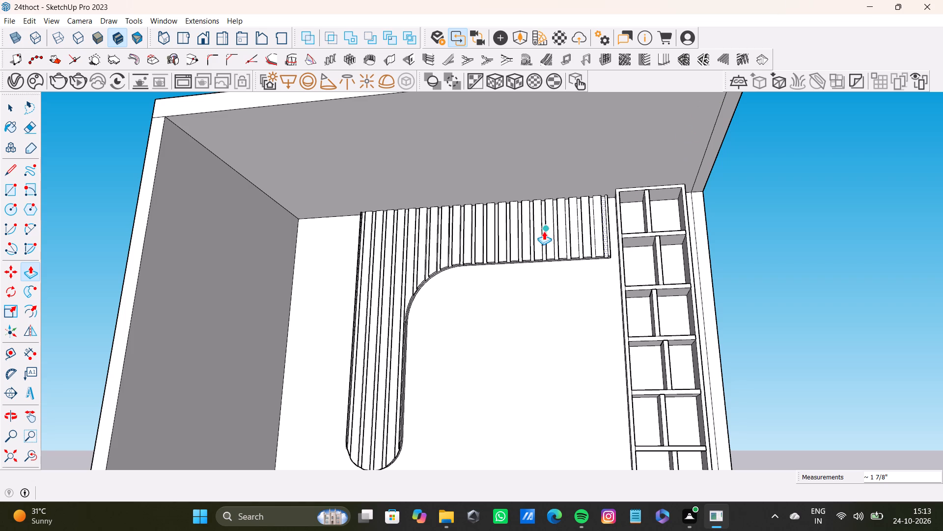
Examine the room with its fluted panel, shelving unit and plain side wall from several angles.
scroll(507, 239, down, 8)
middle_drag(516, 238, 413, 243)
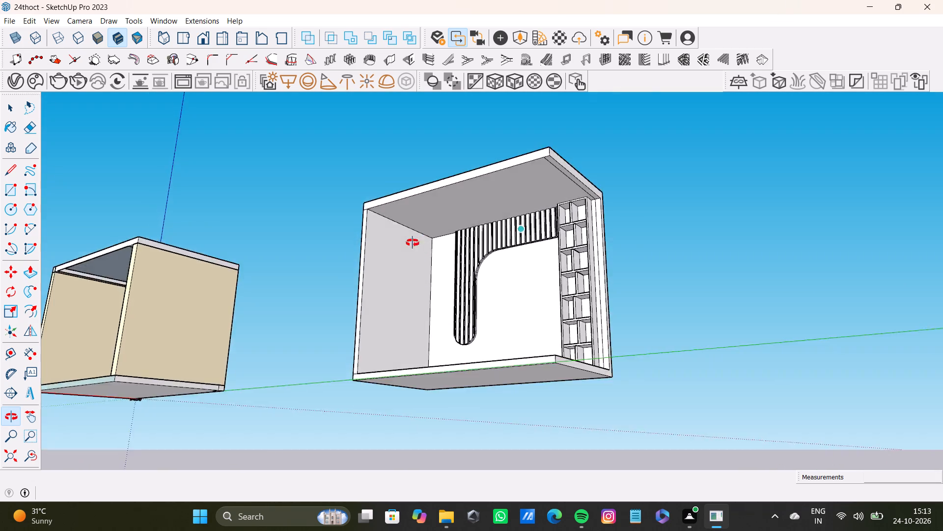
middle_drag(413, 243, 392, 281)
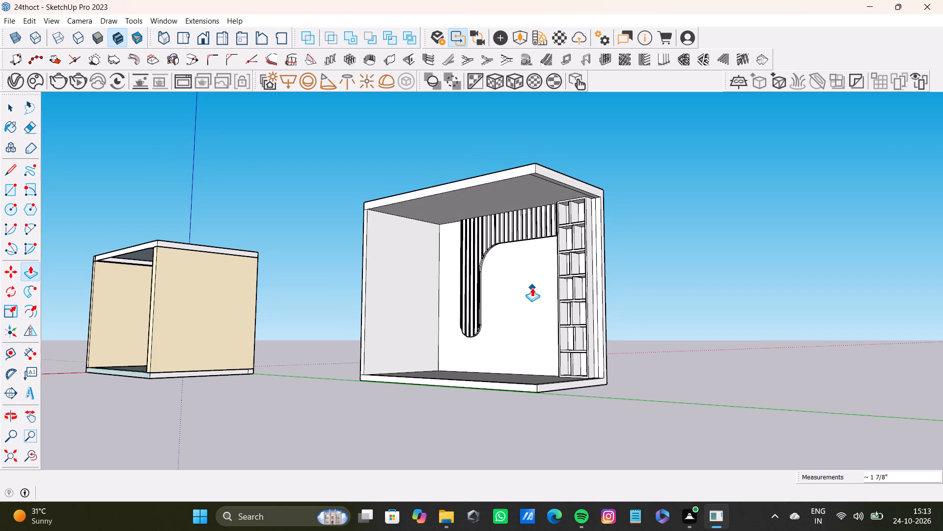
scroll(536, 137, down, 3)
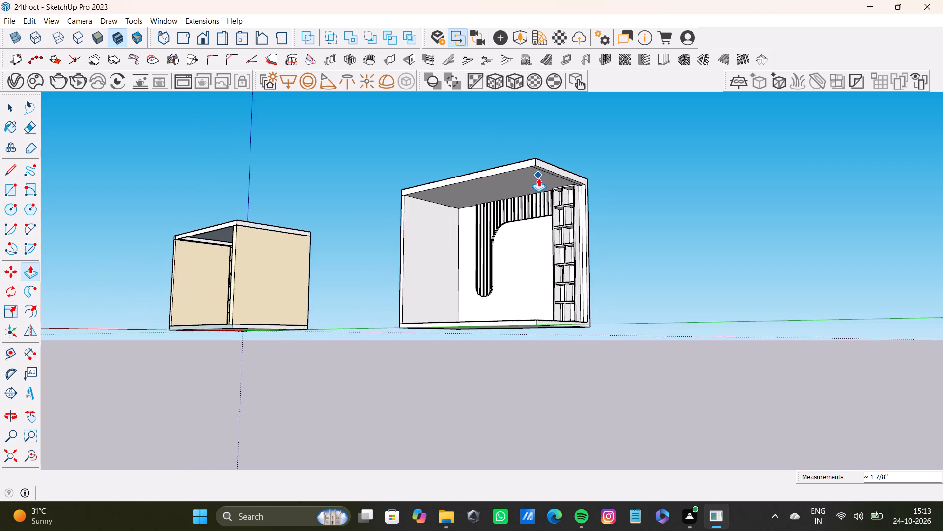
scroll(538, 178, down, 3)
middle_drag(527, 215, 560, 290)
scroll(556, 284, up, 8)
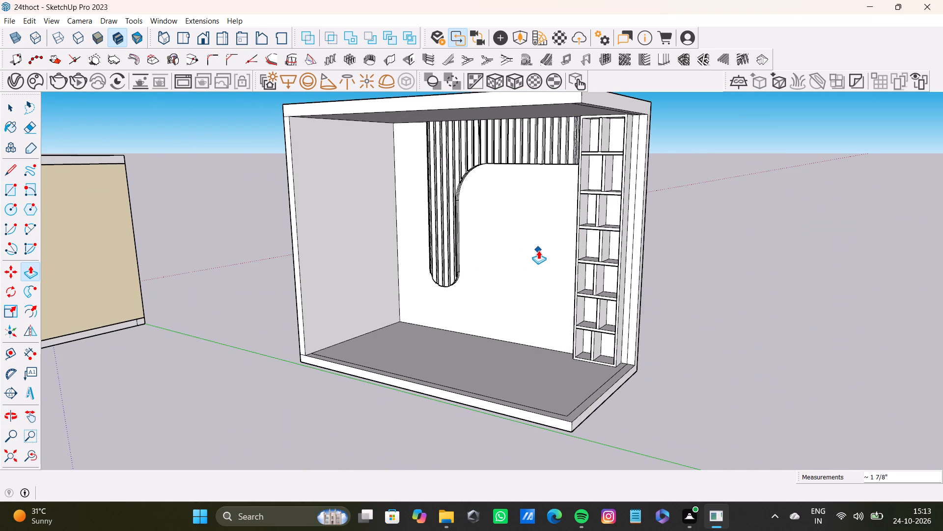
scroll(422, 243, up, 4)
middle_drag(431, 234, 368, 191)
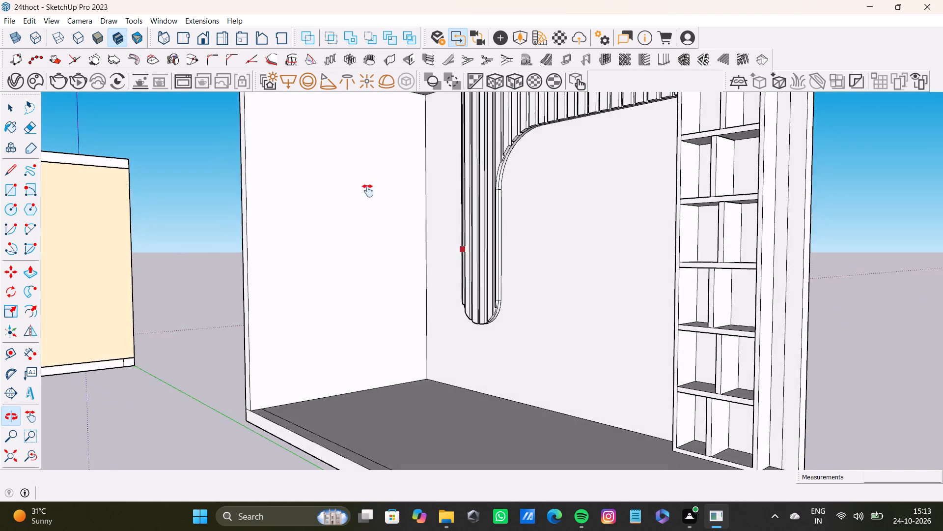
middle_drag(368, 191, 390, 271)
shift+scroll(390, 272, down, 3)
shift+middle_drag(400, 273, 353, 193)
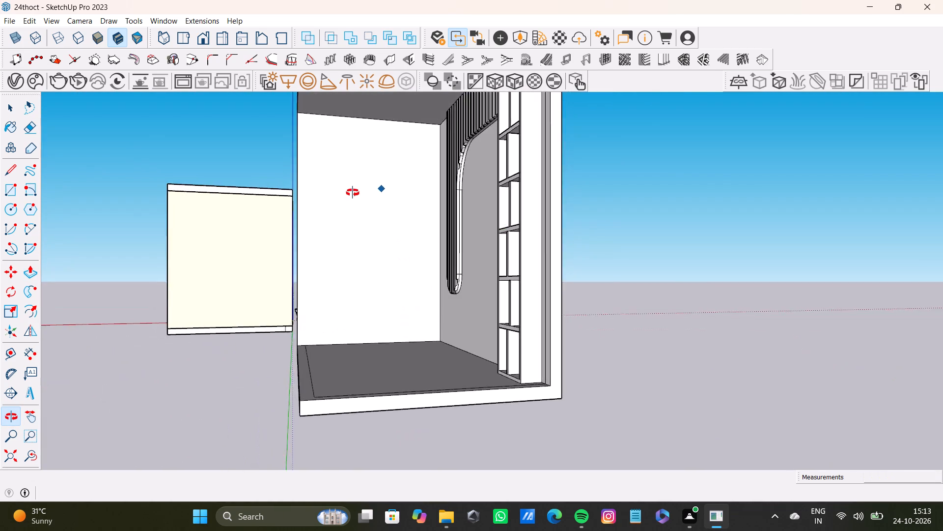
shift+middle_drag(353, 193, 402, 220)
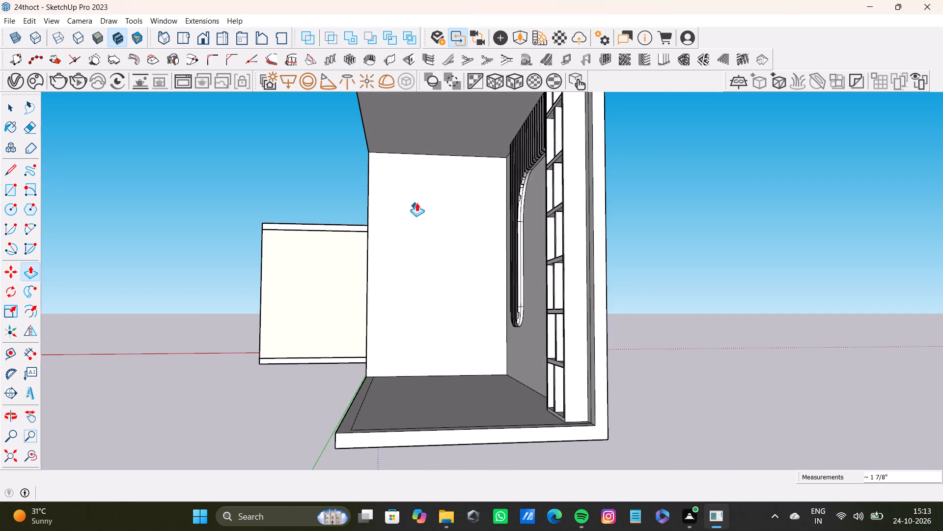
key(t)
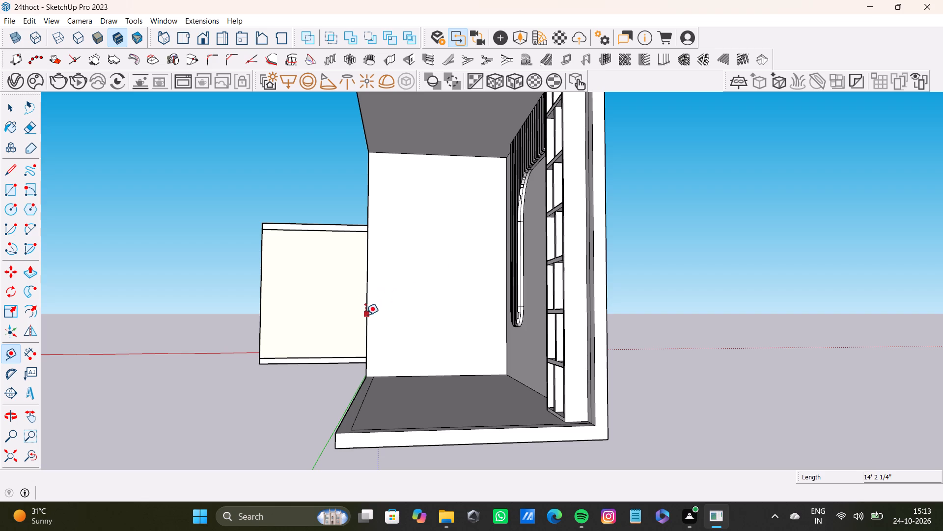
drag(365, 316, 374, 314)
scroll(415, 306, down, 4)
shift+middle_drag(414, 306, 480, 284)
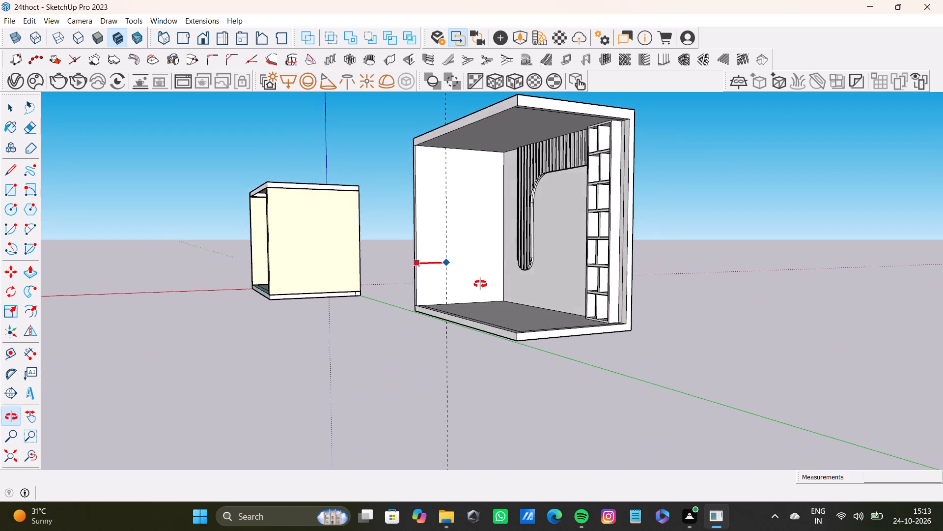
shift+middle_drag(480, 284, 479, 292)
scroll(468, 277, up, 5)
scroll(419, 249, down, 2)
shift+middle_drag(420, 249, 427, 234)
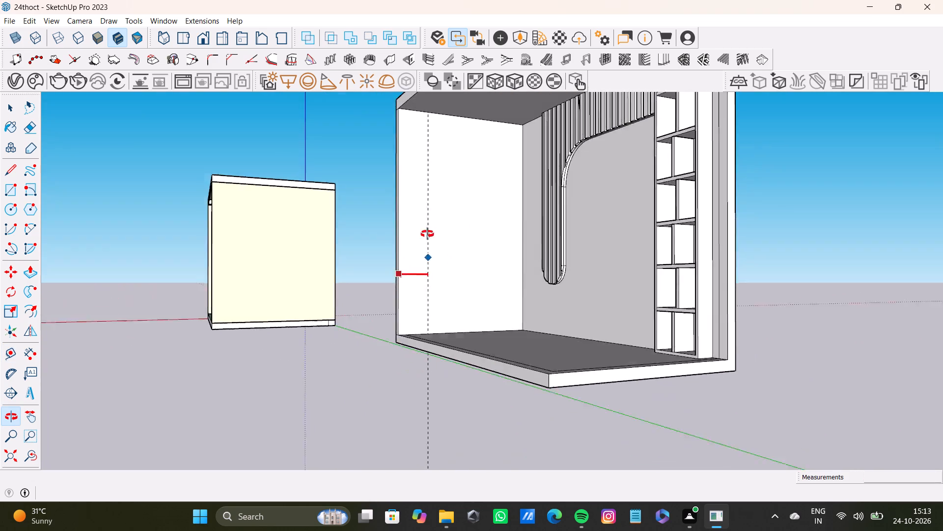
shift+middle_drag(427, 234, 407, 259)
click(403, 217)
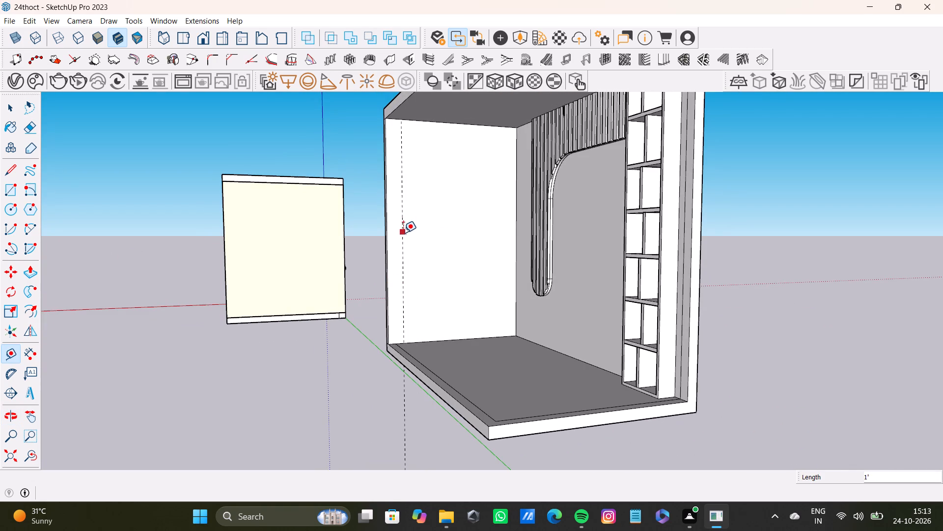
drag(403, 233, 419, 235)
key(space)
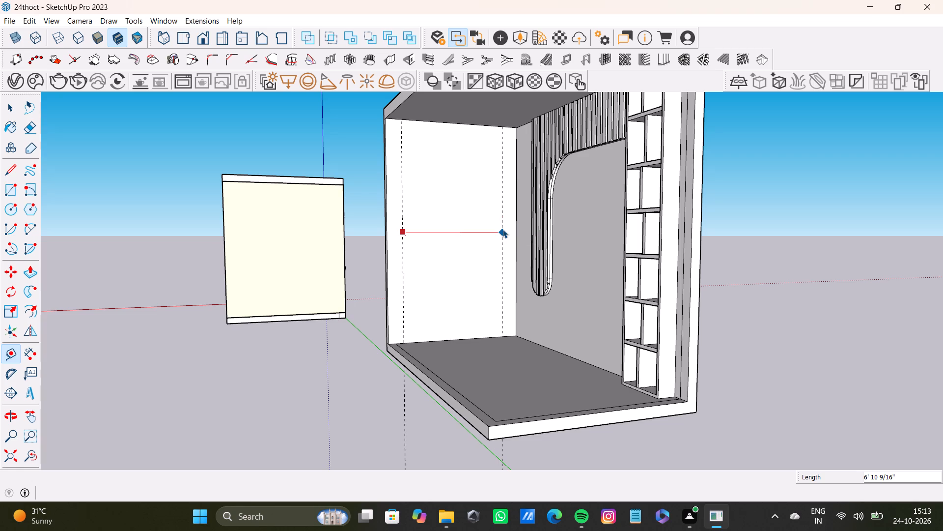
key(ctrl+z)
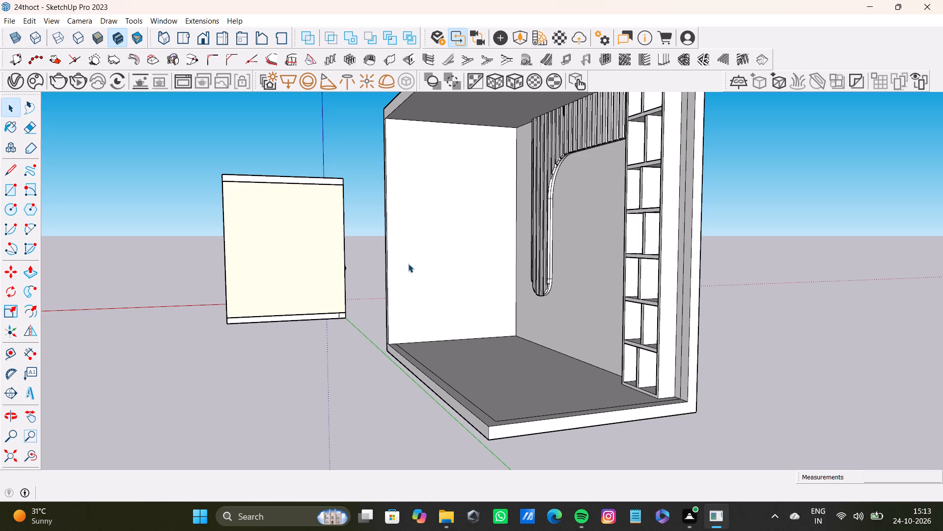
Place a vertical guide on the plain side wall opposite the shelving unit, 1' in from its open front edge.
key(r)
key(t)
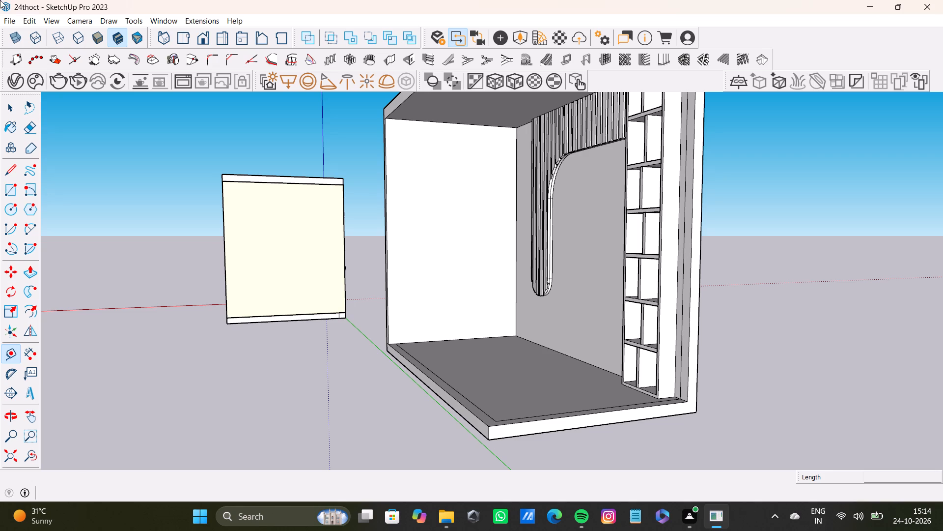
scroll(462, 184, down, 7)
shift+middle_drag(454, 193, 444, 207)
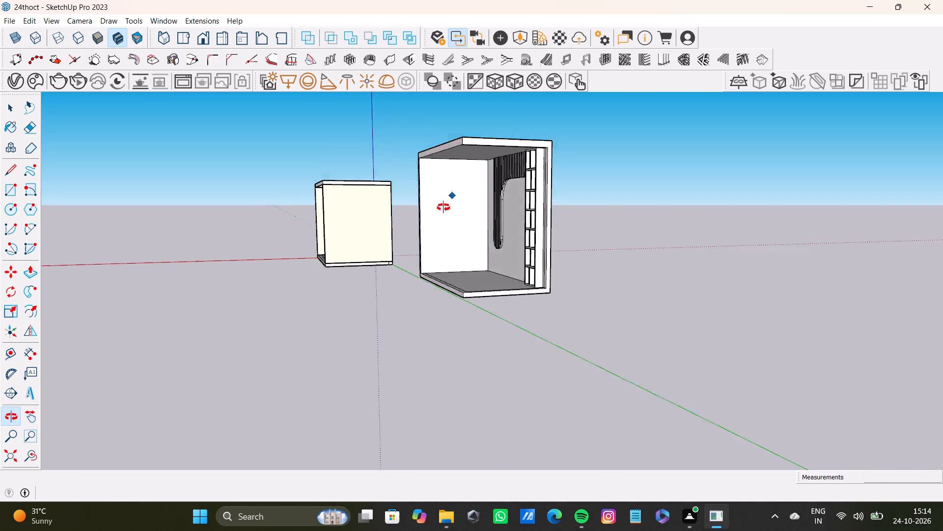
shift+middle_drag(444, 207, 440, 183)
scroll(443, 207, up, 4)
shift+middle_drag(448, 206, 444, 235)
key(t)
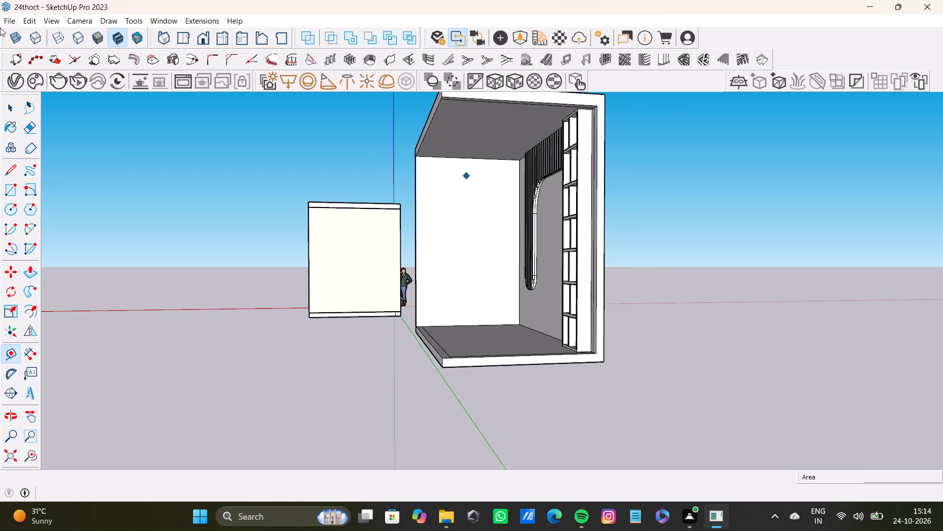
scroll(393, 238, up, 7)
middle_drag(472, 279, 437, 267)
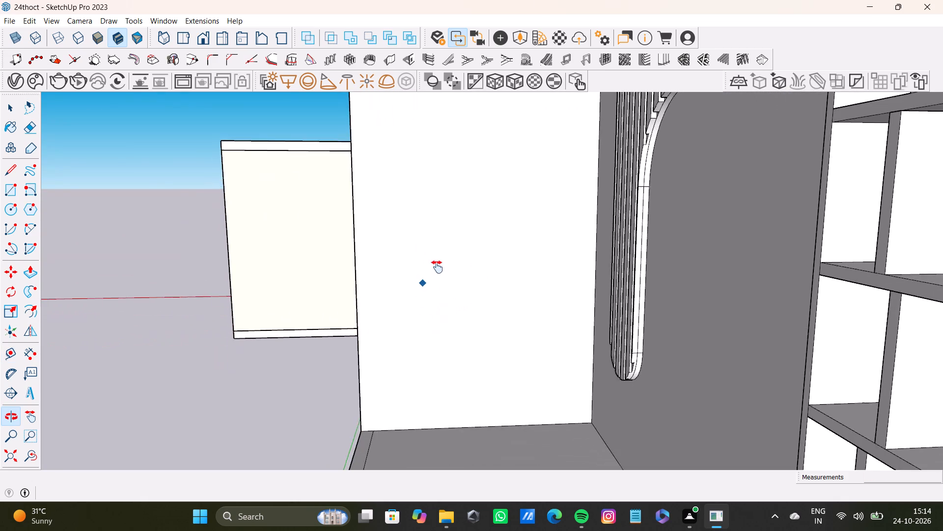
middle_drag(437, 267, 430, 269)
scroll(335, 312, up, 2)
drag(354, 327, 359, 327)
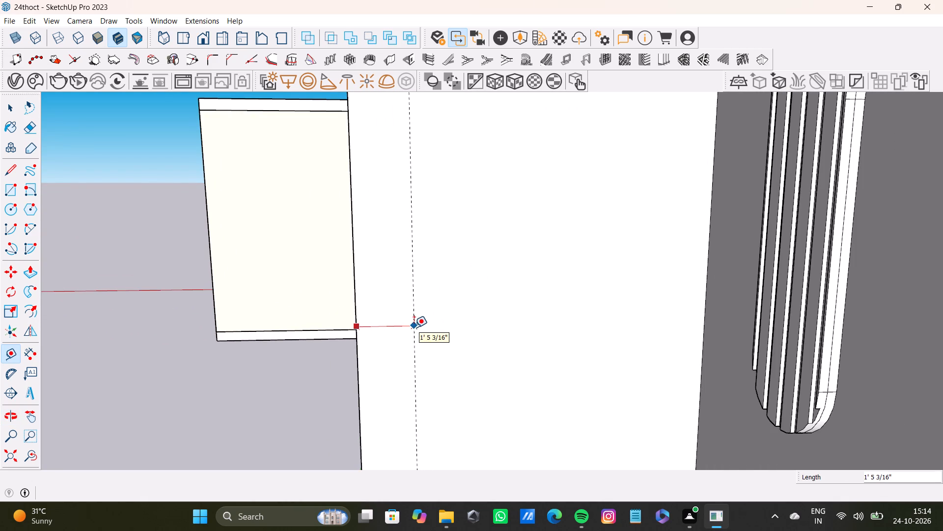
text(1')
key(Return)
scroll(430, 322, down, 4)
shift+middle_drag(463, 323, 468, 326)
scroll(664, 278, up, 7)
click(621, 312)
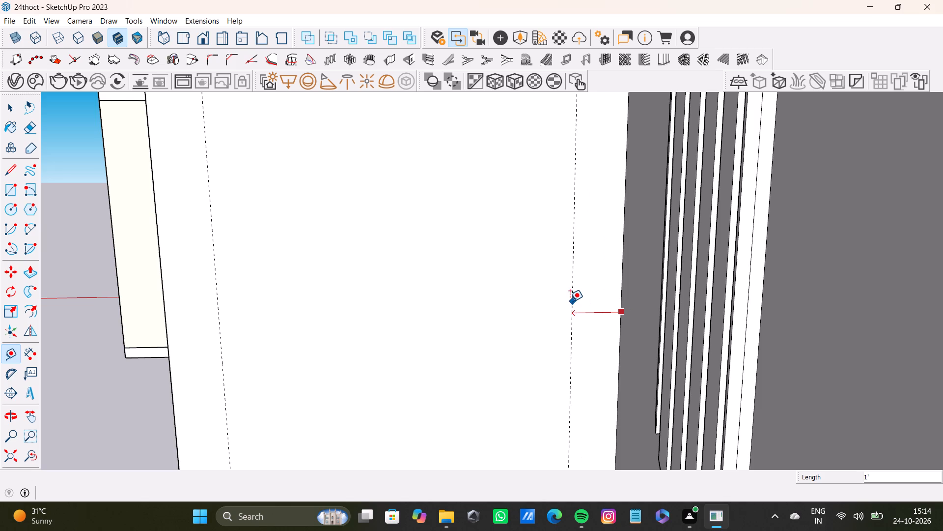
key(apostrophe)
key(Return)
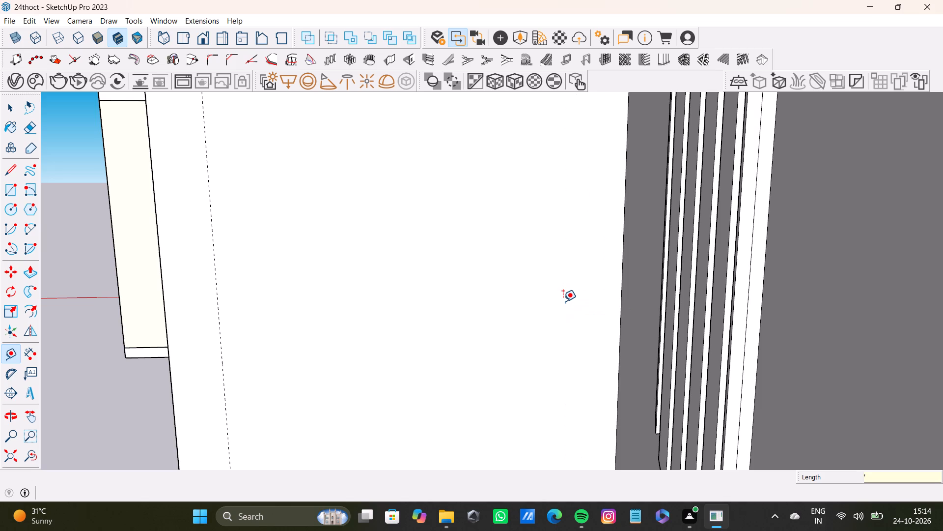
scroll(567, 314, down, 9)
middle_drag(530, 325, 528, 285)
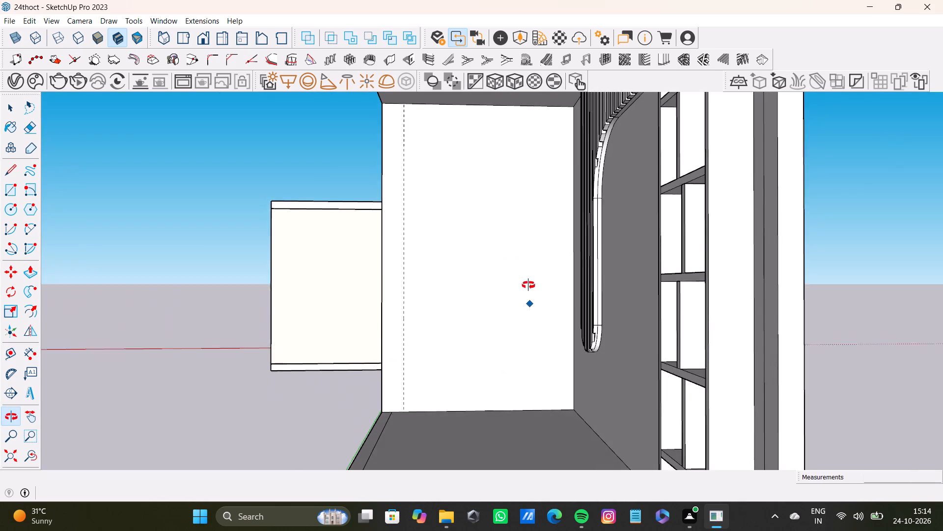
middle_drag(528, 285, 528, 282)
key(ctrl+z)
Place a vertical guide on the plain side wall, 1' in from its corner with the back wall.
scroll(578, 265, up, 7)
drag(577, 295, 565, 295)
text(1')
key(Return)
scroll(500, 289, down, 8)
key(space)
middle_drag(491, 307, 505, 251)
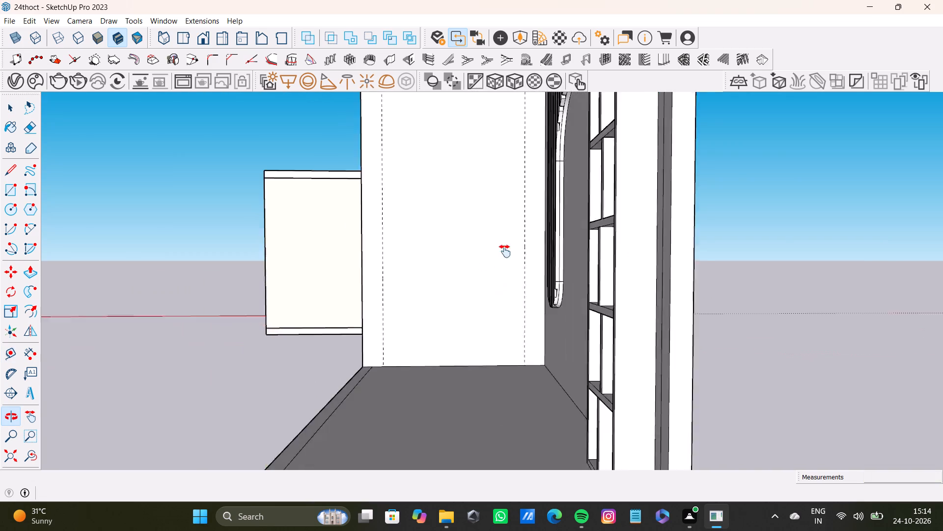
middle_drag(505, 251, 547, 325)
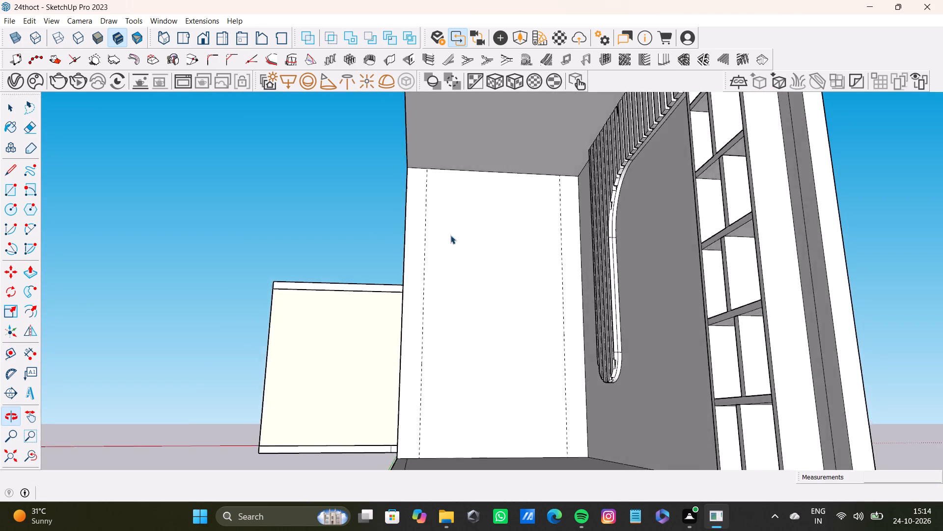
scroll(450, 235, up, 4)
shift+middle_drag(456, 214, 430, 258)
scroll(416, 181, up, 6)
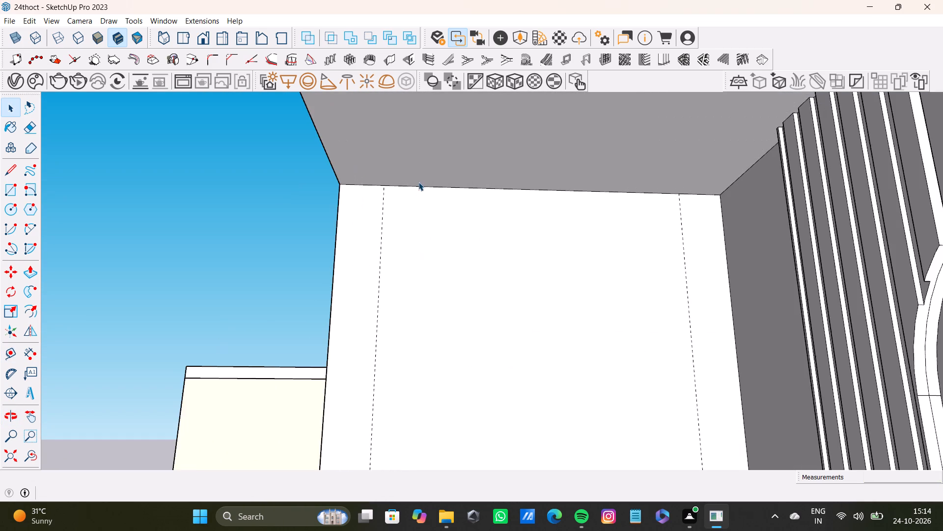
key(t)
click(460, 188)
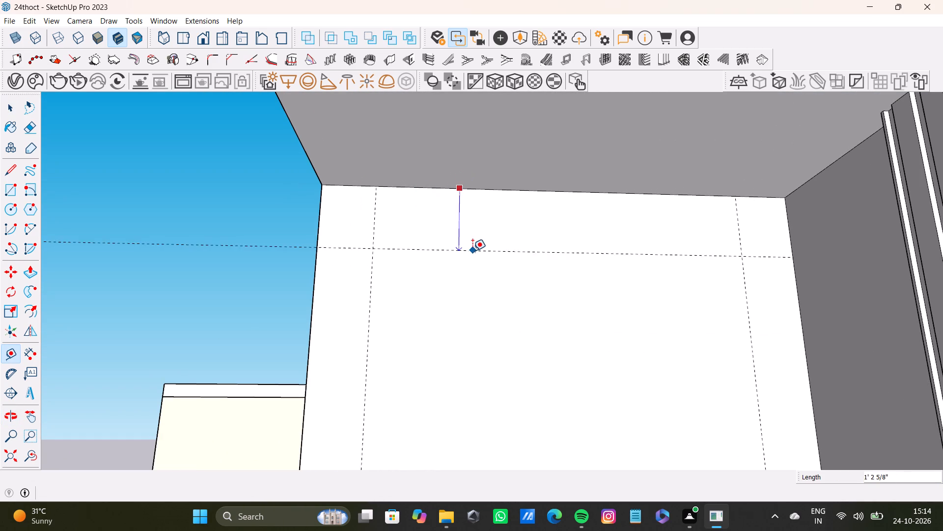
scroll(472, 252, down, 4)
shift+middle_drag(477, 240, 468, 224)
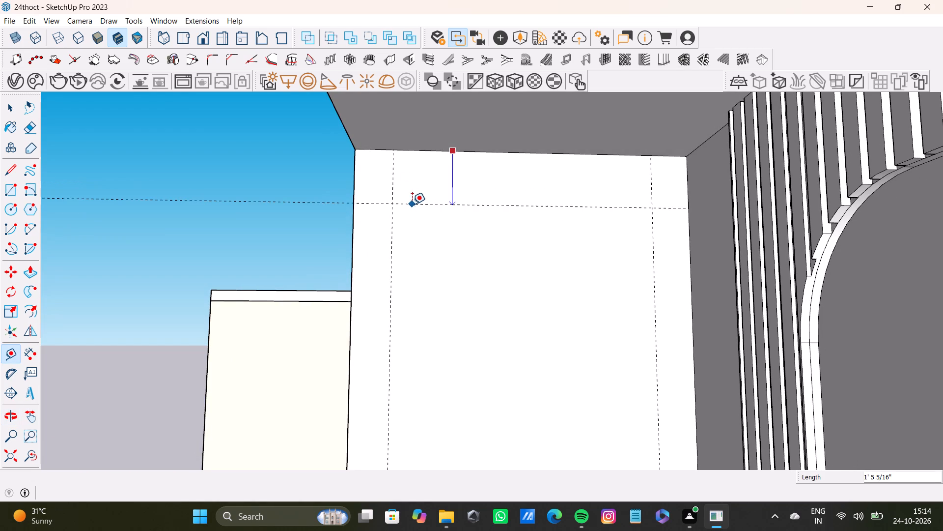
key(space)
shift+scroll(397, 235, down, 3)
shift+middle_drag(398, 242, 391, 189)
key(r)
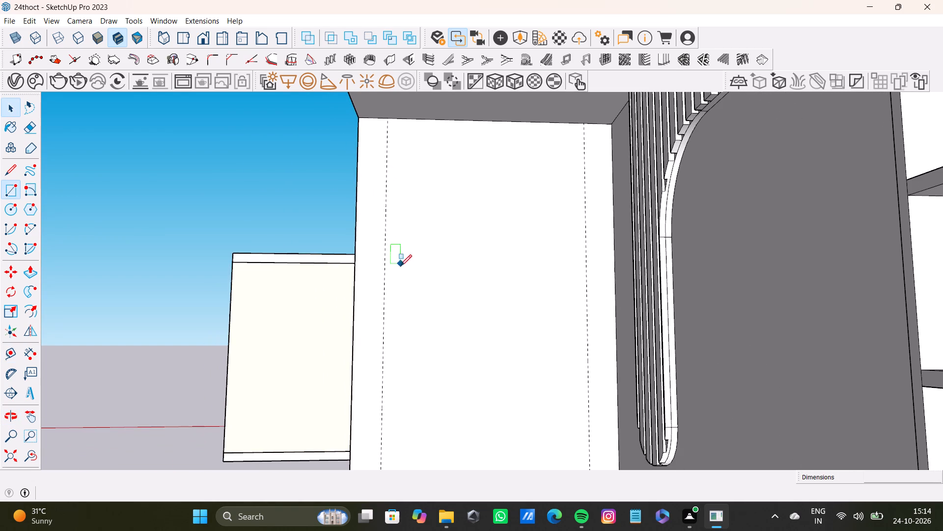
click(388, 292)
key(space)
Add a vertical guide 2" inward from each of the two guides on the plain side wall.
key(t)
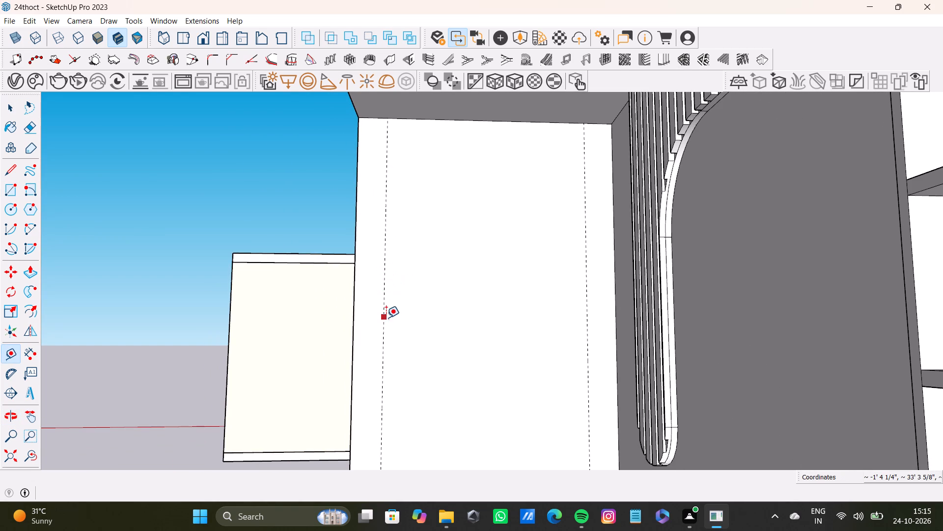
drag(386, 318, 390, 318)
key(2)
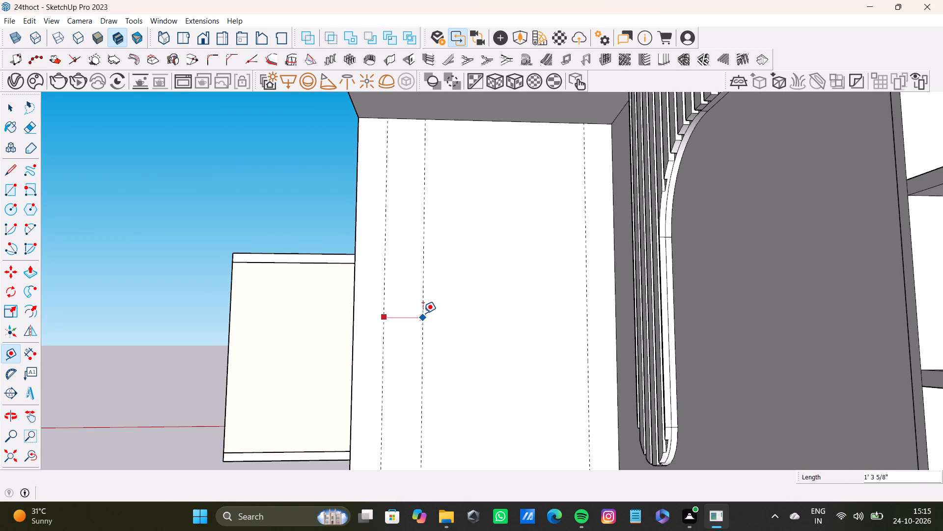
key(shift+quotedbl)
key(Return)
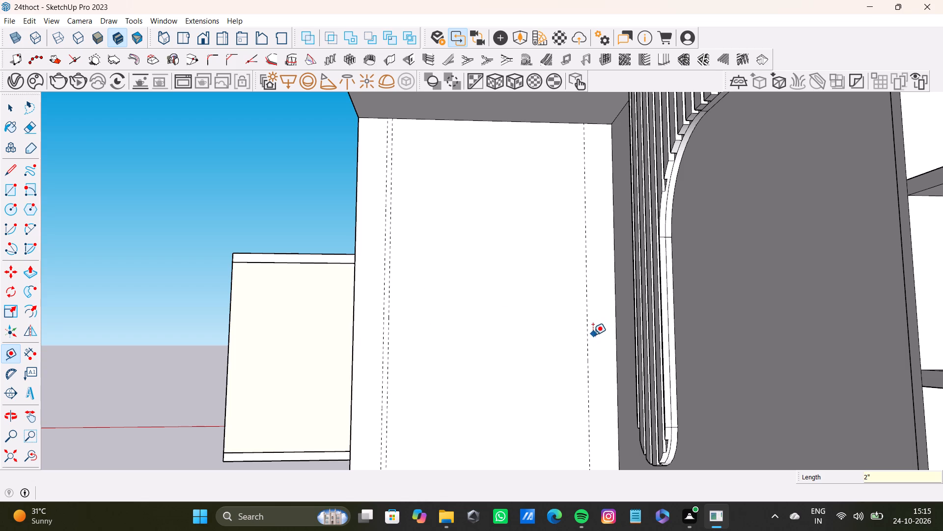
click(588, 340)
text(2")
key(Return)
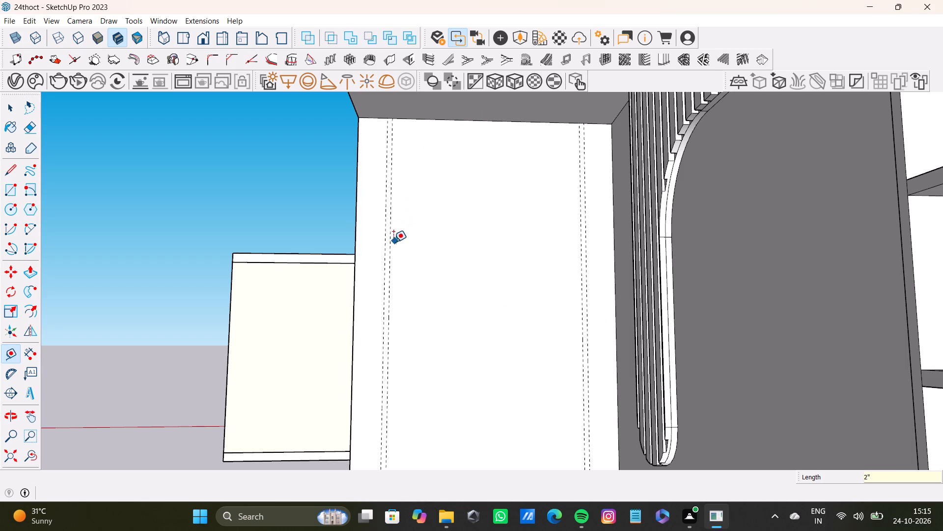
Place a parallel vertical guide midway across the plain side wall, offset from the front pair's inner guide.
click(391, 249)
scroll(504, 272, down, 4)
shift+middle_drag(504, 272, 456, 218)
click(445, 230)
middle_drag(455, 272, 474, 285)
scroll(471, 285, up, 2)
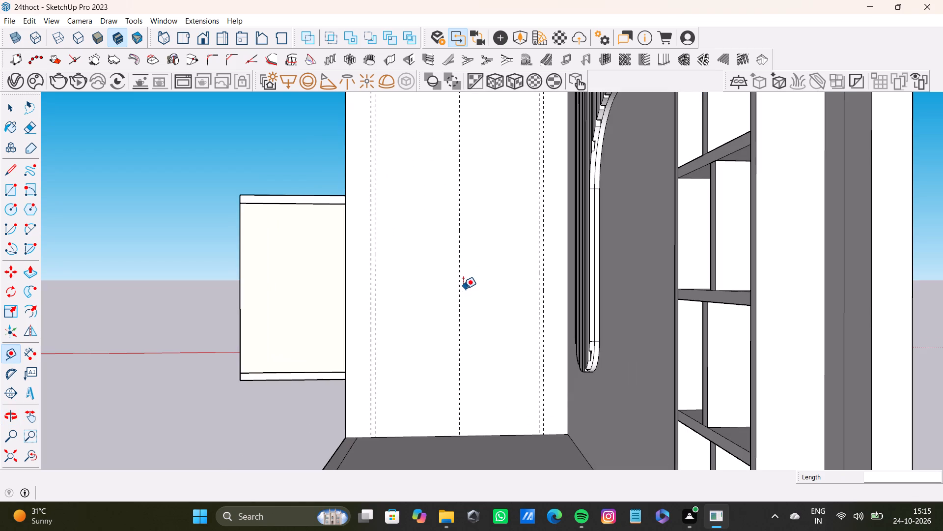
Add a vertical guide 2" to each side of the middle guide on the plain side wall.
click(460, 294)
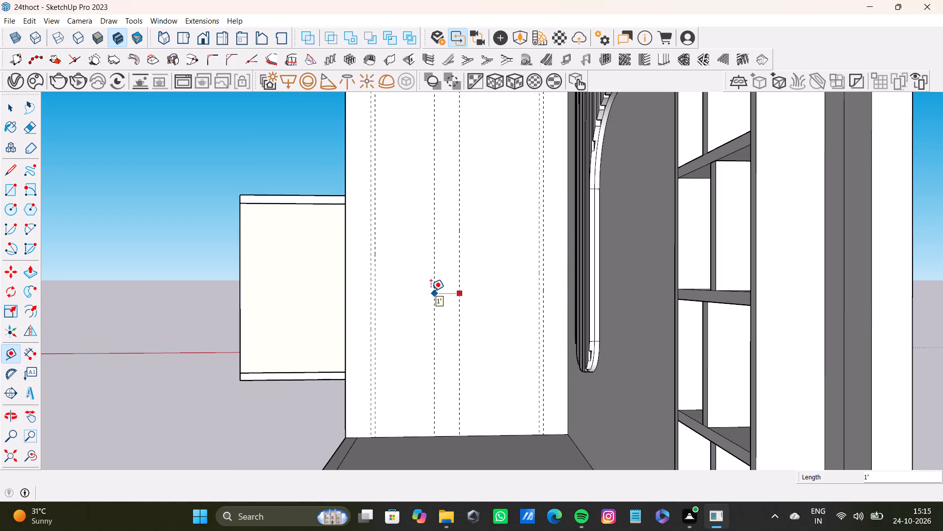
key(2)
key(shift+quotedbl)
key(Return)
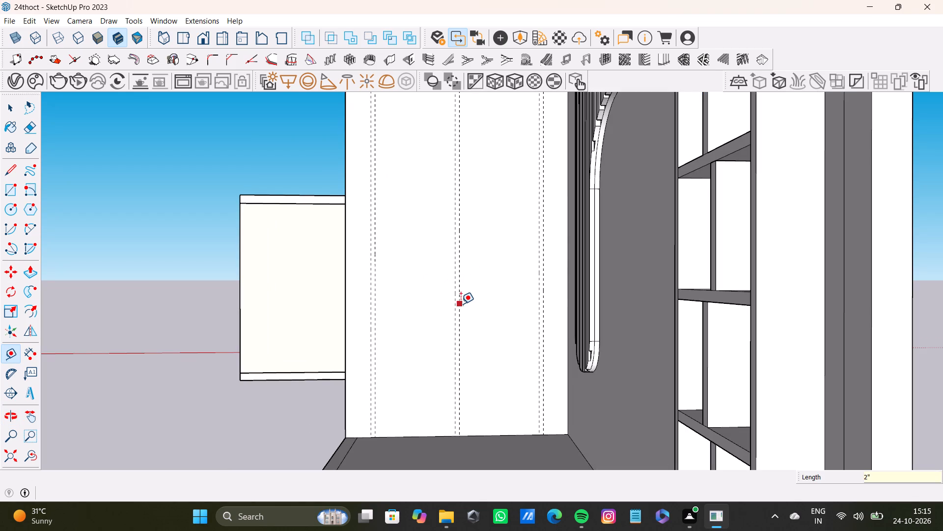
click(462, 304)
text(2")
key(Return)
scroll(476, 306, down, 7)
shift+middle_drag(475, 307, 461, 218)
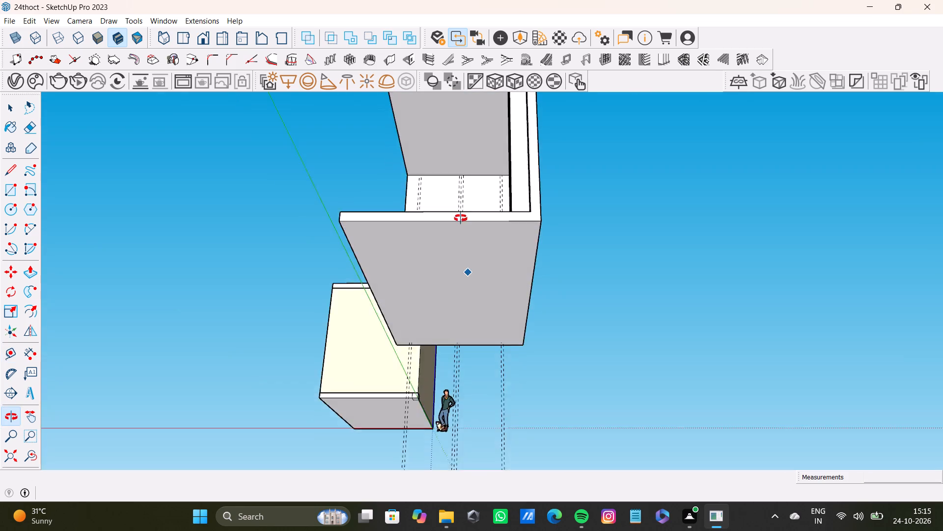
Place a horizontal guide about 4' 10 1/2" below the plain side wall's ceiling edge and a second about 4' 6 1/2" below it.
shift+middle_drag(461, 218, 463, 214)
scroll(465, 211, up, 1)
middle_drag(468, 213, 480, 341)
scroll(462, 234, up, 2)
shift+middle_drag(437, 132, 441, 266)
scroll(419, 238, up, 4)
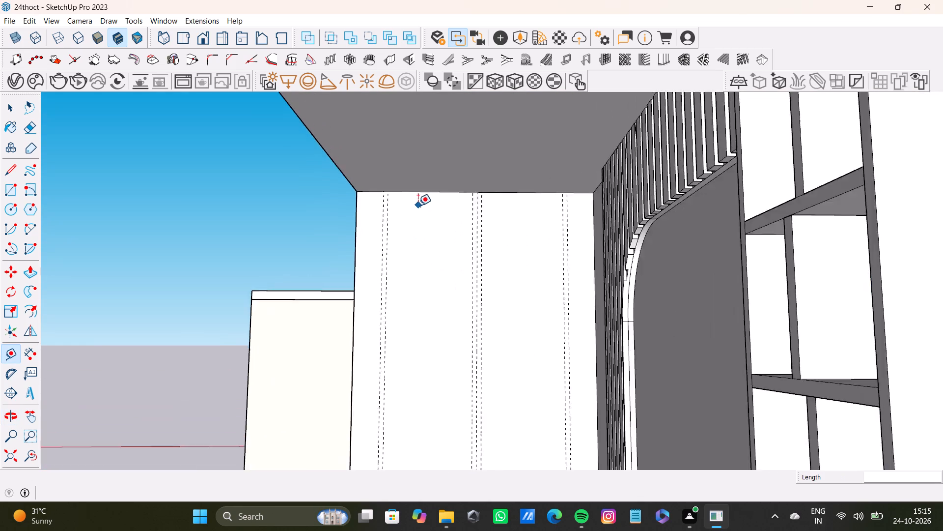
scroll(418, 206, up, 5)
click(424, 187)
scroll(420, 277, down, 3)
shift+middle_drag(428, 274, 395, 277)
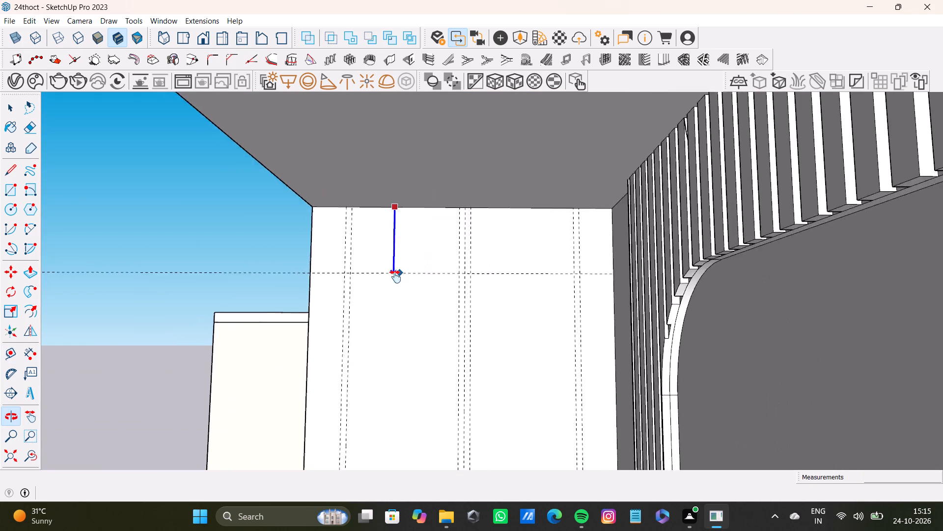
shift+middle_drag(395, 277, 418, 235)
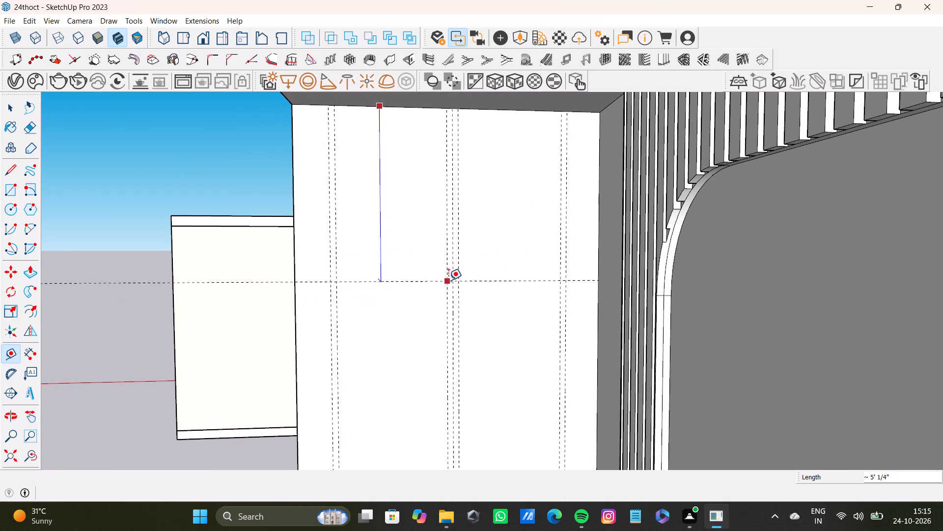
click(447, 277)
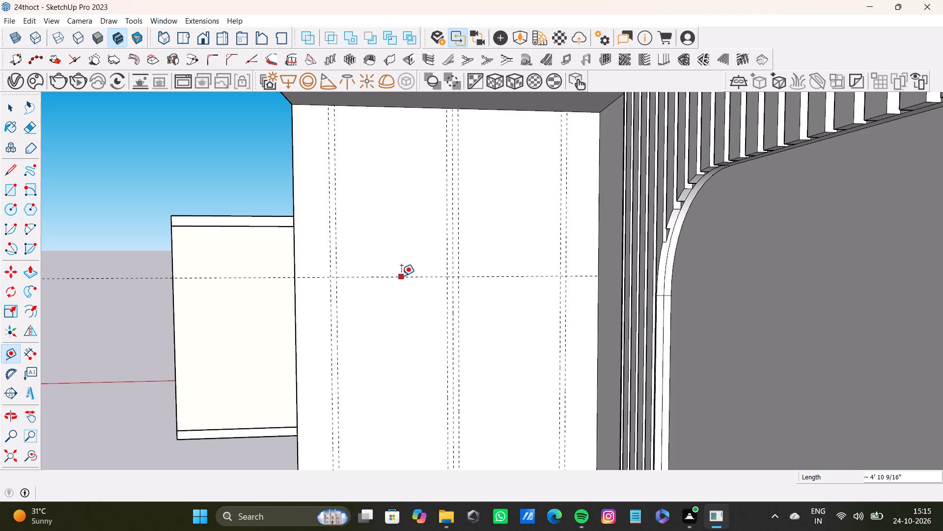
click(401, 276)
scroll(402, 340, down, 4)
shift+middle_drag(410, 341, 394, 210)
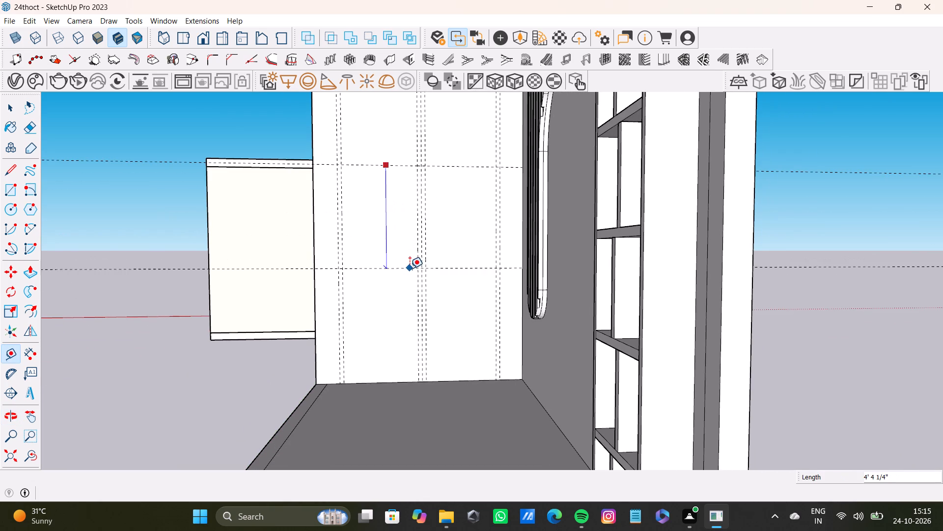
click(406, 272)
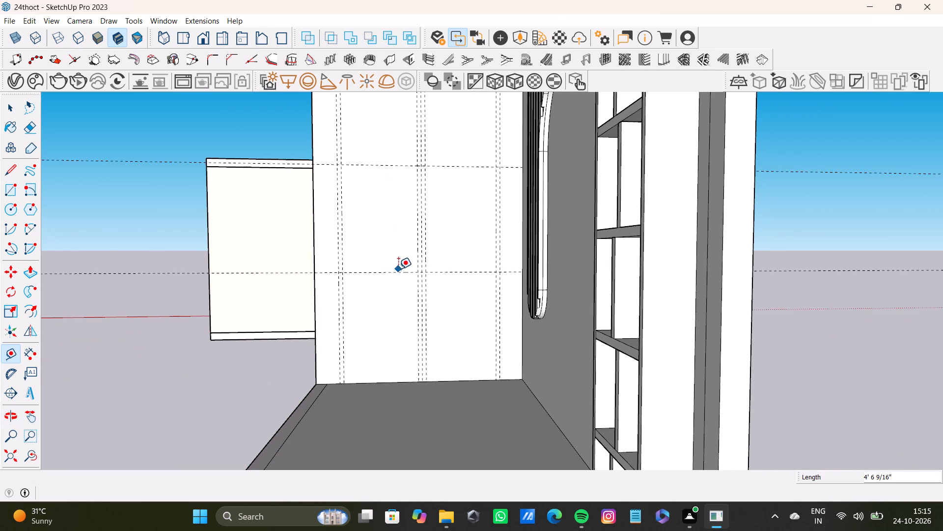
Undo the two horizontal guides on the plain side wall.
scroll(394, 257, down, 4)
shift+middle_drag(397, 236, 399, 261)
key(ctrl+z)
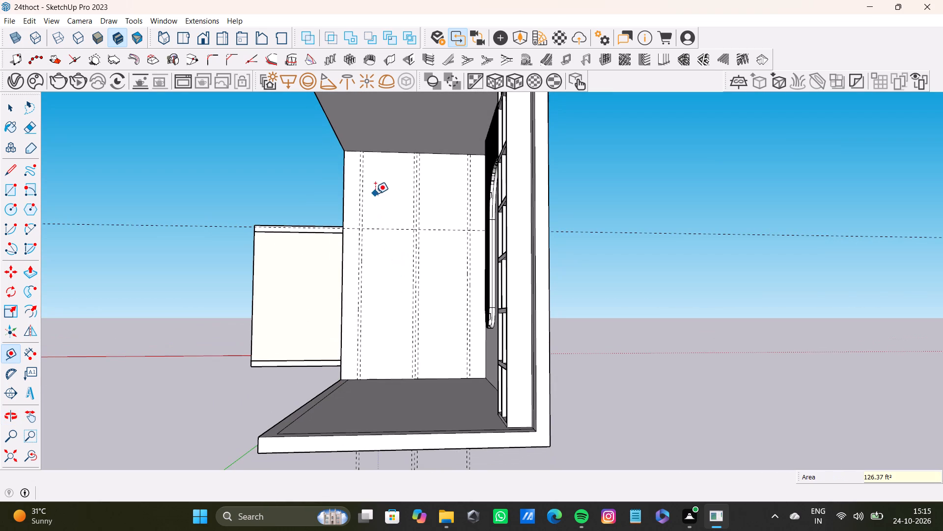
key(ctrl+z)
Delete the two outer guides of the middle trio on the plain side wall, keeping the single central guide.
scroll(385, 175, up, 4)
scroll(354, 144, up, 6)
key(space)
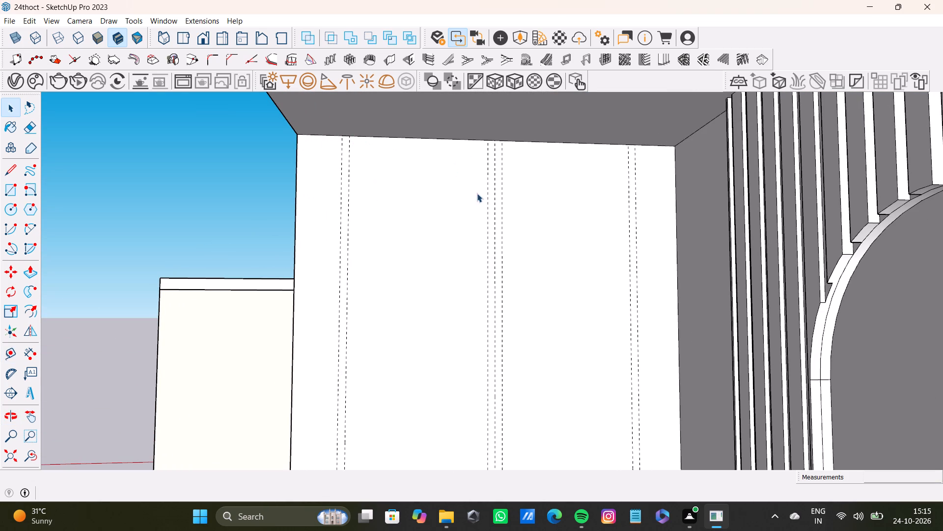
click(487, 205)
key(Delete)
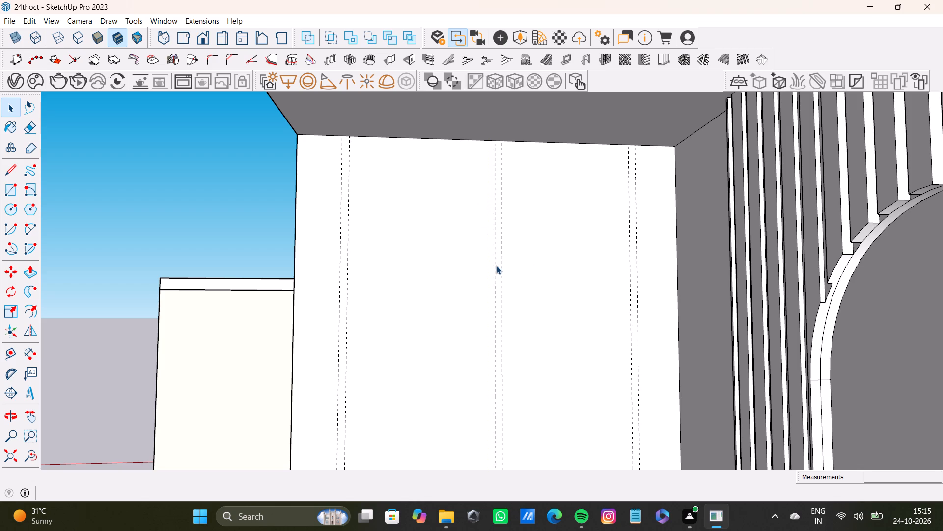
click(502, 270)
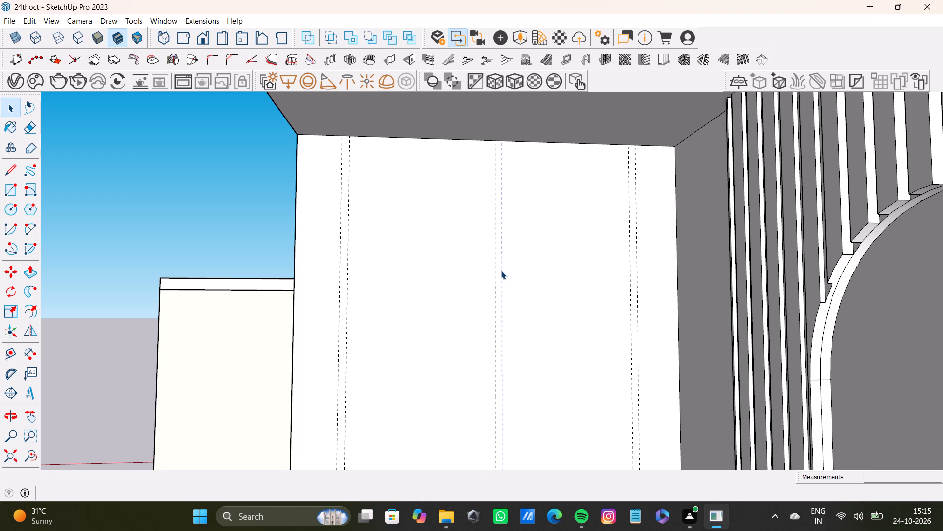
key(Delete)
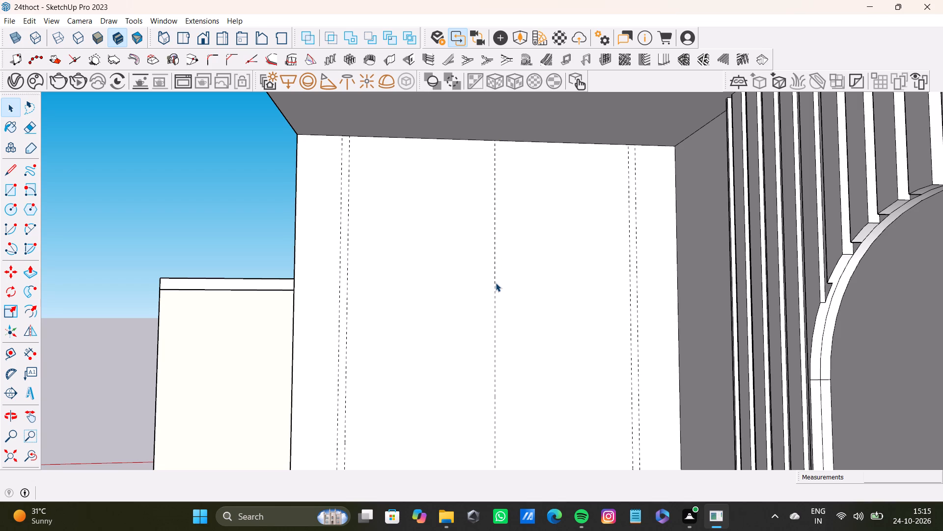
Place a horizontal guide on the plain side wall, about 6' below its ceiling edge.
key(t)
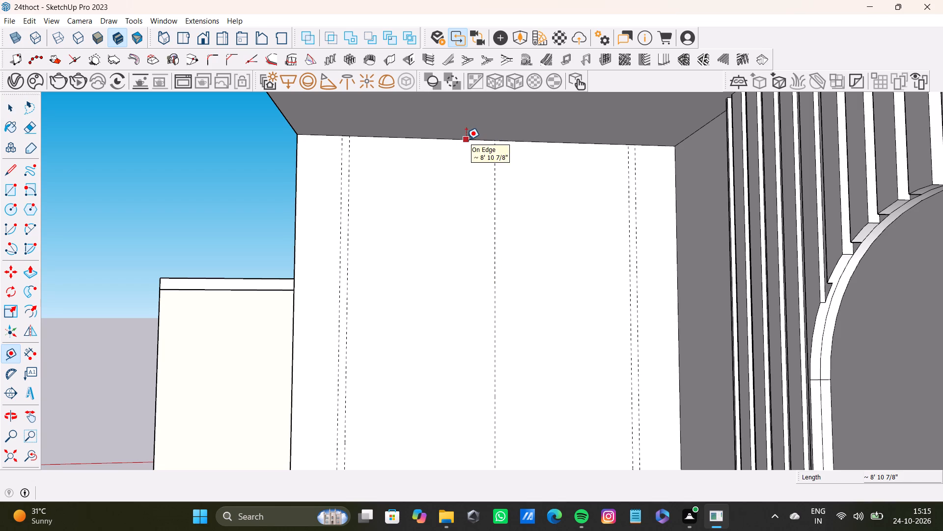
click(466, 140)
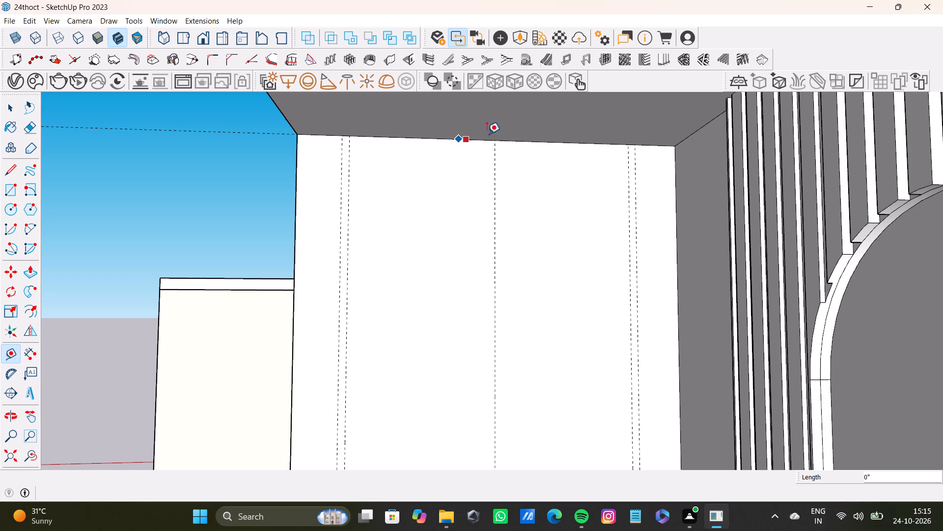
scroll(528, 300, down, 6)
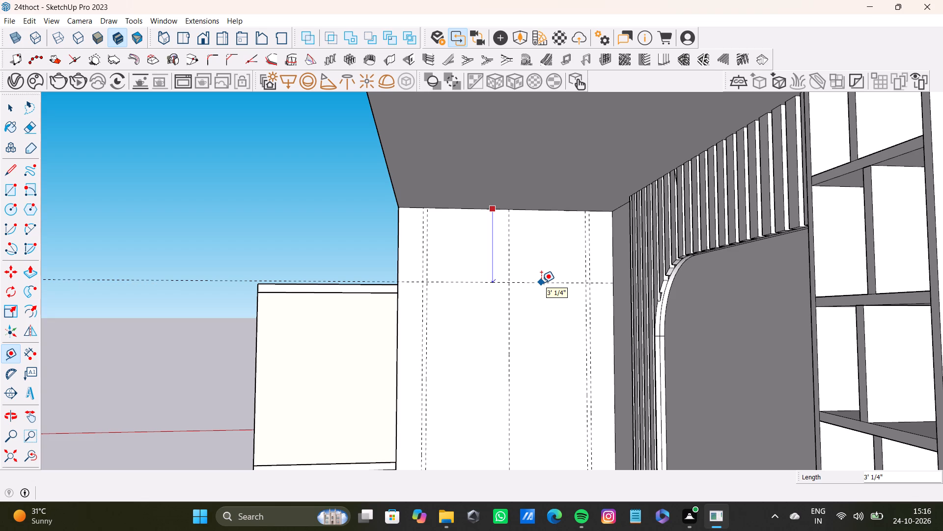
scroll(529, 354, down, 5)
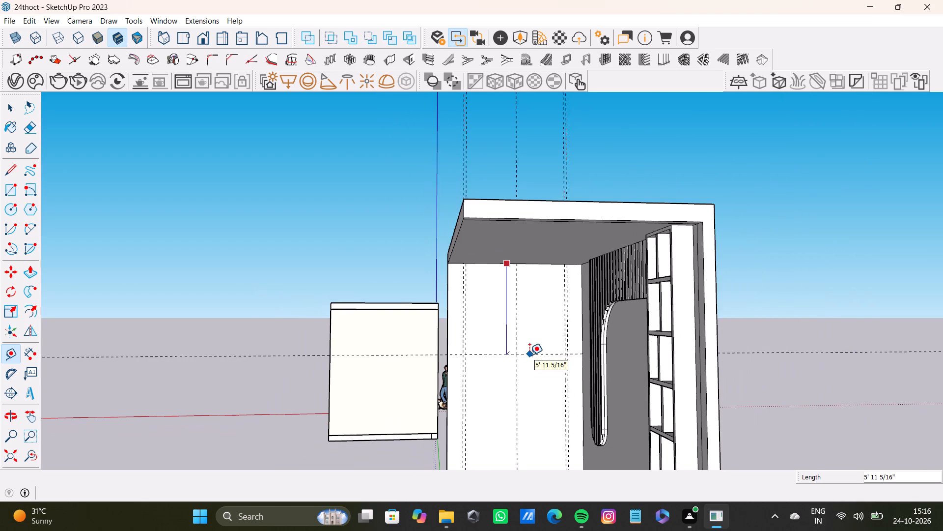
middle_drag(529, 355, 525, 315)
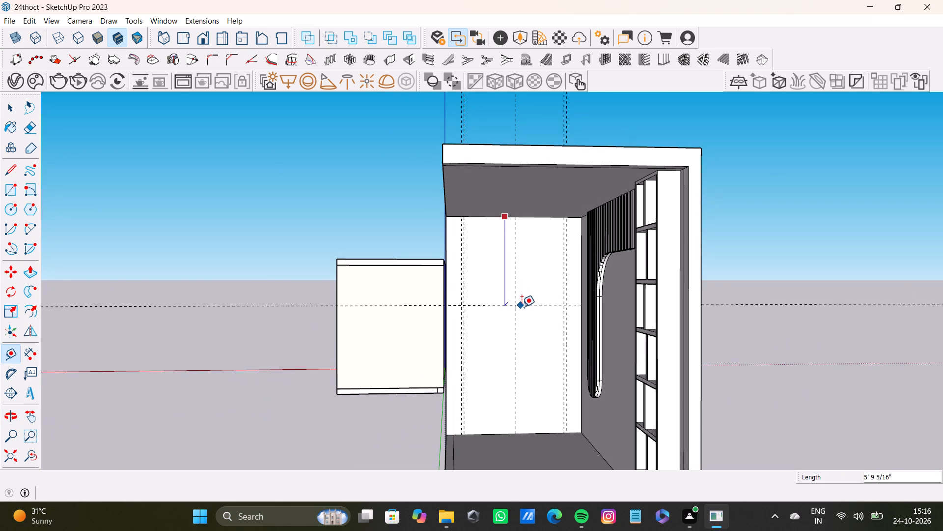
click(522, 309)
Add a horizontal guide 1' below the first one and another 6' below that on the plain side wall.
click(501, 309)
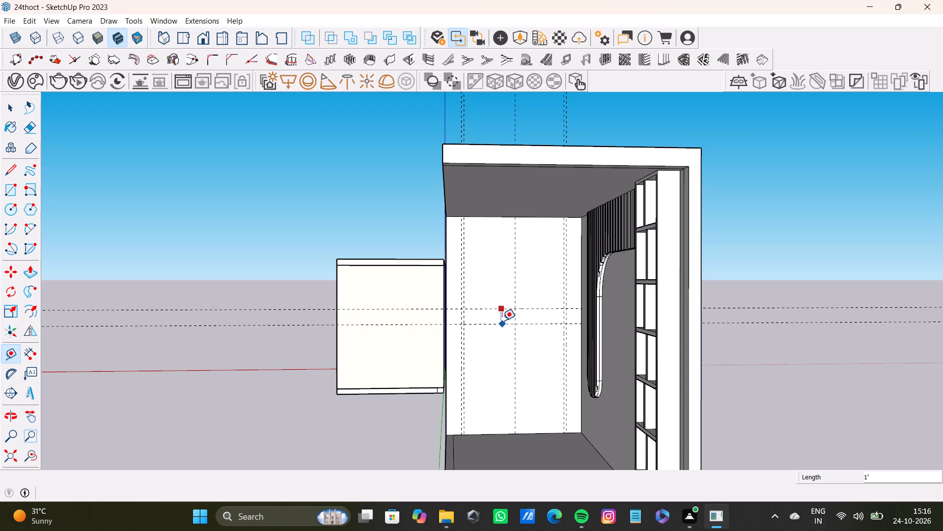
click(502, 321)
click(502, 322)
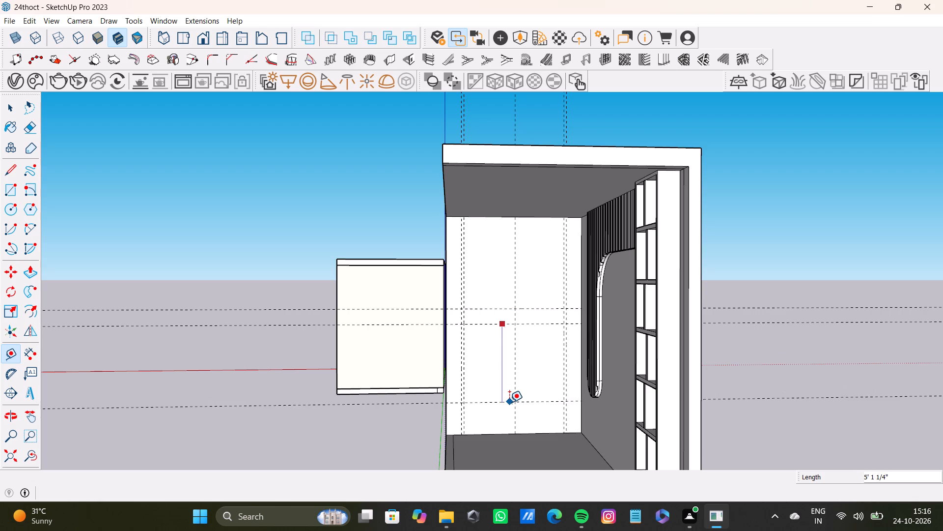
text(6')
key(Return)
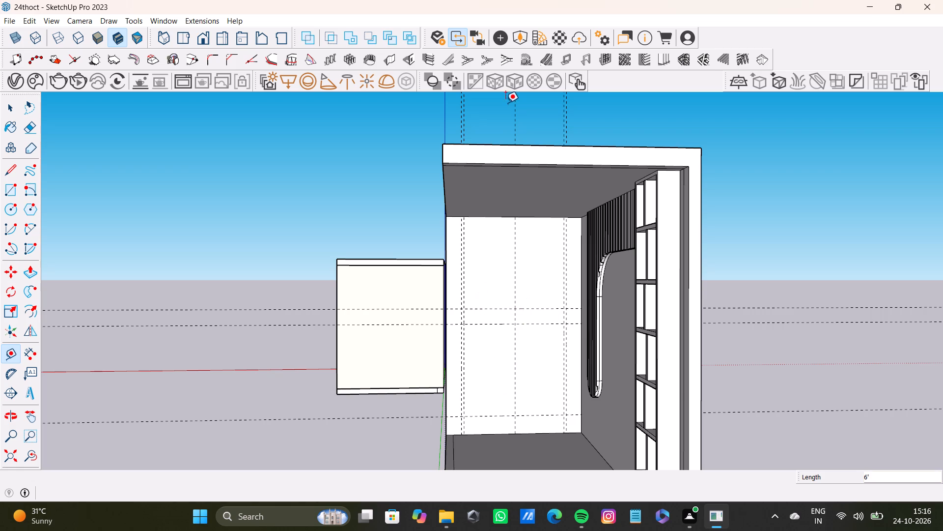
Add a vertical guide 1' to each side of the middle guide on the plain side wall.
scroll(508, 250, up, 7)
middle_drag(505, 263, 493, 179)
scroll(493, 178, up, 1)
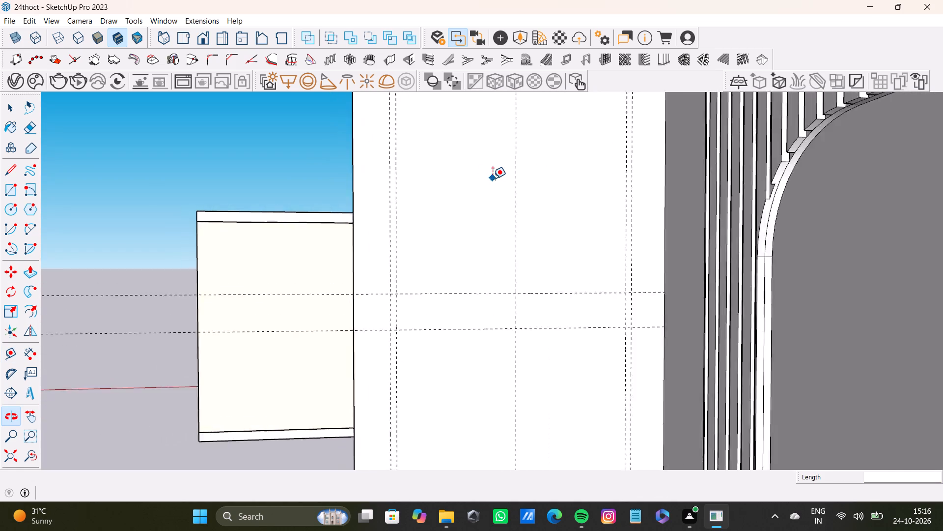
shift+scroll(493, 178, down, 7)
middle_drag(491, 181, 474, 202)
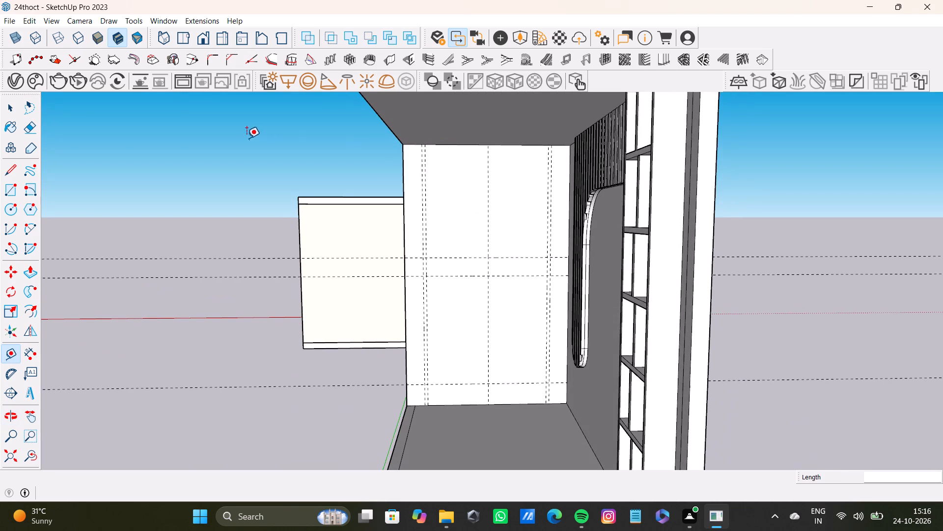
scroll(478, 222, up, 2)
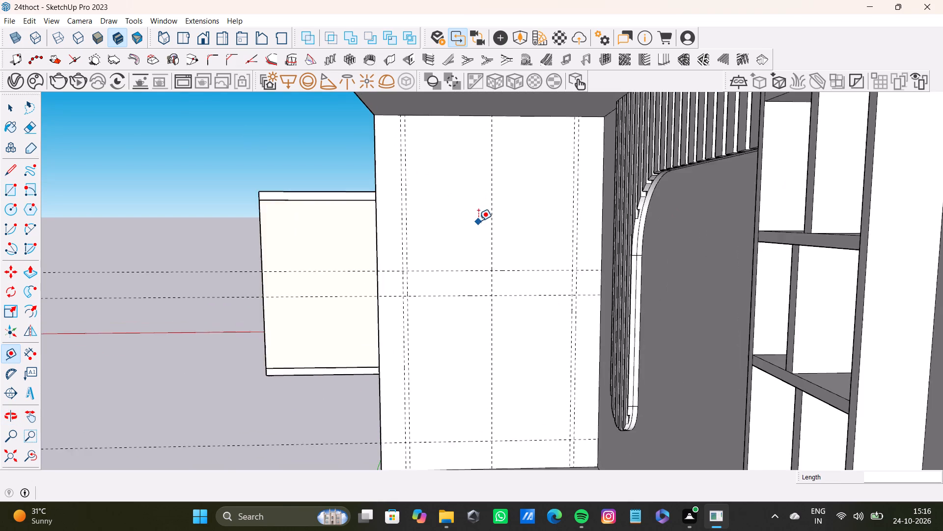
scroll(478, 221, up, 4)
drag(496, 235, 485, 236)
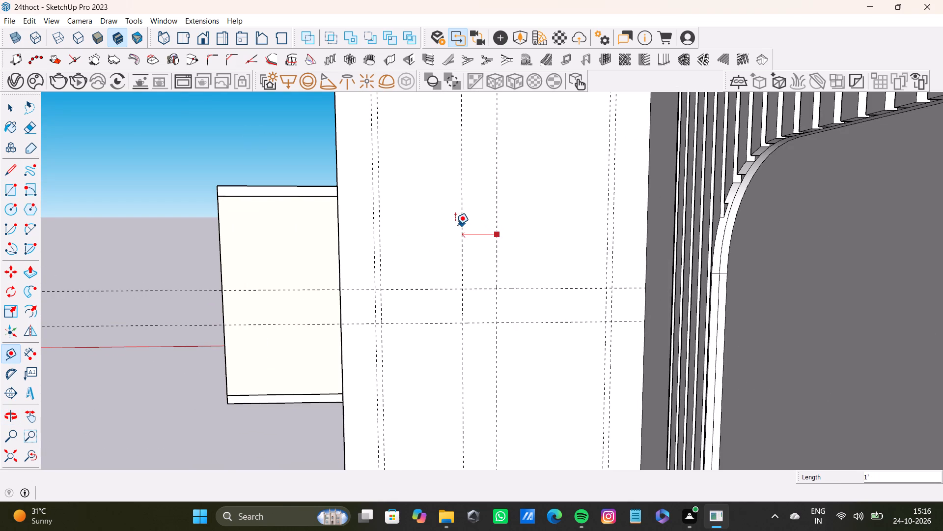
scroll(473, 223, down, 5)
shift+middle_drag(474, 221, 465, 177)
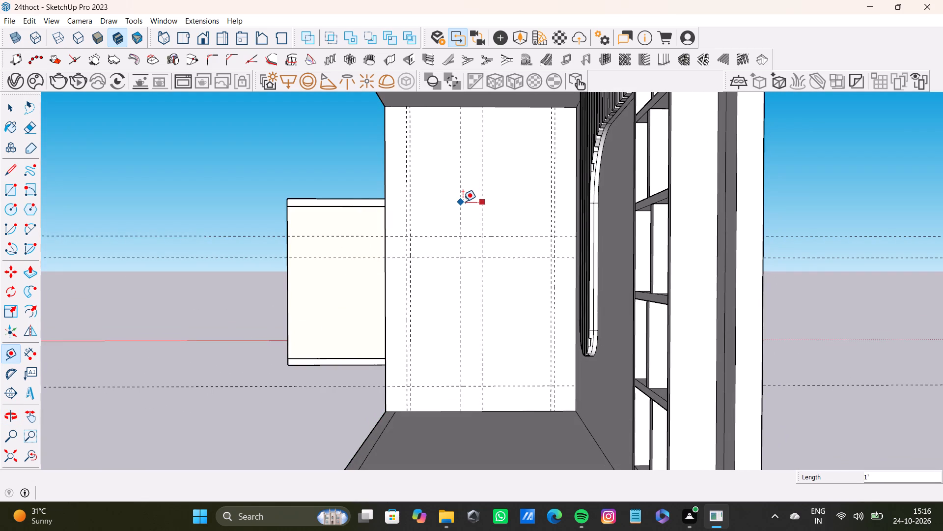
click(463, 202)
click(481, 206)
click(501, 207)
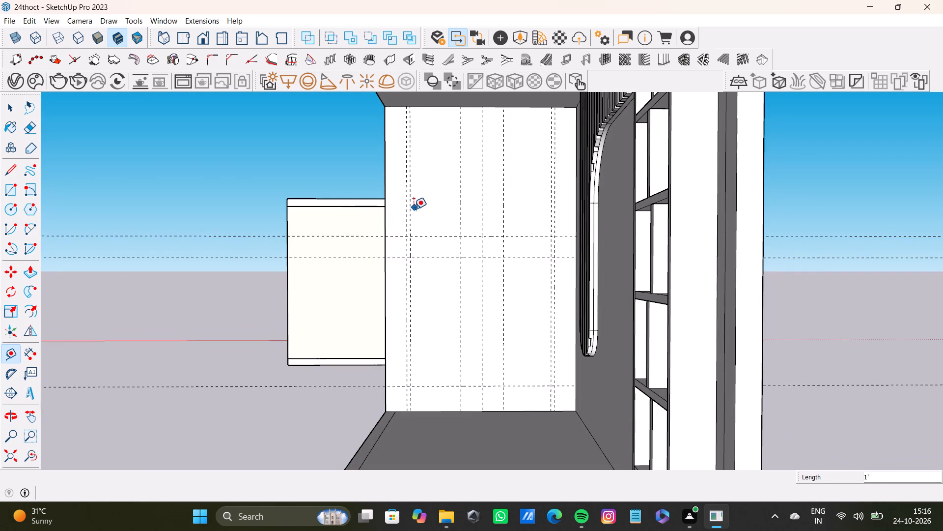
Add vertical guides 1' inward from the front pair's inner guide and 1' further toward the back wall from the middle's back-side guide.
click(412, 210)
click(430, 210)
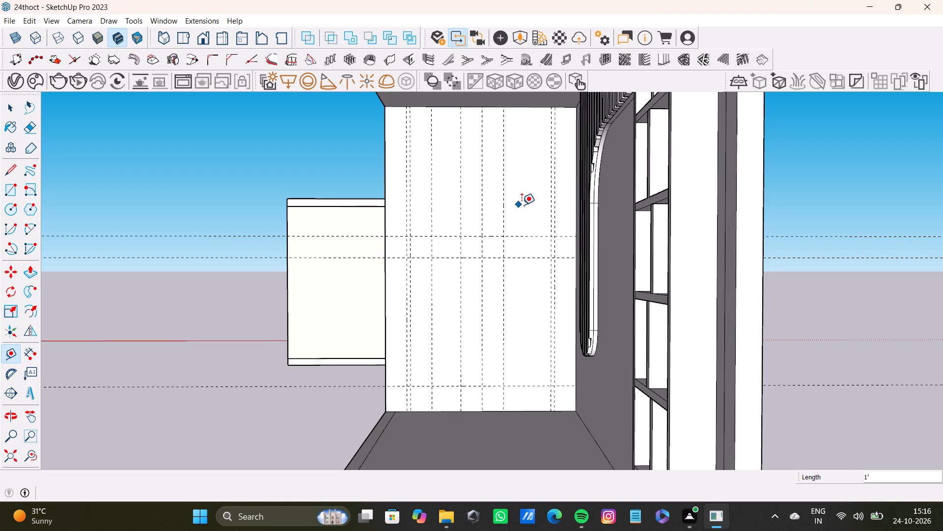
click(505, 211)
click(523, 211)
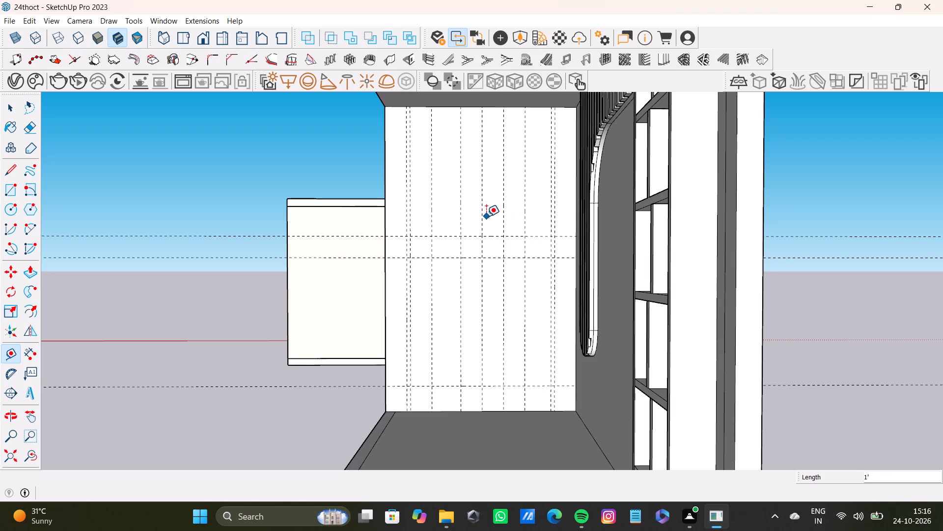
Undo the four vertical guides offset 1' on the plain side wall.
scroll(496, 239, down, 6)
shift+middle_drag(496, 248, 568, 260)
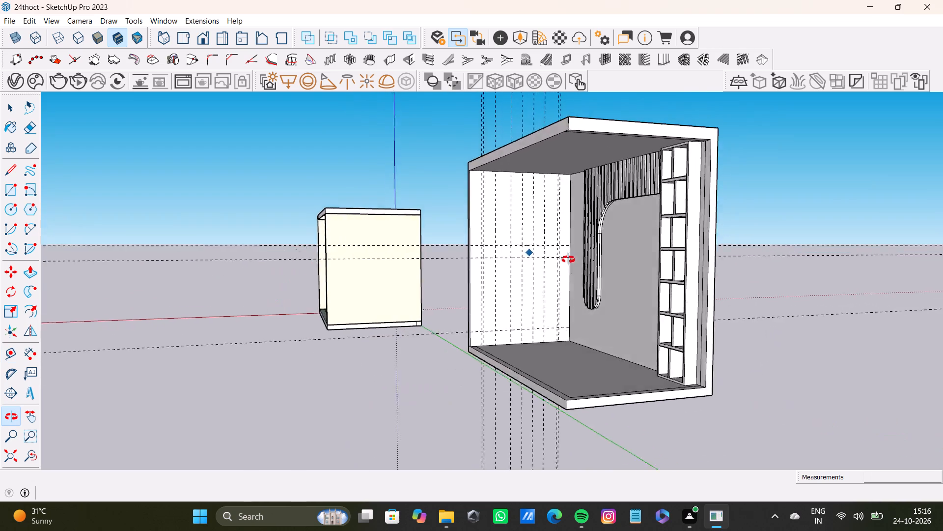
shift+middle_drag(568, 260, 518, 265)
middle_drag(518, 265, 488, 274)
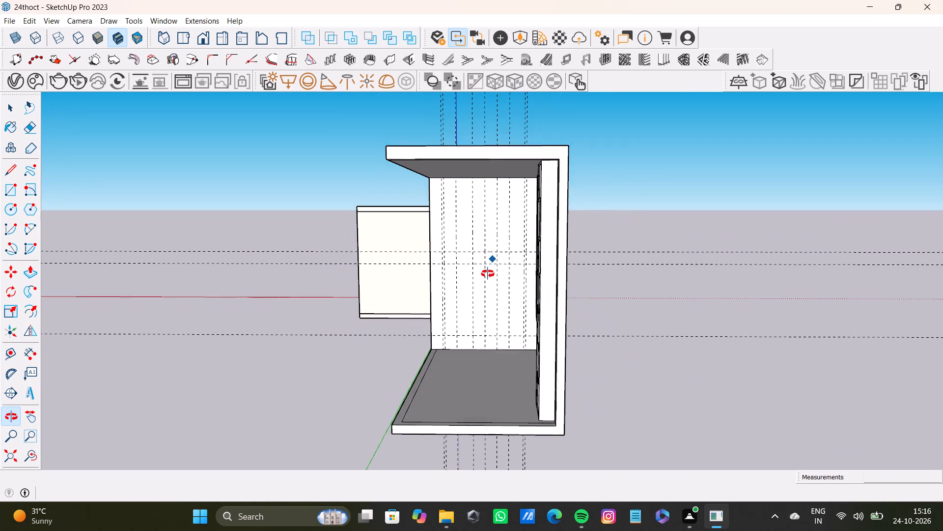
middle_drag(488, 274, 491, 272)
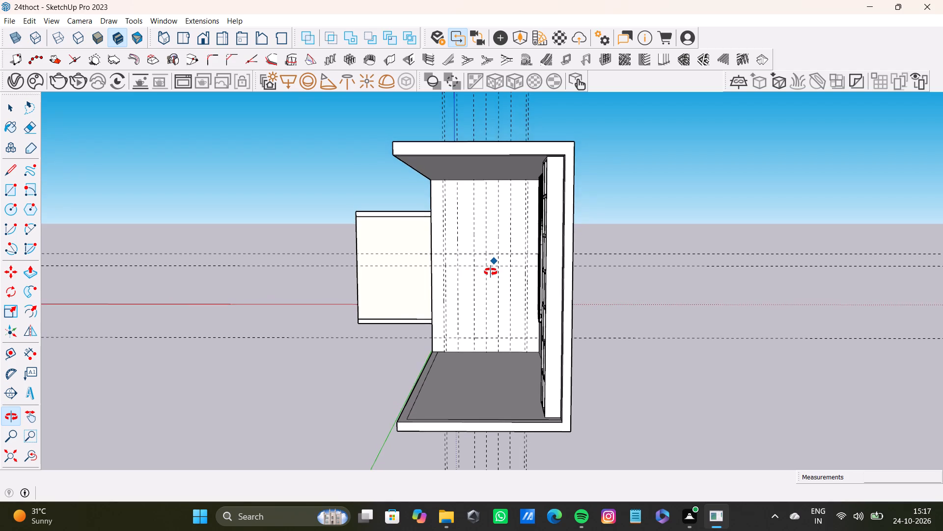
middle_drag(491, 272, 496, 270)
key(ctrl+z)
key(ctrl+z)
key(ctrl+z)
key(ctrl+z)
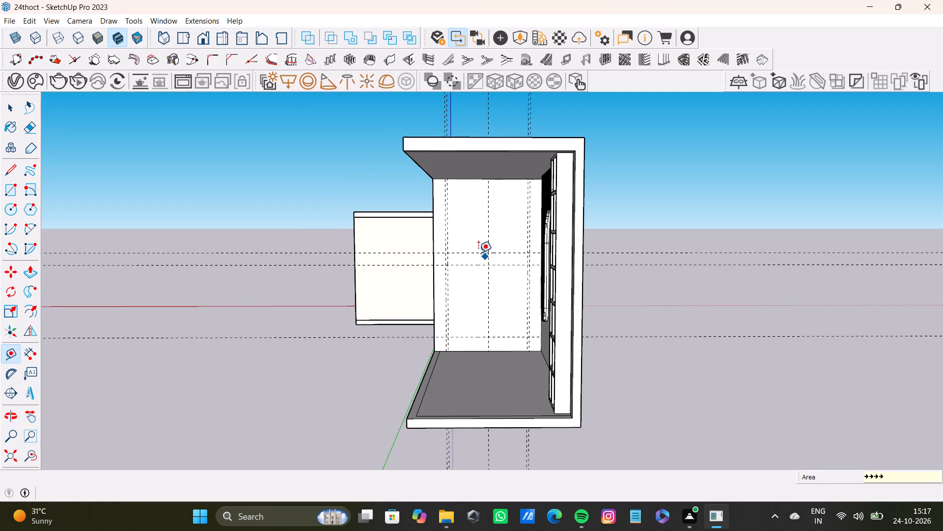
Add vertical guides about 1' 7 3/8" inward from the front pair's inner guide and about 1' 7 7/8" backward from the middle guide.
scroll(453, 236, up, 8)
scroll(467, 221, down, 8)
shift+middle_drag(465, 226, 480, 192)
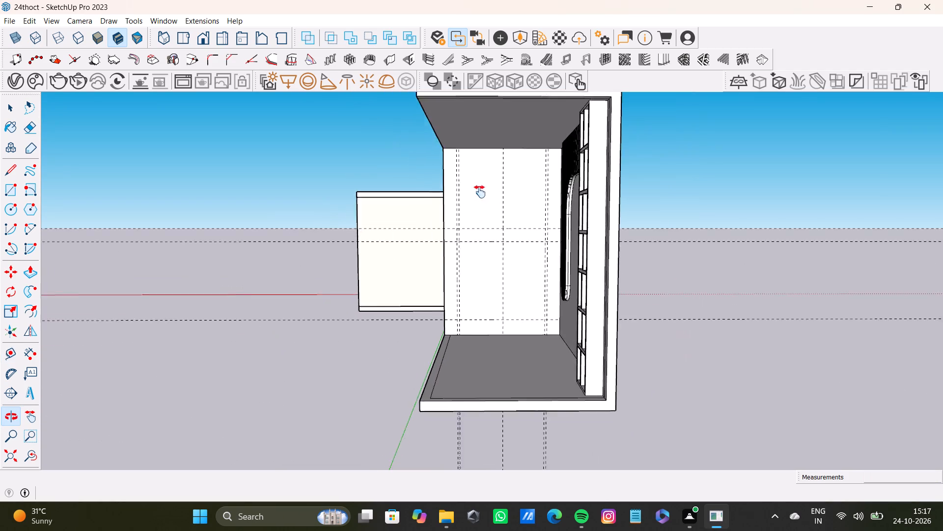
shift+middle_drag(480, 192, 480, 185)
scroll(470, 181, up, 7)
shift+middle_drag(467, 203, 443, 225)
scroll(437, 223, up, 3)
click(423, 238)
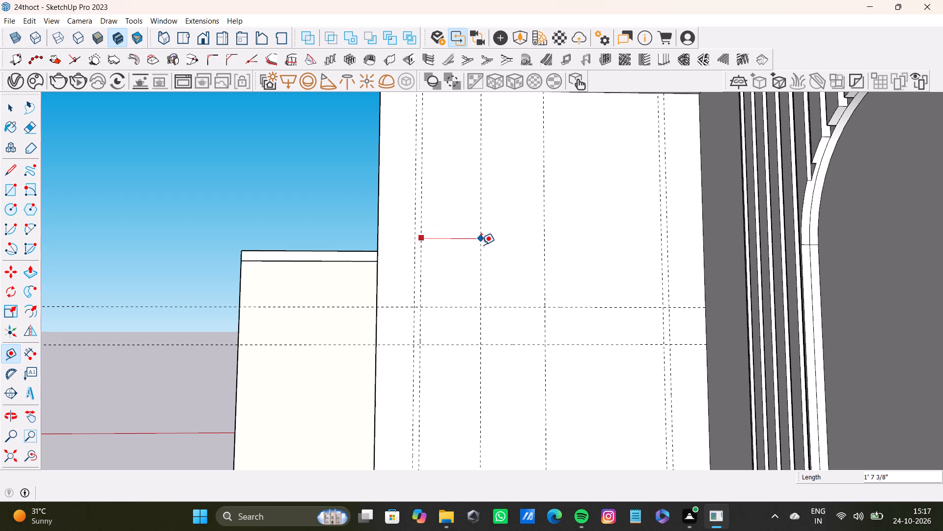
click(481, 245)
click(544, 266)
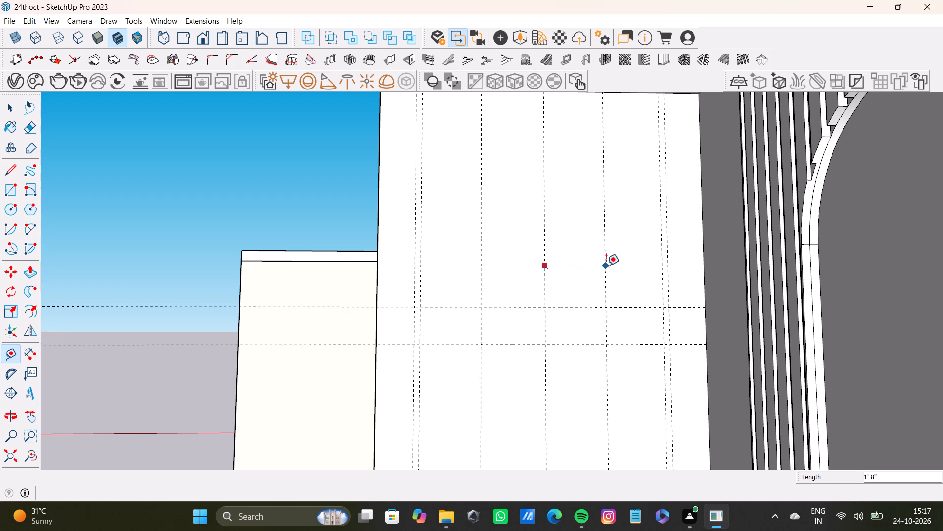
click(605, 265)
Add a vertical guide 0.5" toward the front from the guide between the front pair and the middle.
shift+scroll(600, 266, down, 4)
shift+middle_drag(599, 267, 592, 269)
scroll(468, 289, up, 6)
drag(543, 273, 537, 274)
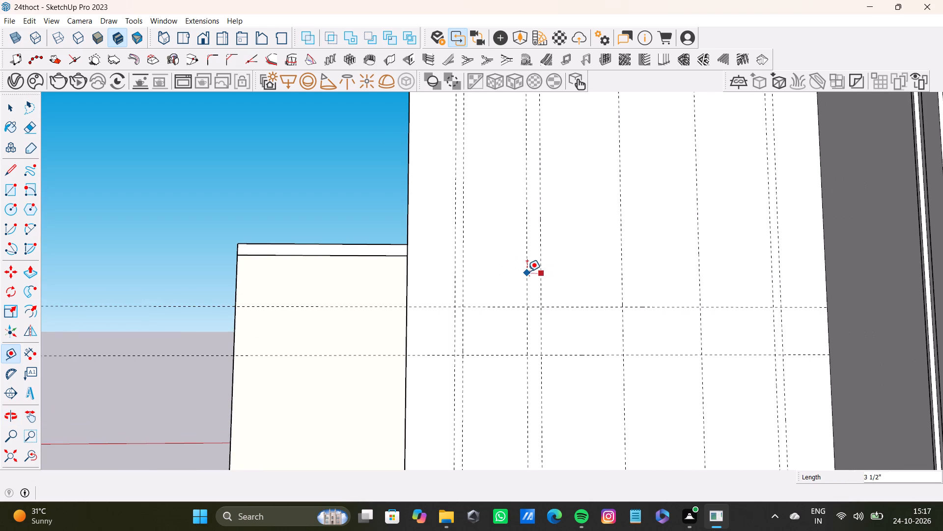
text(0.)
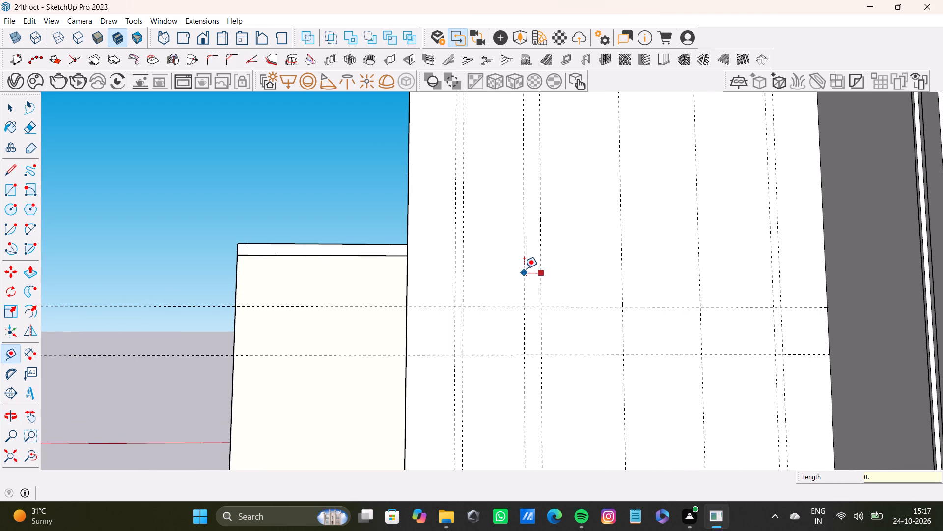
key(5)
key(shift+quotedbl)
key(Return)
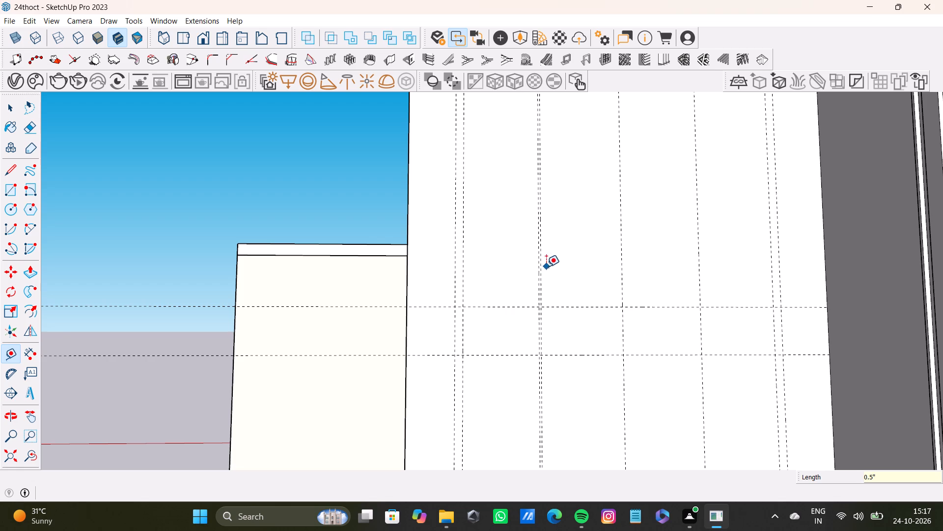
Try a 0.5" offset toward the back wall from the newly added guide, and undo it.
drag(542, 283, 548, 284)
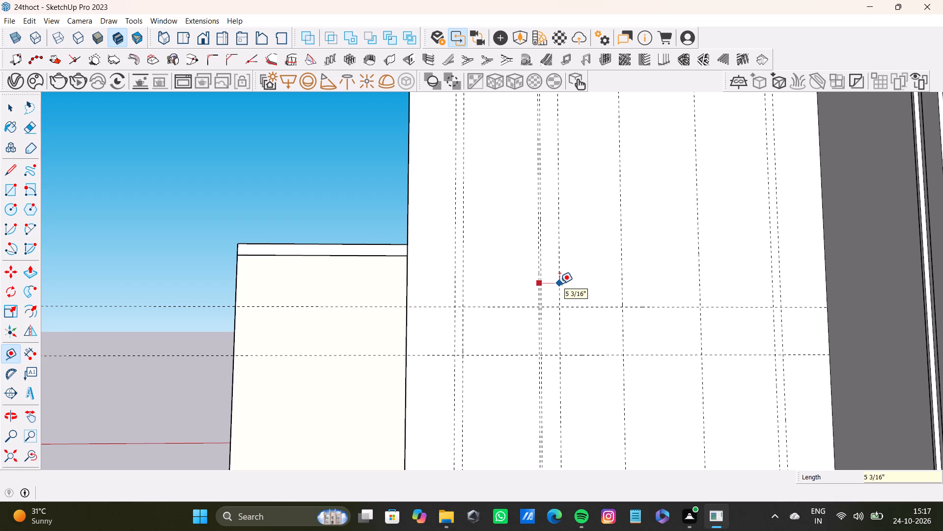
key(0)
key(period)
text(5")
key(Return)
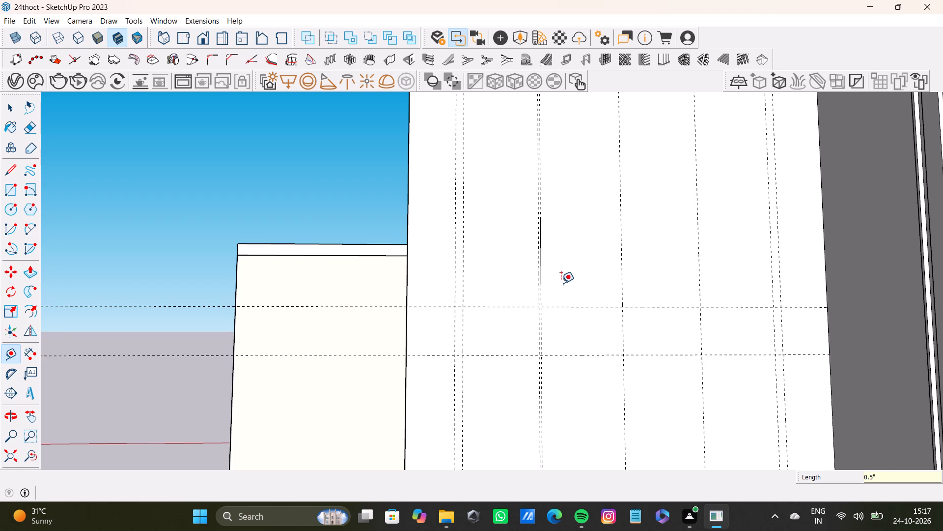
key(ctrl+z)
Add a vertical guide 0.5" toward the back wall from the guide between the front pair and the middle.
scroll(539, 300, up, 11)
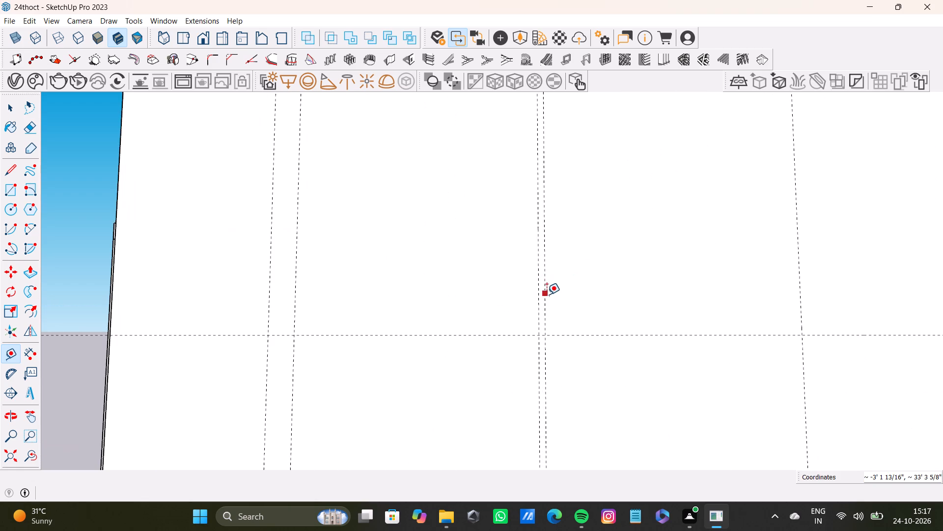
click(547, 295)
text(0.5")
key(Return)
scroll(584, 299, down, 7)
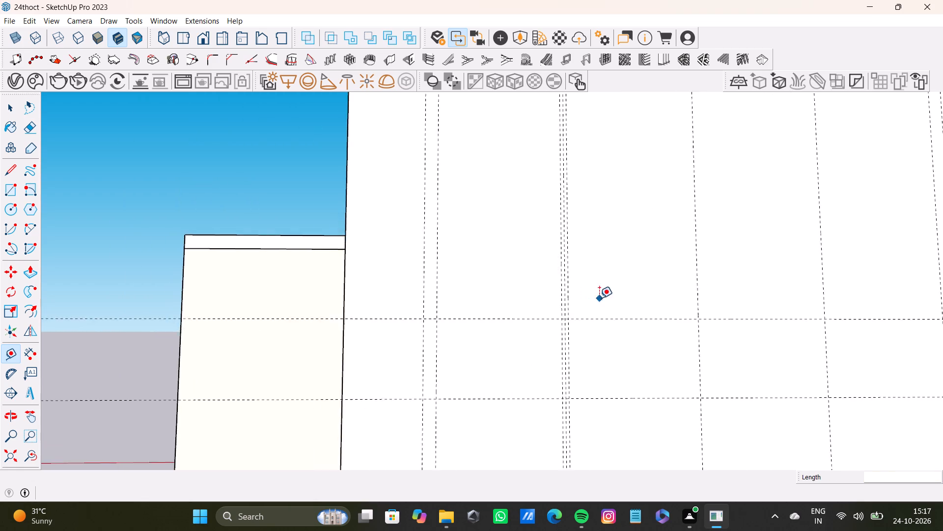
Add a vertical guide 0.5" toward the middle from the guide between the middle and the back-side pair.
shift+middle_drag(599, 298, 498, 305)
scroll(532, 291, down, 4)
shift+middle_drag(534, 290, 506, 317)
scroll(581, 306, up, 5)
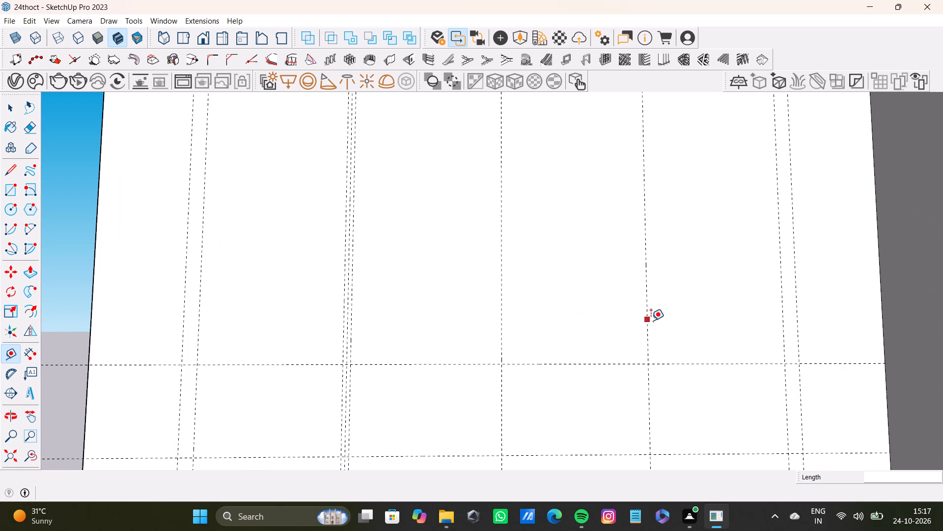
click(651, 321)
key(space)
key(t)
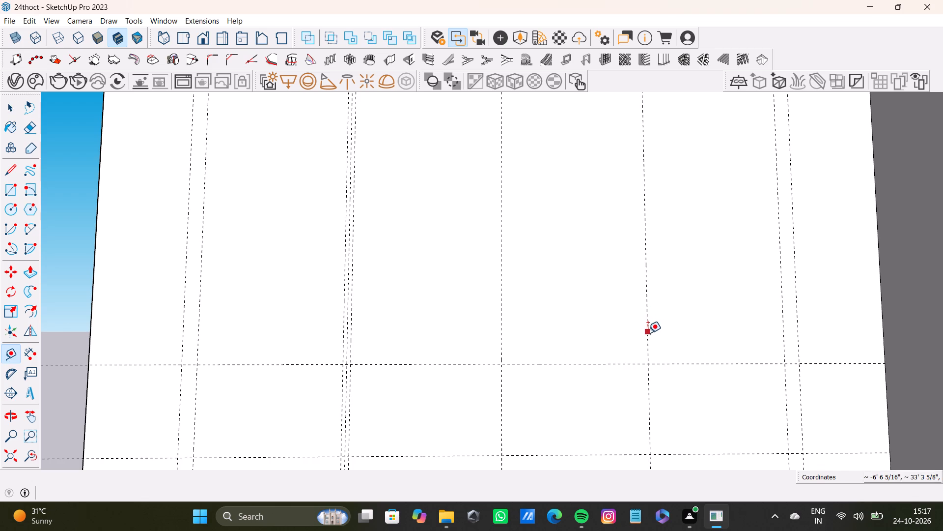
drag(648, 333, 639, 333)
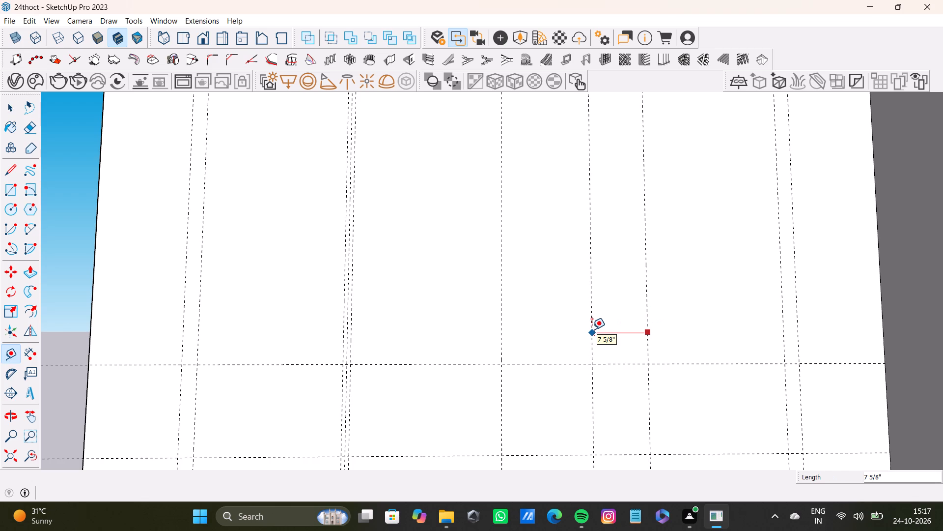
text(0.)
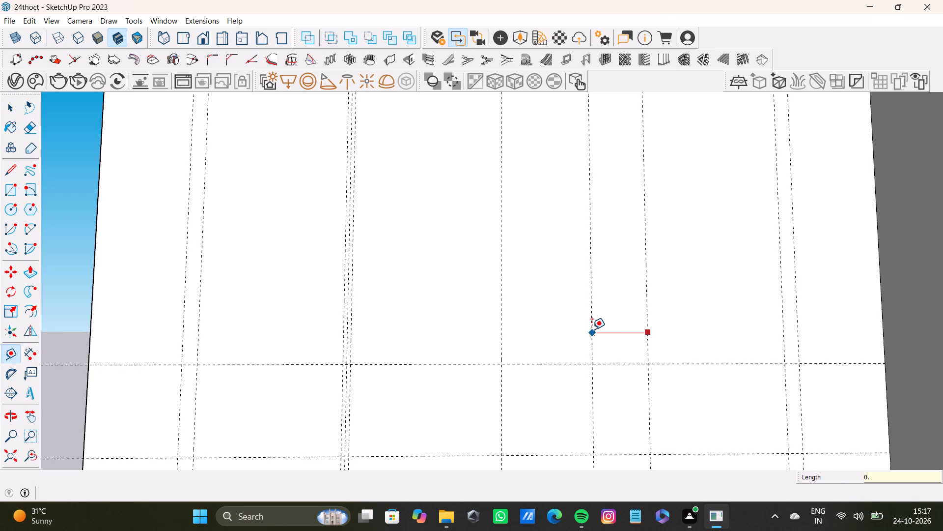
key(5)
key(shift+quotedbl)
key(Return)
Add a vertical guide 0.5" toward the back wall from that same guide between the middle and the back-side pair.
scroll(647, 275, up, 7)
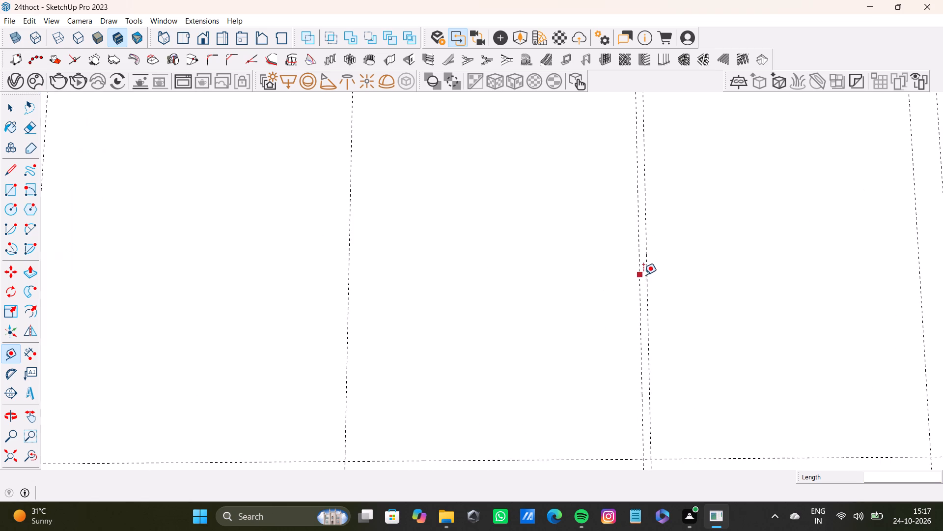
click(650, 294)
text(0.)
text(5")
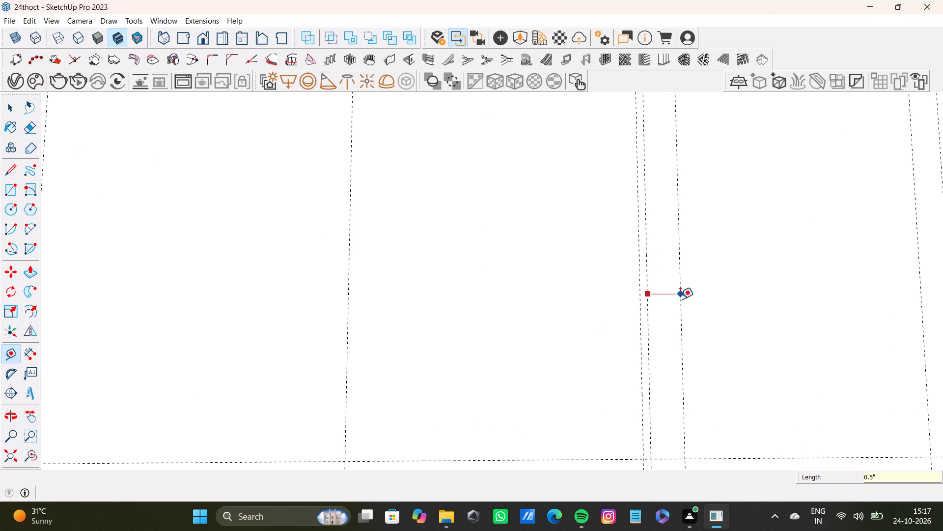
key(Return)
key(space)
Draw the upper front panel rectangle from the ceiling to the upper horizontal guide, between the front pair's inner guide and the closest triple guide.
scroll(580, 286, down, 12)
shift+middle_drag(548, 277, 550, 312)
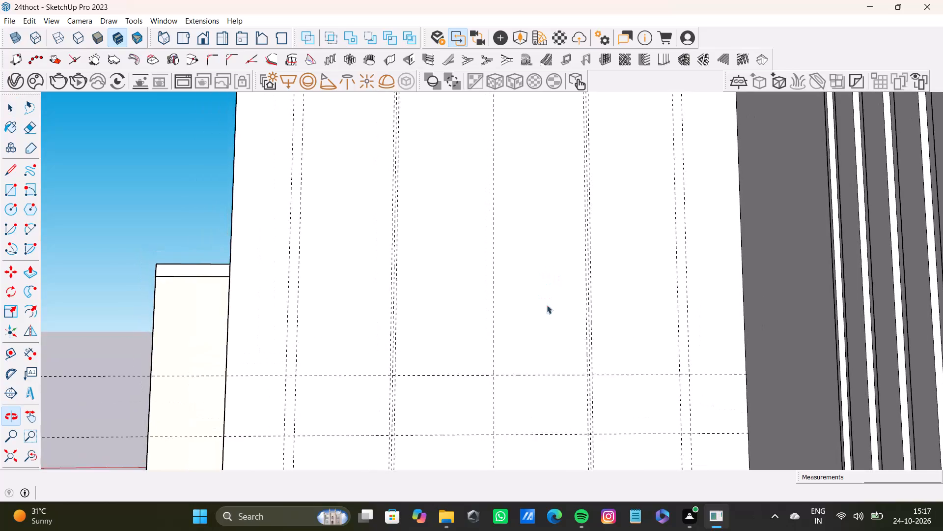
scroll(540, 298, down, 4)
shift+middle_drag(484, 248, 483, 255)
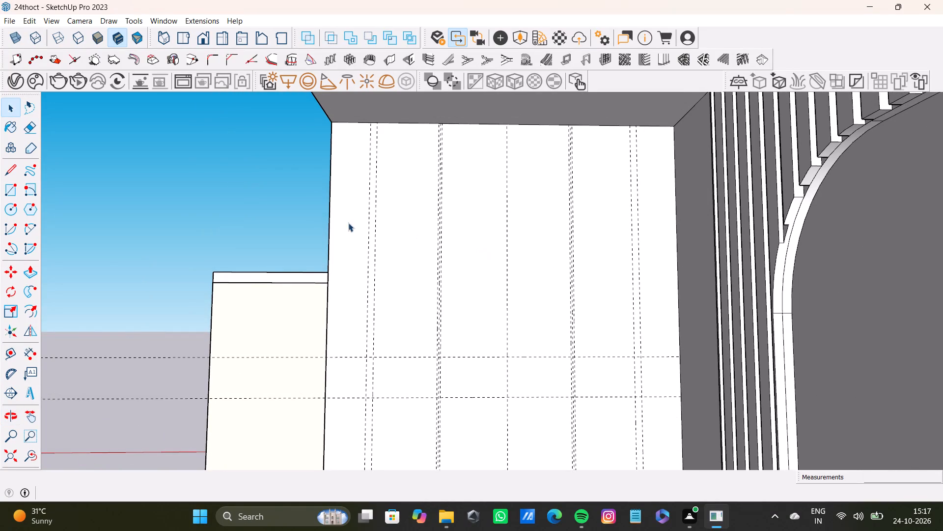
key(r)
scroll(388, 177, up, 4)
shift+middle_drag(388, 158, 388, 223)
scroll(381, 187, up, 3)
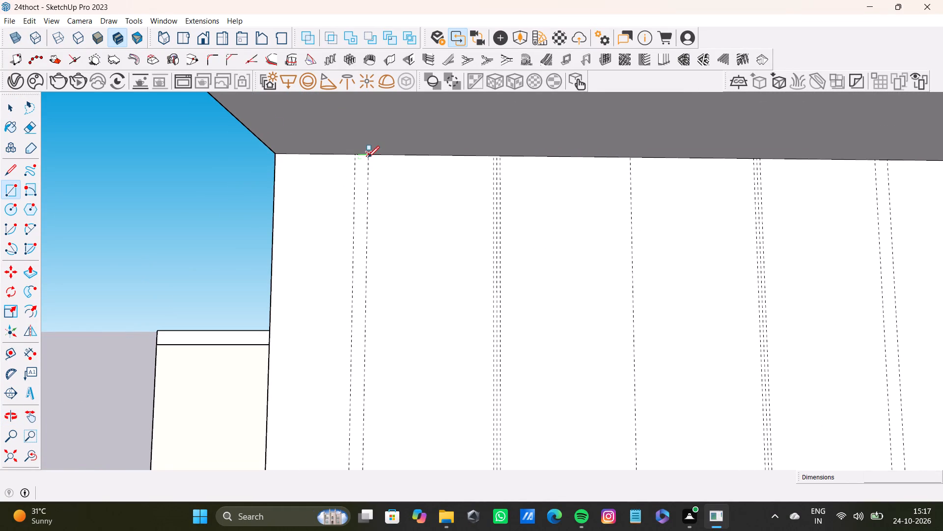
click(368, 157)
shift+scroll(384, 254, down, 2)
shift+middle_drag(402, 273, 400, 102)
middle_drag(427, 271, 428, 191)
scroll(440, 251, up, 6)
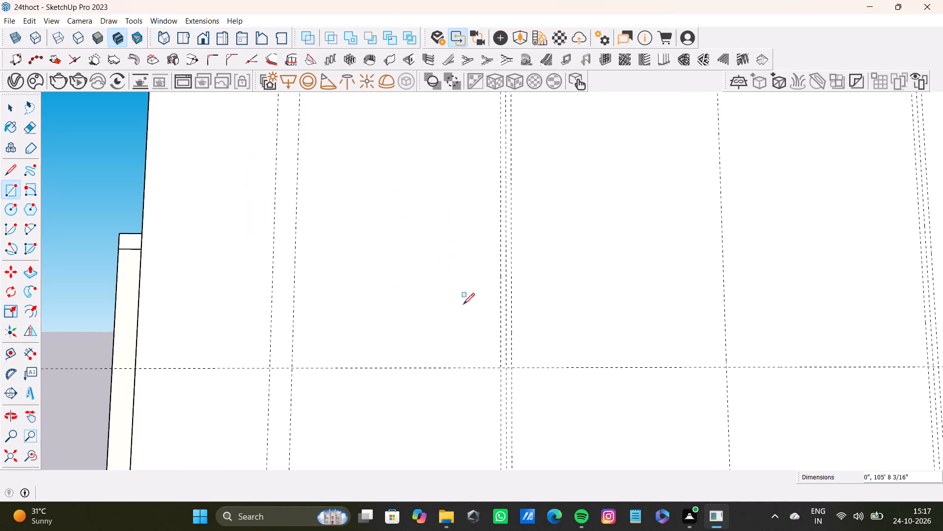
click(499, 368)
Draw the second upper panel rectangle, 1' 8 1/8" by 6', from the front triple's inner guide at the ceiling to the middle guide.
scroll(495, 366, down, 8)
shift+middle_drag(490, 363, 477, 331)
scroll(475, 331, down, 4)
shift+middle_drag(474, 331, 472, 353)
scroll(445, 372, down, 4)
shift+scroll(445, 370, up, 1)
shift+middle_drag(445, 369, 445, 330)
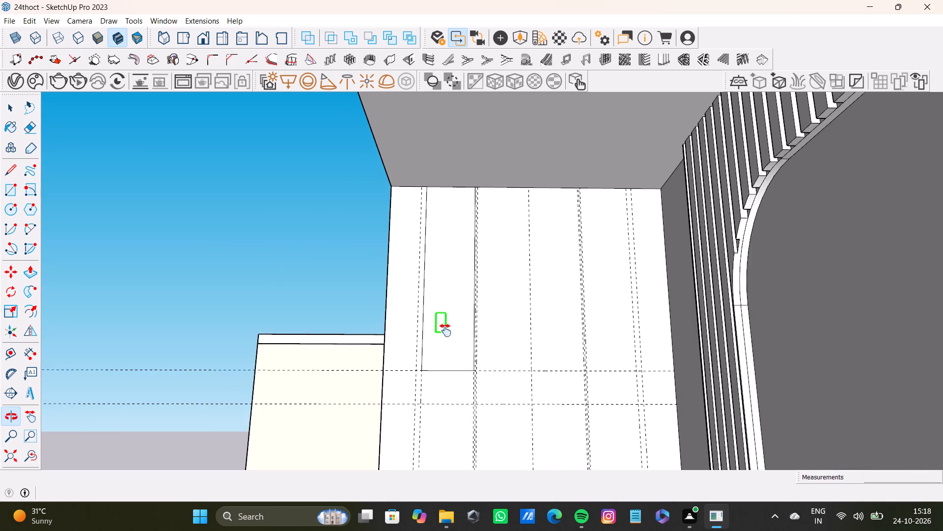
shift+middle_drag(445, 330, 455, 344)
scroll(472, 193, up, 13)
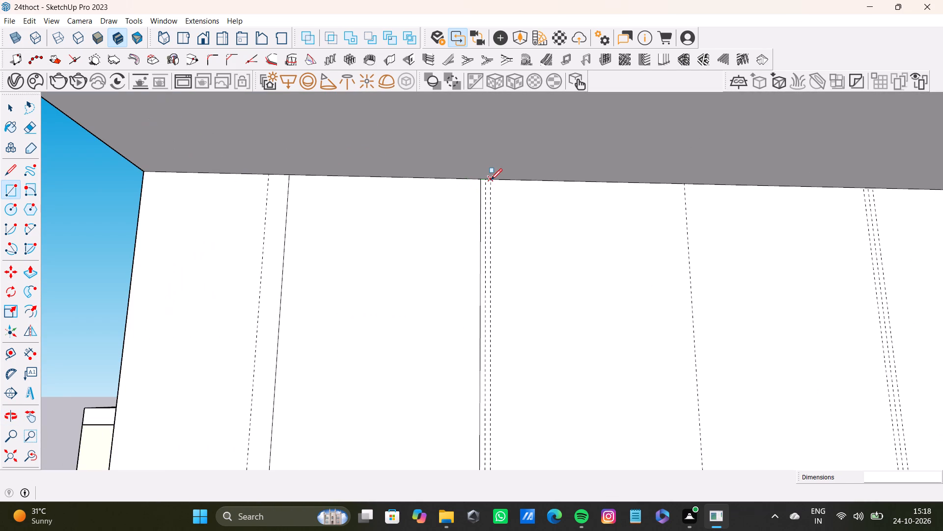
click(491, 180)
scroll(577, 277, down, 3)
shift+middle_drag(610, 332, 515, 145)
scroll(560, 278, down, 2)
shift+middle_drag(552, 336, 548, 319)
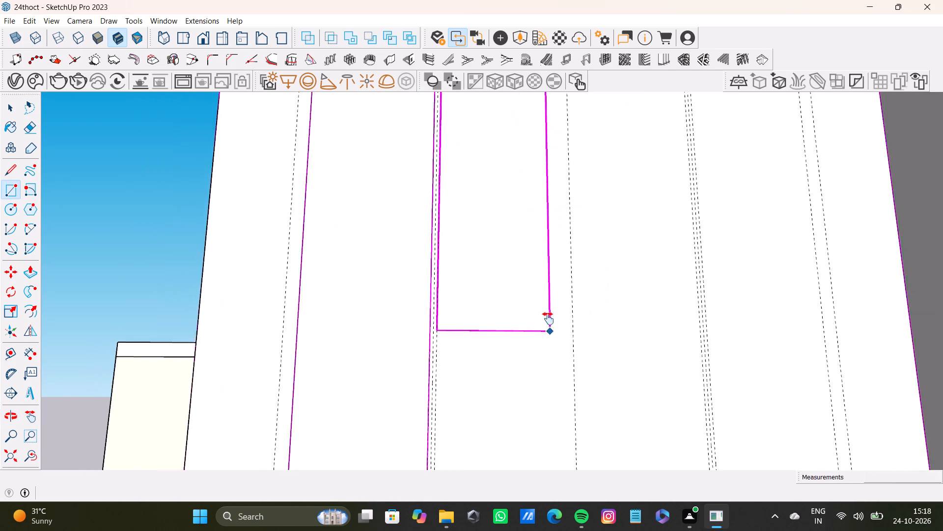
shift+middle_drag(548, 319, 530, 170)
middle_drag(533, 298, 525, 209)
scroll(527, 282, up, 3)
click(555, 286)
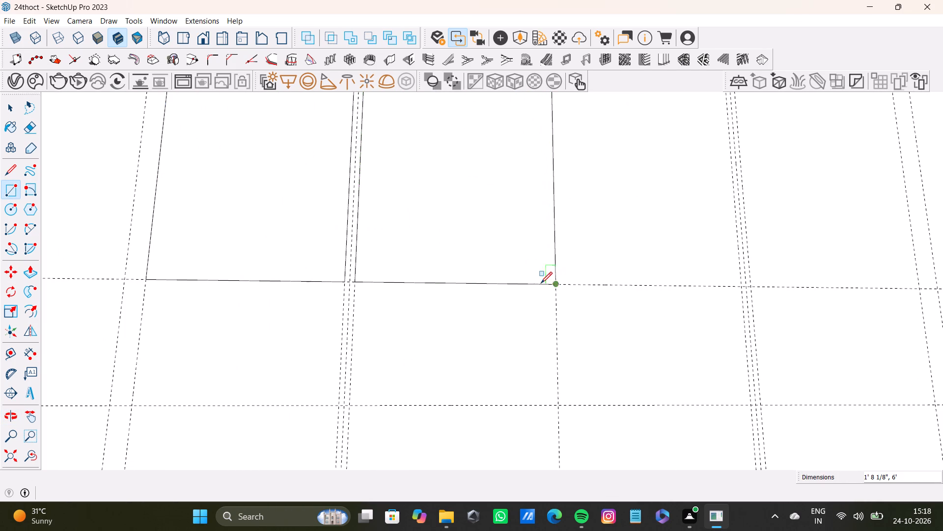
Draw the lower front panel rectangle between the two lower horizontal guides, from the front pair's inner guide to the closest triple guide.
scroll(527, 287, down, 7)
shift+middle_drag(522, 289, 539, 126)
scroll(424, 277, up, 4)
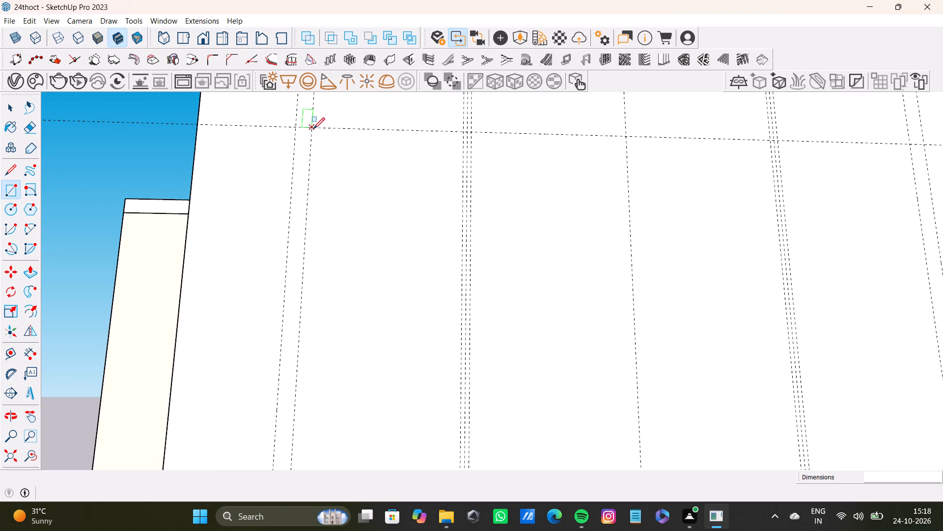
click(313, 129)
scroll(384, 292, down, 2)
shift+middle_drag(400, 313, 406, 191)
scroll(440, 289, down, 2)
middle_drag(439, 327, 429, 233)
scroll(433, 283, up, 2)
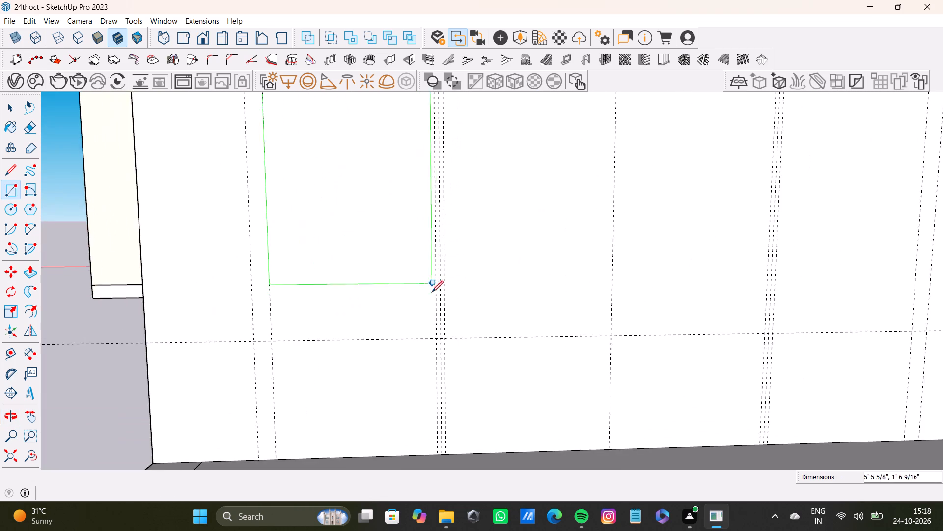
scroll(432, 292, up, 2)
click(436, 342)
Draw the second lower panel rectangle between the two lower horizontal guides, from the front triple's inner guide to the middle guide.
scroll(401, 221, down, 7)
shift+middle_drag(399, 185, 437, 366)
scroll(443, 216, up, 3)
shift+middle_drag(454, 212, 409, 392)
scroll(459, 298, up, 10)
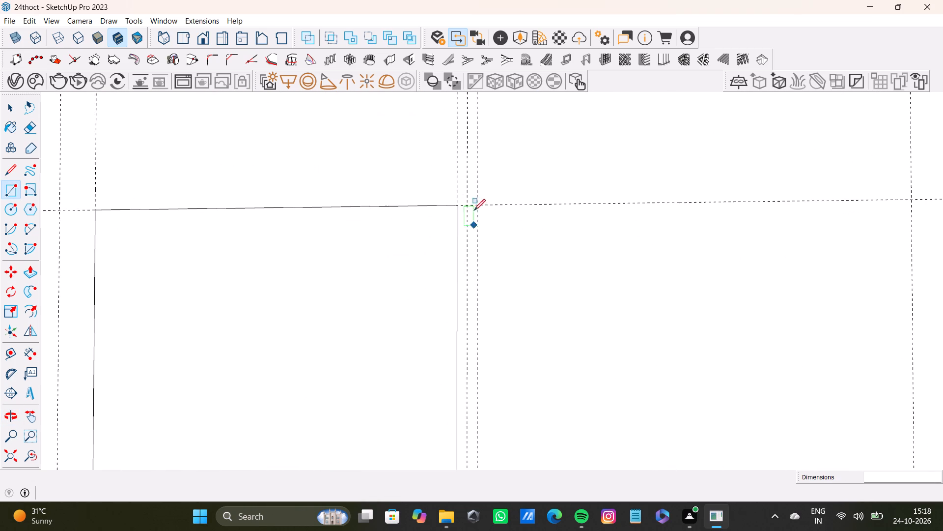
click(478, 204)
scroll(561, 382, down, 6)
shift+middle_drag(692, 403, 530, 313)
scroll(543, 378, down, 3)
shift+middle_drag(563, 390, 547, 240)
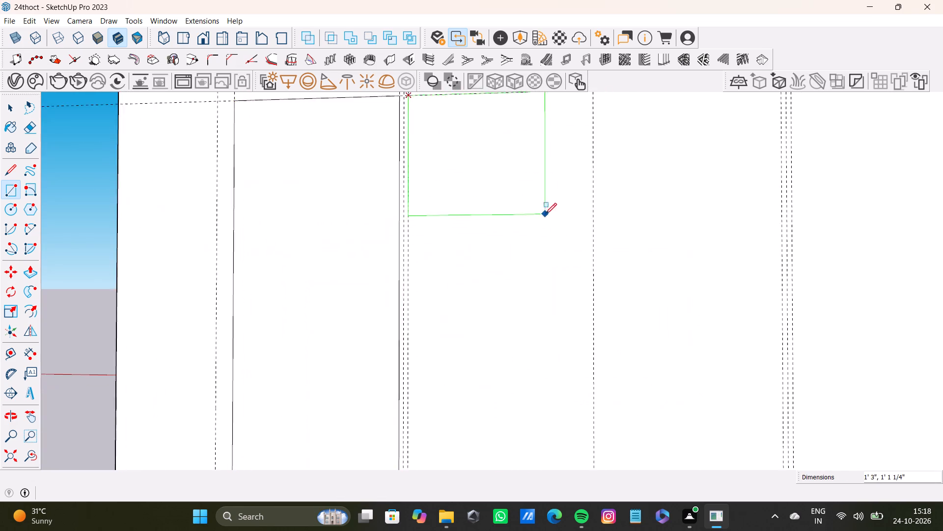
scroll(554, 283, down, 4)
shift+middle_drag(556, 427, 558, 274)
middle_drag(550, 291, 535, 148)
shift+scroll(535, 175, up, 1)
scroll(522, 315, up, 6)
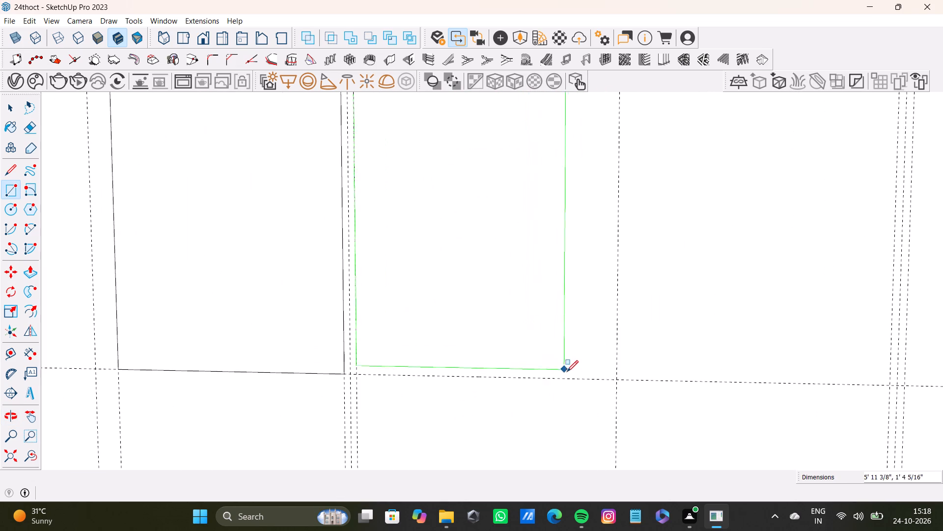
click(614, 381)
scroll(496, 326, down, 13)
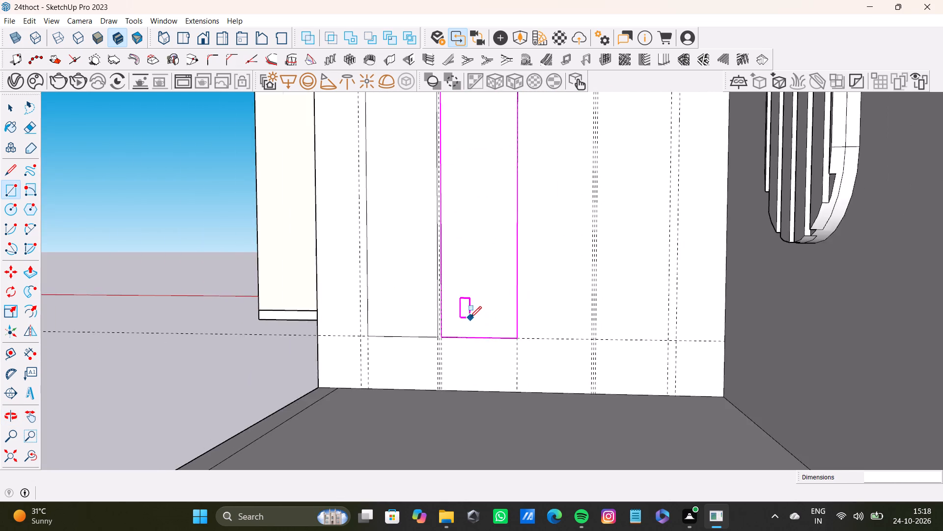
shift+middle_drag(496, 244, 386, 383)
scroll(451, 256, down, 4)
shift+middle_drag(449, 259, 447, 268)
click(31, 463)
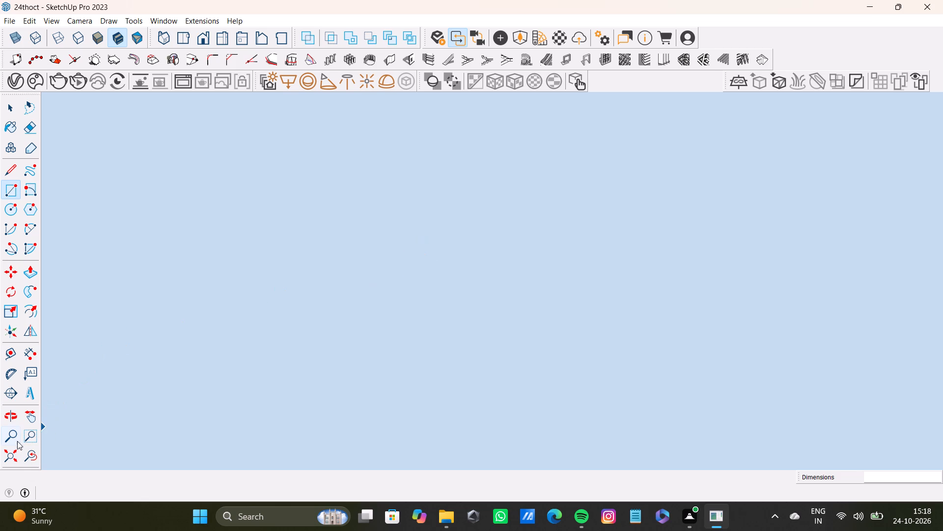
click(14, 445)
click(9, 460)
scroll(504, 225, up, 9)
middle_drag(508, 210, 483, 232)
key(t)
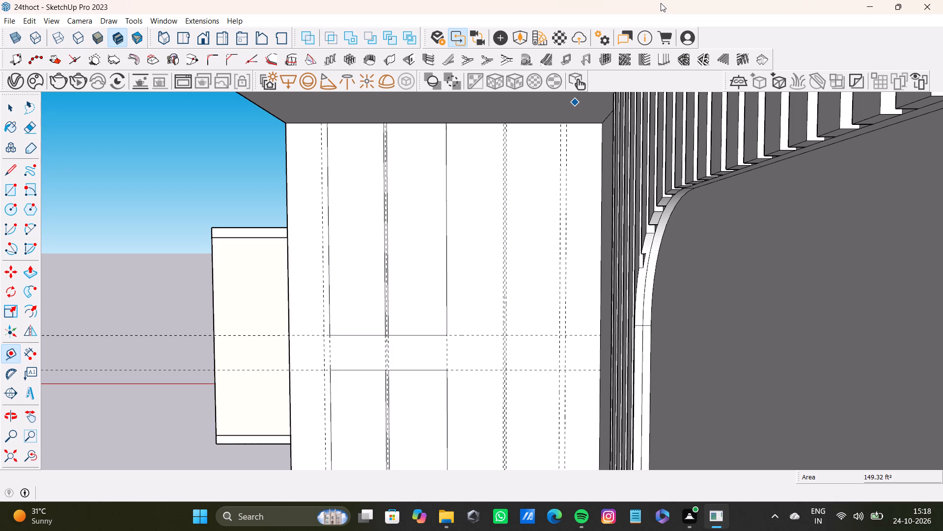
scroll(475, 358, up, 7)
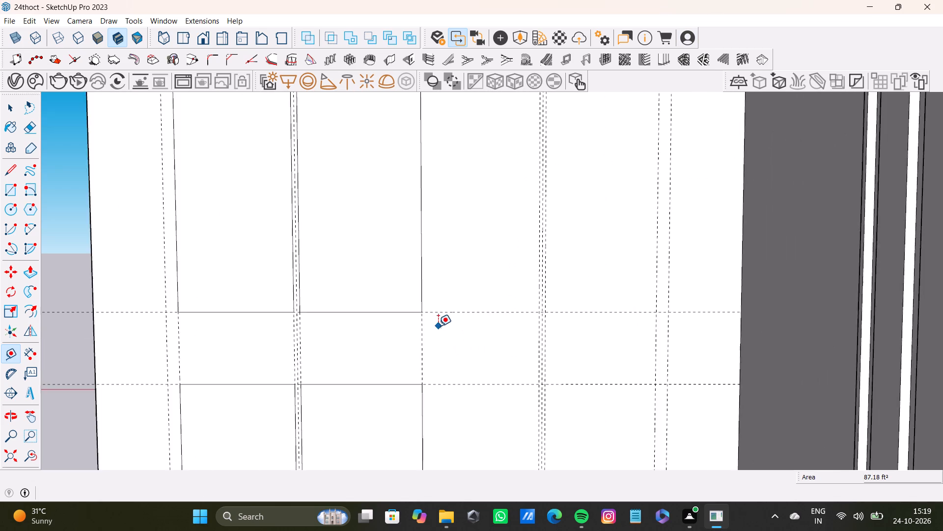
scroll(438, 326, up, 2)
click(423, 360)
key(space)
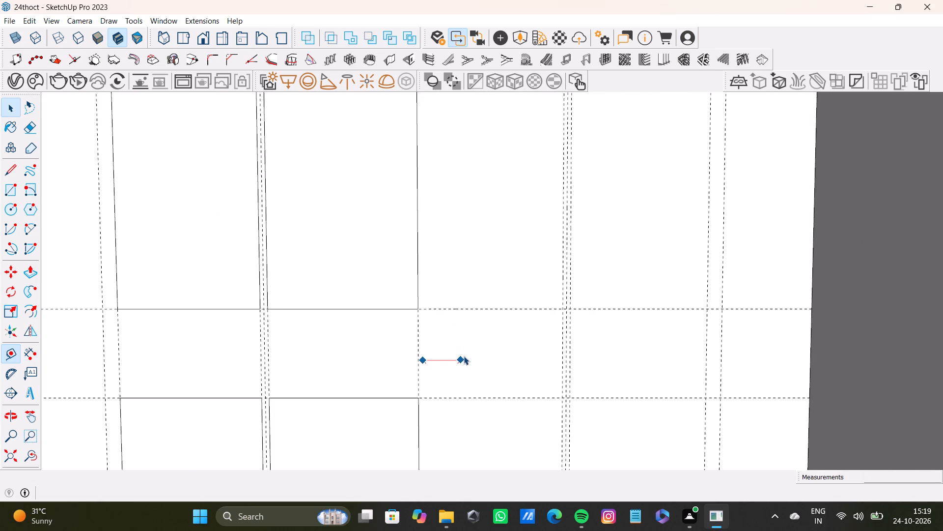
Place a vertical guide about 2 7/16" from the middle guide, on the side facing the rear triple guides.
scroll(392, 323, down, 8)
shift+middle_drag(395, 322, 436, 380)
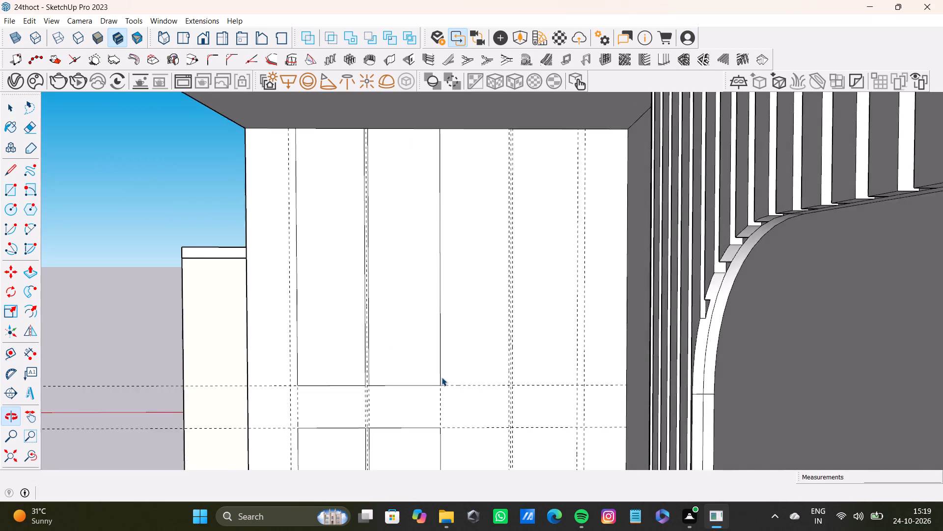
scroll(449, 377, up, 7)
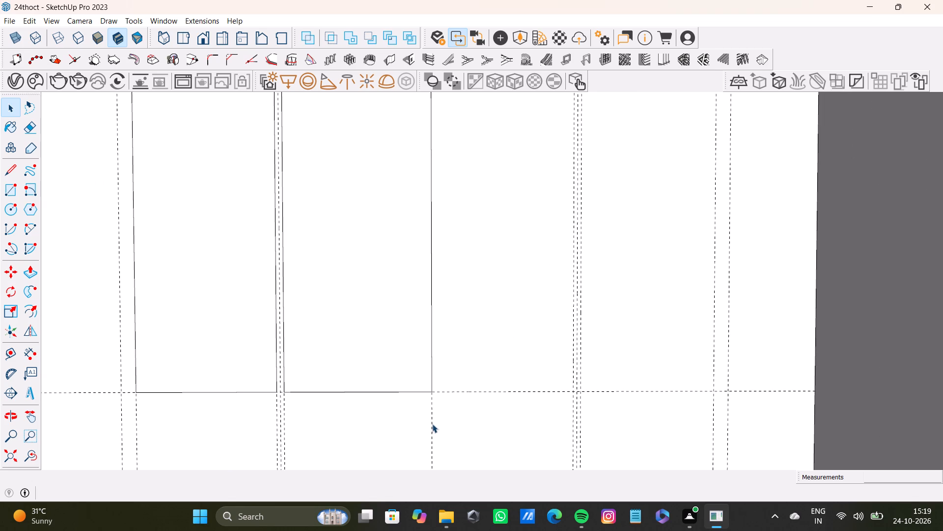
key(t)
click(435, 438)
scroll(486, 426, down, 3)
shift+middle_drag(487, 423, 482, 326)
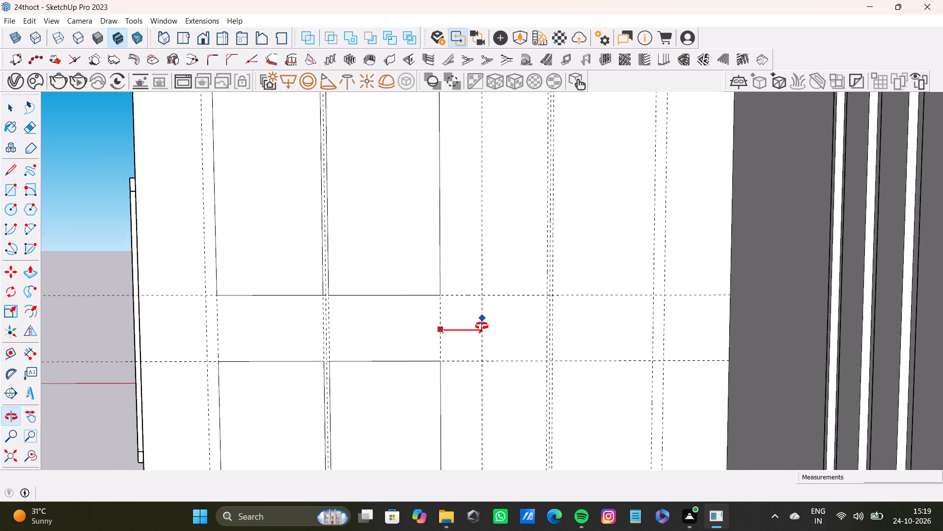
shift+middle_drag(482, 326, 477, 329)
click(454, 329)
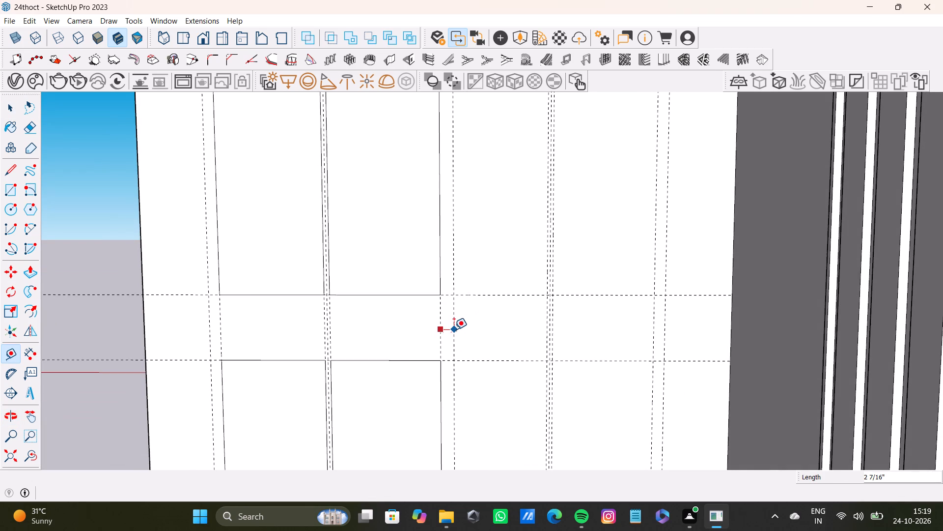
Delete the rear triple's vertical guide that lies closest to the middle guides.
shift+scroll(454, 331, down, 4)
shift+middle_drag(454, 331, 454, 374)
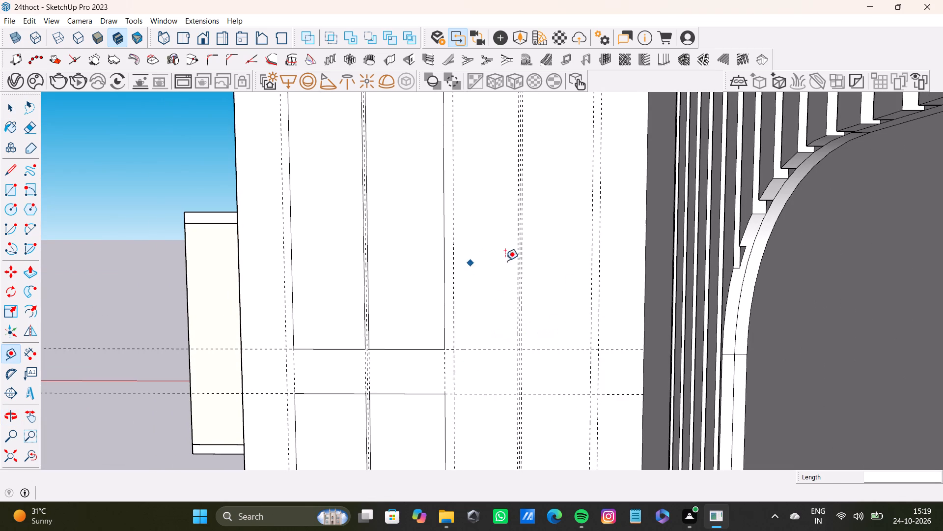
scroll(527, 354, up, 12)
key(space)
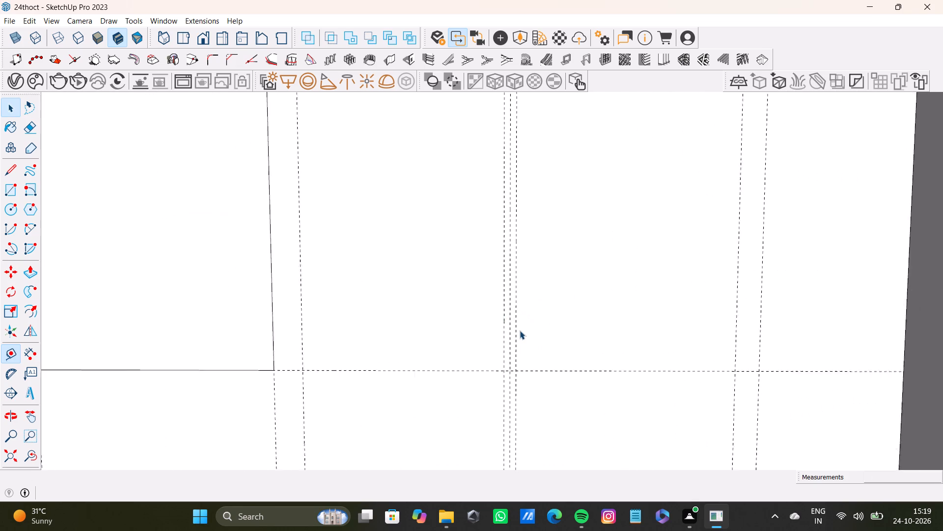
click(503, 355)
key(Delete)
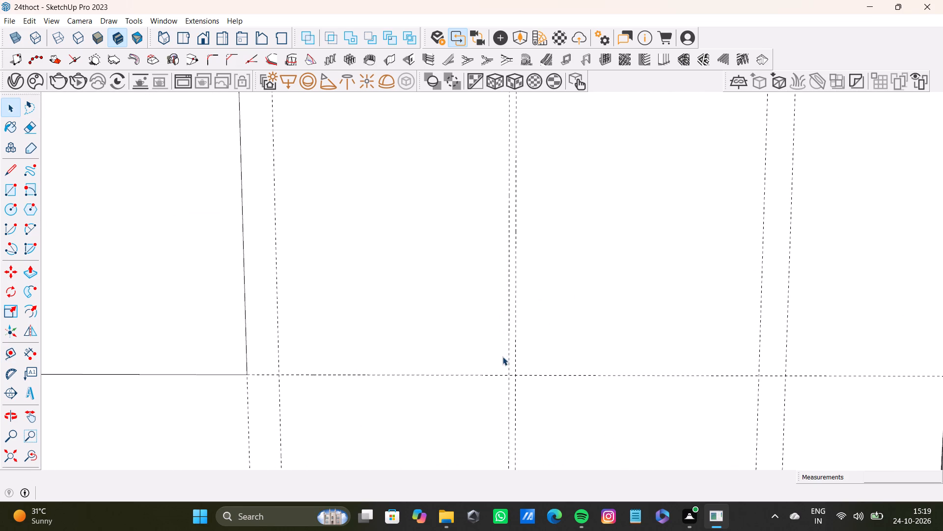
Add a vertical guide 0.5" beyond the farther of the two remaining rear guides, away from the middle guides.
key(t)
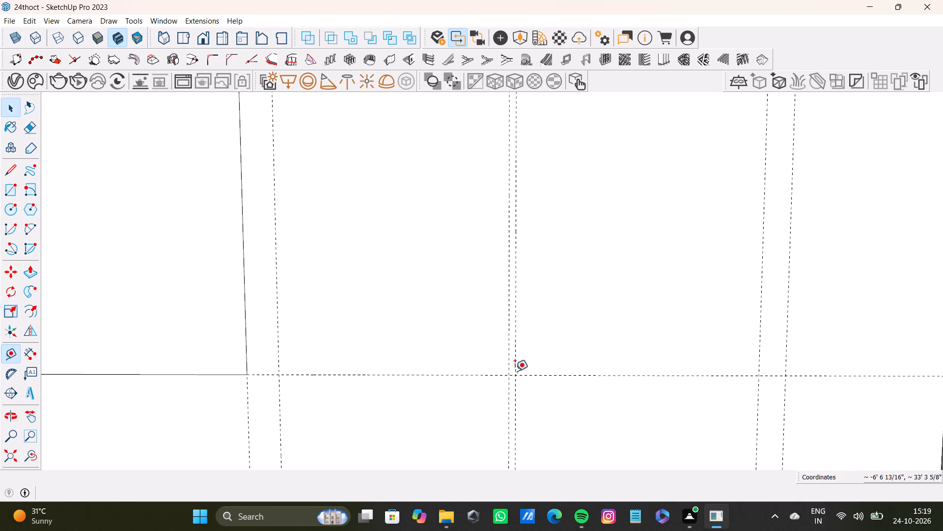
drag(516, 367, 523, 367)
text(0.5")
key(Return)
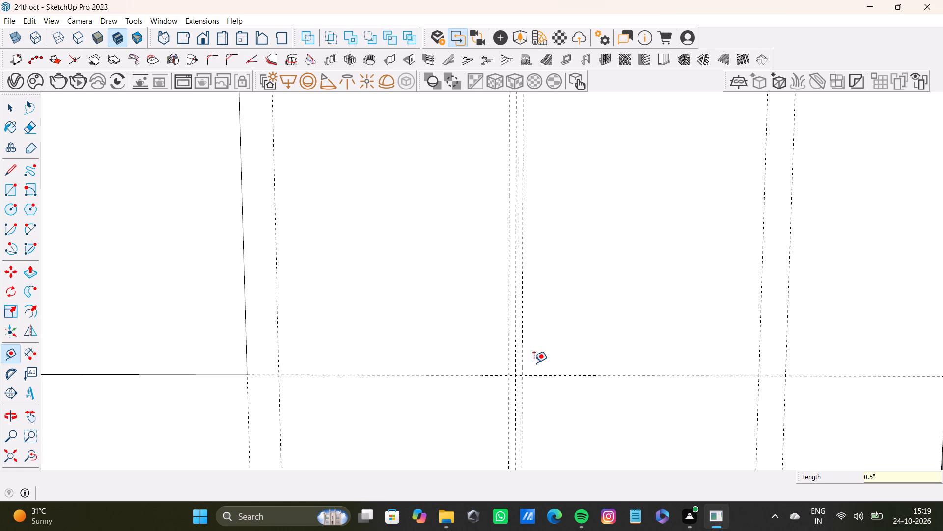
key(space)
Draw the third upper panel rectangle from the new middle guide at the ceiling to the closest rear triple guide at the upper horizontal guide.
scroll(509, 324, down, 15)
shift+middle_drag(423, 180, 418, 257)
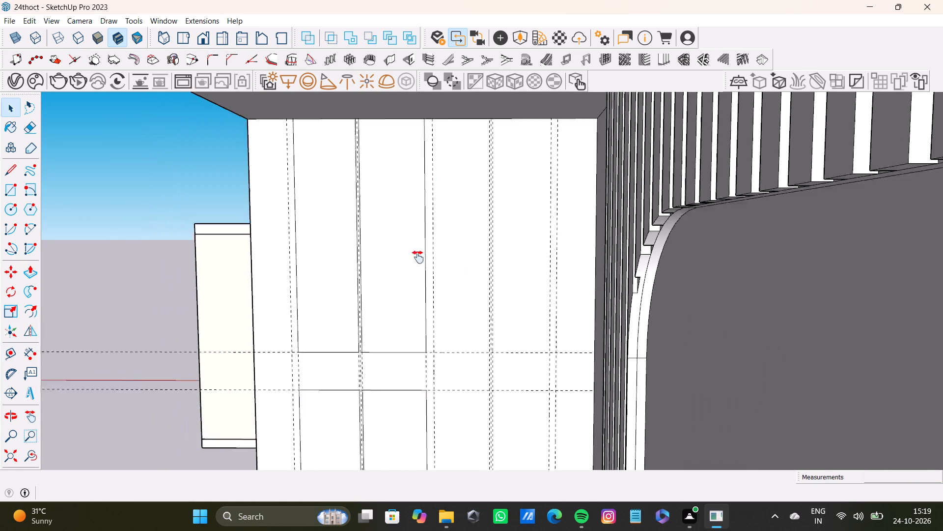
shift+middle_drag(418, 257, 419, 260)
key(r)
scroll(409, 193, up, 7)
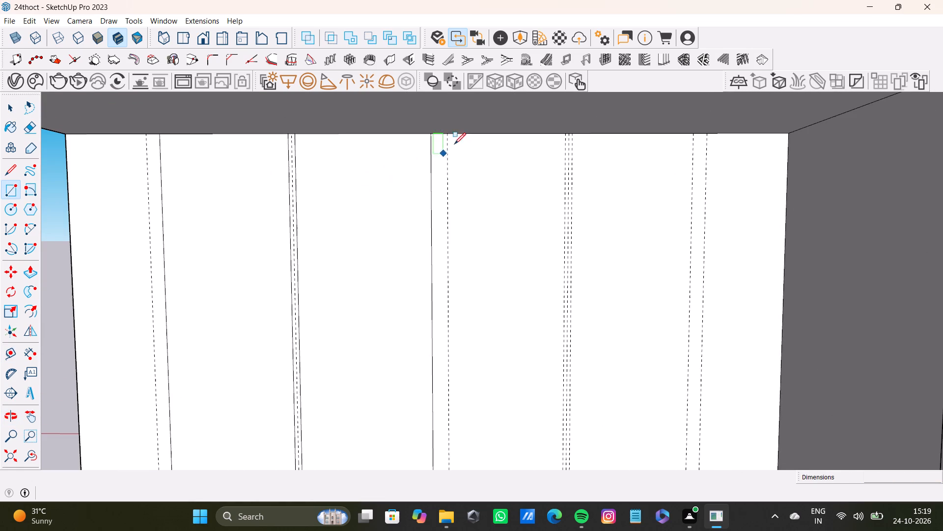
click(447, 134)
scroll(516, 289, down, 3)
shift+middle_drag(522, 316, 520, 165)
middle_drag(527, 242, 509, 165)
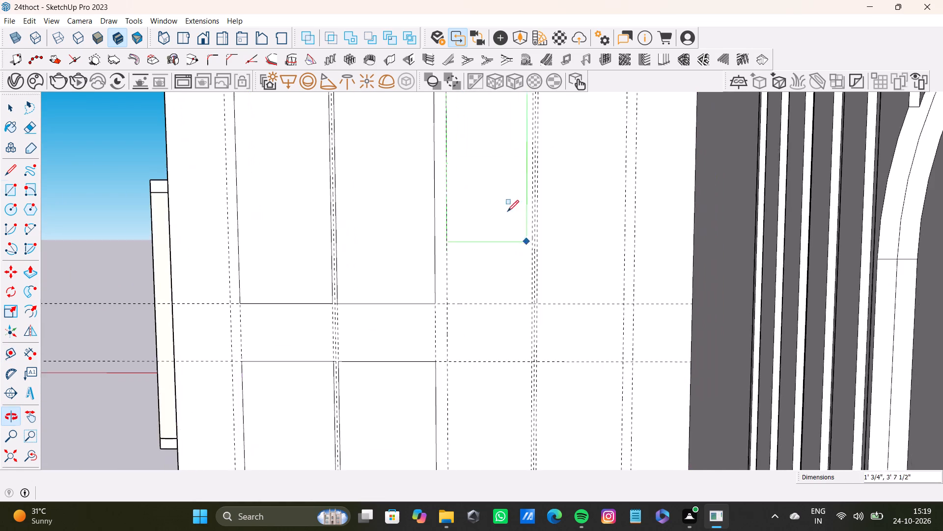
scroll(511, 282, up, 5)
click(543, 314)
Draw the third lower panel rectangle, 1' 5 7/16" by 6', between the two lower horizontal guides, from the new middle guide to the rear triple.
scroll(532, 301, down, 8)
shift+middle_drag(517, 304, 522, 199)
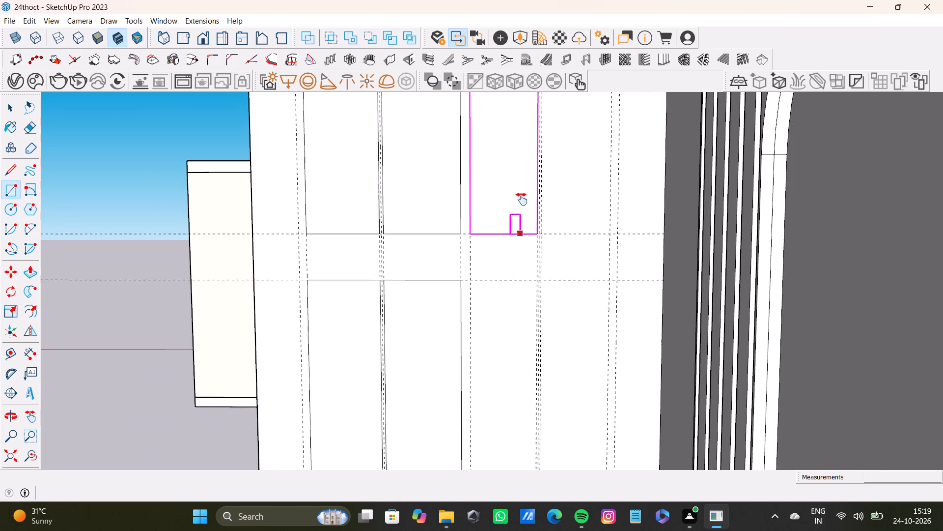
shift+middle_drag(522, 199, 522, 168)
scroll(491, 322, up, 5)
drag(460, 138, 462, 143)
scroll(546, 374, down, 3)
shift+middle_drag(546, 384, 550, 202)
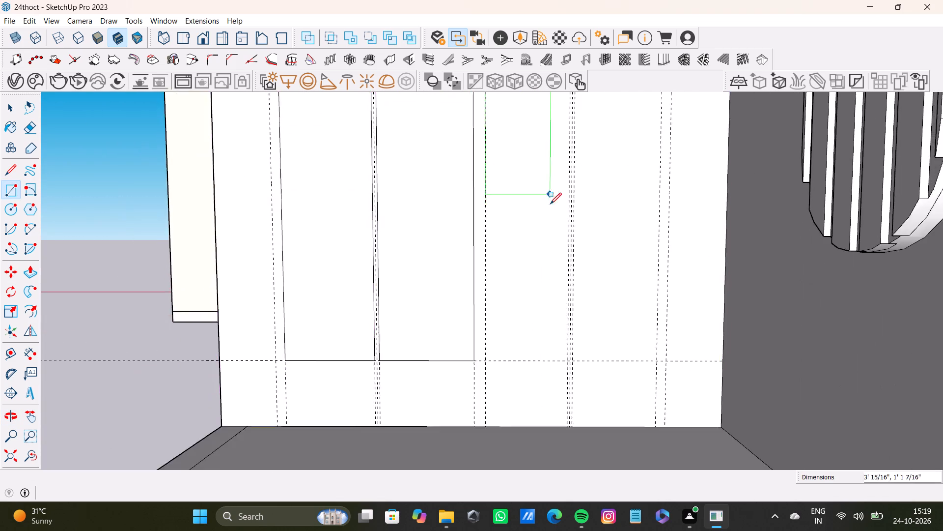
scroll(557, 265, down, 2)
middle_drag(564, 316, 544, 285)
scroll(544, 300, up, 9)
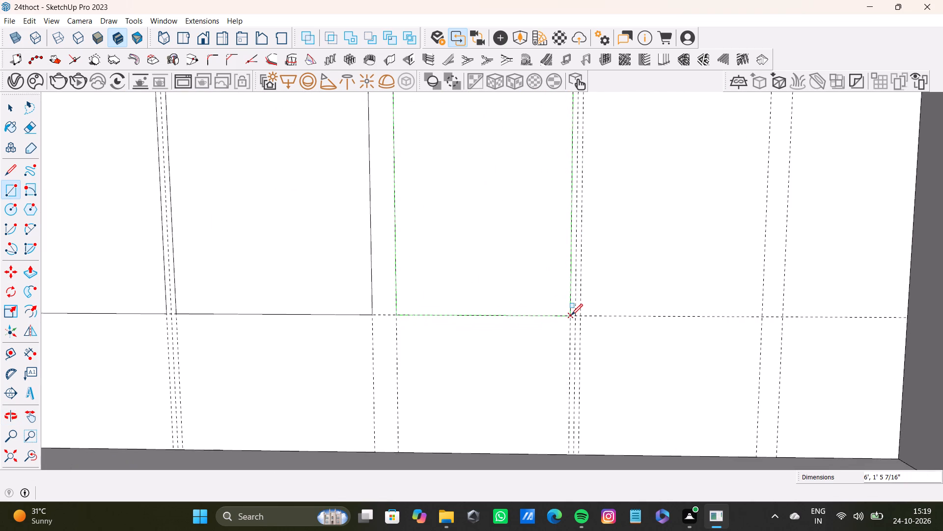
click(571, 315)
Draw the fourth lower panel rectangle, 6' high, from the rear triple's far guide to the rear pair's inner guide.
scroll(560, 319, down, 11)
scroll(534, 245, down, 4)
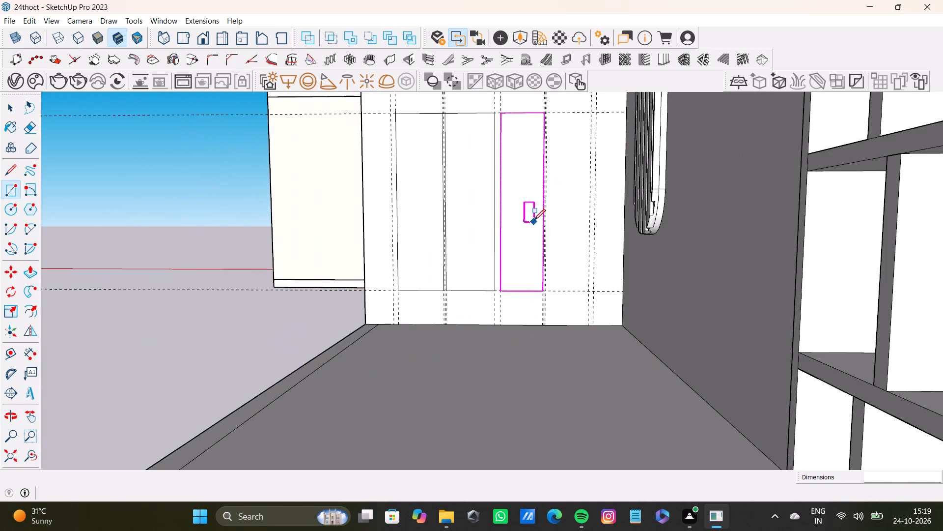
shift+middle_drag(534, 220, 517, 284)
scroll(534, 225, up, 10)
shift+middle_drag(525, 172, 511, 264)
scroll(523, 250, up, 3)
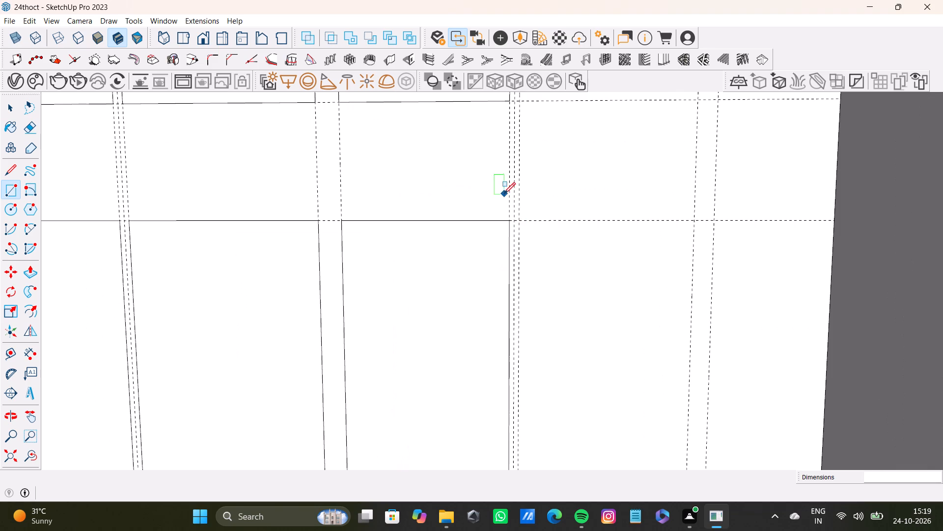
click(520, 218)
scroll(637, 317, down, 3)
shift+middle_drag(644, 336, 610, 206)
middle_drag(662, 329, 609, 202)
scroll(590, 309, up, 2)
shift+middle_drag(569, 177, 568, 183)
shift+middle_drag(563, 302, 562, 149)
shift+middle_drag(581, 295, 580, 224)
scroll(580, 267, up, 2)
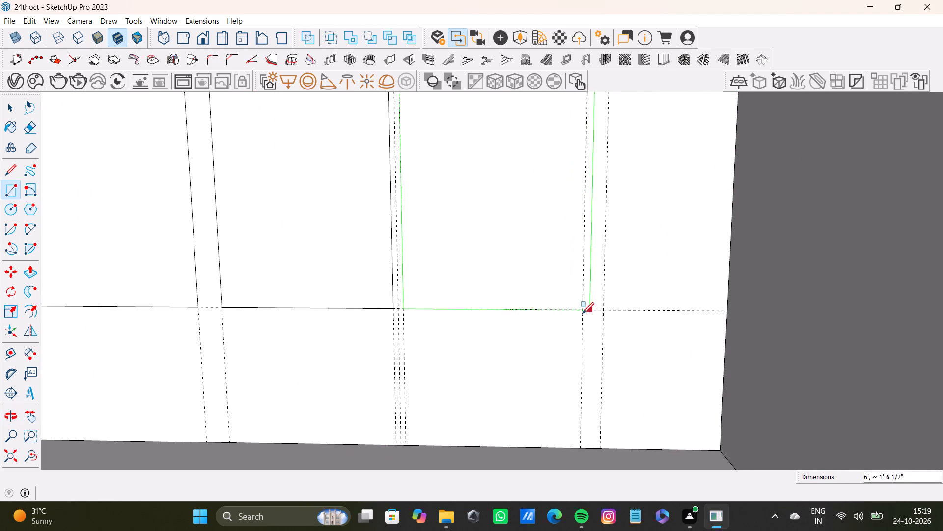
click(584, 309)
Draw the fourth upper panel rectangle, about 1' 5 13/16" wide, from the rear triple's far guide at the ceiling to the rear pair's inner guide.
scroll(515, 292, down, 6)
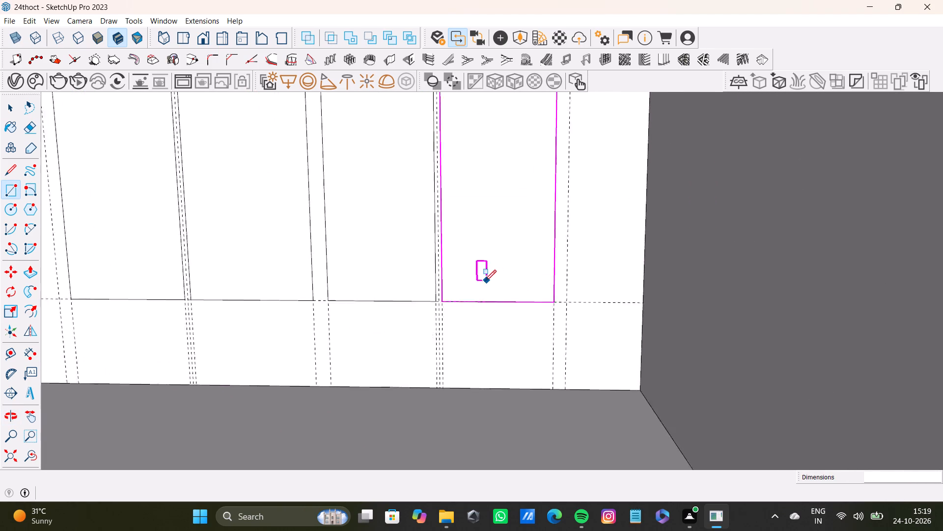
scroll(485, 281, down, 6)
shift+middle_drag(473, 265, 490, 387)
scroll(512, 296, down, 3)
shift+middle_drag(489, 254, 492, 410)
scroll(521, 156, up, 3)
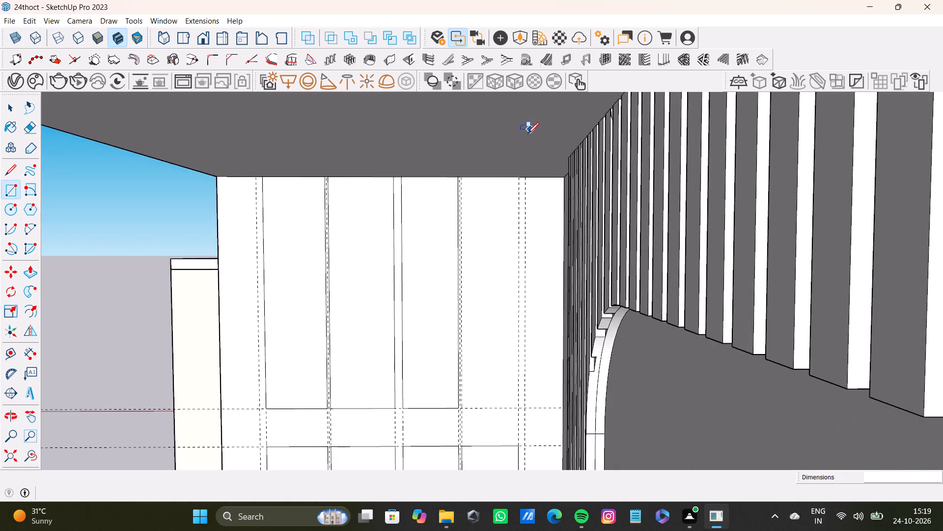
scroll(527, 134, up, 17)
scroll(430, 182, up, 3)
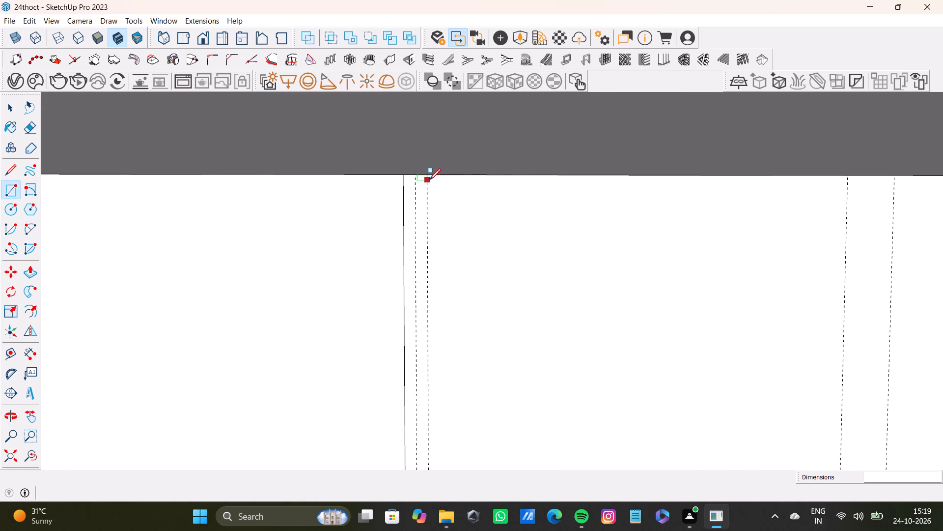
click(426, 175)
scroll(567, 278, down, 6)
shift+middle_drag(616, 316, 516, 205)
shift+middle_drag(535, 285, 522, 202)
scroll(514, 236, down, 4)
scroll(527, 298, up, 1)
shift+middle_drag(525, 302, 528, 231)
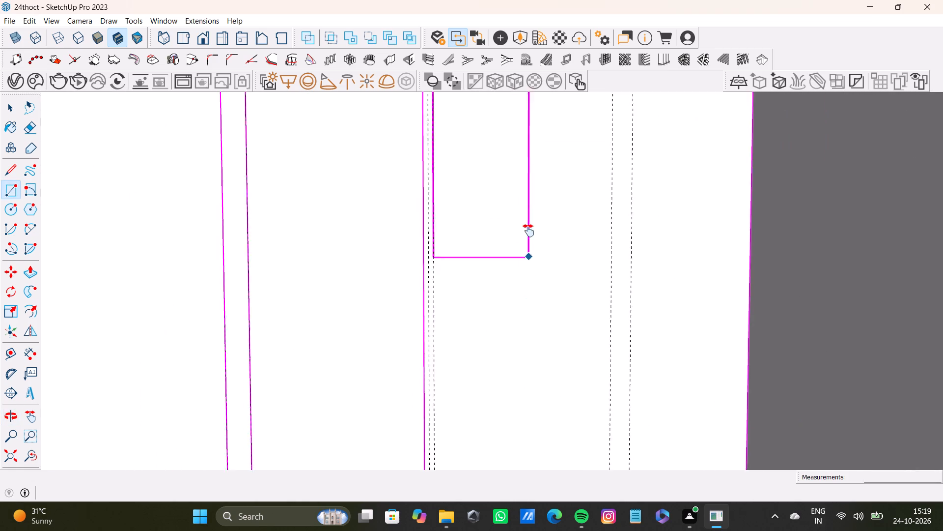
shift+middle_drag(528, 231, 506, 151)
scroll(507, 202, down, 1)
middle_drag(511, 265, 475, 57)
scroll(495, 198, down, 1)
shift+middle_drag(497, 217, 500, 133)
scroll(502, 190, up, 5)
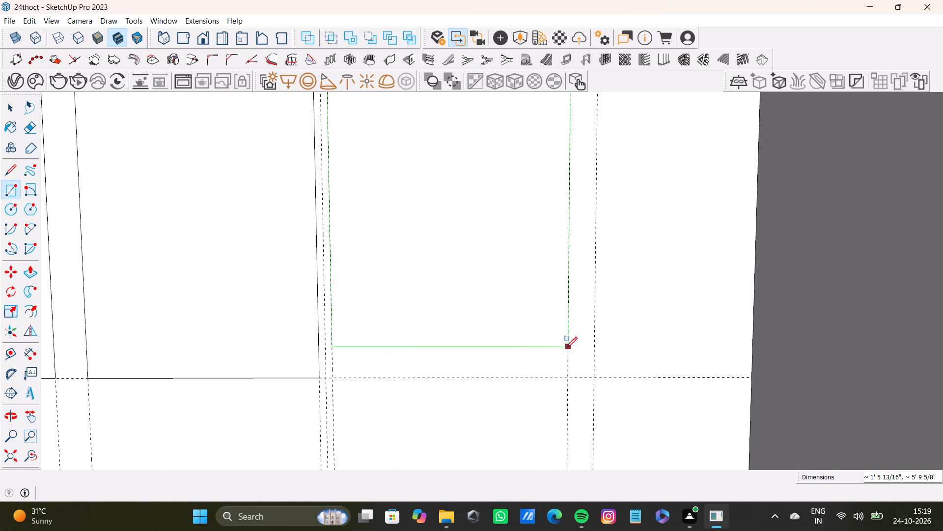
click(568, 377)
key(space)
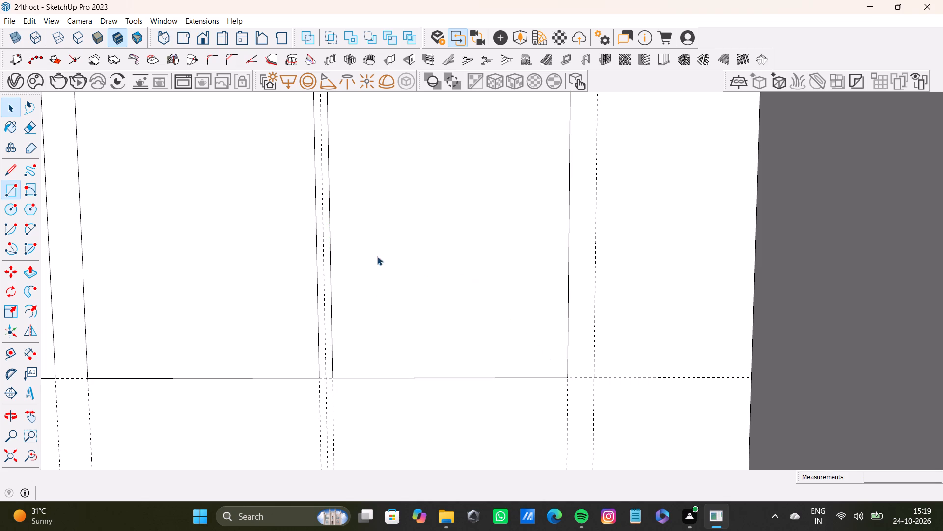
Place a horizontal guide 2' above the bottom edge of the upper panels.
scroll(379, 300, down, 17)
shift+middle_drag(397, 346, 536, 373)
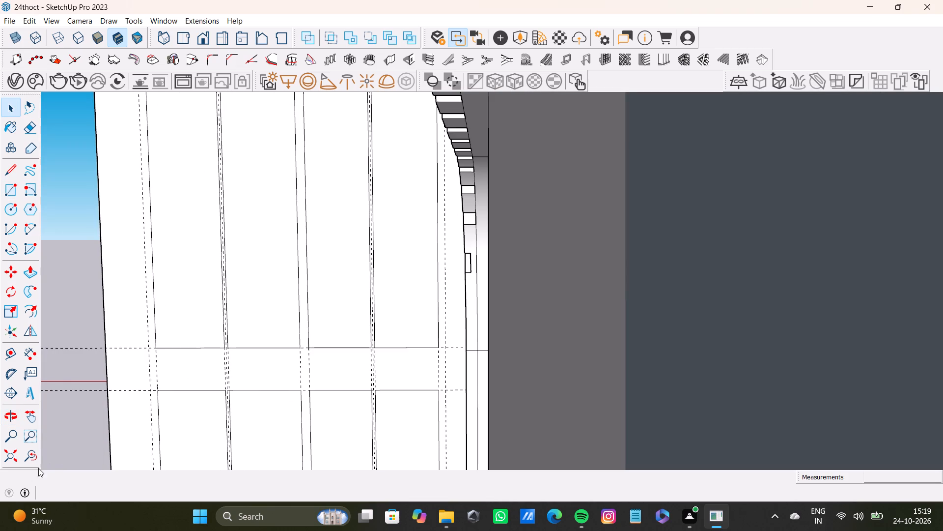
click(14, 457)
scroll(540, 328, up, 8)
shift+middle_drag(444, 261, 465, 349)
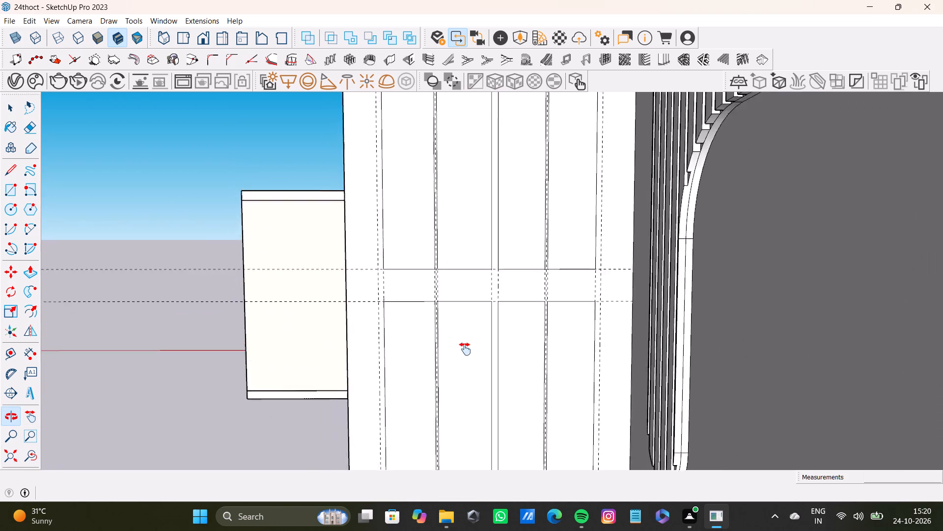
shift+middle_drag(465, 349, 496, 343)
key(t)
scroll(446, 273, up, 7)
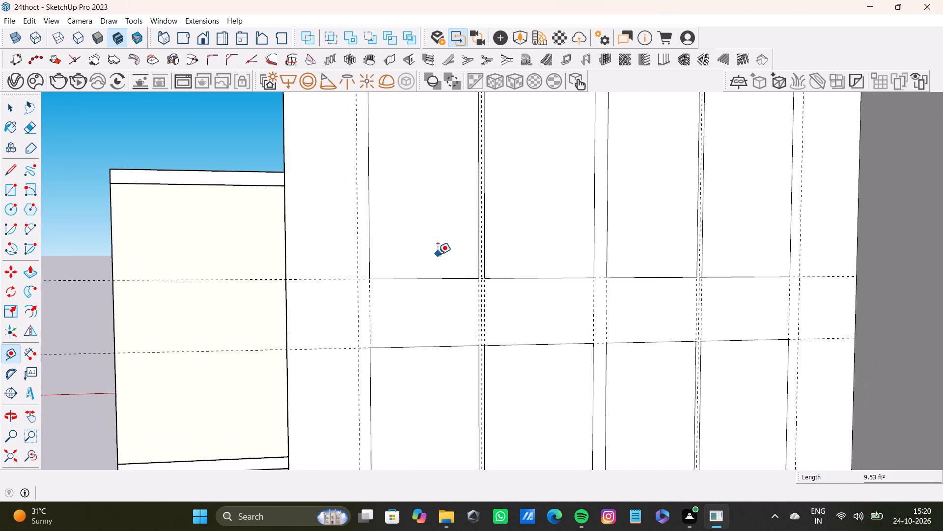
drag(440, 275, 440, 259)
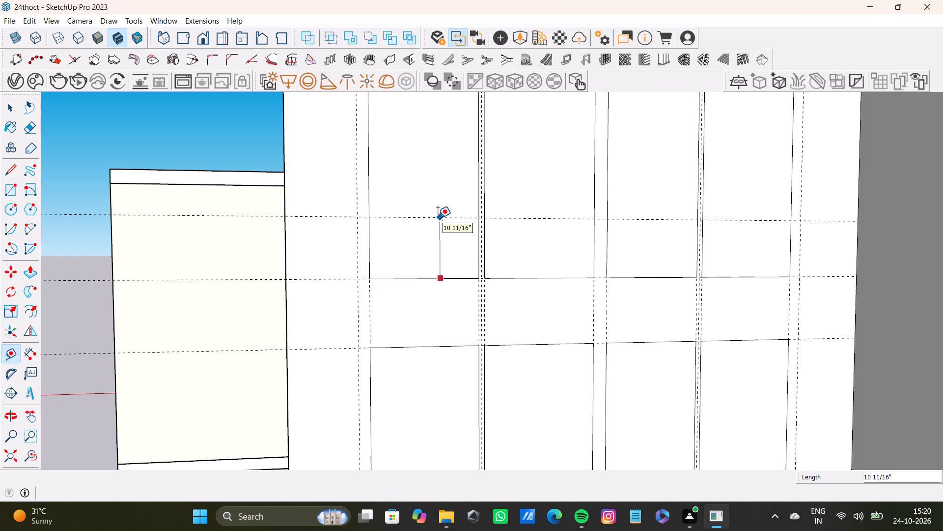
key(2)
key(apostrophe)
key(Return)
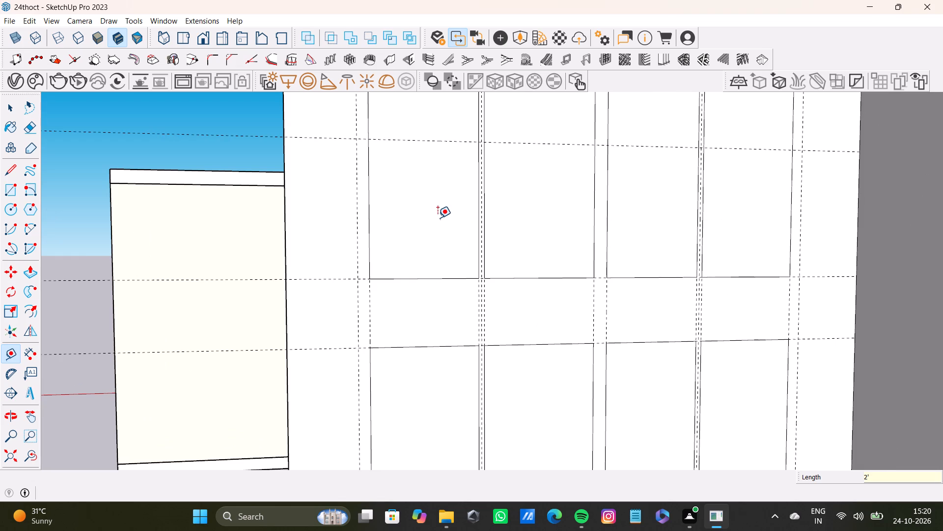
key(space)
Place a horizontal guide 2' above the bottom edge of the lower panels.
scroll(545, 300, down, 8)
shift+middle_drag(544, 303, 490, 147)
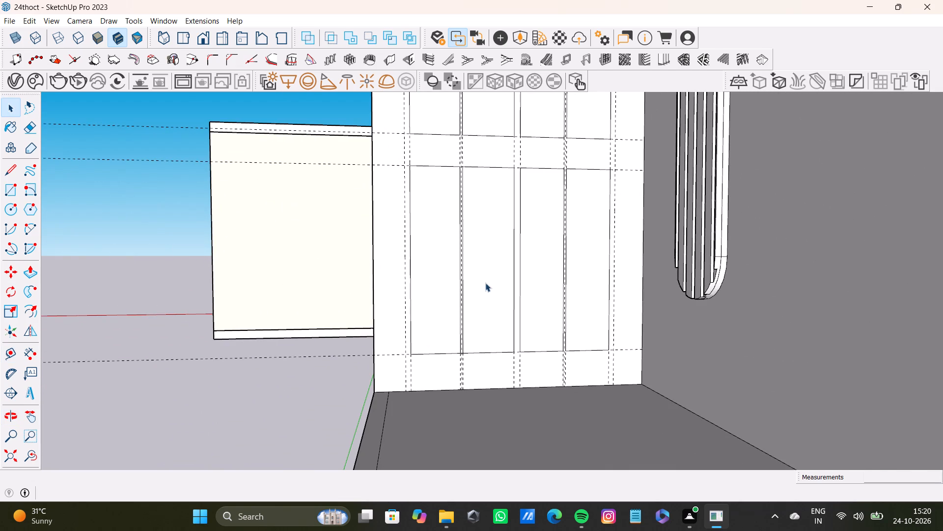
key(t)
drag(450, 353, 455, 342)
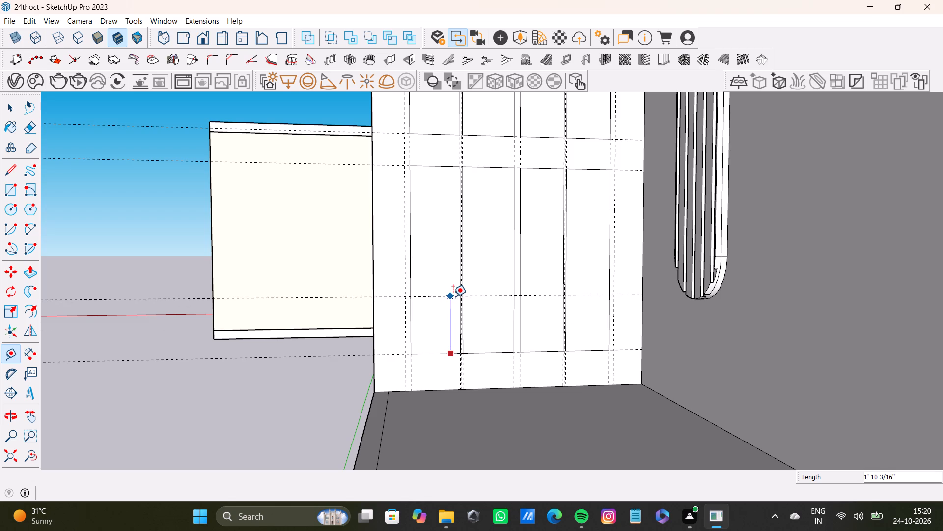
text(2')
key(Return)
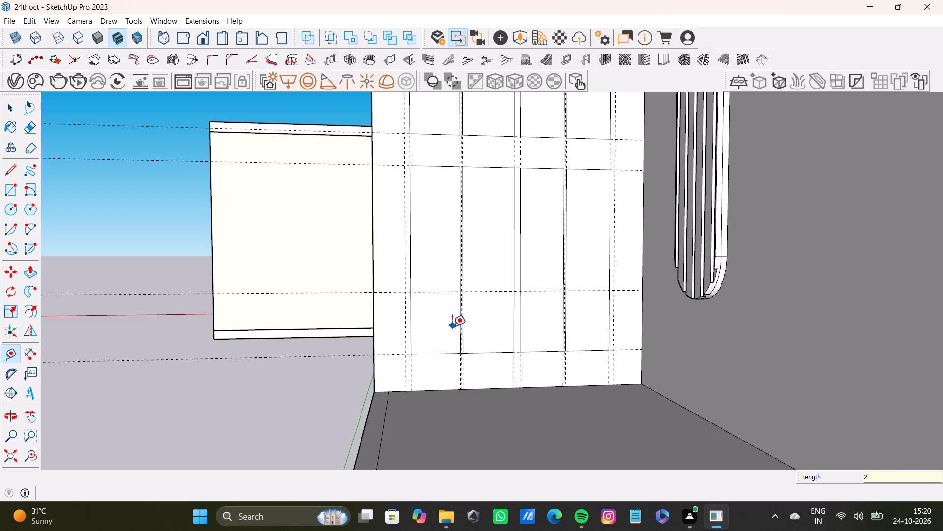
key(space)
scroll(459, 324, down, 4)
middle_drag(479, 305, 450, 329)
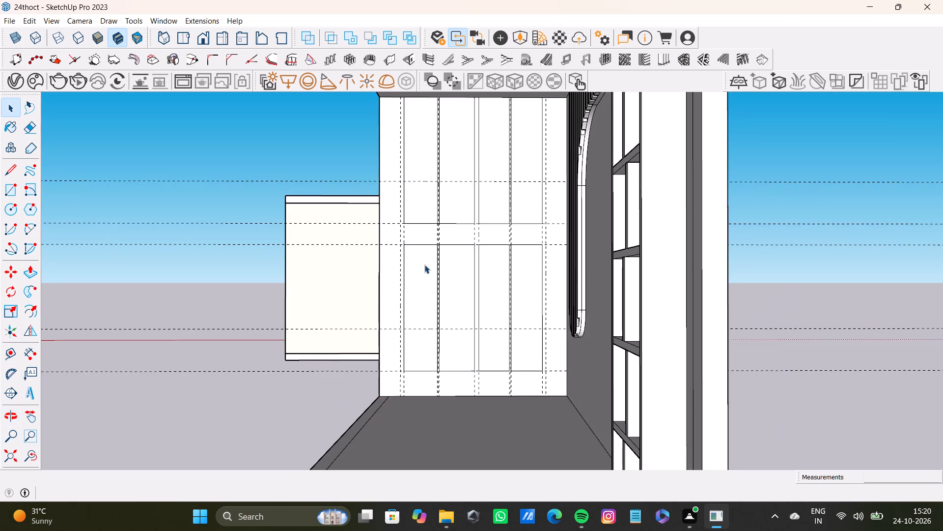
Draw dividing lines along the upper 2' guide across the first two upper panels, about 1' 7 1/16" and 1' 8 1/8" long.
scroll(428, 188, up, 8)
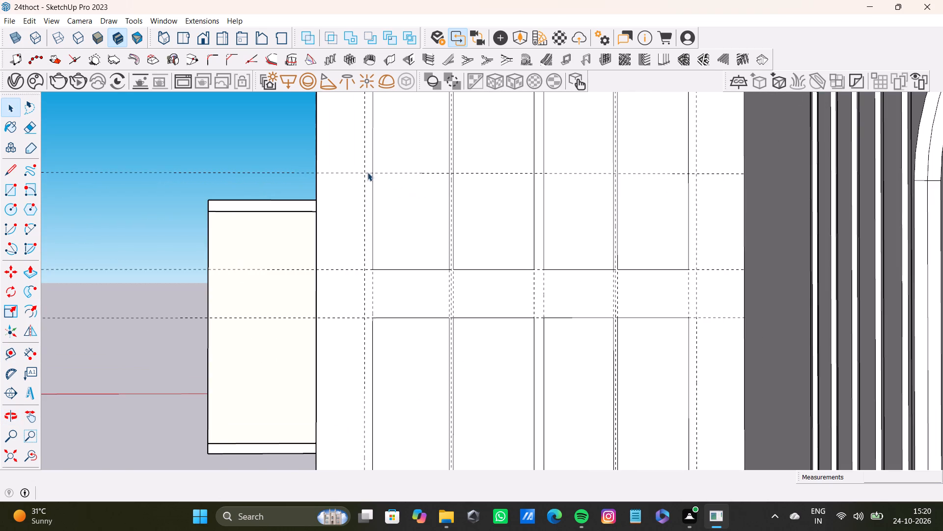
key(l)
scroll(417, 186, up, 6)
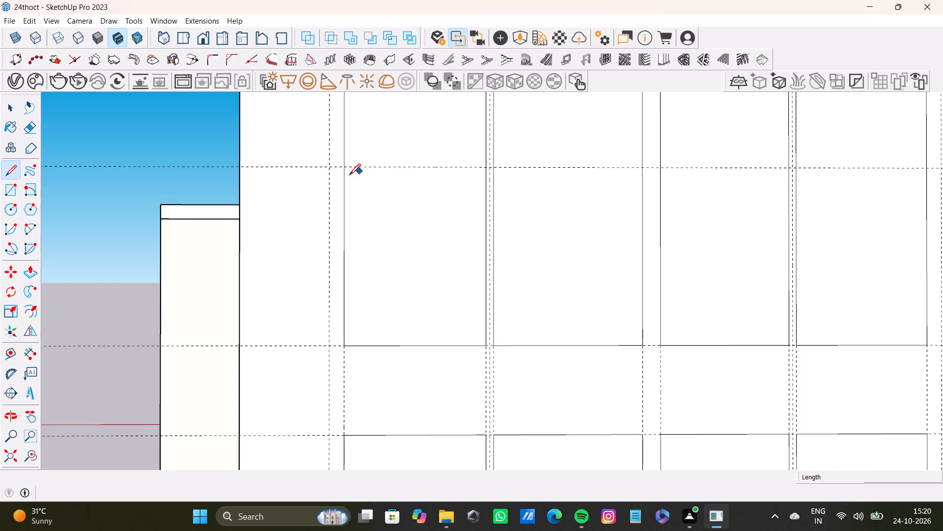
click(340, 165)
key(space)
key(l)
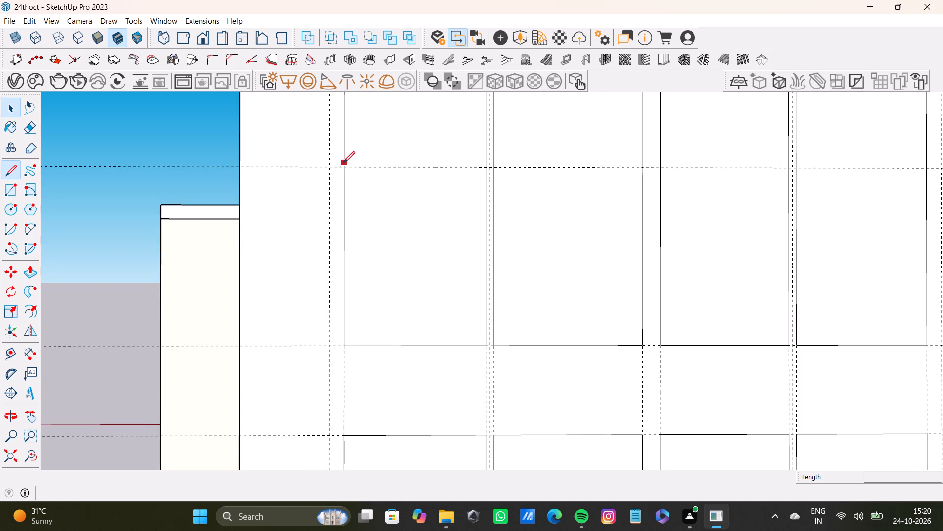
click(347, 165)
click(486, 170)
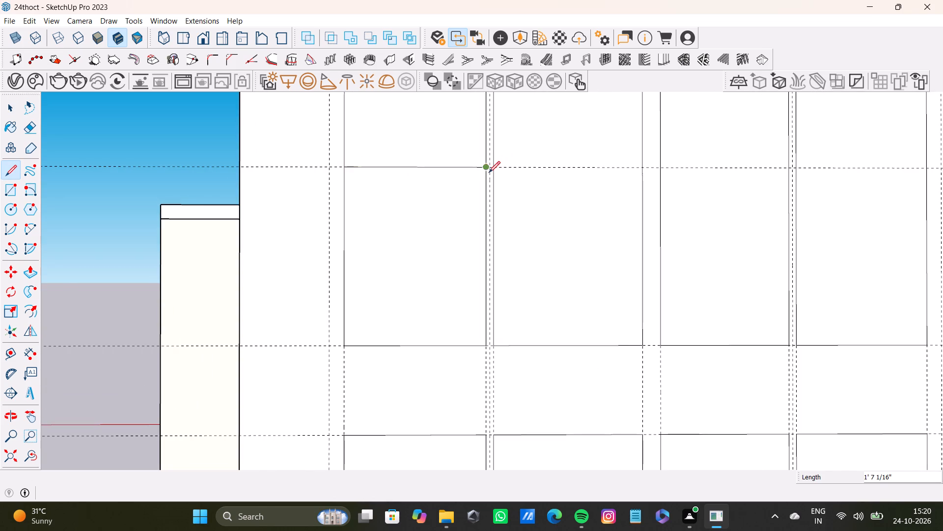
scroll(489, 173, up, 6)
click(495, 164)
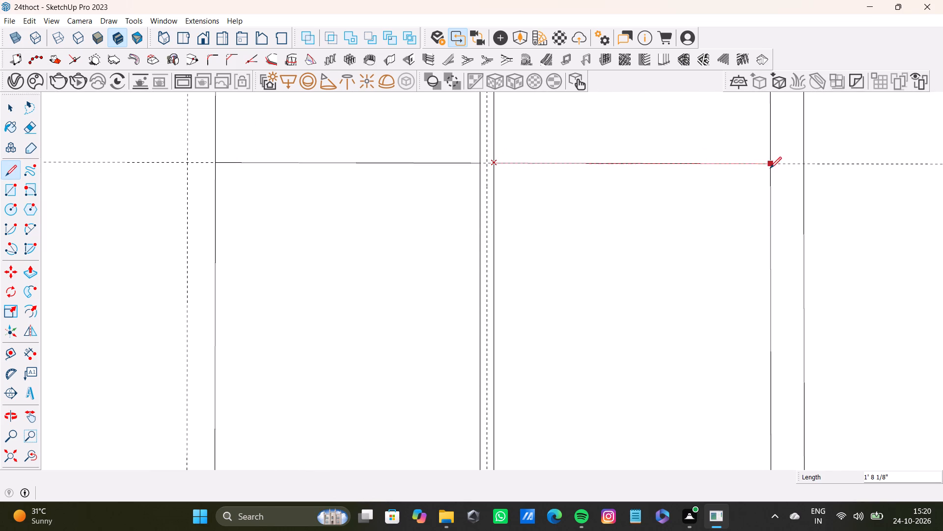
click(770, 168)
Draw dividing lines along the same guide across the third upper panel, about 1' 5 7/16" long, and the fourth upper panel, edge to edge.
scroll(679, 219, down, 8)
shift+middle_drag(668, 219, 421, 214)
scroll(602, 218, up, 3)
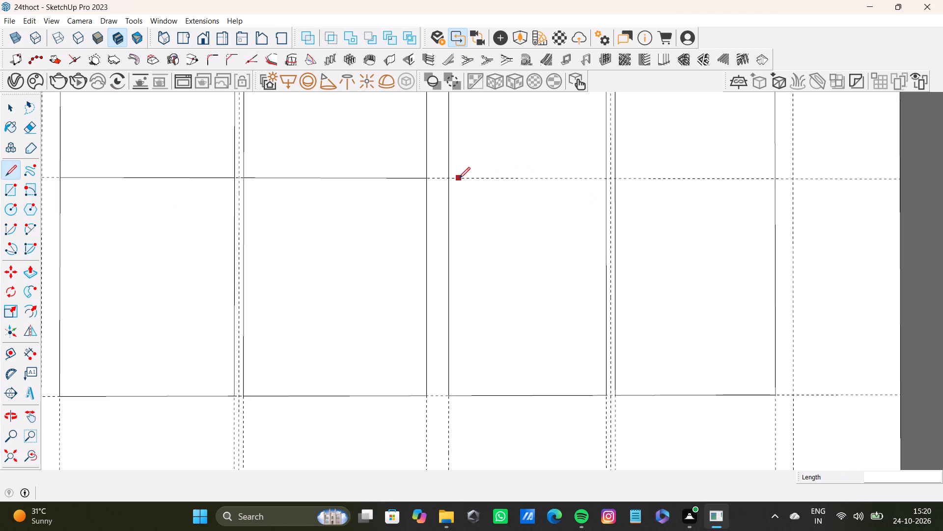
drag(448, 178, 453, 177)
click(605, 177)
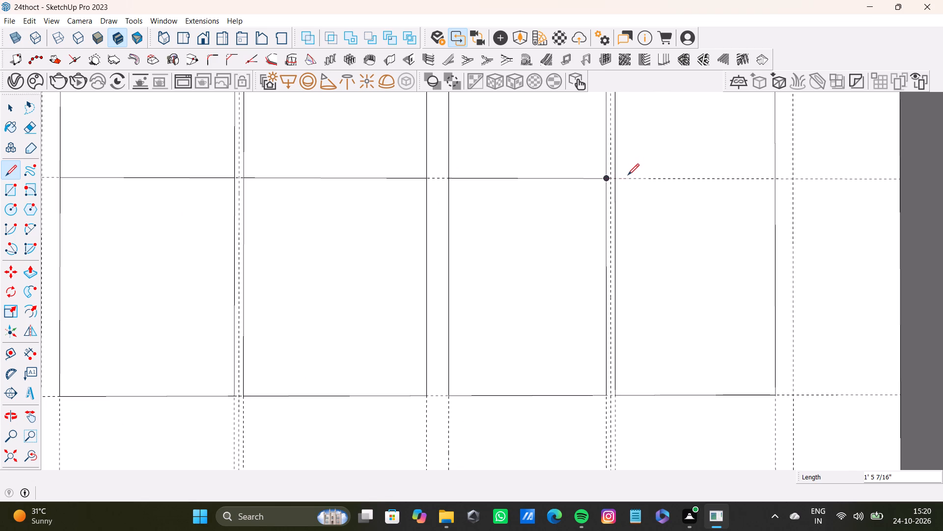
click(619, 177)
click(775, 178)
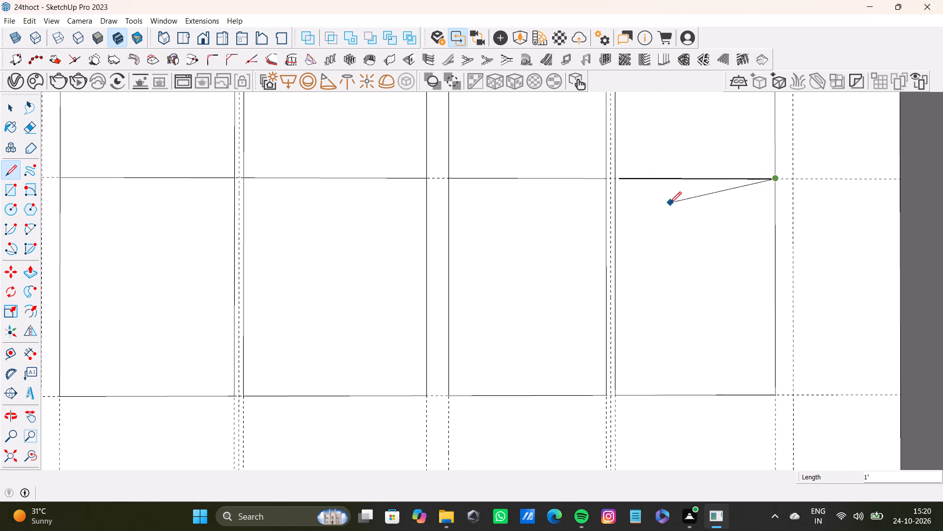
key(ctrl+z)
click(617, 177)
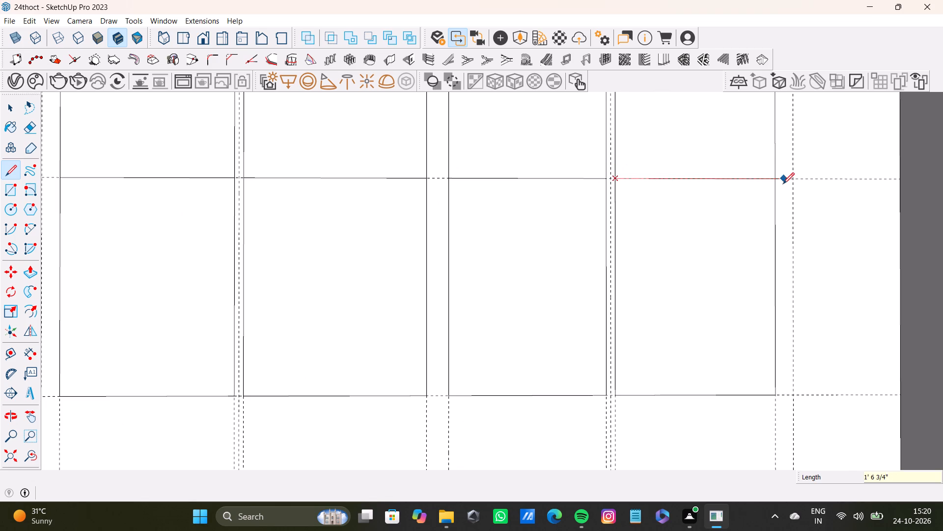
click(775, 180)
Draw a dividing line across the first lower panel along its 2' guide, from one vertical edge to the other.
scroll(747, 241, down, 8)
shift+middle_drag(724, 294, 725, 185)
scroll(326, 376, up, 3)
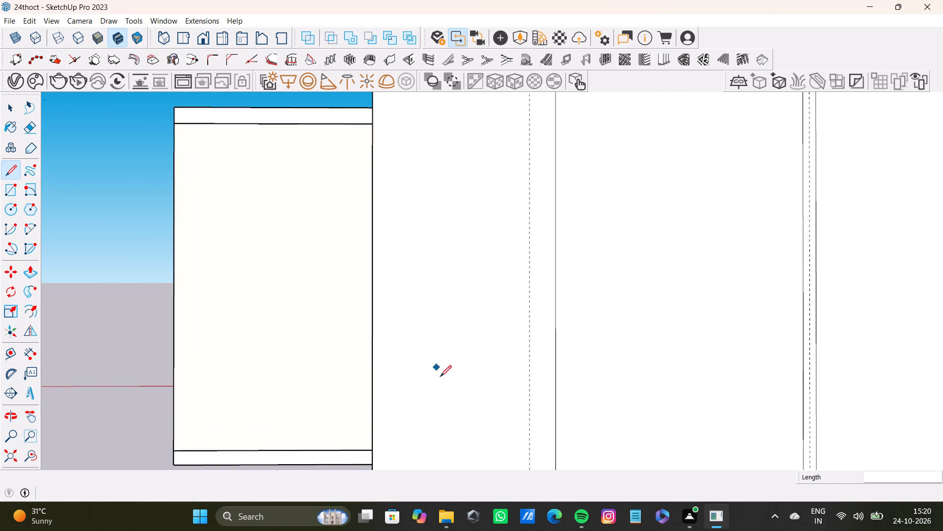
scroll(440, 374, down, 4)
shift+middle_drag(461, 388, 459, 334)
shift+scroll(457, 323, down, 11)
middle_drag(538, 376, 513, 288)
scroll(509, 338, up, 12)
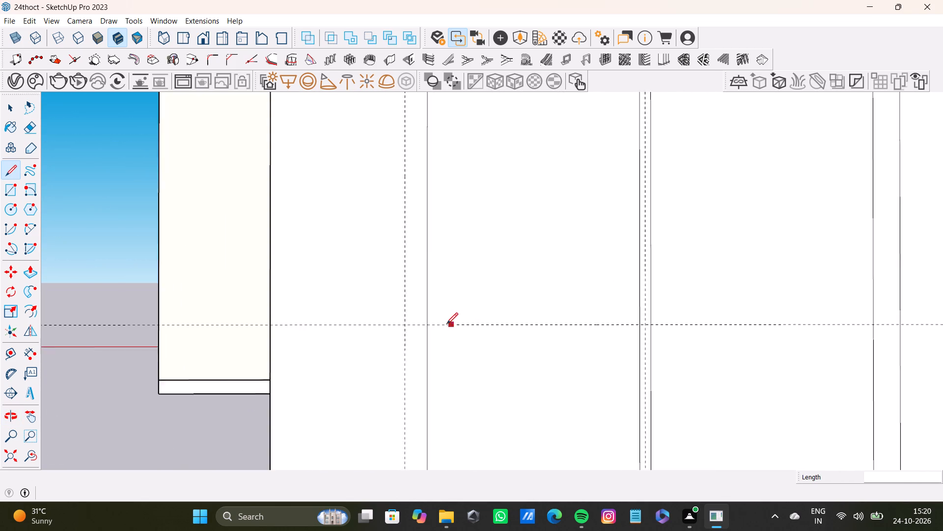
scroll(446, 324, up, 1)
drag(425, 324, 430, 324)
click(657, 320)
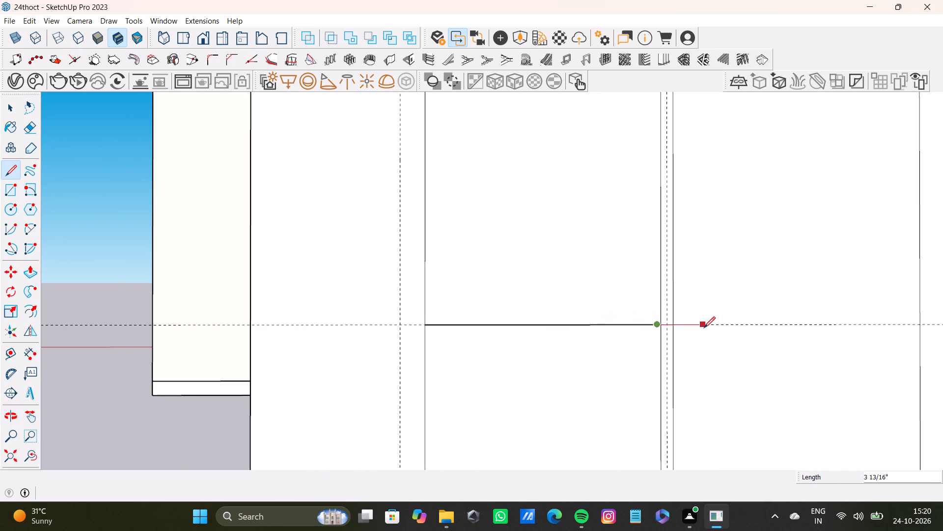
key(ctrl+z)
click(424, 326)
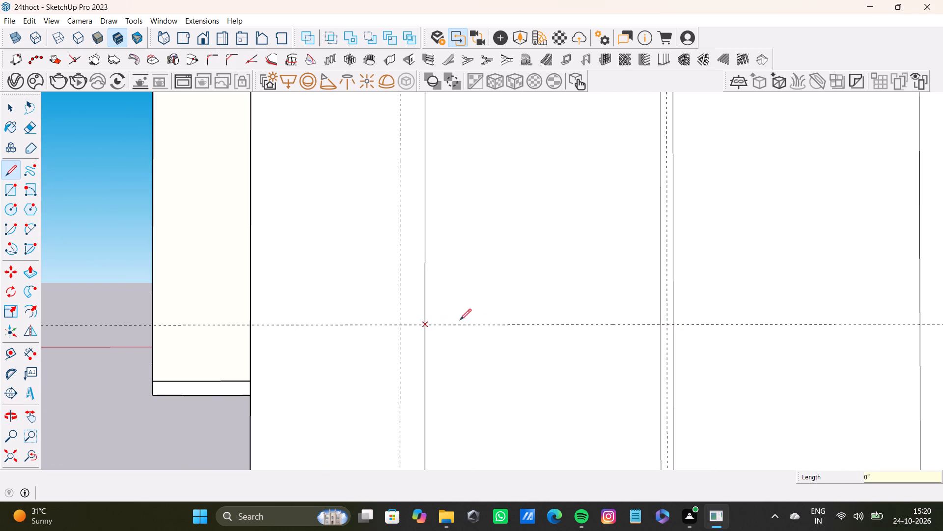
click(661, 322)
Draw a dividing line across the second lower panel along the 2' guide, between its vertical edges.
scroll(660, 320, down, 4)
shift+middle_drag(660, 323, 549, 313)
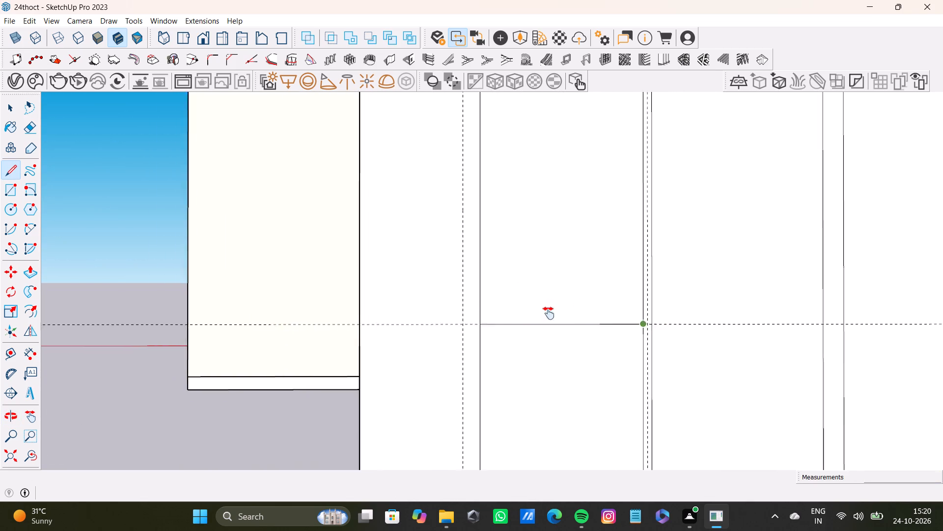
shift+middle_drag(549, 313, 514, 305)
scroll(558, 301, up, 6)
click(503, 309)
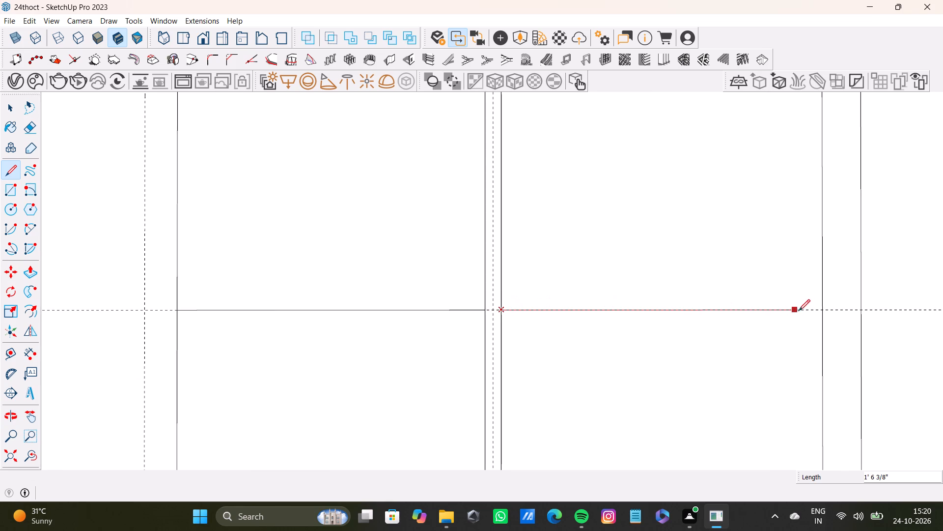
click(821, 311)
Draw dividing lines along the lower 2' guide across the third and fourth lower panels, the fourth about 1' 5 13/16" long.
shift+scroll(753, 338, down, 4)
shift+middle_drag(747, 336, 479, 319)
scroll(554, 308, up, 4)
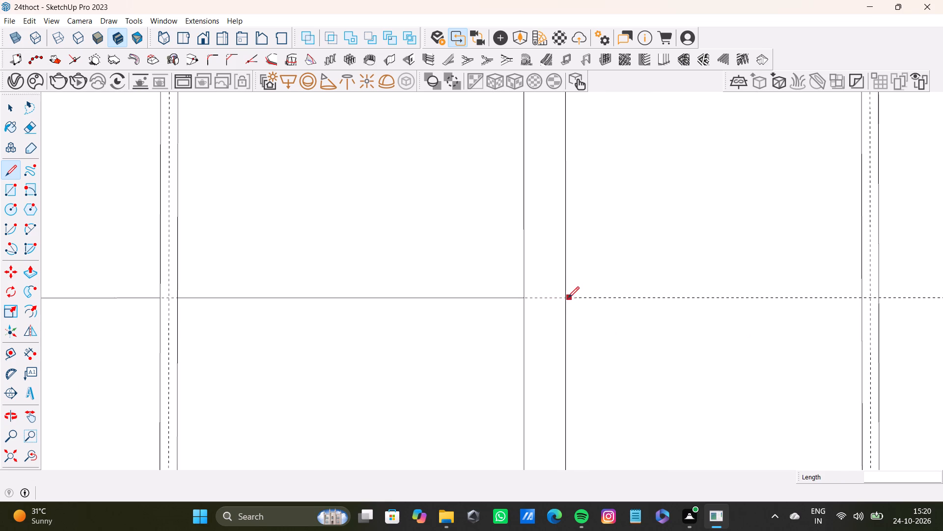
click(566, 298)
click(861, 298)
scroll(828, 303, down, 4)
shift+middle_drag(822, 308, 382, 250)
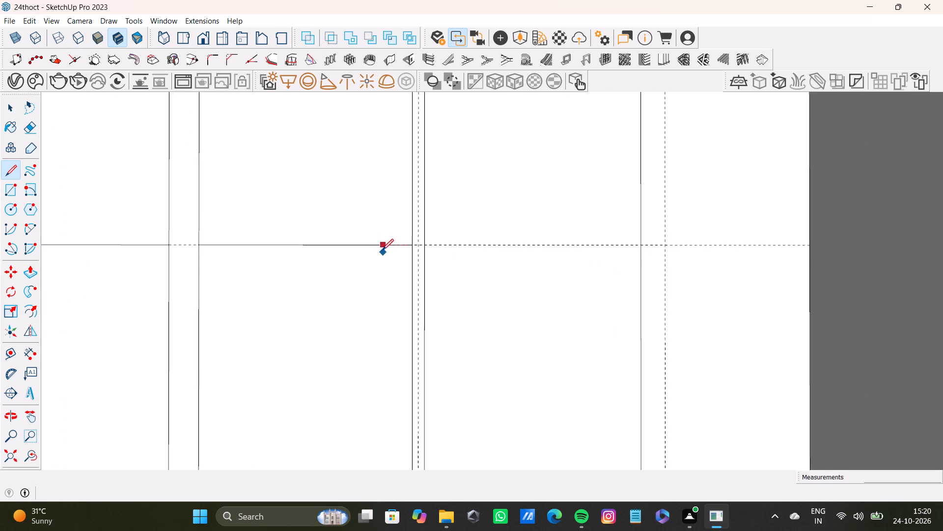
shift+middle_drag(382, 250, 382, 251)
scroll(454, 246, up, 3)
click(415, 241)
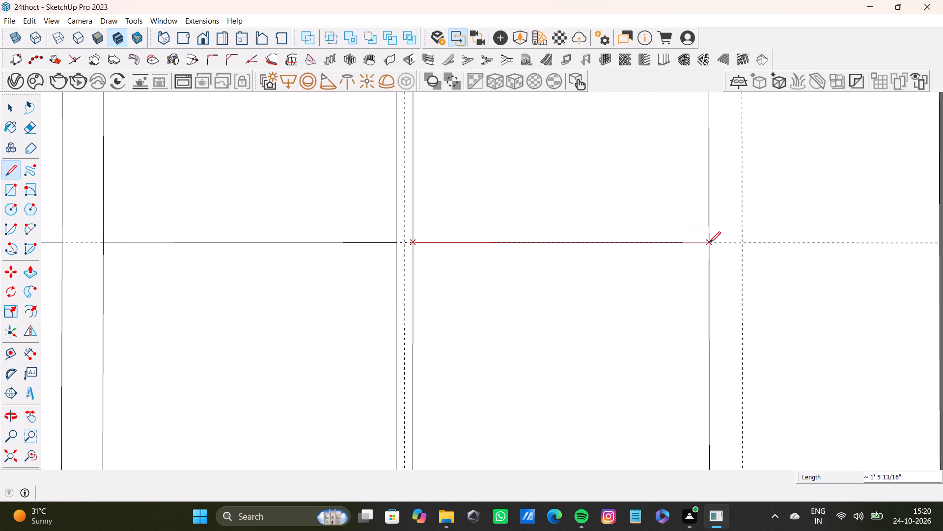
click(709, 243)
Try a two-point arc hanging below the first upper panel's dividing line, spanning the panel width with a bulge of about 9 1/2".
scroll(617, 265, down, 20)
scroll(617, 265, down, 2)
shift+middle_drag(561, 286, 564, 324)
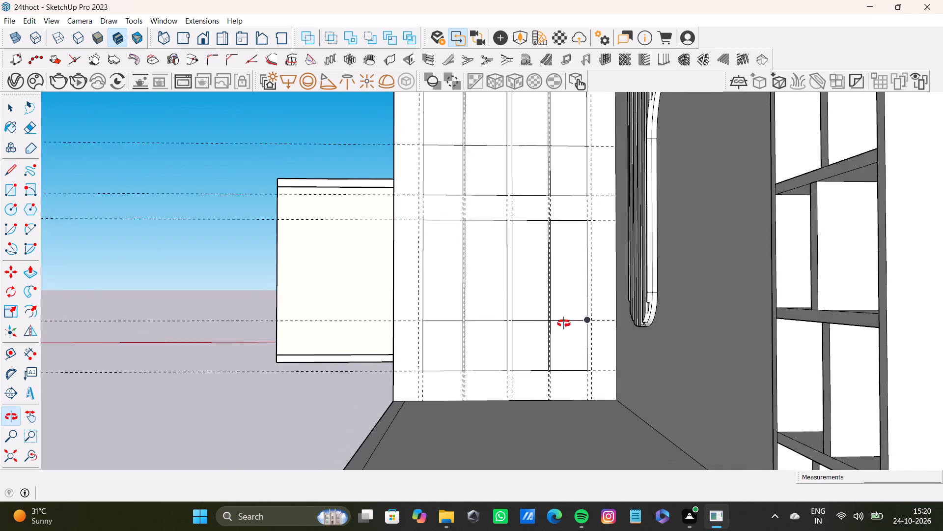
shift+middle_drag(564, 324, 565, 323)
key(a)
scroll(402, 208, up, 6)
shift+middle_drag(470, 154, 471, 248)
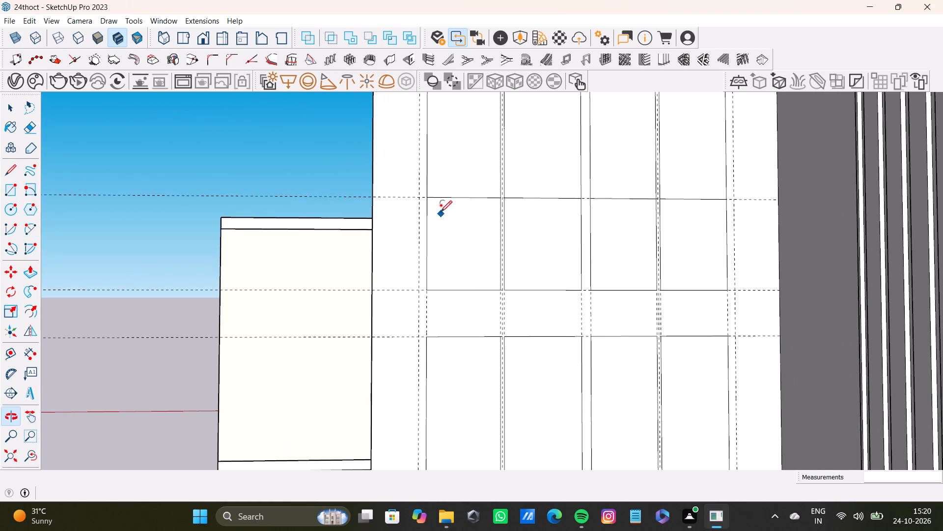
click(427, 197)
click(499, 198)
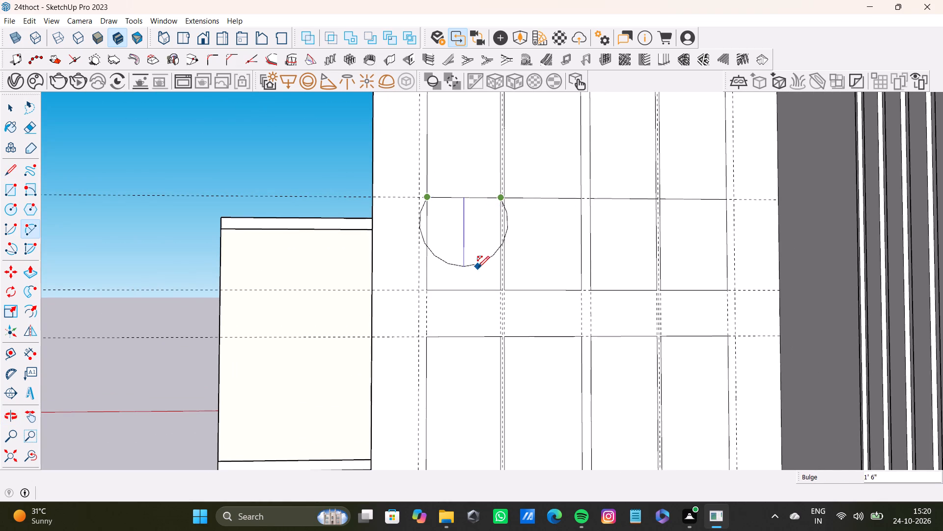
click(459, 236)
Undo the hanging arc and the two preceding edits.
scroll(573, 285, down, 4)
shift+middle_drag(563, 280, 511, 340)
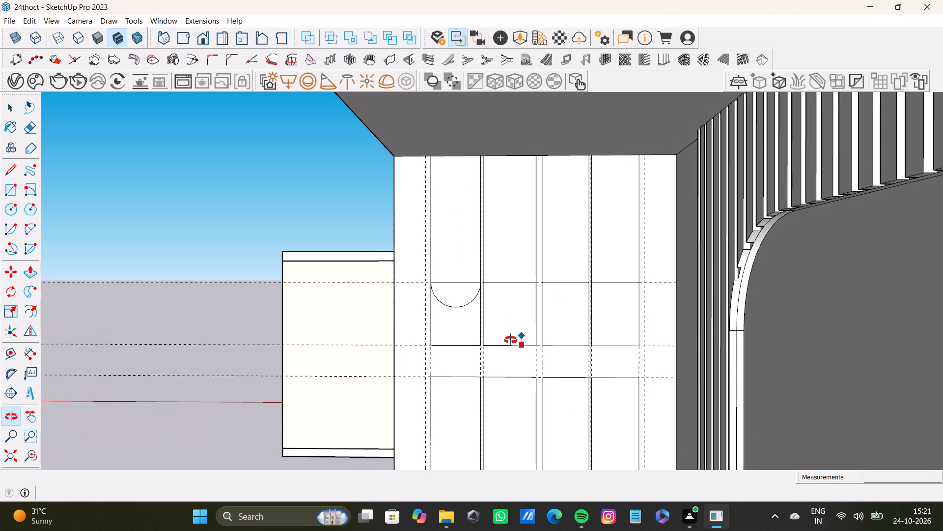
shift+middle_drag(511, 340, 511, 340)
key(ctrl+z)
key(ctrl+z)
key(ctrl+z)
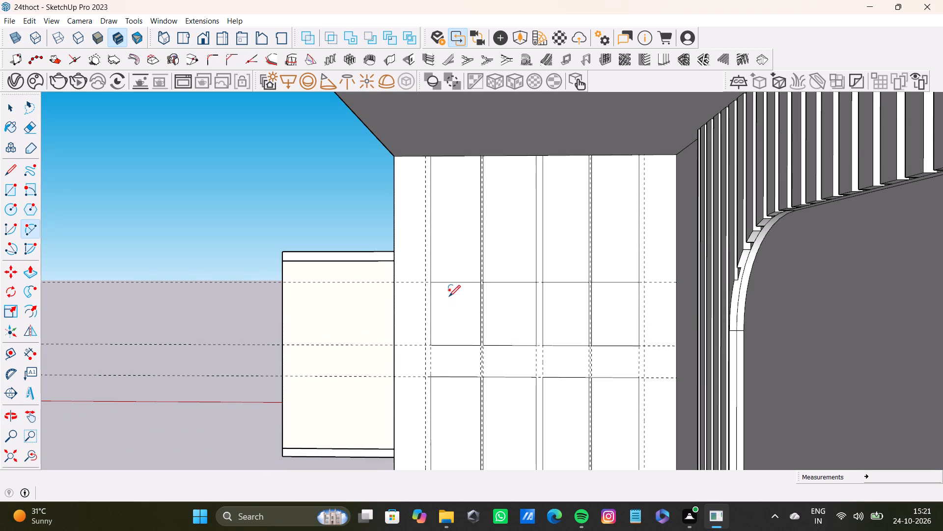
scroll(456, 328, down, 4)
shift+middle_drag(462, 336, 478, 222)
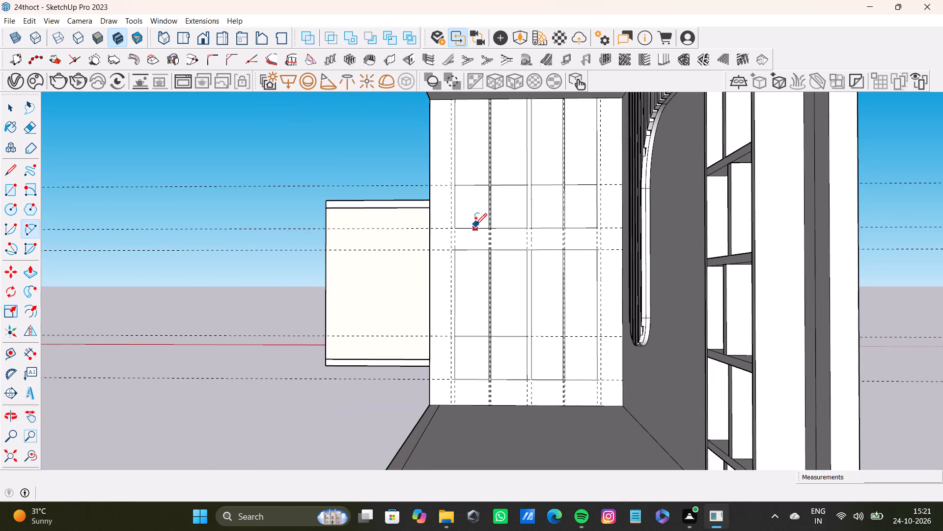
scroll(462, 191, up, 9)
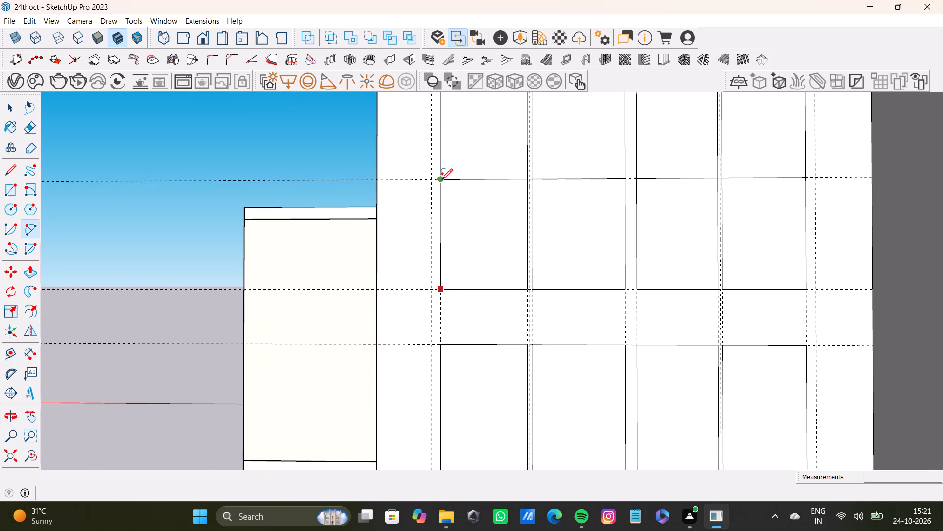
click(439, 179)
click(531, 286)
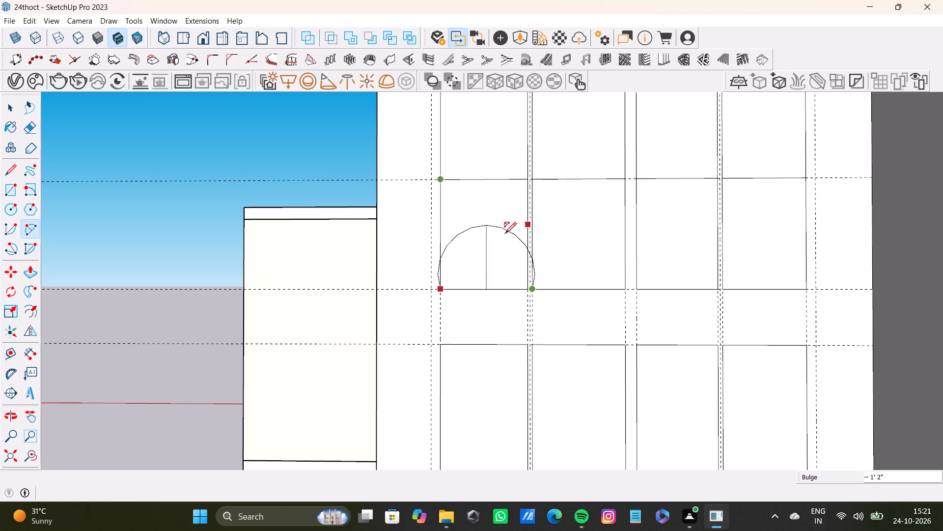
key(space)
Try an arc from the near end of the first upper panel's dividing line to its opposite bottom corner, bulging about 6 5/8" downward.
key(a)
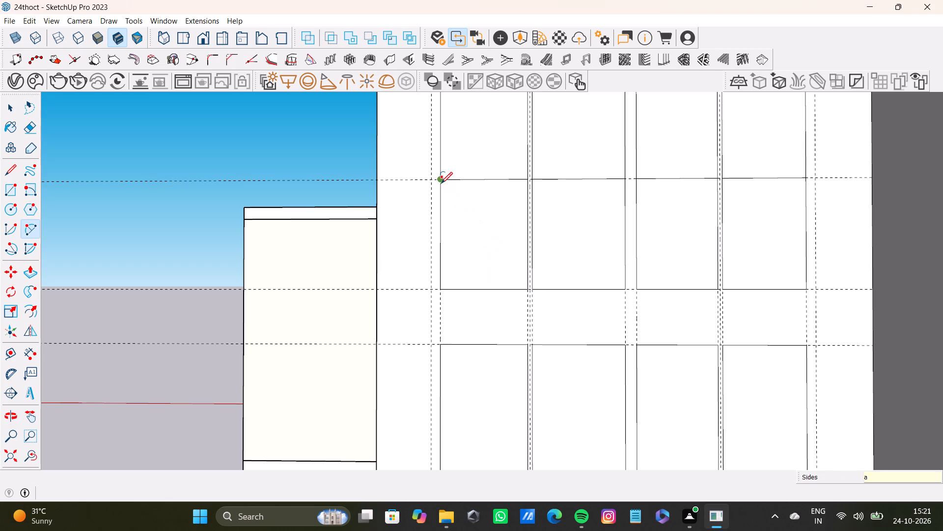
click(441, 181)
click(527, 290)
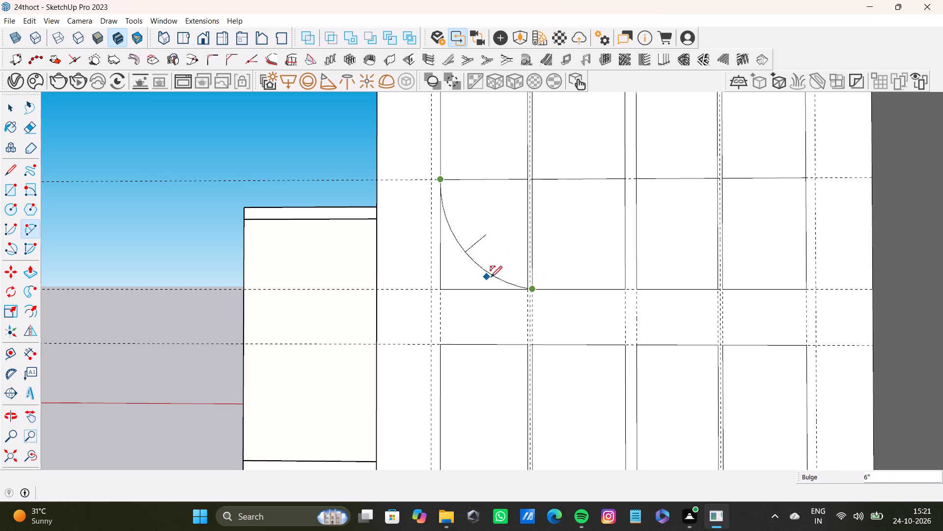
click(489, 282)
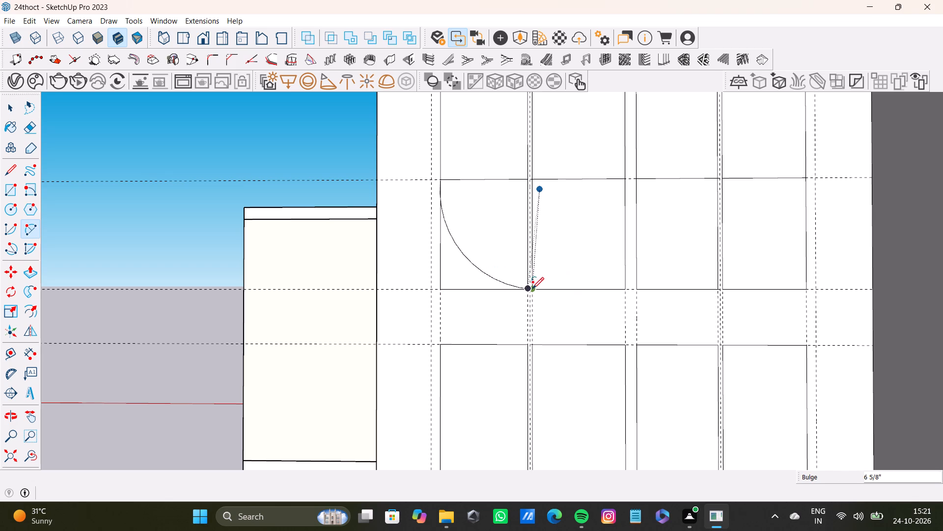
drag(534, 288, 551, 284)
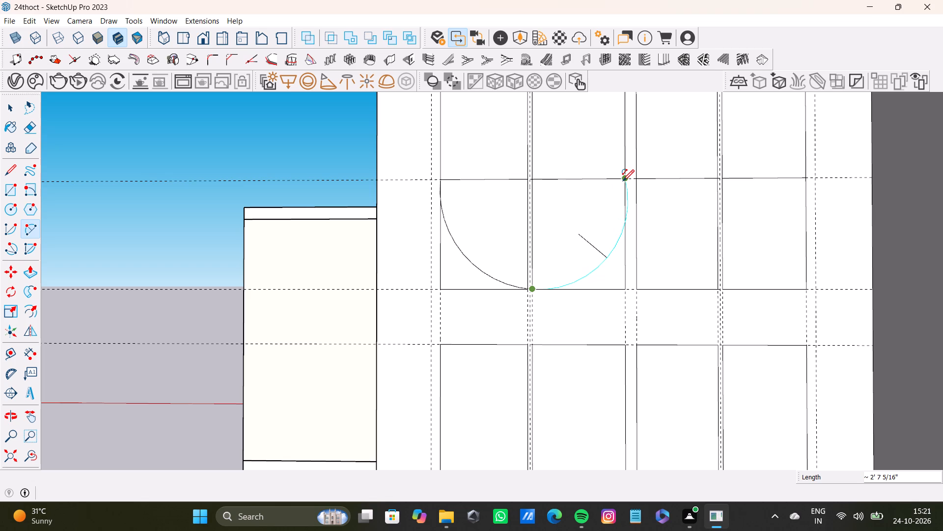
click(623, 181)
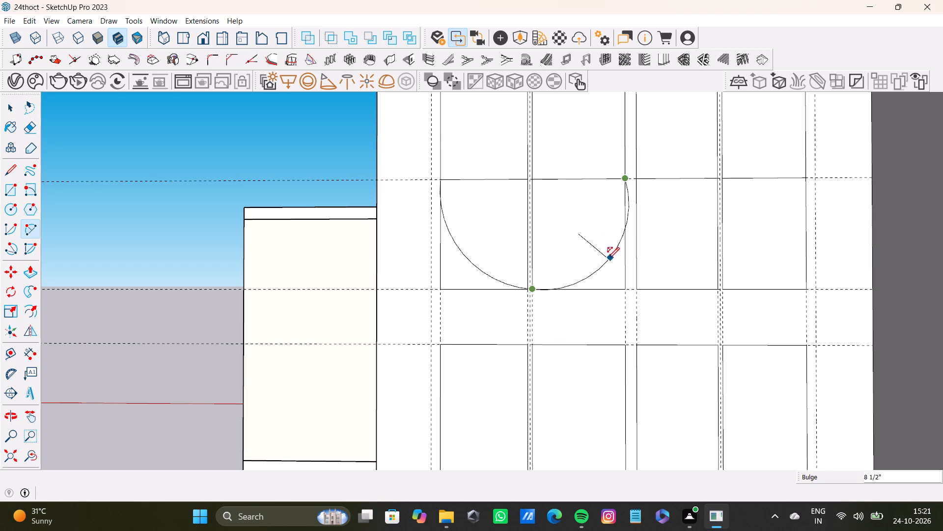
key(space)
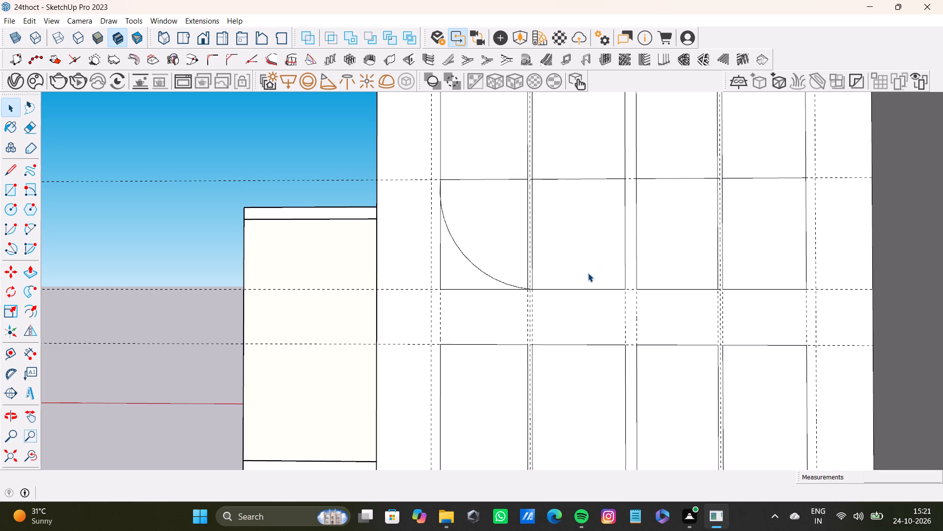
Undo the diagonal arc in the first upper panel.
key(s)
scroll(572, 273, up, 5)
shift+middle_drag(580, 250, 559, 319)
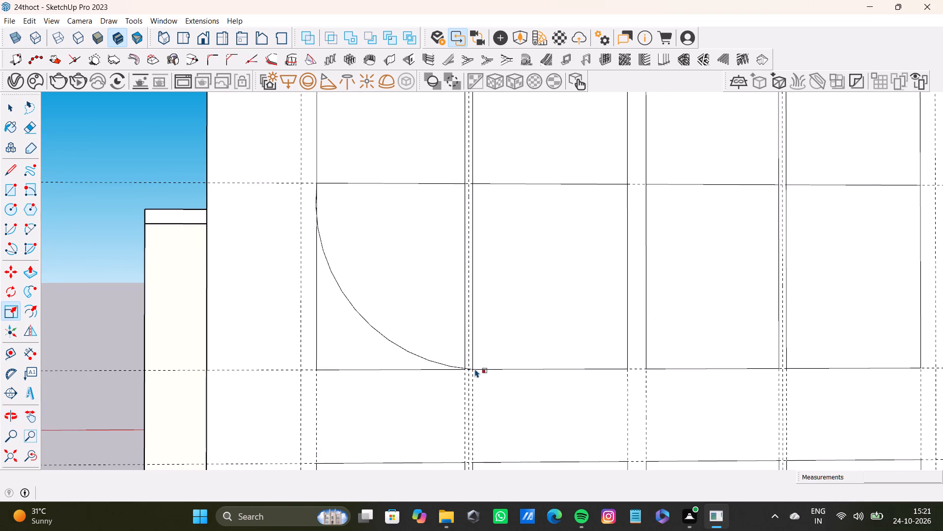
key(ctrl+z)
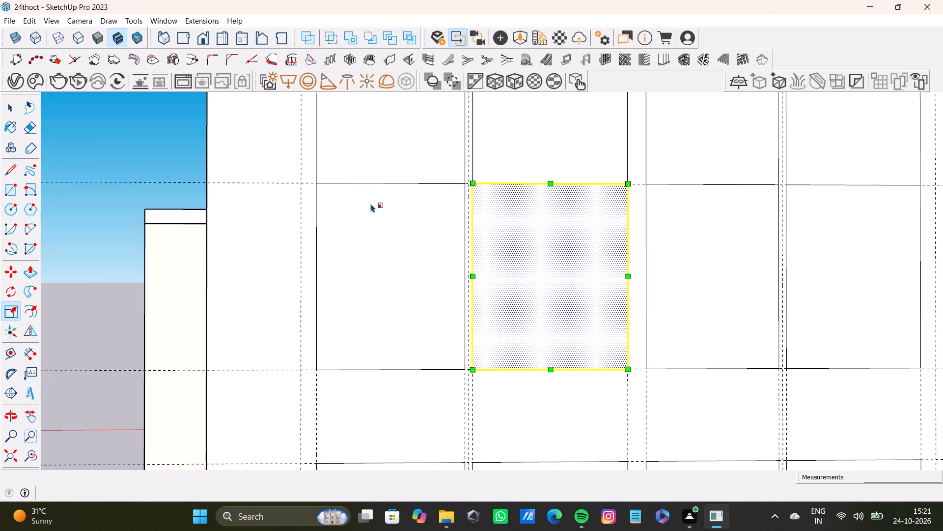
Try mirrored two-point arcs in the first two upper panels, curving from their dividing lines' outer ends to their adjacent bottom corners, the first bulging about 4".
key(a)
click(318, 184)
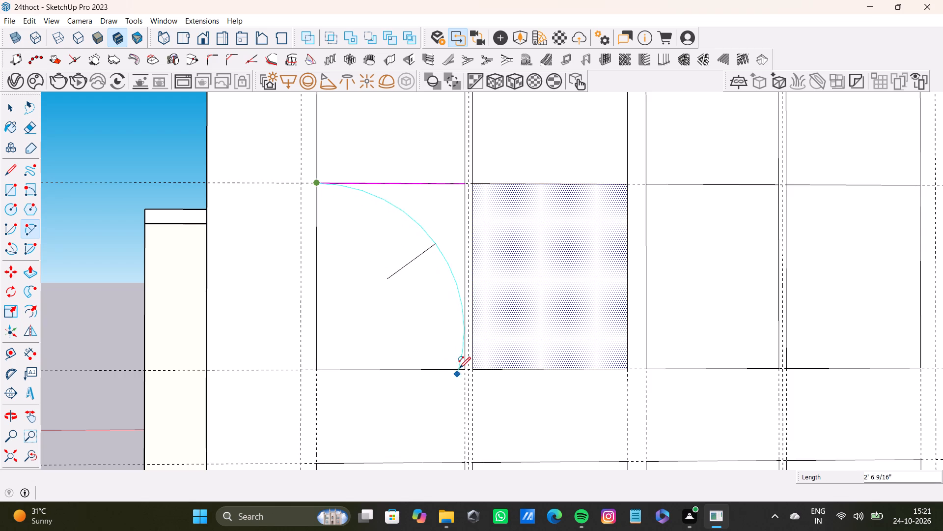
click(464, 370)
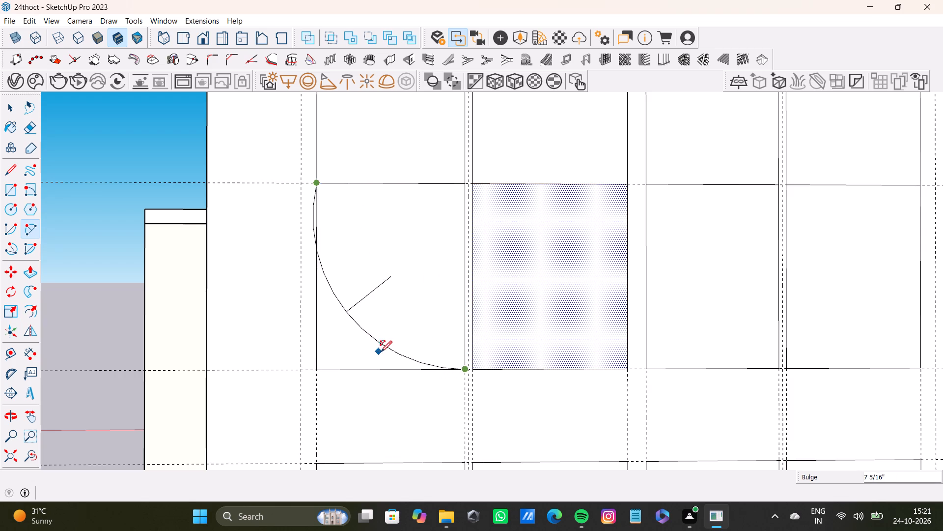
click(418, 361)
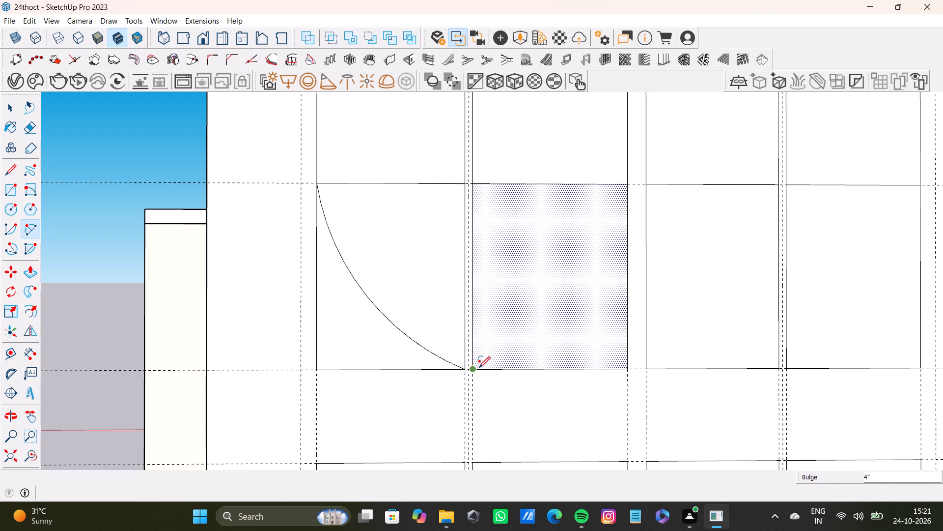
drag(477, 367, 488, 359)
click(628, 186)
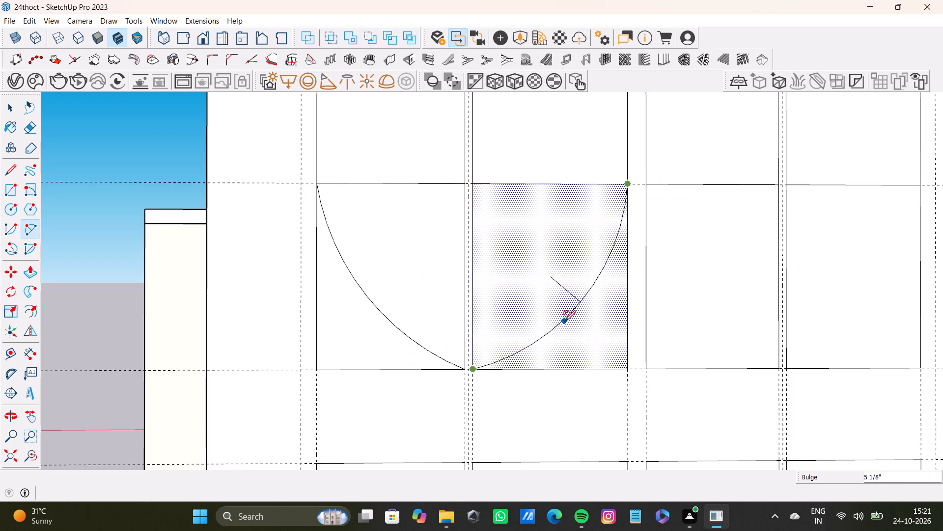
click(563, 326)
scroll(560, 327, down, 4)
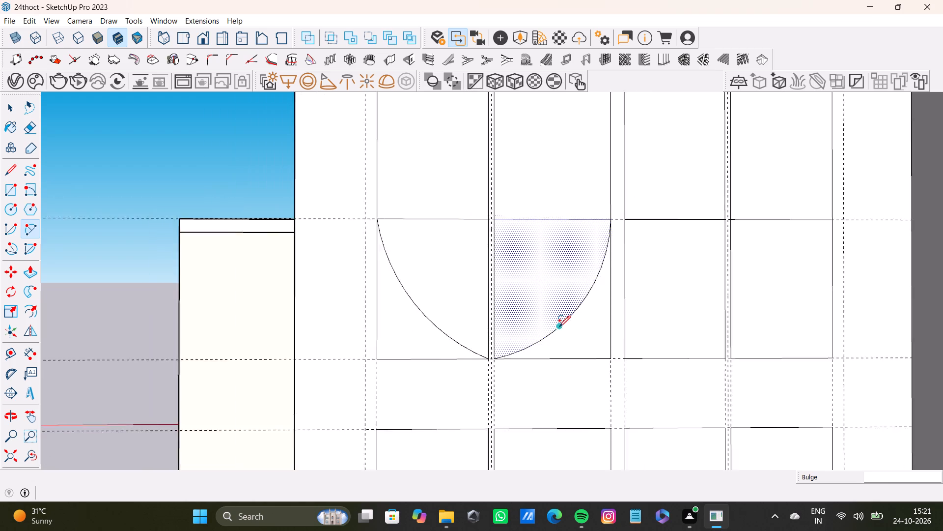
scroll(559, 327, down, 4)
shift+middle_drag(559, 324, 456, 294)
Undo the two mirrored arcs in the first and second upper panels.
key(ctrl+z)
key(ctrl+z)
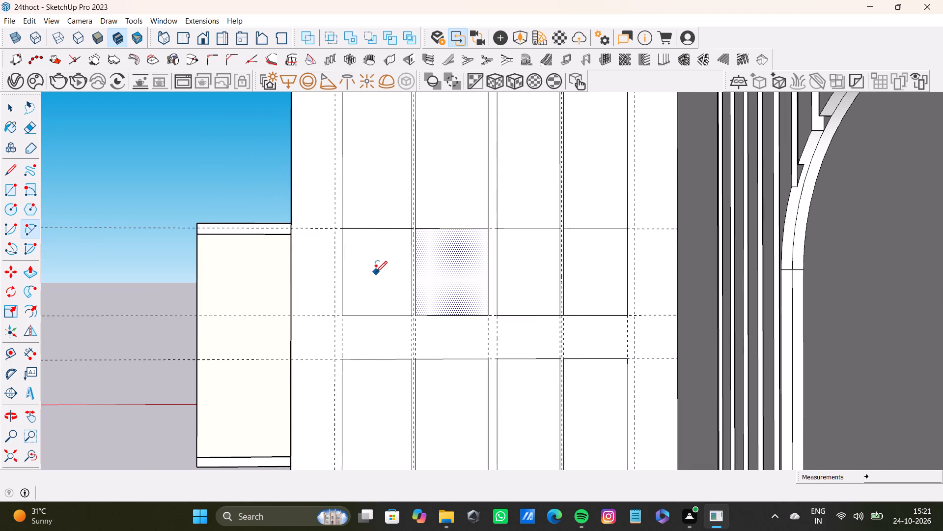
Draw a two-point arc in the first upper panel from its dividing line's outer end to its inner bottom corner, bulging about 5 11/16" downward.
key(a)
scroll(349, 236, up, 6)
click(339, 221)
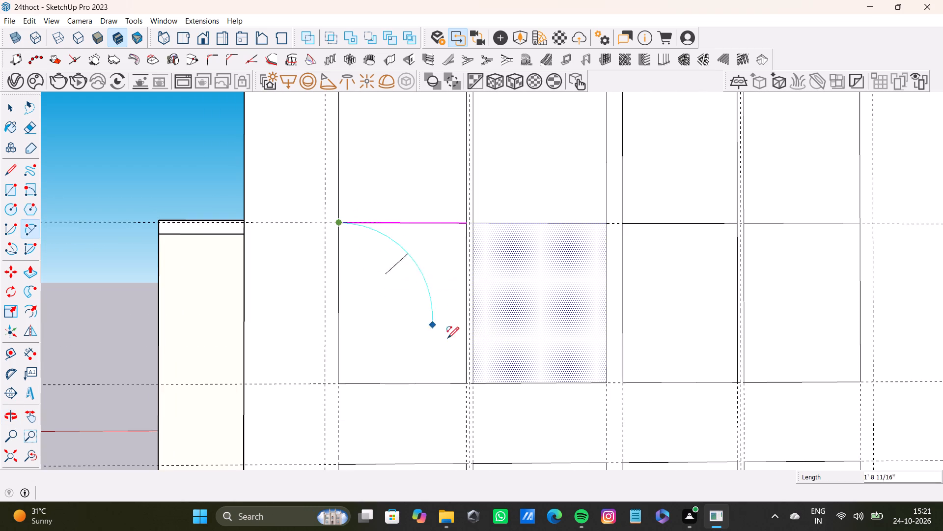
click(465, 383)
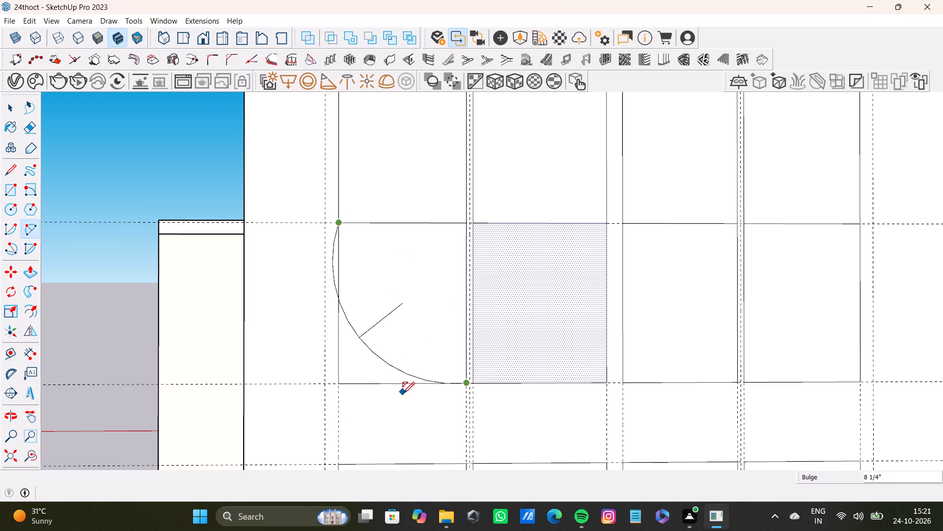
click(434, 403)
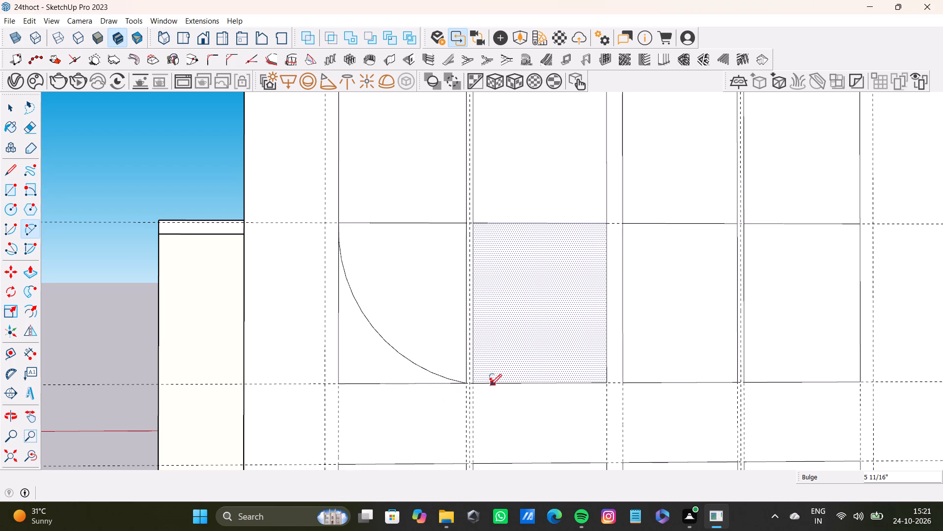
Draw the mirrored arc in the second upper panel, from its inner bottom corner to the outer end of its dividing line, bulging downward.
drag(474, 384, 480, 380)
click(605, 224)
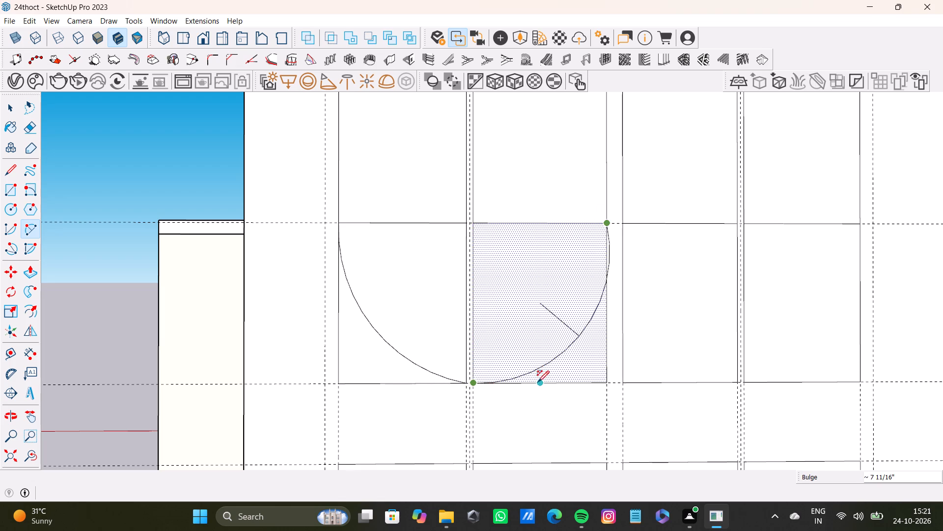
click(527, 391)
scroll(534, 379, down, 3)
key(space)
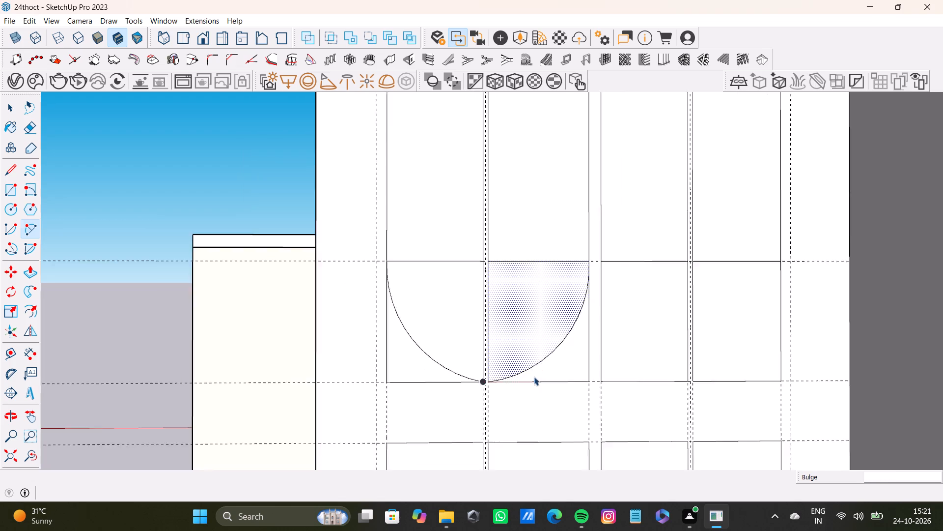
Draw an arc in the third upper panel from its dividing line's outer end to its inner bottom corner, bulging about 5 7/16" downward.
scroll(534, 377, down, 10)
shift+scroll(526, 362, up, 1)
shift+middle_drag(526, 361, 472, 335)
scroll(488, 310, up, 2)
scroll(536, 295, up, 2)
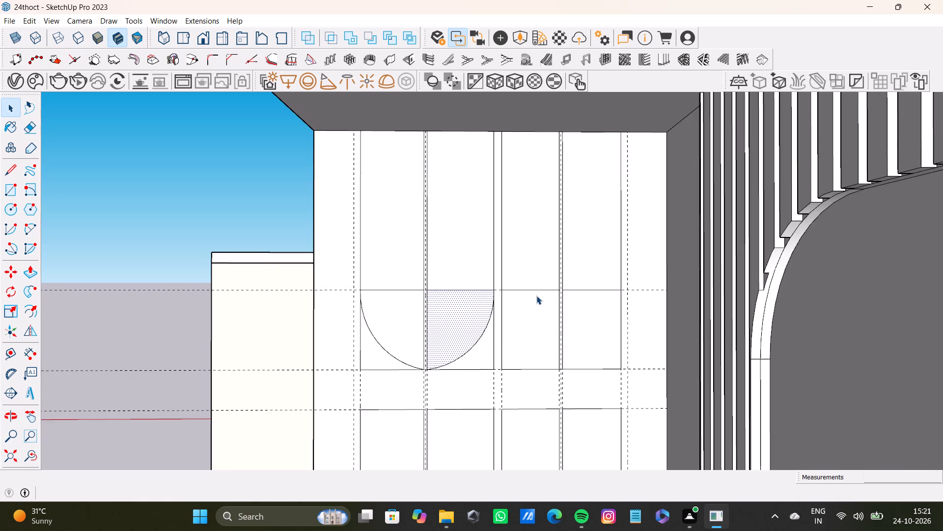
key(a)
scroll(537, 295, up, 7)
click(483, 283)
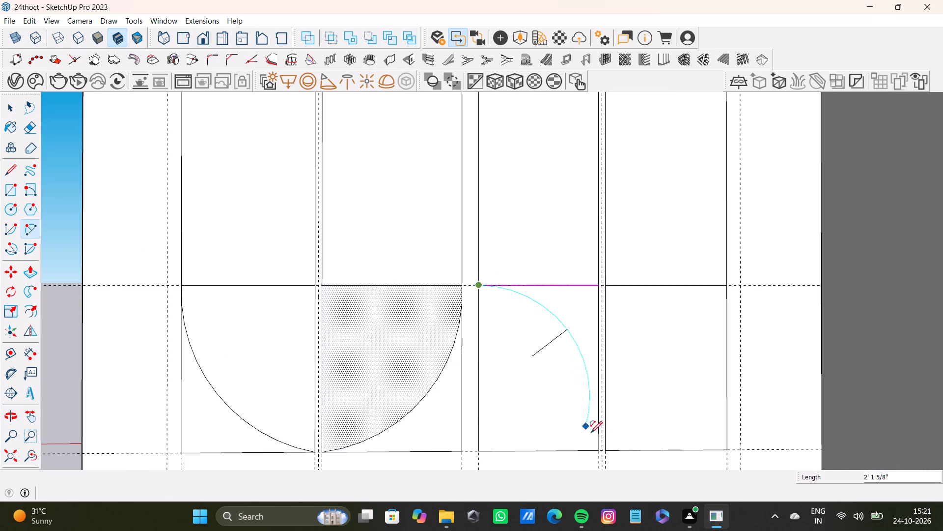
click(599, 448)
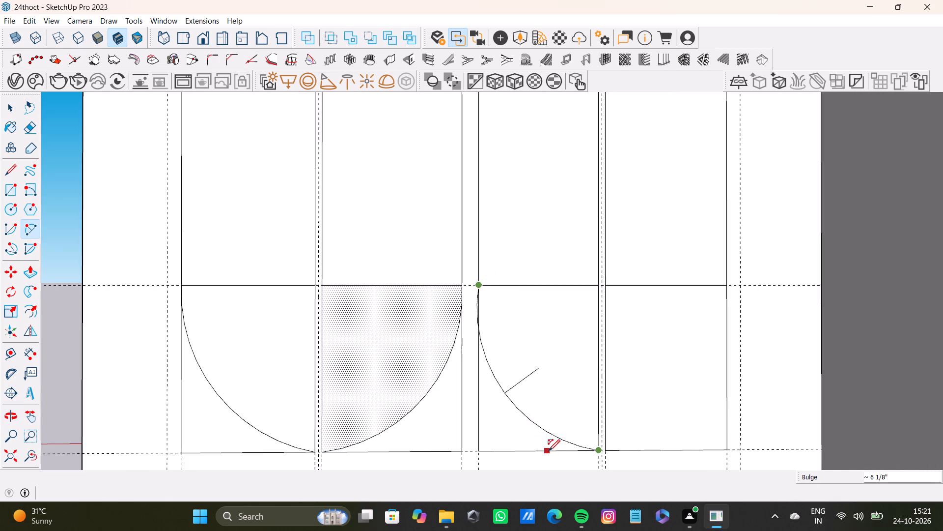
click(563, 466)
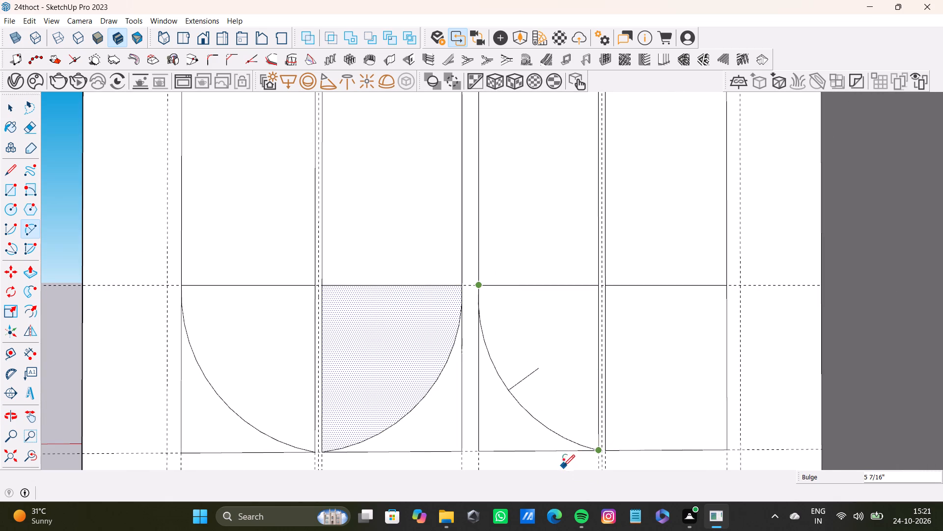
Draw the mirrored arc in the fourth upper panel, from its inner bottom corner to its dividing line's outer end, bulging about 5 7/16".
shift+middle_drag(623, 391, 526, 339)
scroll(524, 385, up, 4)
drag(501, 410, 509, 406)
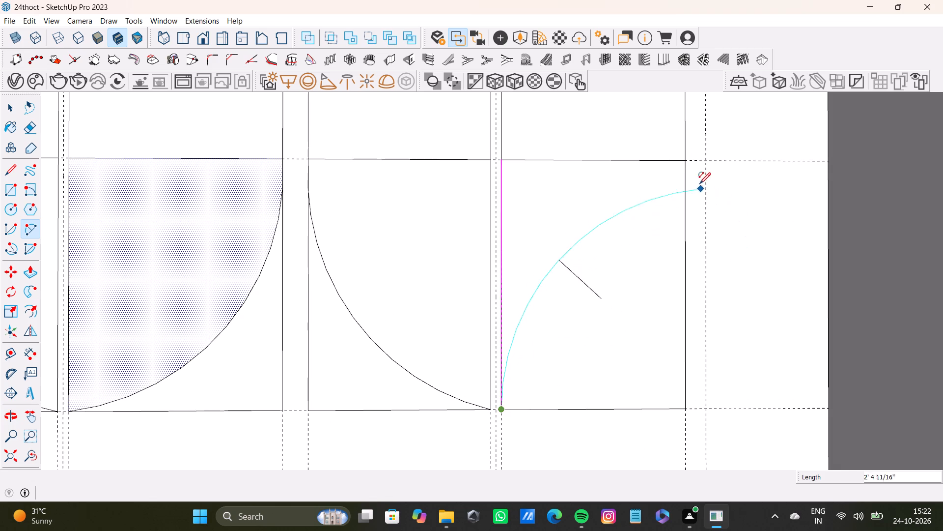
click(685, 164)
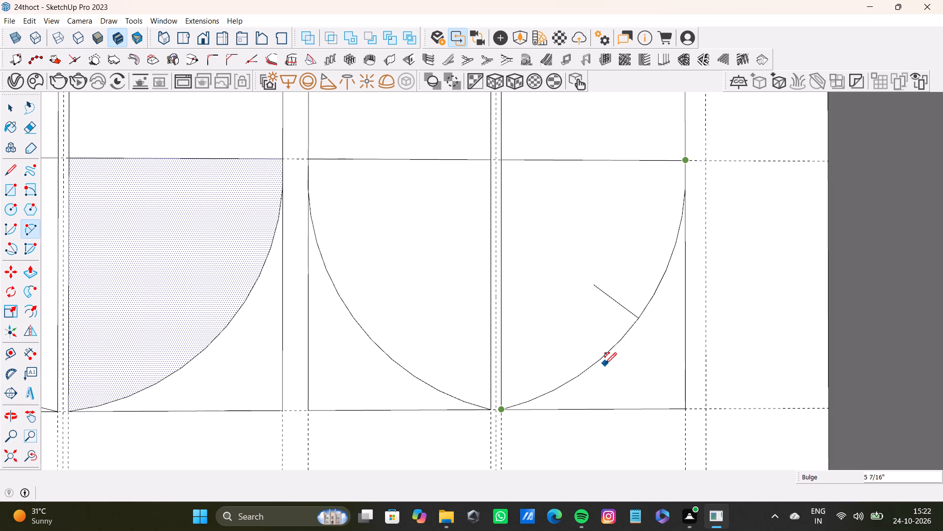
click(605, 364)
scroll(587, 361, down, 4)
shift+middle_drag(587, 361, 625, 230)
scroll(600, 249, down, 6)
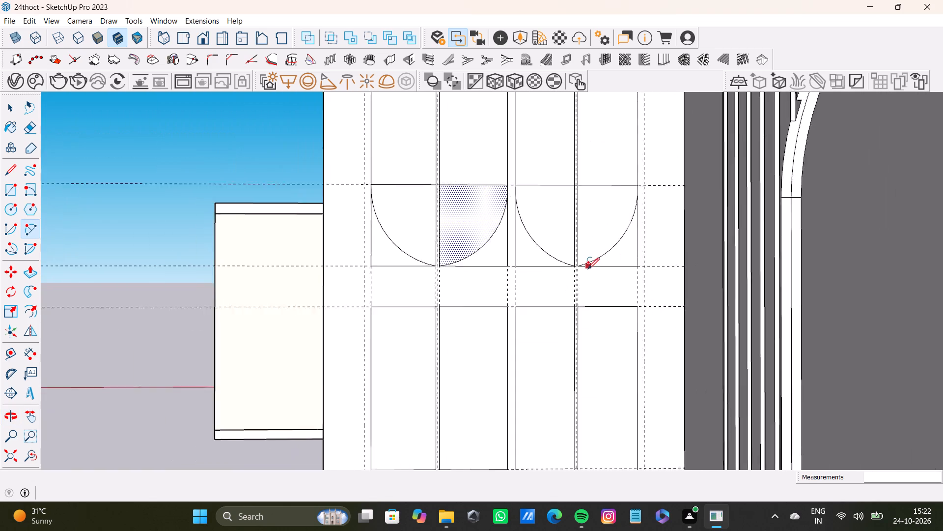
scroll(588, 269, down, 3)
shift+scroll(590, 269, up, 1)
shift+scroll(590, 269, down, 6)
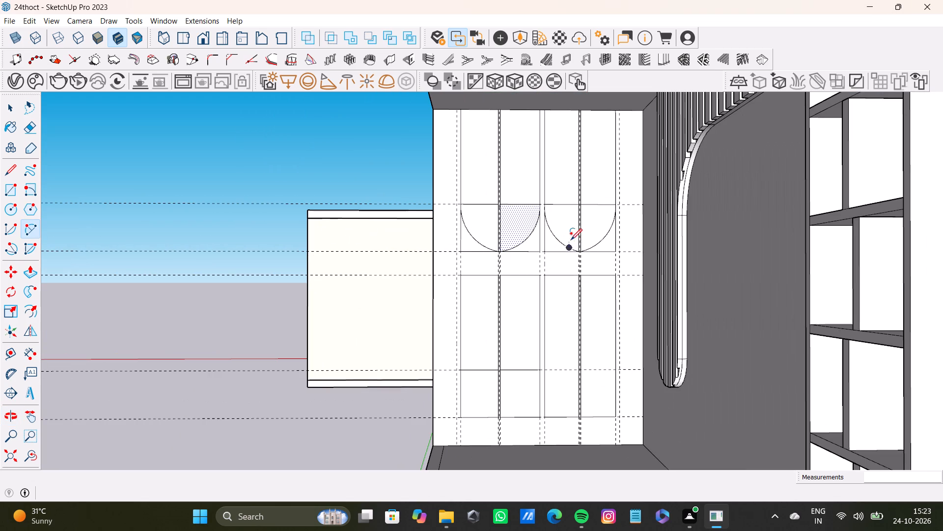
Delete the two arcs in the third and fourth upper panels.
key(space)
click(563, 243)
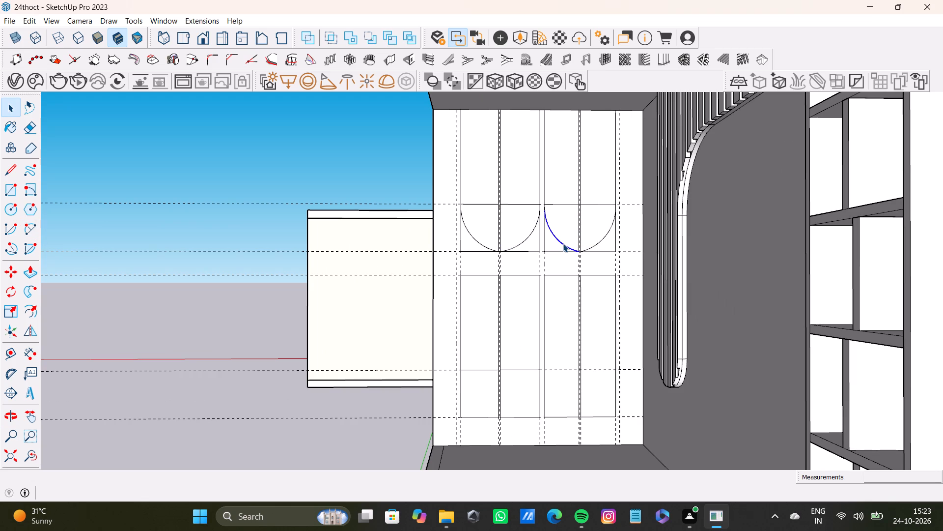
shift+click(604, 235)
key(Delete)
Draw an arc in the third upper panel from its dividing line's outer end to its inner bottom corner, bulging about 5 1/8" downward.
key(a)
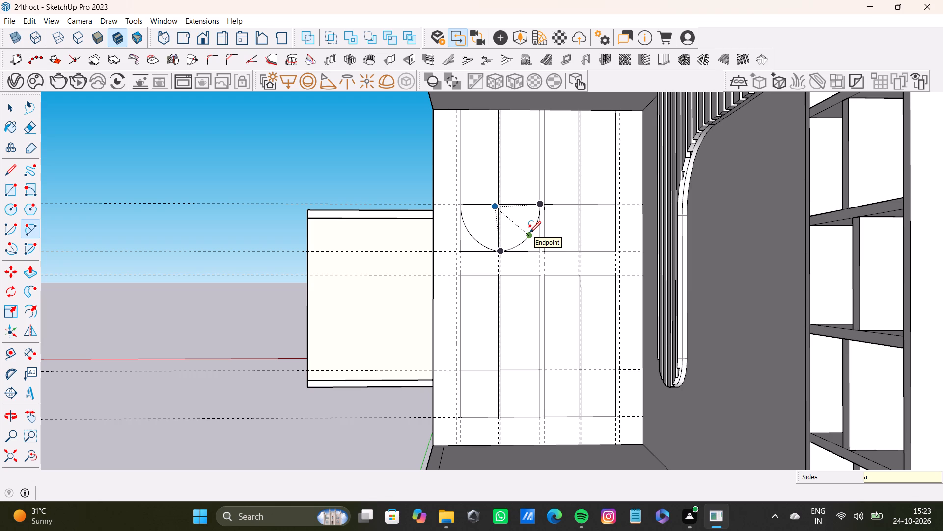
scroll(554, 212, up, 6)
click(538, 197)
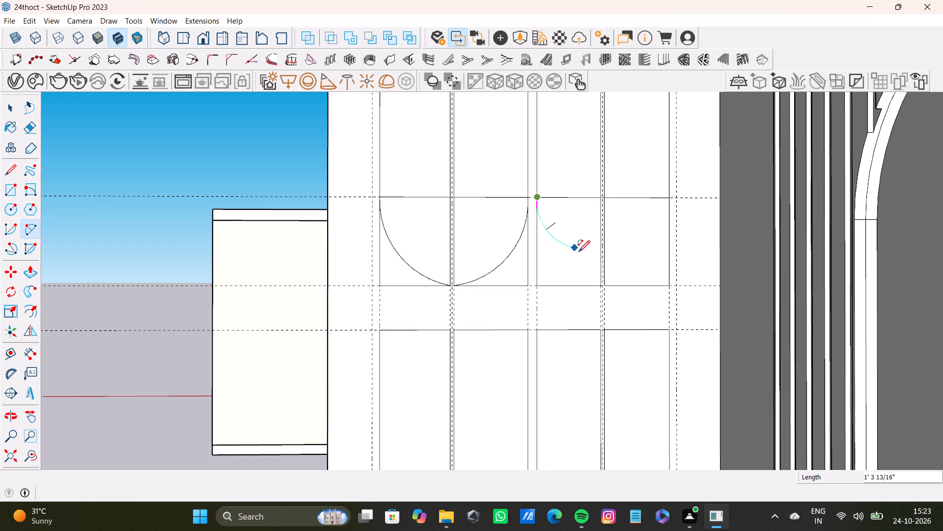
click(601, 285)
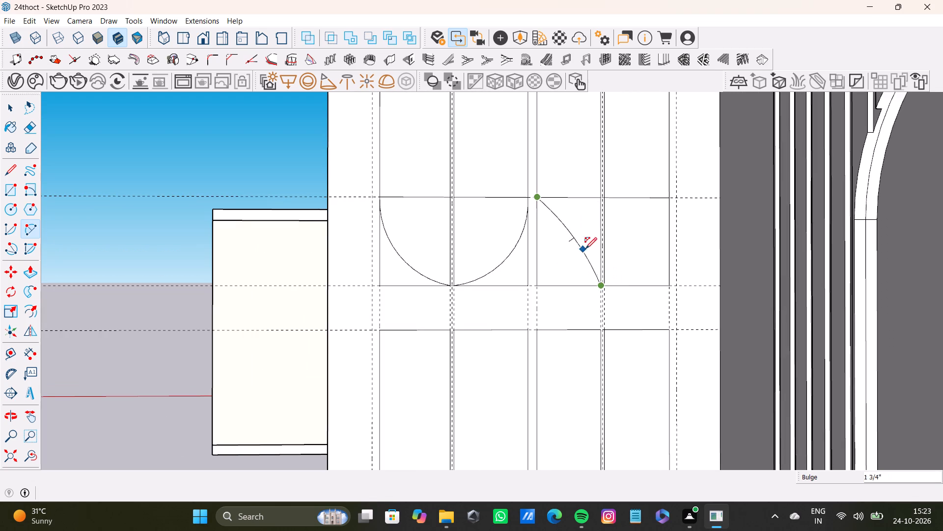
click(578, 277)
Draw the mirrored arc in the fourth upper panel, from its inner bottom corner to its dividing line's outer end, bulging about 6".
drag(608, 285, 611, 280)
click(671, 196)
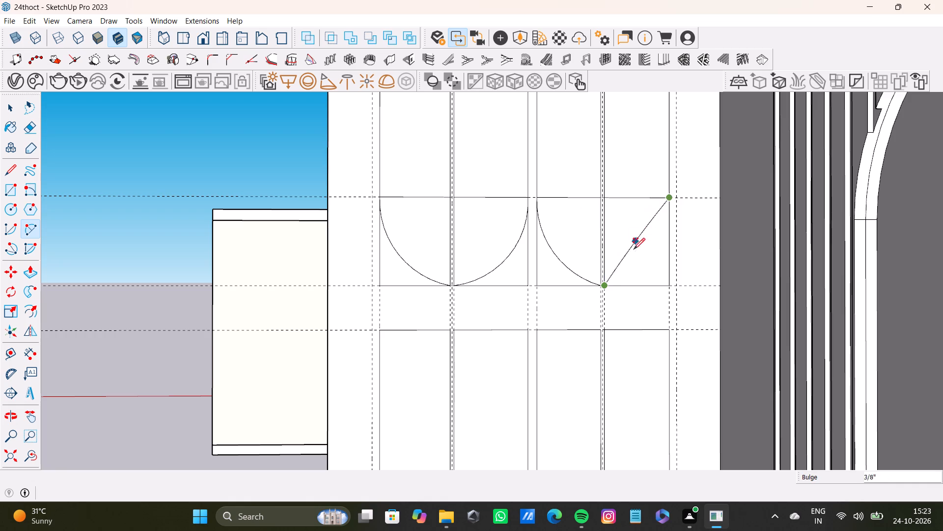
click(640, 278)
scroll(644, 296, down, 11)
key(v)
key(v)
key(v)
key(v)
key(v)
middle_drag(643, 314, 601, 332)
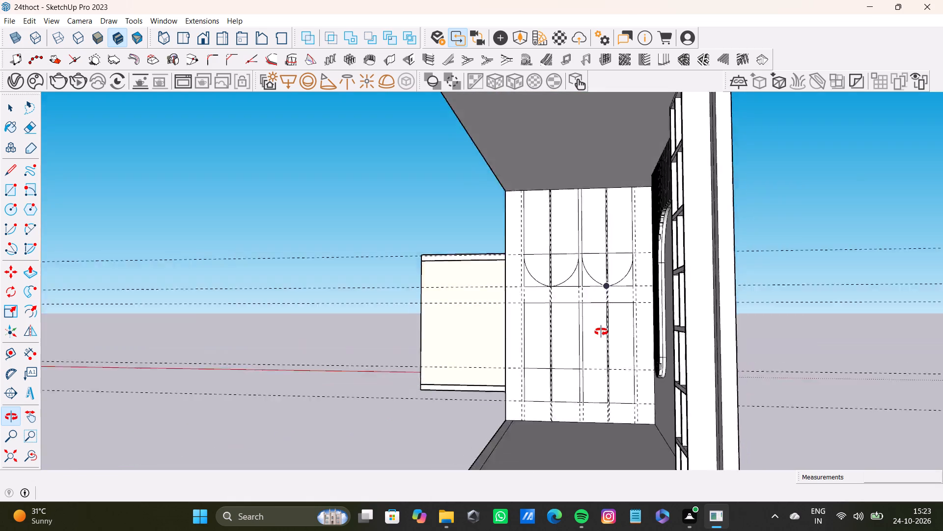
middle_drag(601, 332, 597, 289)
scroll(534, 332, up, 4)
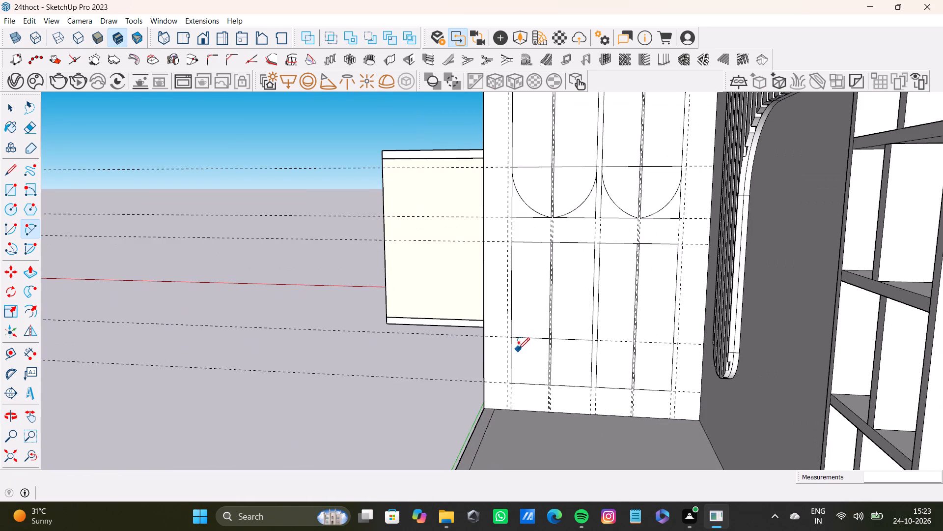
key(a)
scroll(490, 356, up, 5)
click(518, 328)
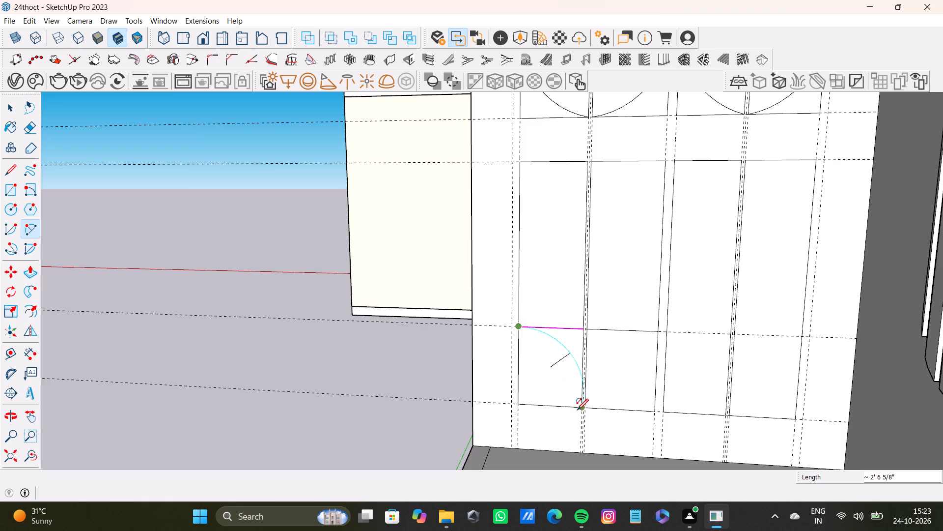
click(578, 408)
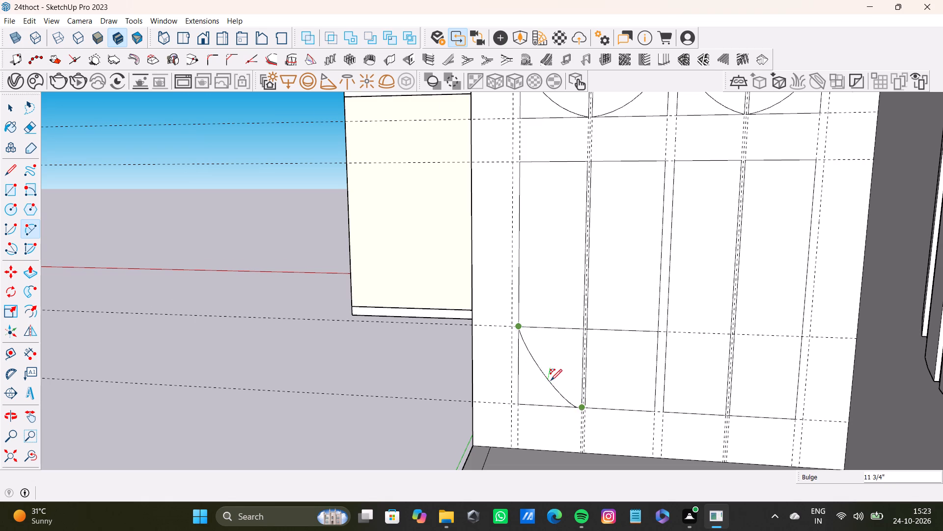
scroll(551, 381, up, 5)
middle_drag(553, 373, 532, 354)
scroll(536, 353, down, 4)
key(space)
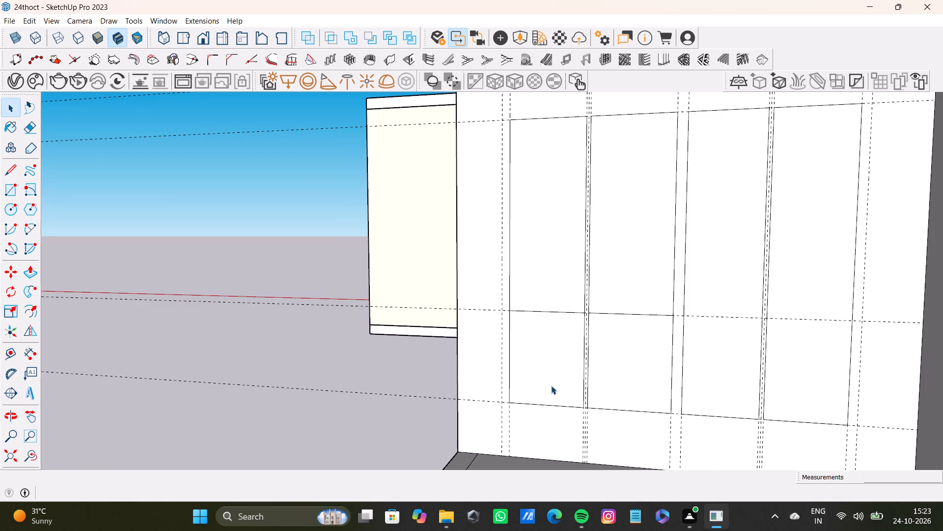
Draw an arc in the first lower panel from its dividing line's outer end to its inner bottom corner, bulging about 5" downward.
key(a)
scroll(541, 298, up, 6)
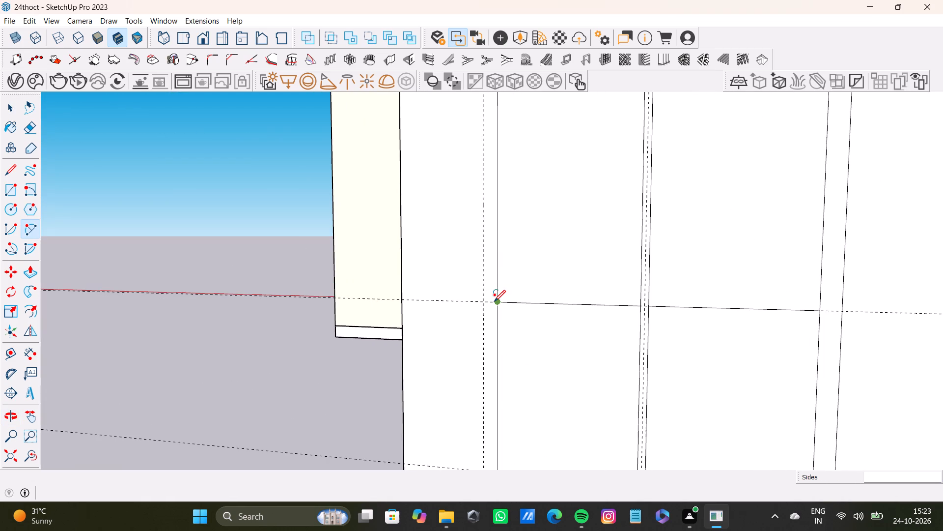
click(495, 300)
scroll(529, 377, down, 3)
shift+middle_drag(541, 387, 489, 265)
click(555, 337)
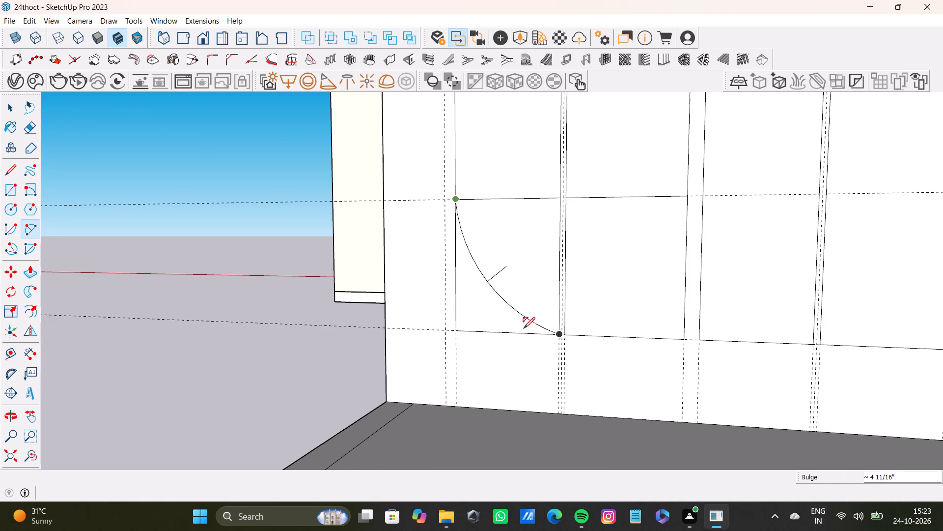
click(530, 330)
scroll(528, 329, down, 3)
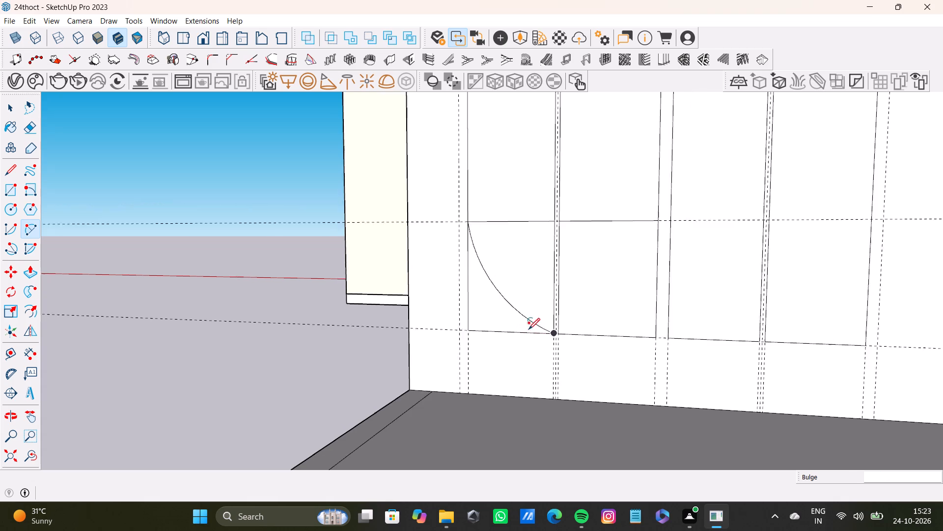
Draw an arc in the second lower panel from its inner bottom corner to its dividing line's outer end, bulging about 6 9/16".
shift+middle_drag(523, 329, 516, 332)
key(a)
scroll(529, 325, up, 6)
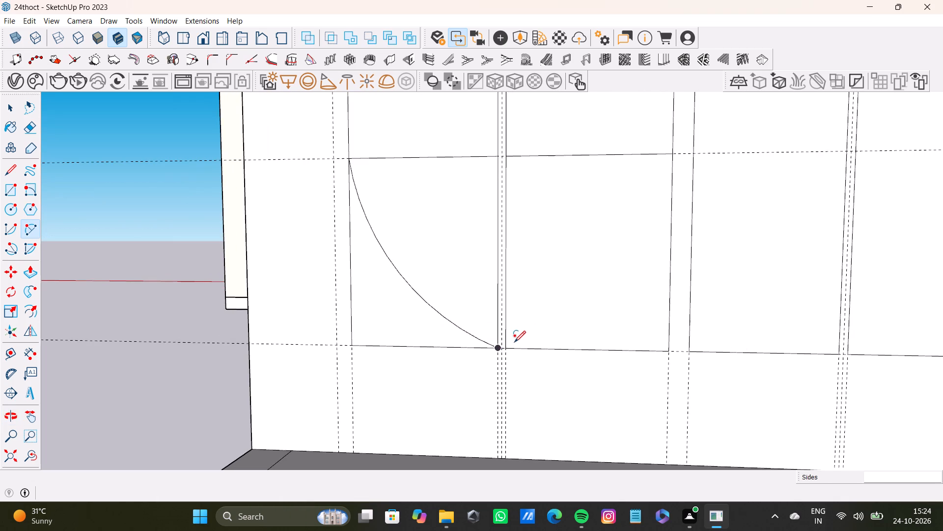
click(504, 349)
click(672, 154)
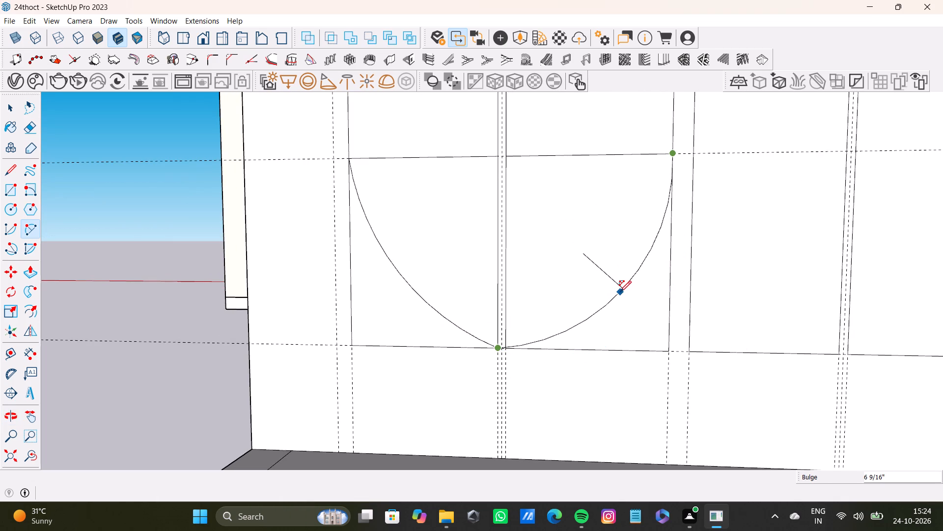
click(620, 292)
key(space)
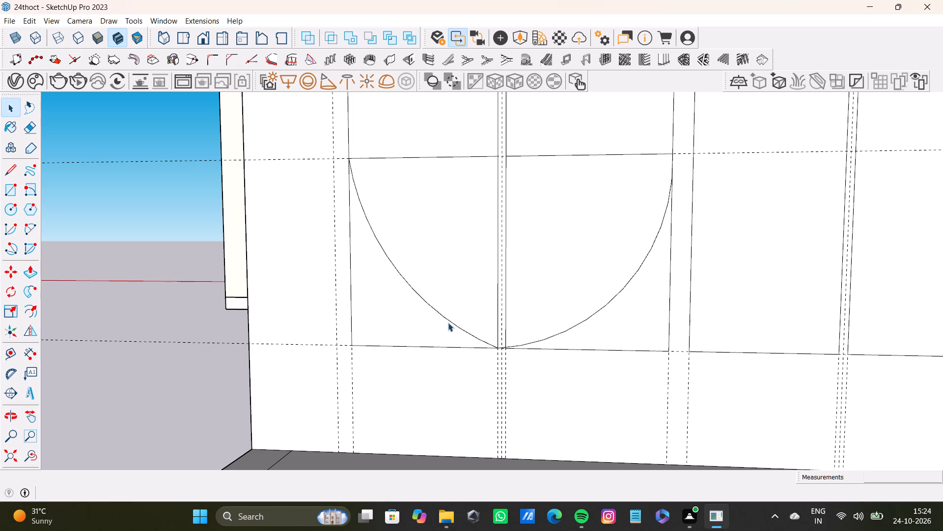
Replace the first lower panel's arc with one from its dividing line's outer end to its inner bottom corner, bulging about 5".
click(448, 323)
key(Delete)
key(a)
click(347, 158)
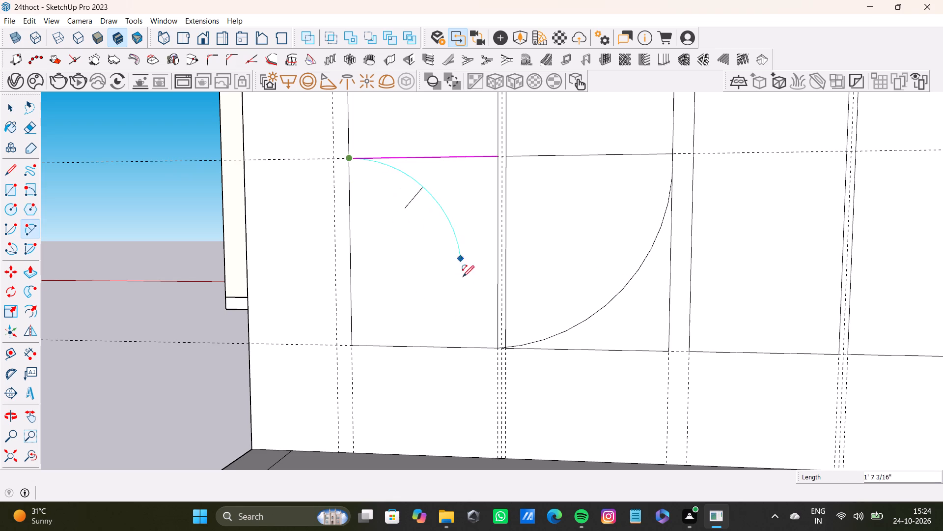
click(496, 348)
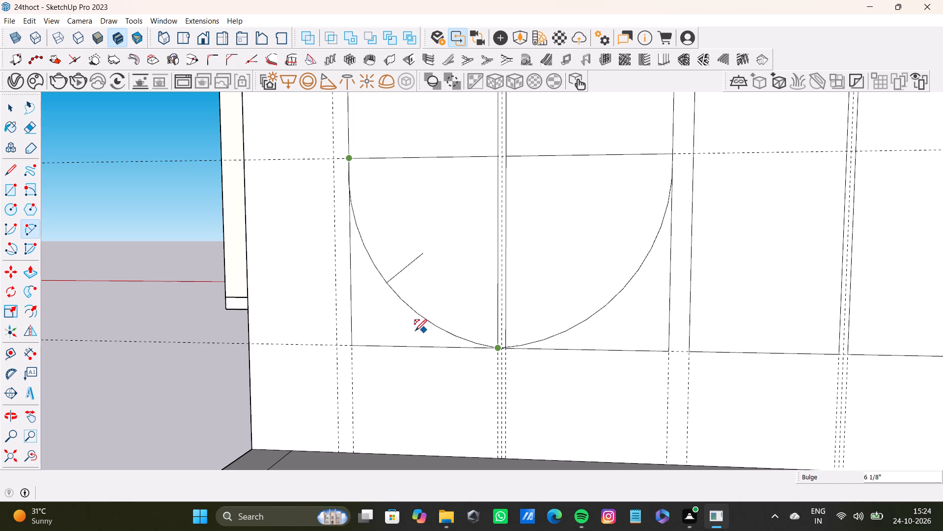
click(443, 346)
scroll(441, 343, down, 10)
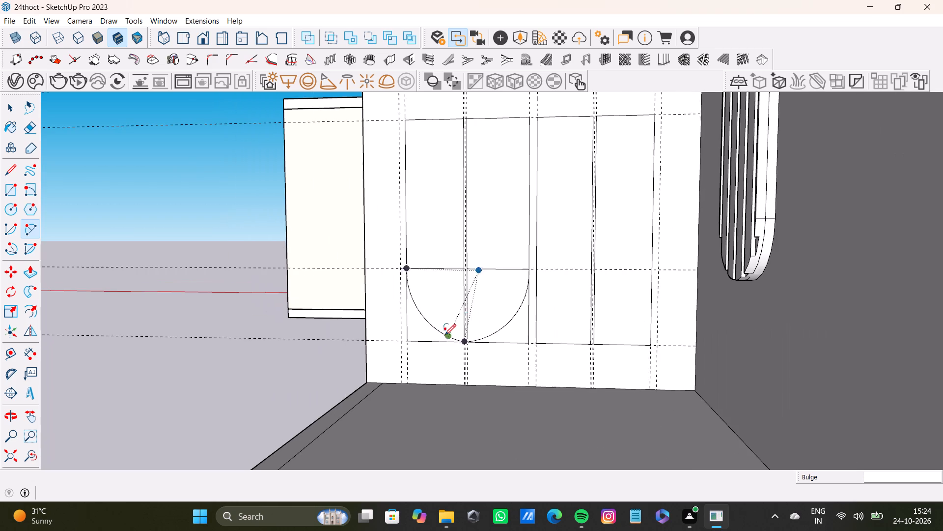
key(space)
Draw an arc in the third lower panel from its outer edge at the guide line to its inner bottom corner, bulging about 4 13/16".
scroll(558, 297, down, 6)
shift+middle_drag(538, 307, 531, 299)
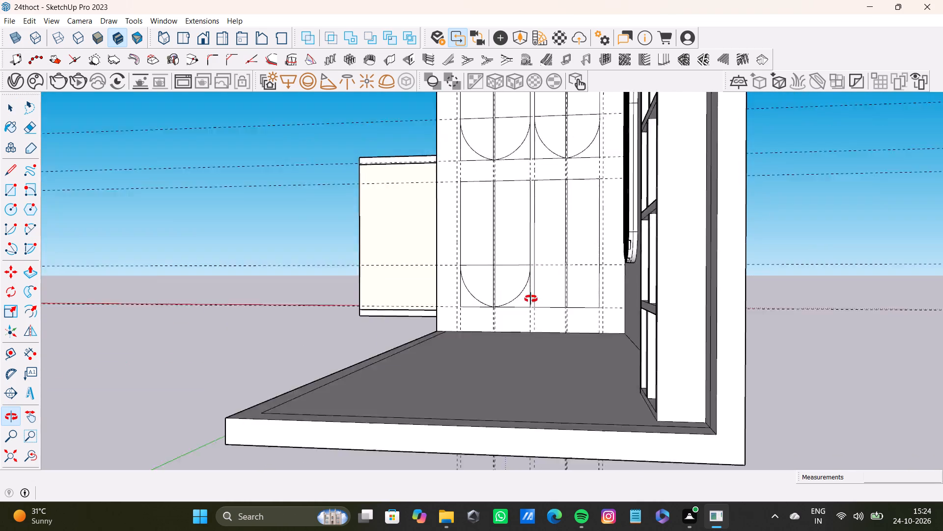
shift+middle_drag(531, 299, 531, 315)
scroll(545, 311, up, 5)
key(a)
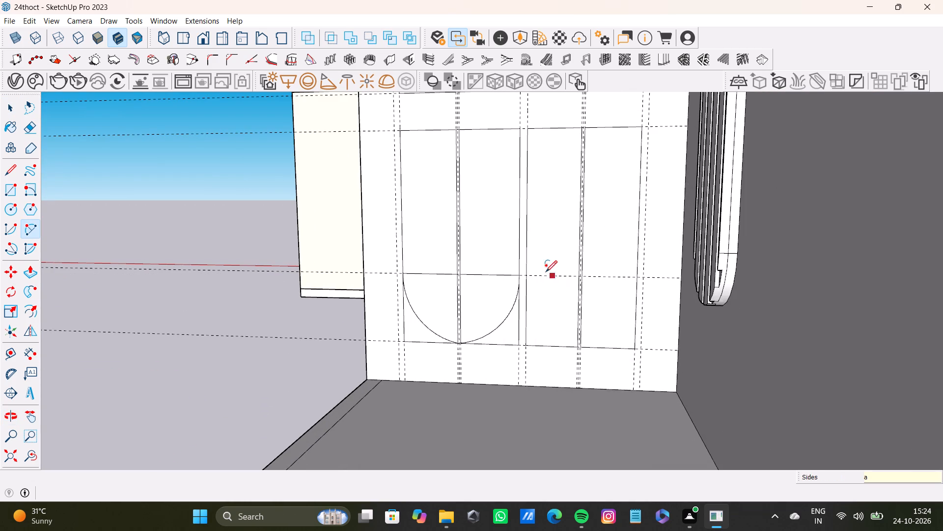
scroll(534, 286, up, 7)
click(519, 265)
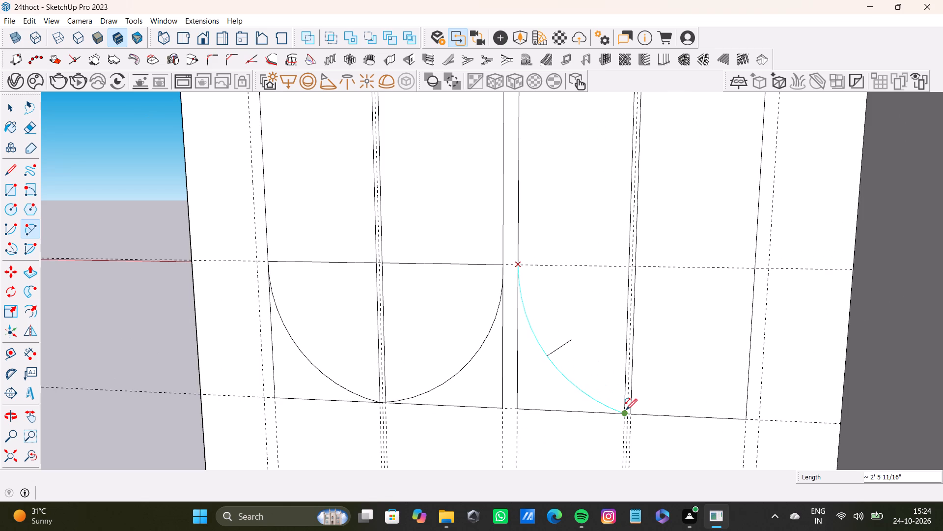
click(625, 411)
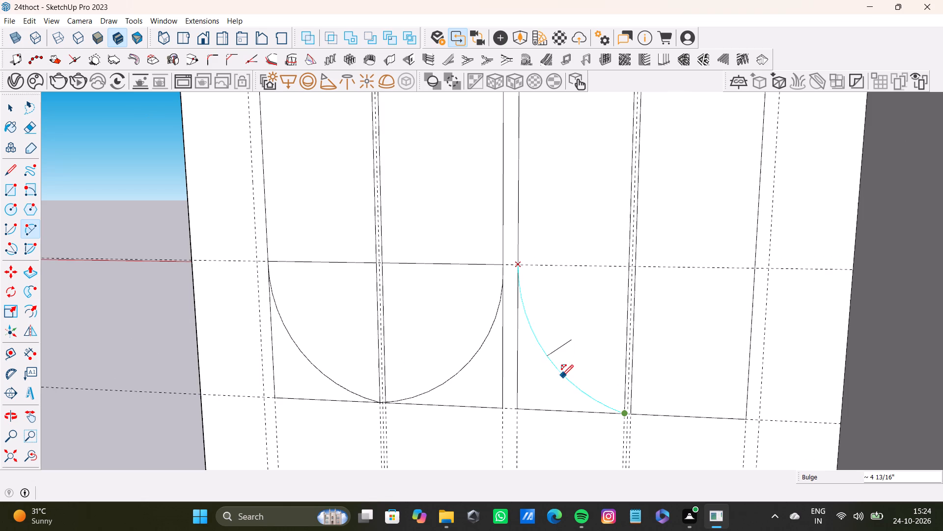
click(562, 379)
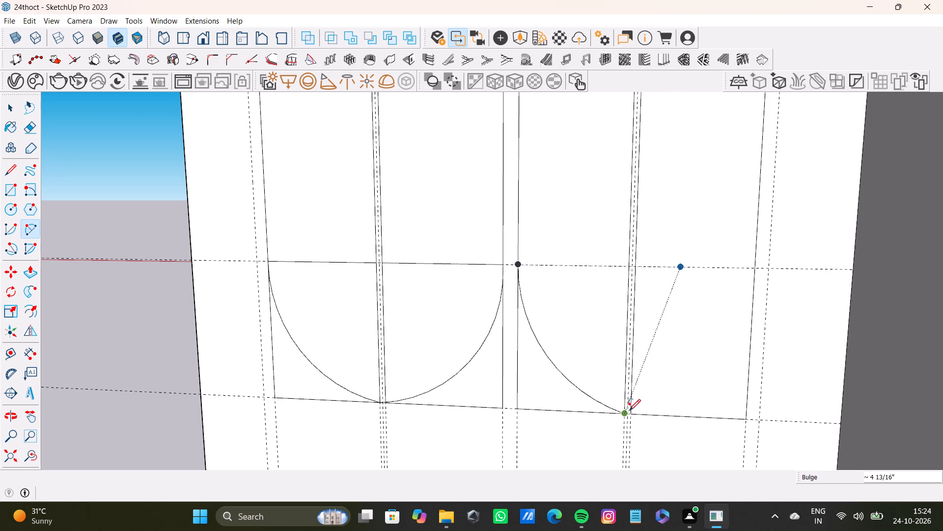
Draw the mirrored arc in the fourth lower panel, from its inner bottom corner to its outer edge at the guide line, bulging about 4 15/16".
click(634, 411)
drag(758, 268, 757, 273)
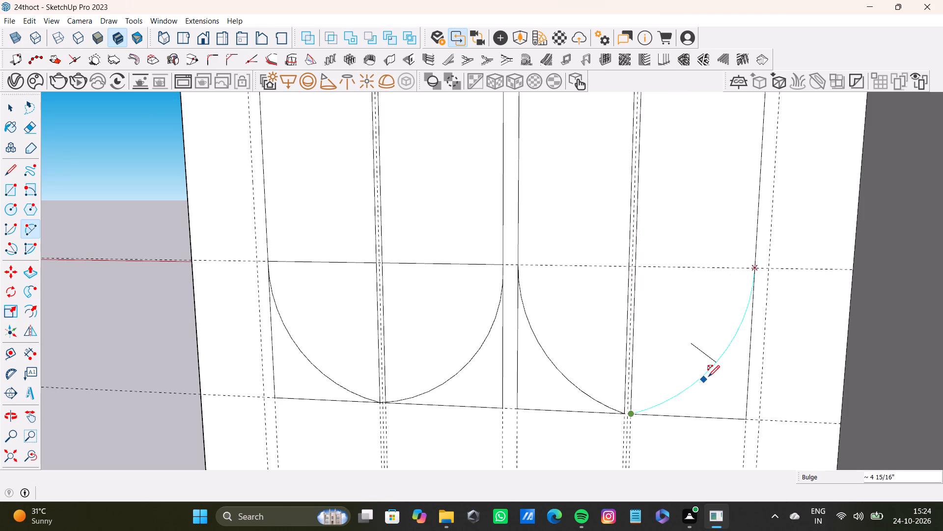
click(701, 381)
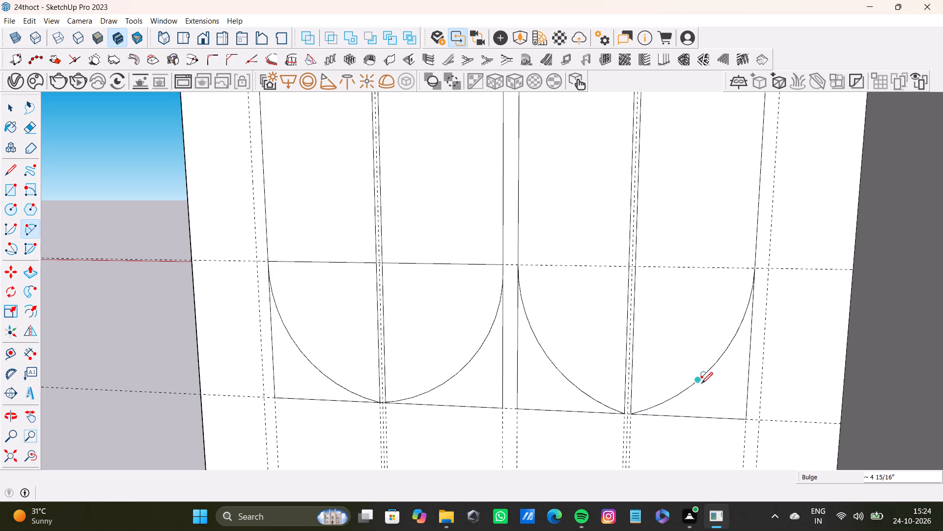
scroll(704, 389, down, 7)
scroll(588, 302, down, 8)
shift+middle_drag(591, 324, 639, 301)
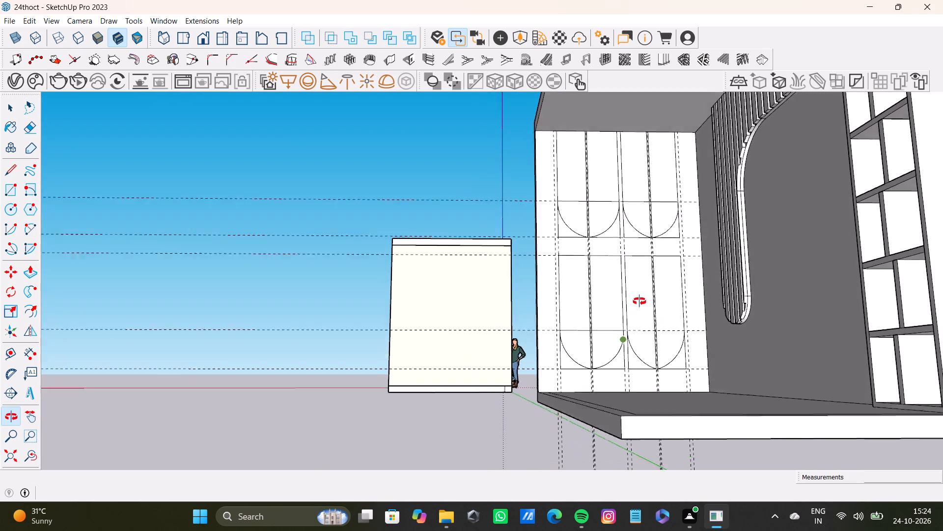
key(space)
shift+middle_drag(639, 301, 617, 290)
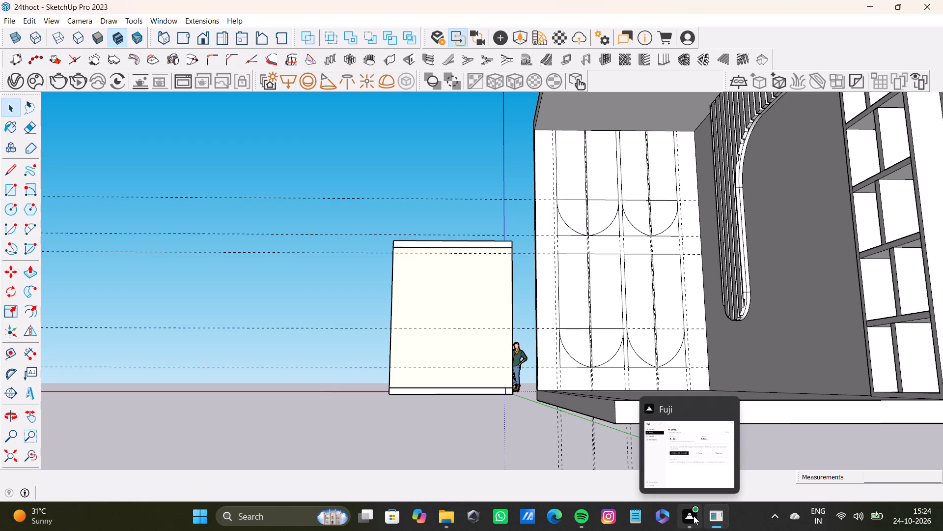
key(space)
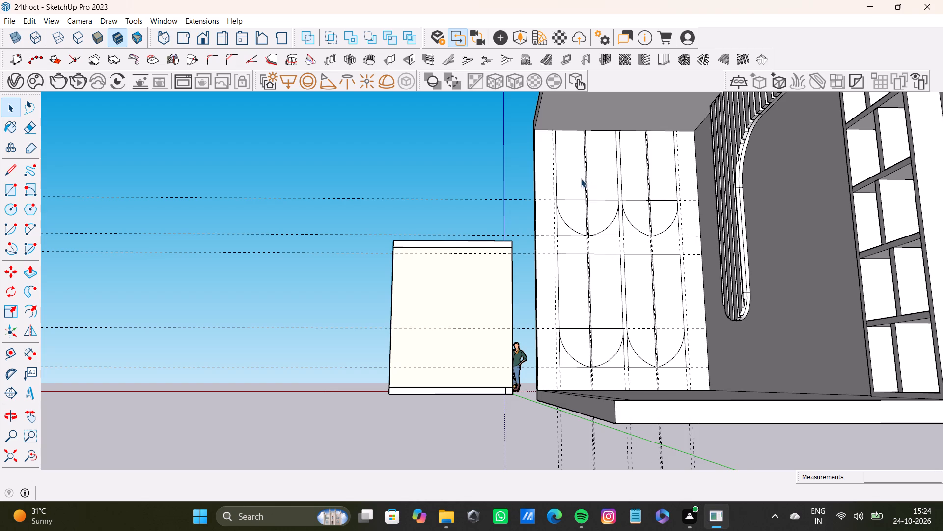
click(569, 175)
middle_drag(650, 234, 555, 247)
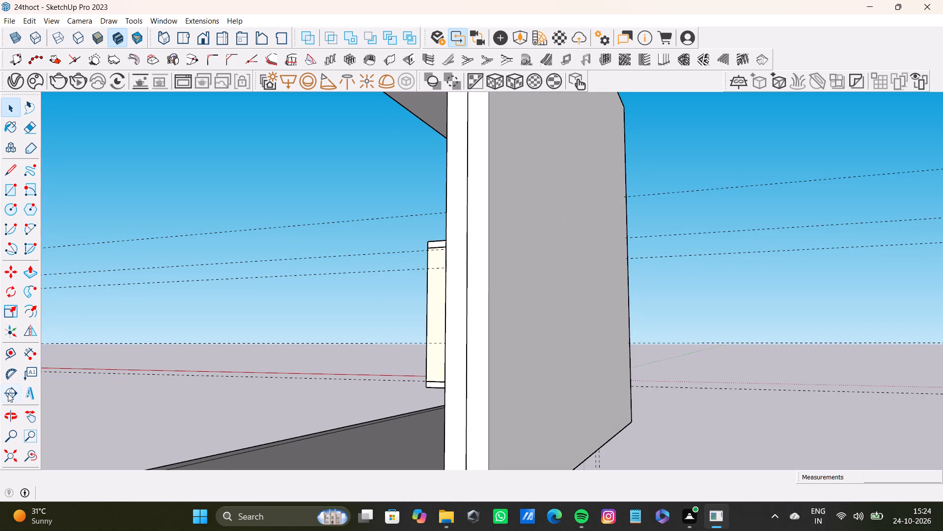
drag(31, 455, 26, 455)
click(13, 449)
Delete the horizontal dividing lines above the arcs in all four upper panels.
scroll(560, 249, up, 10)
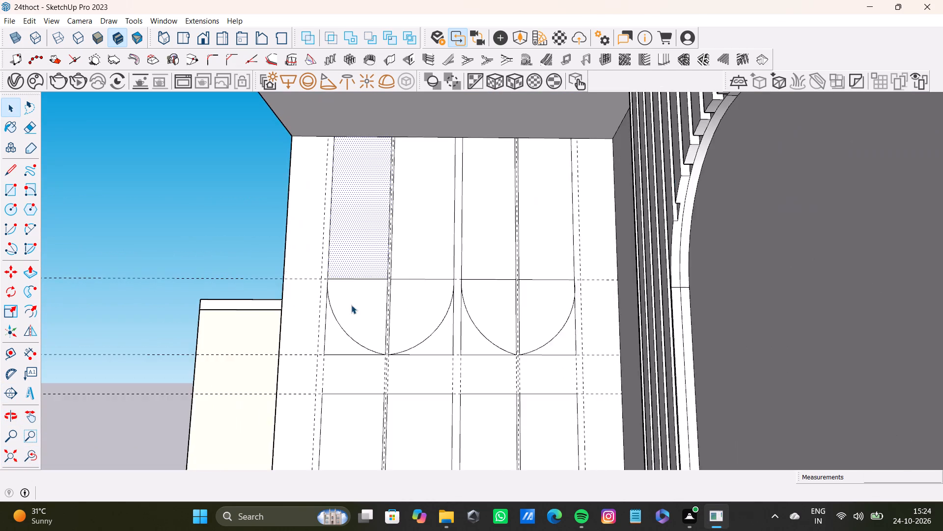
scroll(351, 305, up, 5)
key(space)
click(366, 273)
click(369, 275)
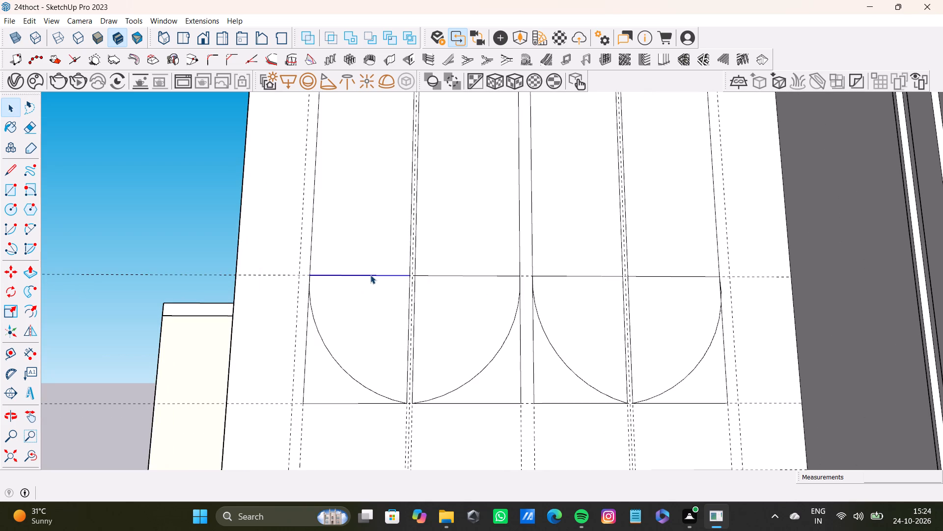
key(Delete)
click(464, 272)
click(465, 275)
key(Delete)
click(605, 277)
key(Delete)
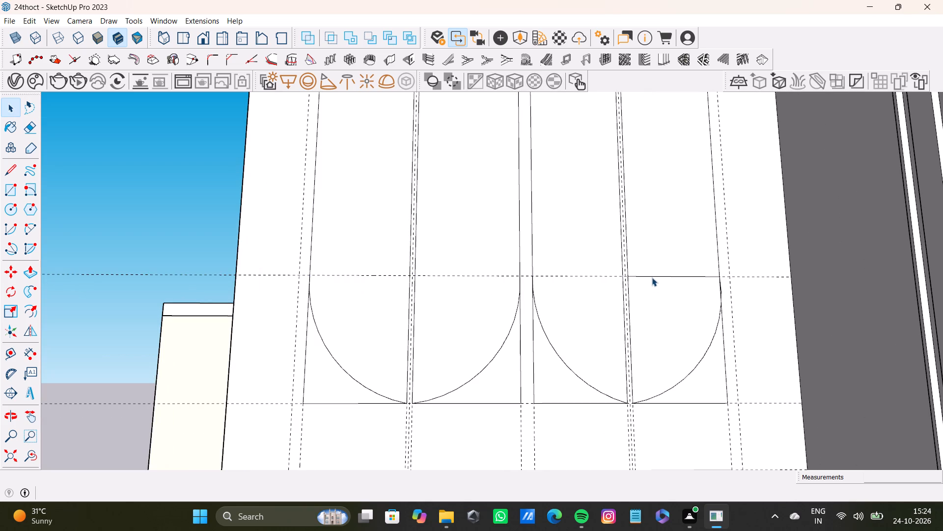
click(652, 276)
key(Delete)
Delete the horizontal dividing lines above the arcs in the first and second lower panels.
scroll(644, 283, down, 11)
middle_drag(632, 299, 624, 245)
scroll(537, 377, up, 2)
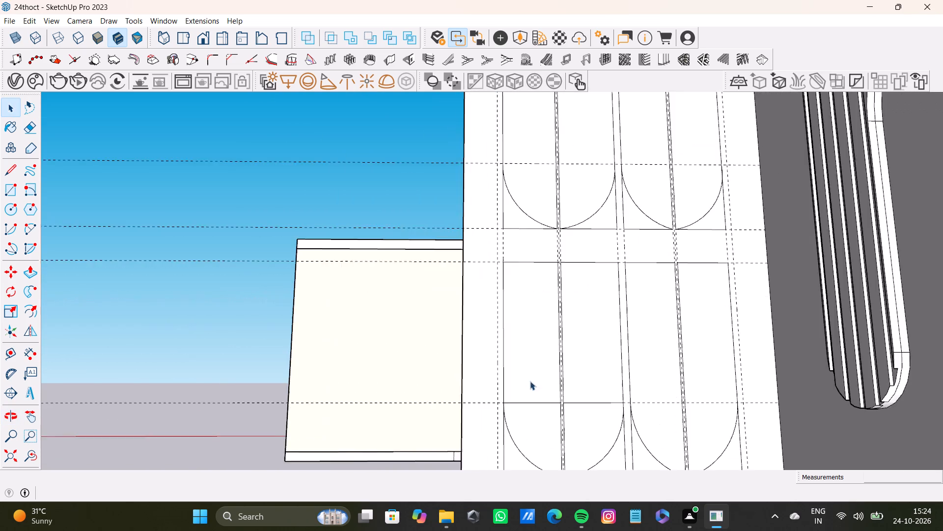
scroll(530, 381, up, 4)
click(539, 402)
key(Delete)
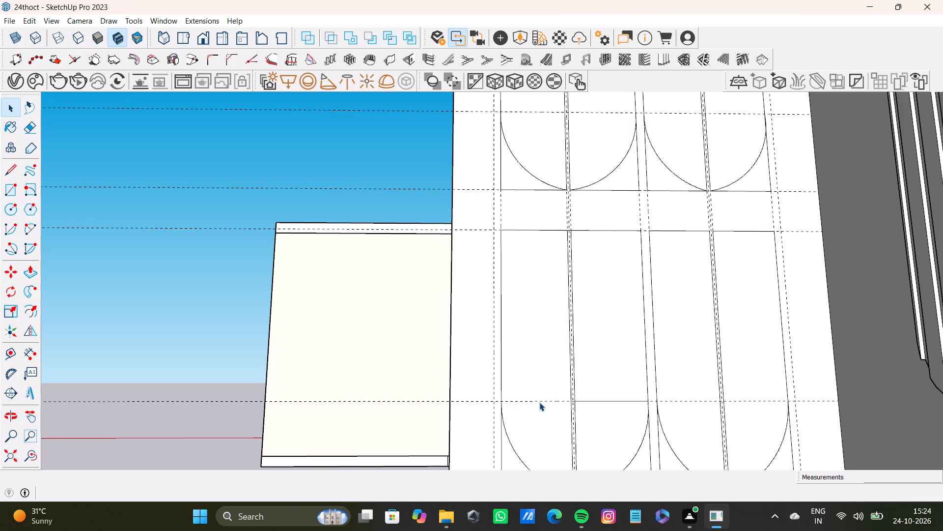
click(610, 400)
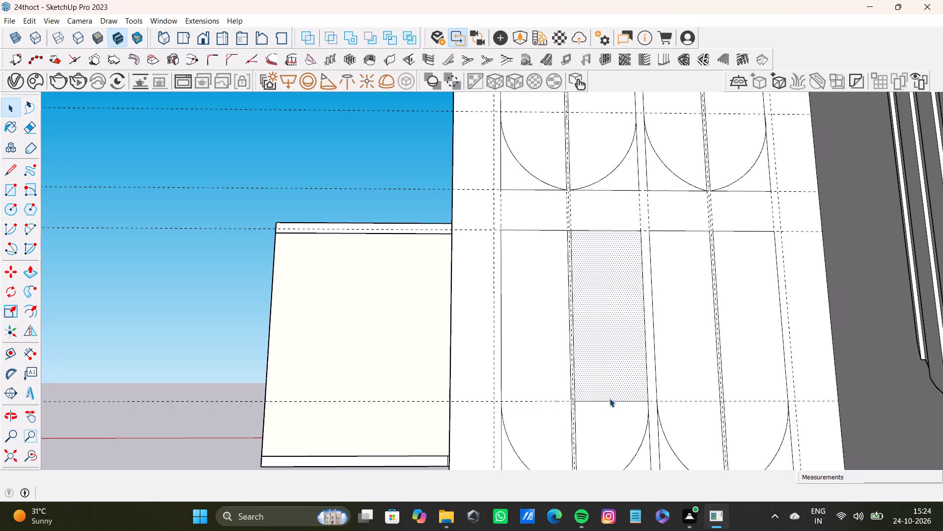
click(610, 399)
click(610, 401)
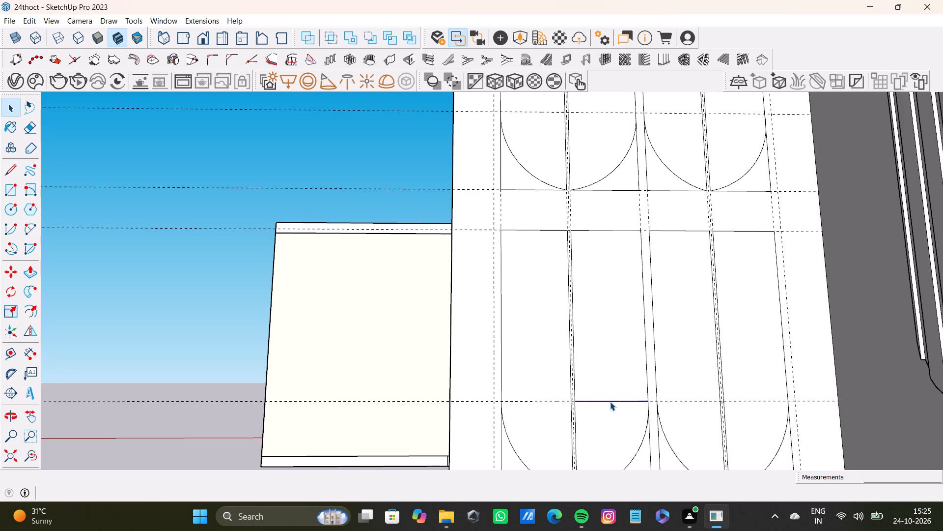
key(Delete)
Select the leftover straight corner edges outside the arcs at the bottoms of the four upper panels.
scroll(539, 390, down, 6)
middle_drag(570, 375, 570, 391)
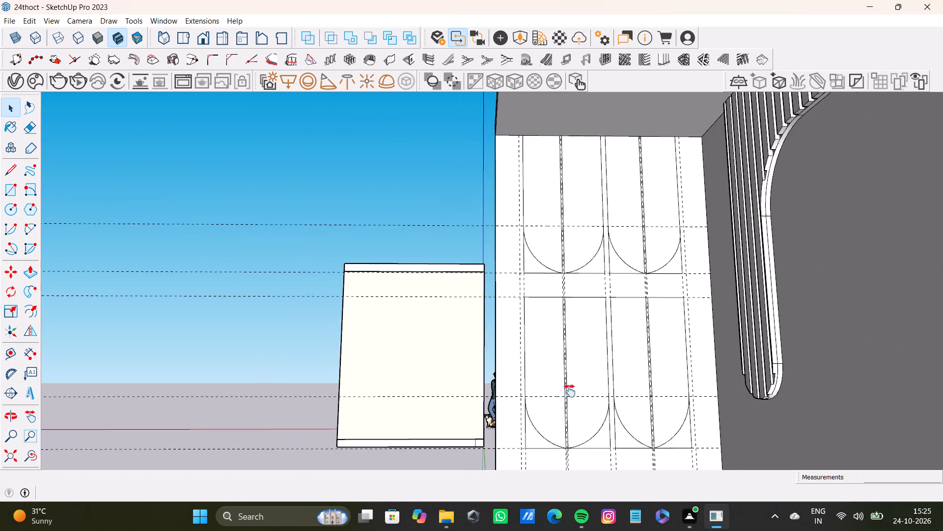
middle_drag(570, 391, 575, 355)
scroll(555, 203, up, 6)
click(554, 225)
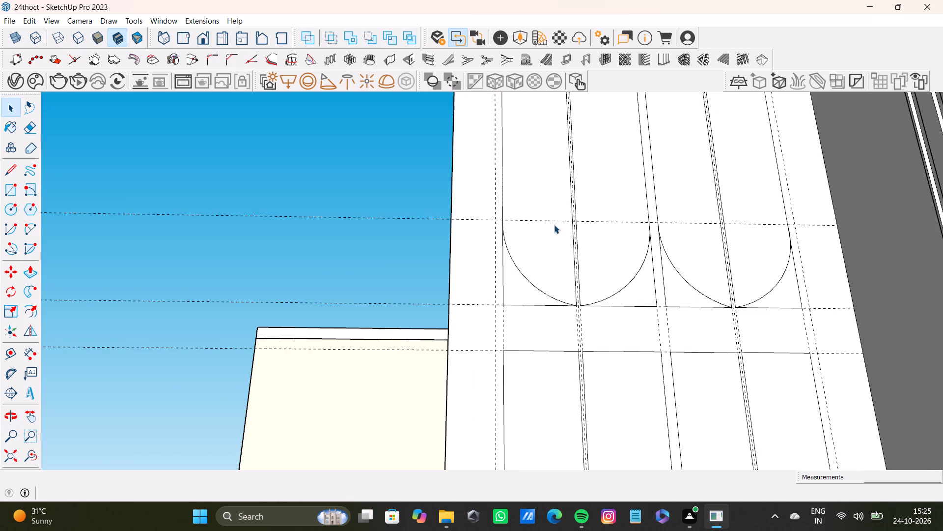
shift+click(503, 295)
shift+drag(518, 305, 522, 305)
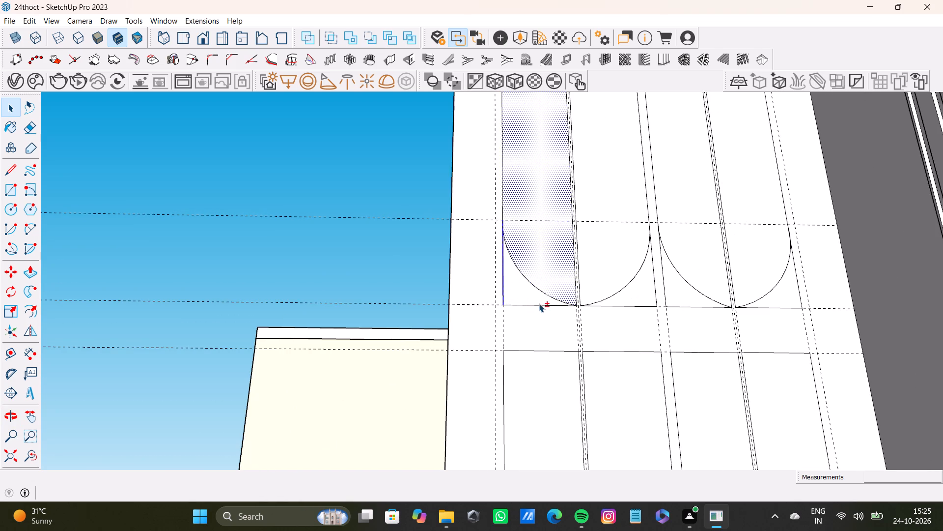
shift+click(539, 303)
shift+click(527, 295)
shift+click(542, 304)
shift+click(634, 305)
shift+click(654, 300)
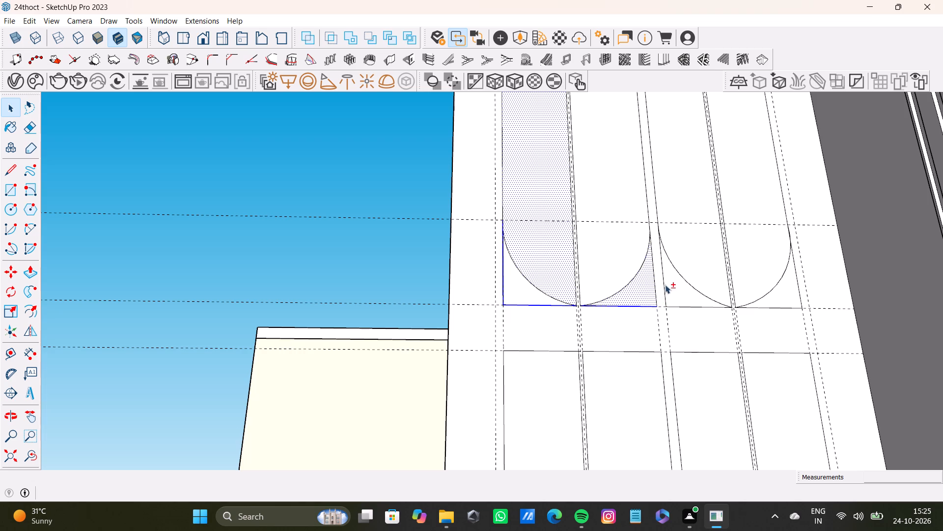
shift+click(664, 286)
shift+click(680, 305)
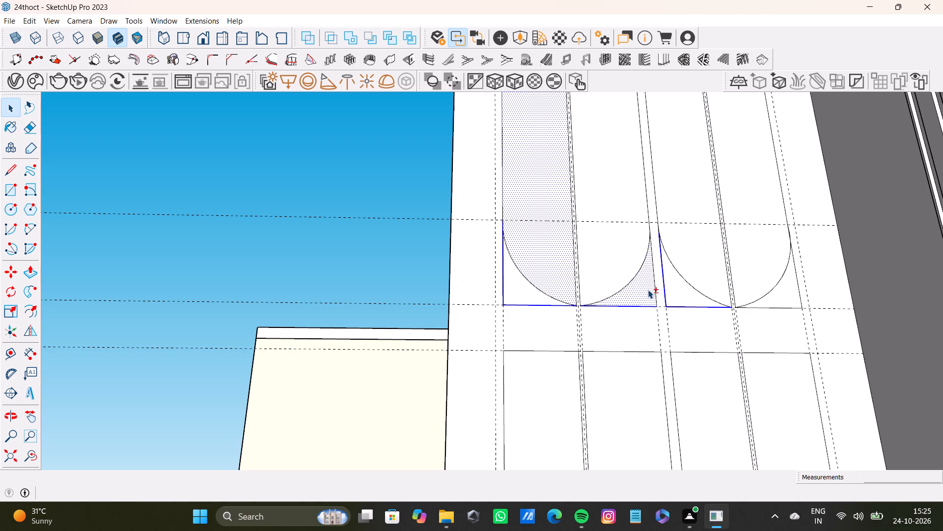
shift+click(648, 290)
shift+click(754, 308)
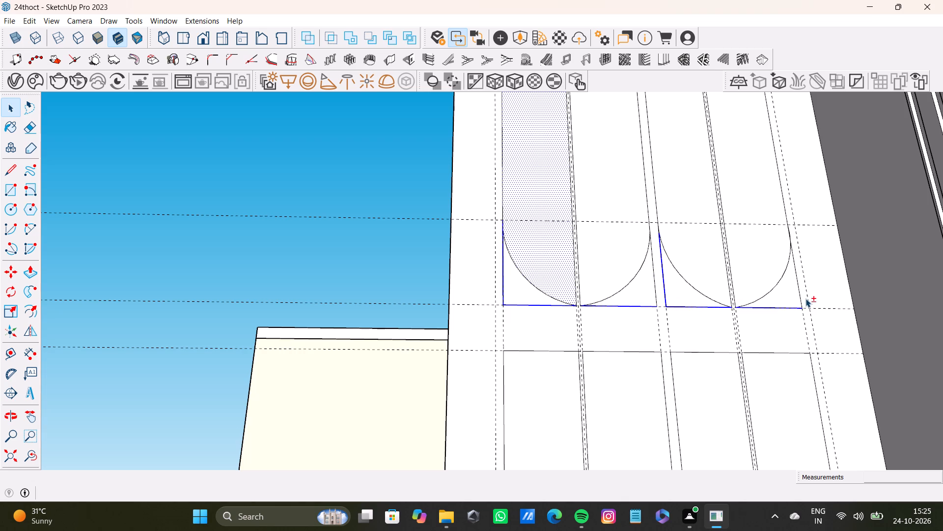
shift+click(802, 298)
shift+scroll(798, 302, down, 4)
shift+middle_drag(789, 324, 735, 174)
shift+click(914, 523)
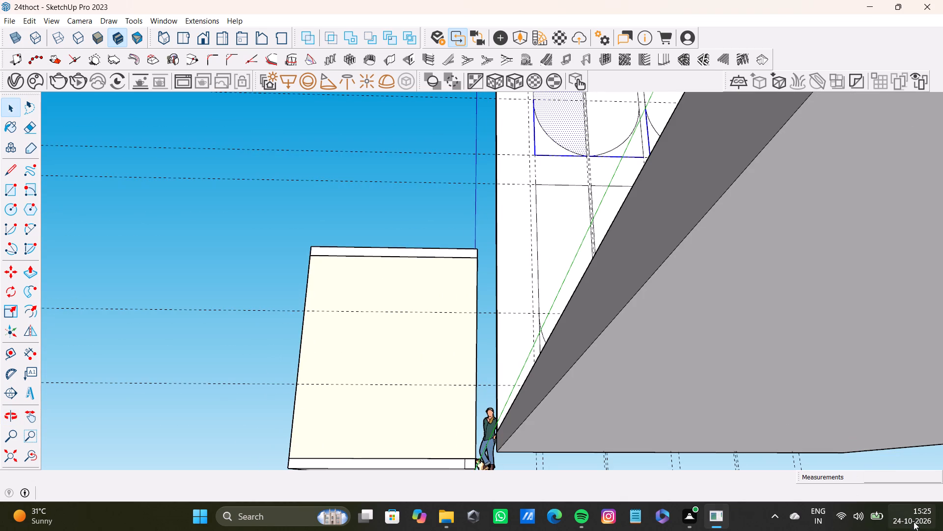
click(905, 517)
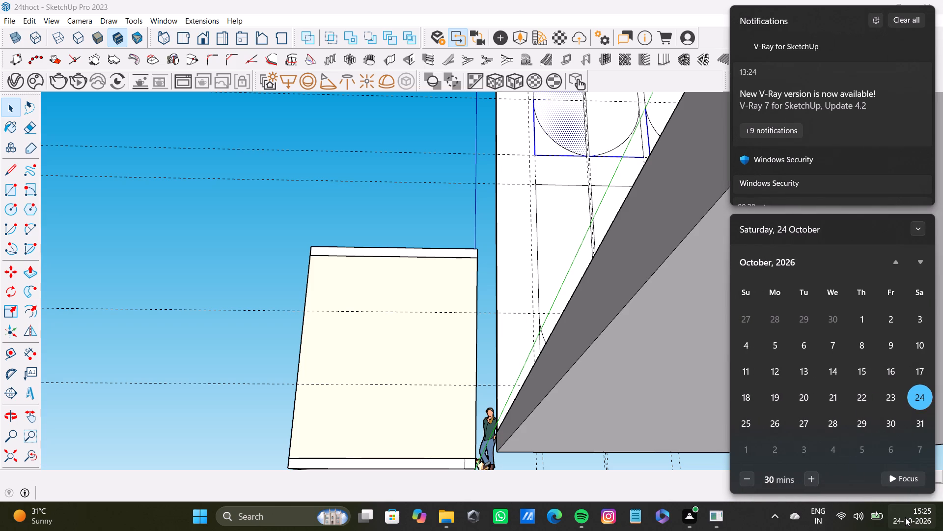
Close the notification and calendar flyout.
key(space)
click(738, 524)
Remove the first upper panel's face from the selection, leaving the upper panels' corner edges selected.
scroll(638, 172, down, 4)
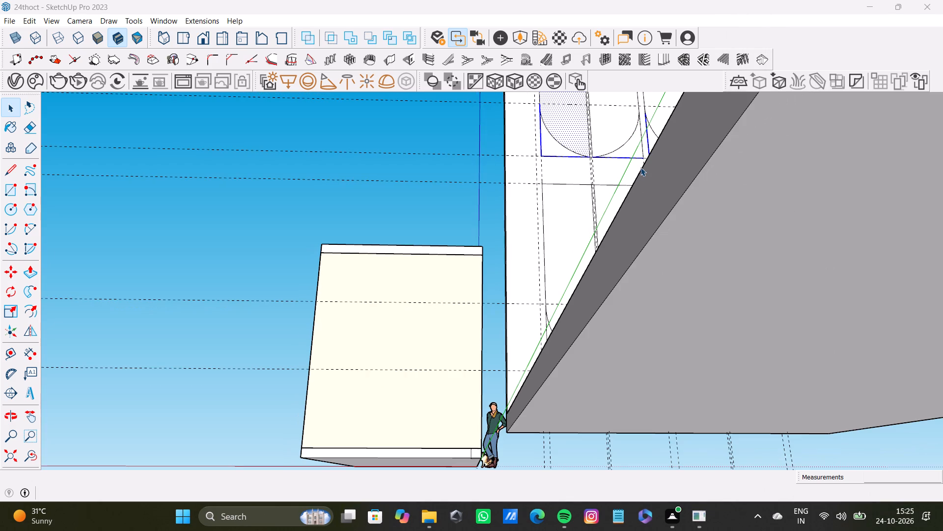
middle_drag(640, 155, 583, 382)
scroll(619, 323, up, 6)
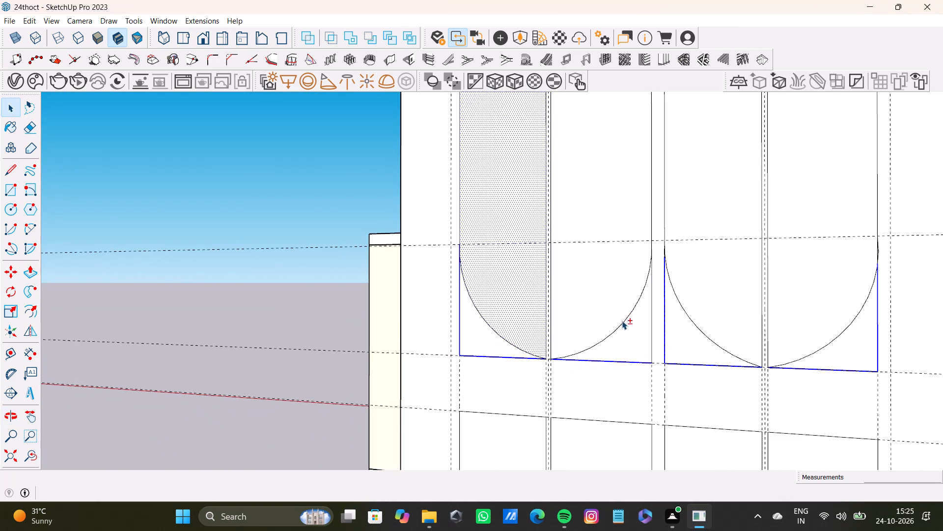
shift+click(624, 321)
shift+click(615, 331)
shift+scroll(703, 360, down, 4)
shift+middle_drag(700, 359, 712, 162)
shift+click(566, 120)
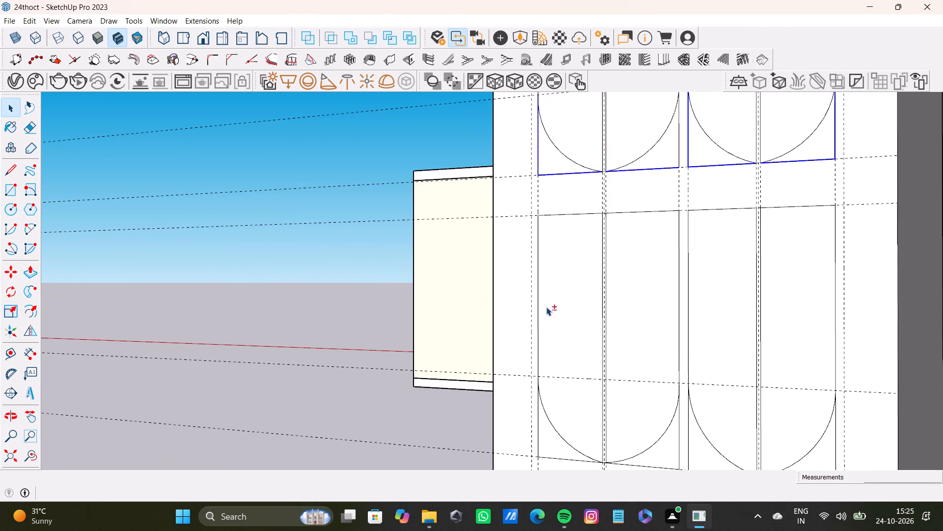
Add the leftover straight corner edges outside the four lower panels' arcs to the selection and delete all selected edges.
shift+click(538, 413)
shift+middle_drag(578, 432, 581, 311)
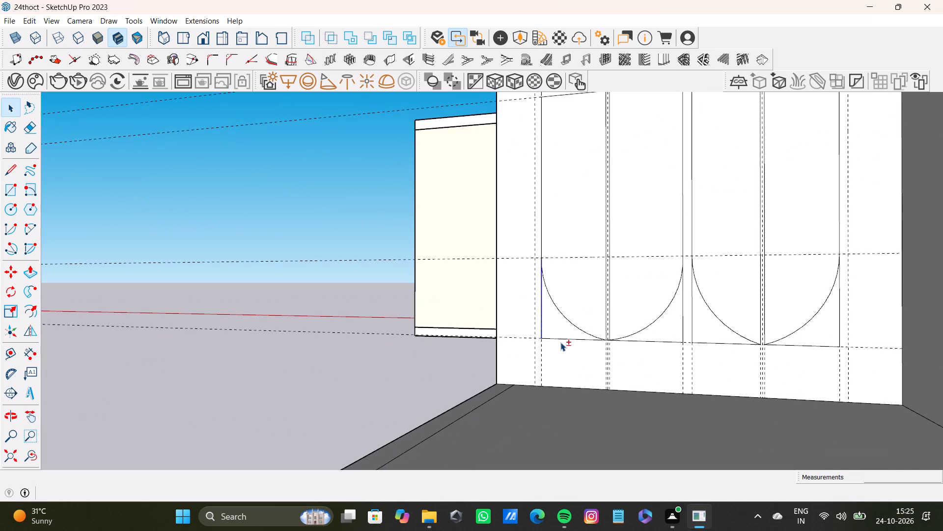
shift+scroll(560, 338, up, 3)
shift+click(566, 338)
shift+click(660, 341)
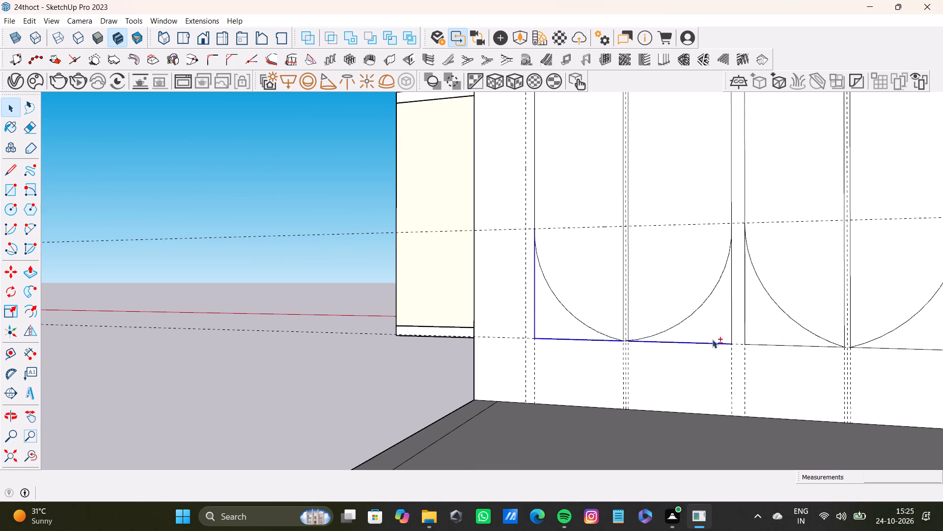
shift+click(733, 338)
shift+click(747, 327)
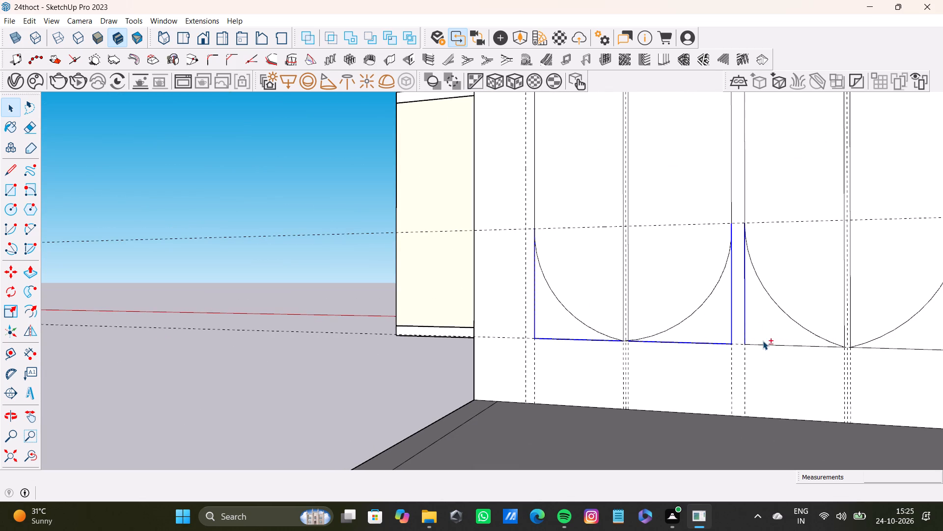
shift+click(763, 346)
shift+middle_drag(763, 337, 642, 322)
shift+click(791, 332)
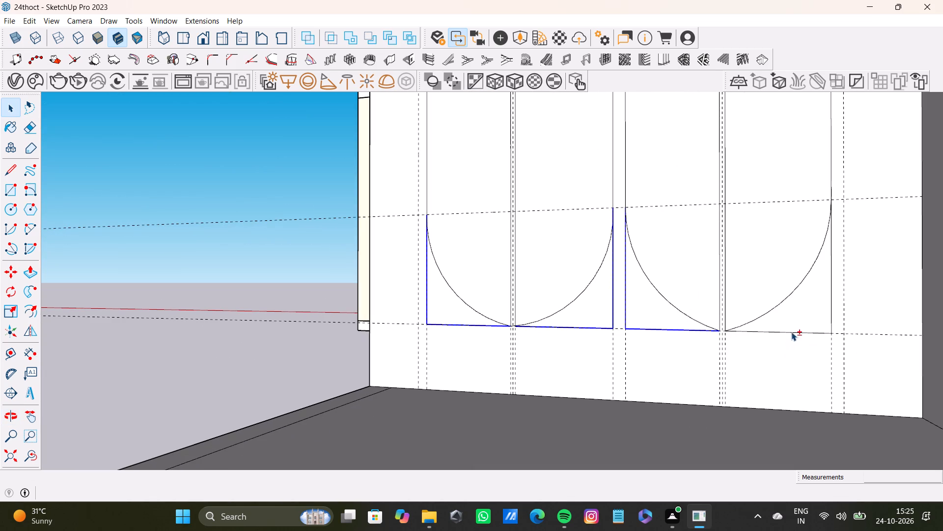
shift+click(831, 322)
shift+scroll(666, 285, down, 3)
shift+middle_drag(657, 282, 537, 266)
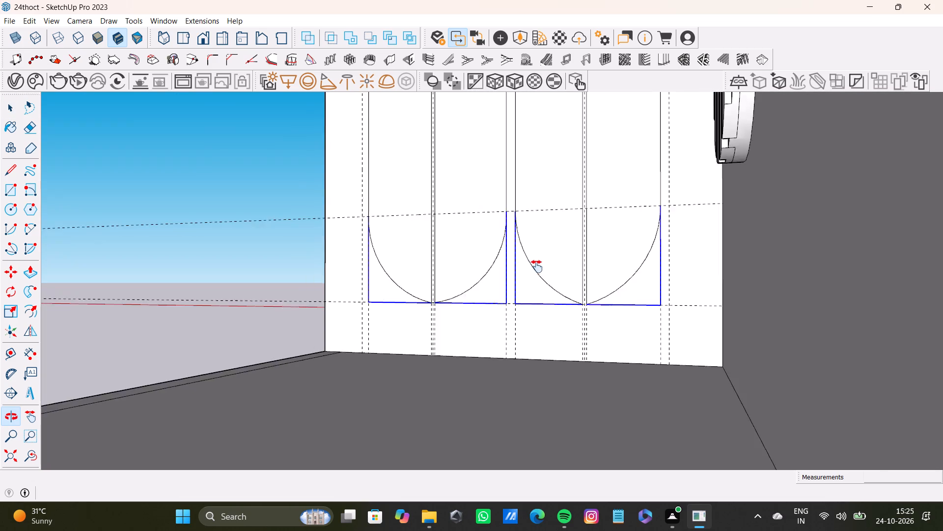
shift+middle_drag(537, 266, 581, 266)
key(Delete)
Push/Pull the first upper panel's face outward from the side wall by about 3 3/16".
scroll(574, 257, down, 3)
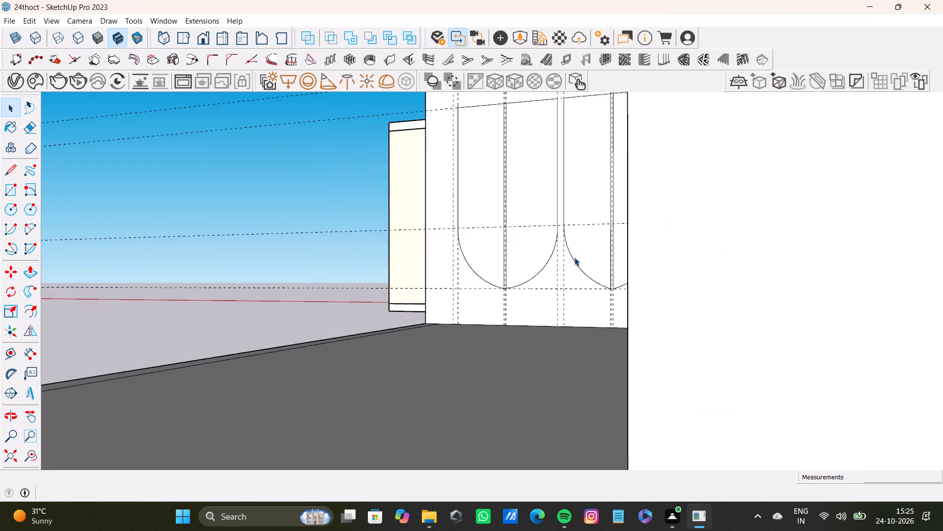
scroll(574, 257, down, 5)
click(26, 459)
click(10, 456)
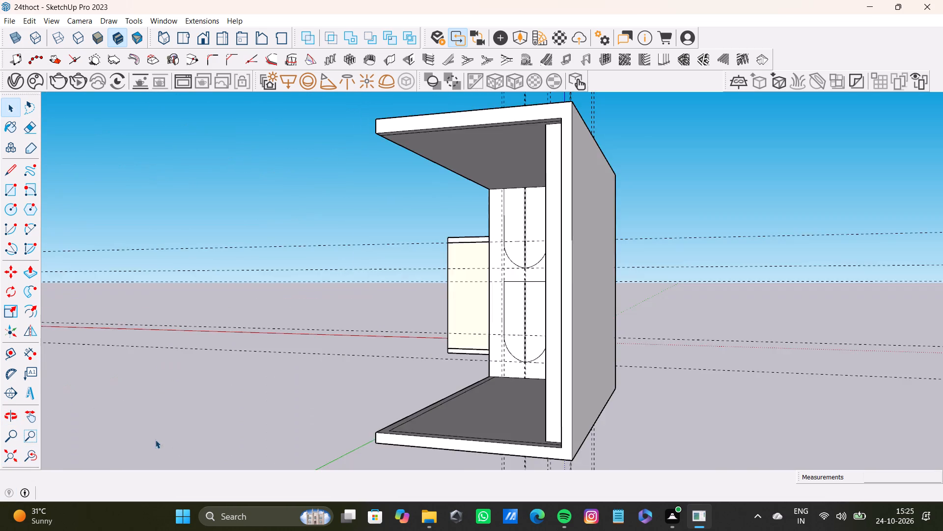
middle_drag(479, 280, 755, 300)
scroll(711, 265, up, 8)
middle_drag(595, 236, 524, 210)
scroll(426, 205, up, 4)
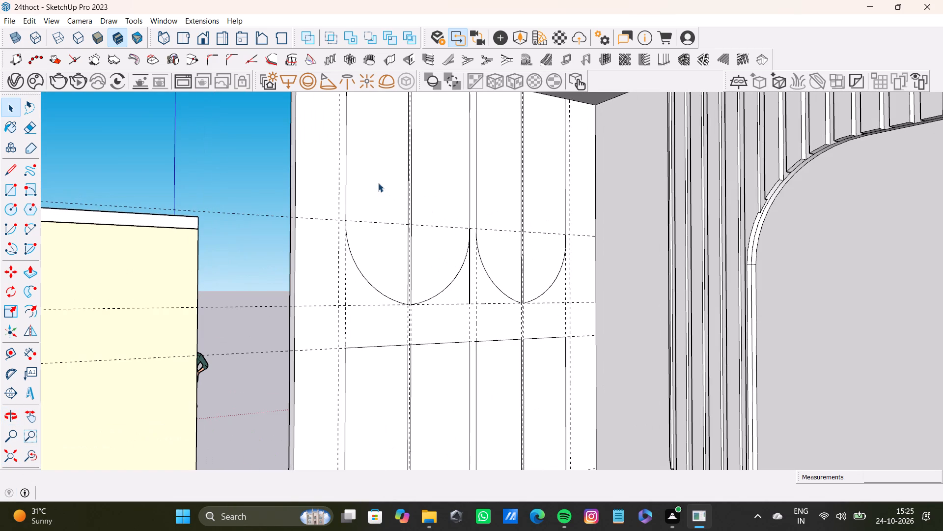
key(space)
click(377, 174)
key(p)
drag(379, 173, 382, 174)
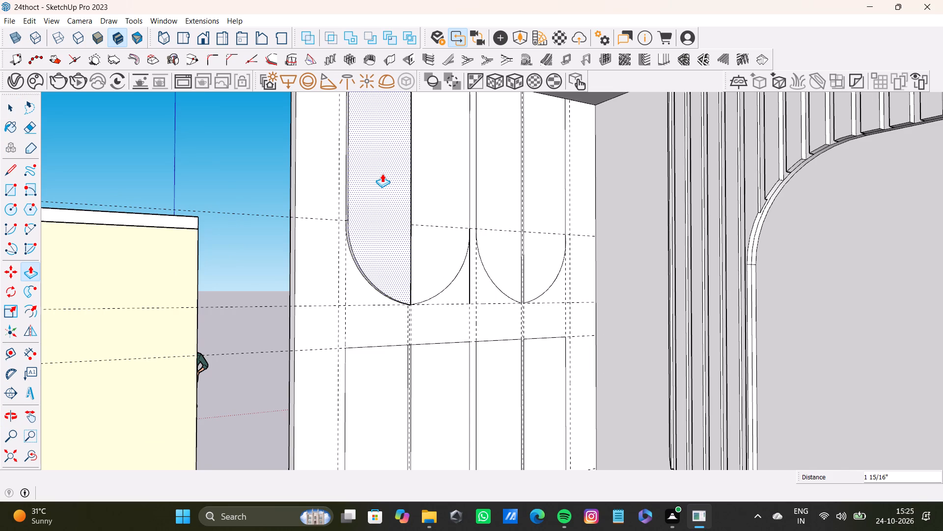
drag(382, 174, 384, 174)
Push/Pull the second upper panel's face outward until it is flush with the first upper panel.
scroll(381, 177, down, 4)
shift+middle_drag(383, 186, 376, 259)
scroll(424, 258, up, 5)
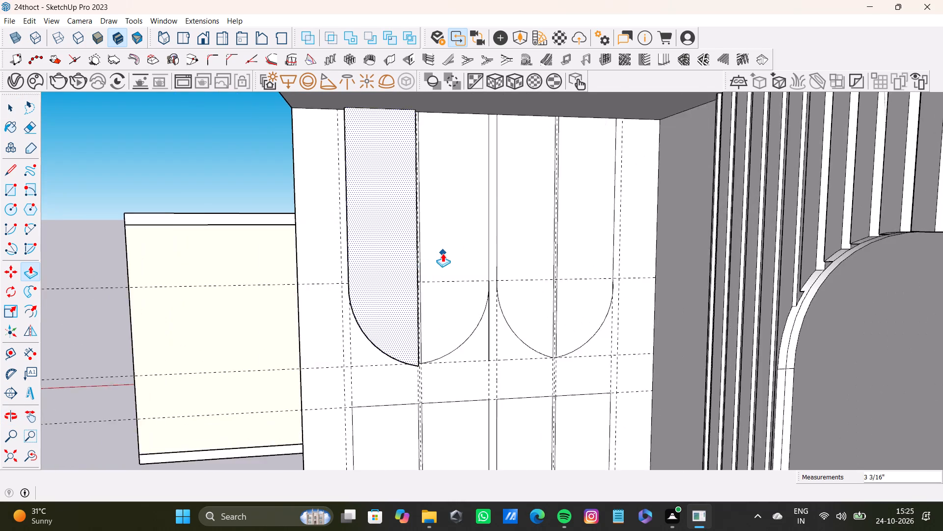
scroll(443, 253, up, 2)
key(space)
click(447, 248)
key(bracketleft)
drag(433, 262, 414, 261)
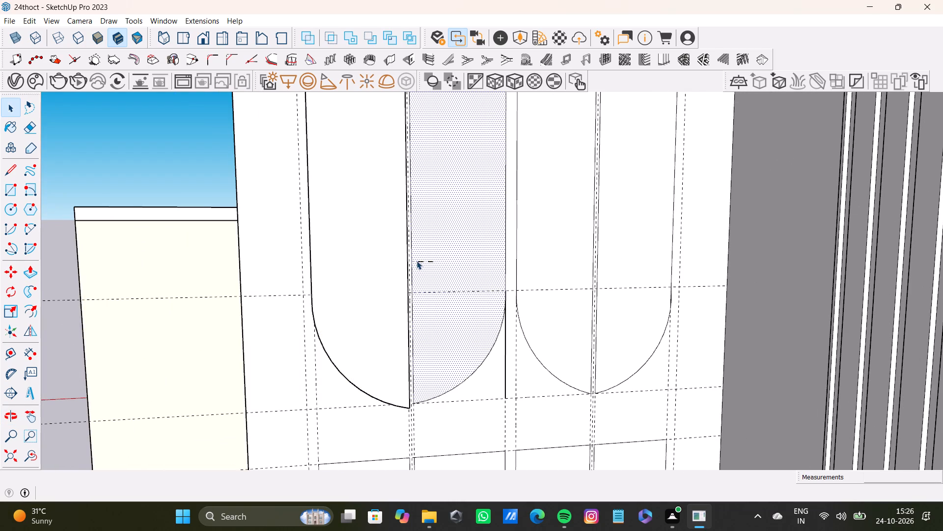
key(p)
drag(435, 313, 397, 317)
Push/Pull the first lower panel's face outward by 3 3/16", matching the raised upper panels.
scroll(397, 322, down, 3)
shift+middle_drag(402, 348, 418, 294)
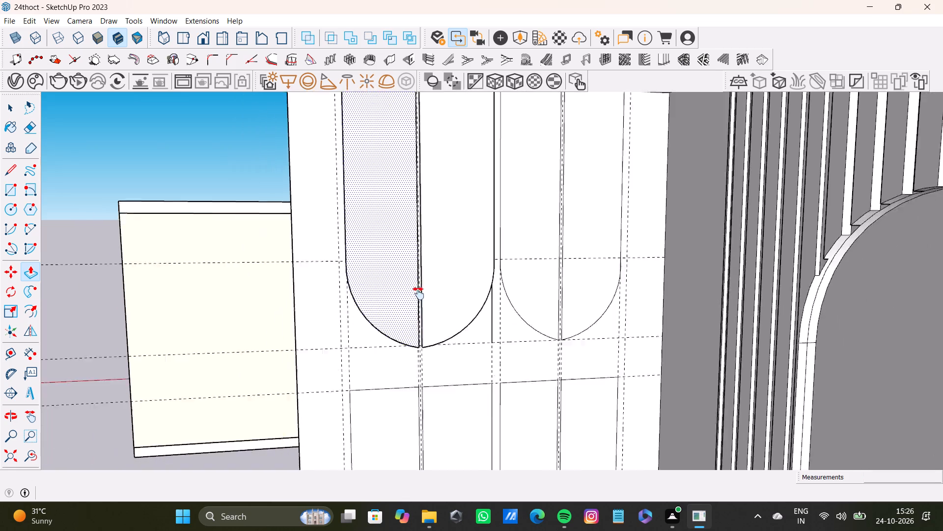
shift+middle_drag(418, 294, 448, 151)
scroll(450, 270, up, 5)
middle_drag(492, 294, 452, 291)
key(space)
drag(405, 268, 428, 151)
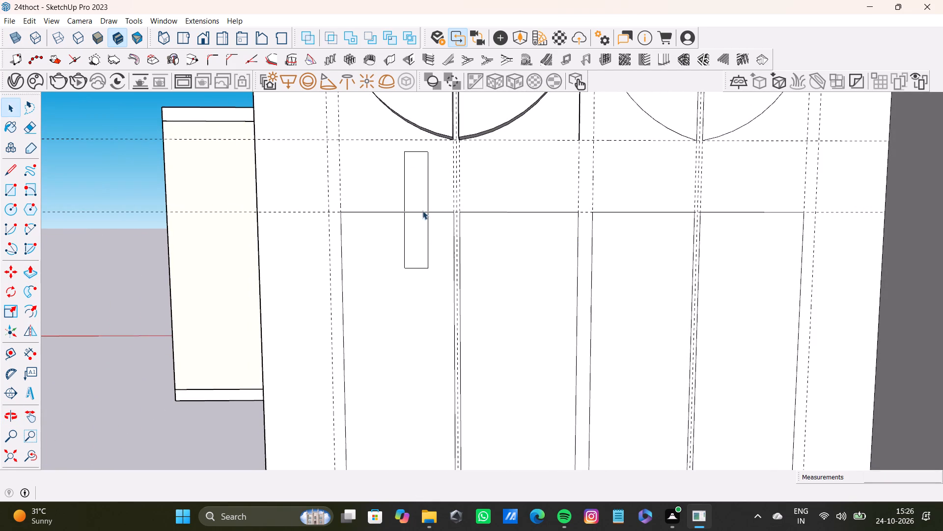
key(space)
click(428, 254)
key(p)
drag(429, 254, 443, 129)
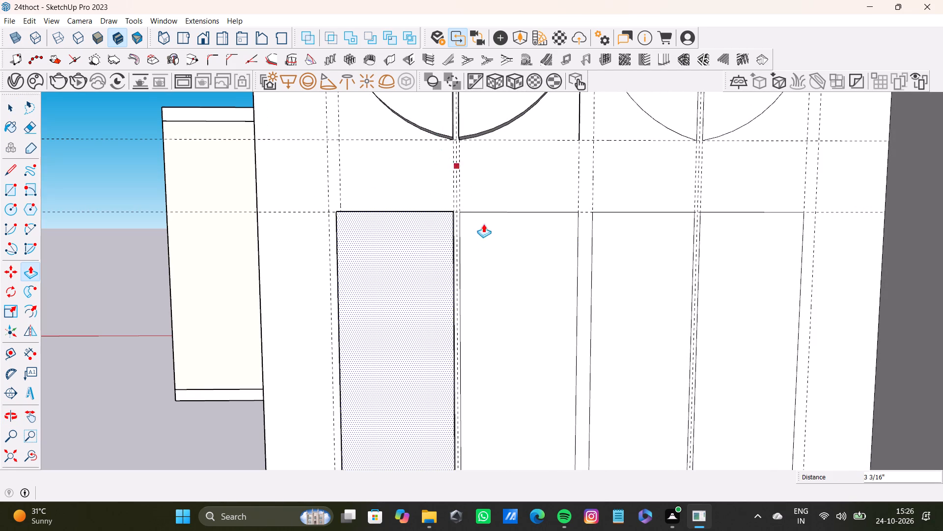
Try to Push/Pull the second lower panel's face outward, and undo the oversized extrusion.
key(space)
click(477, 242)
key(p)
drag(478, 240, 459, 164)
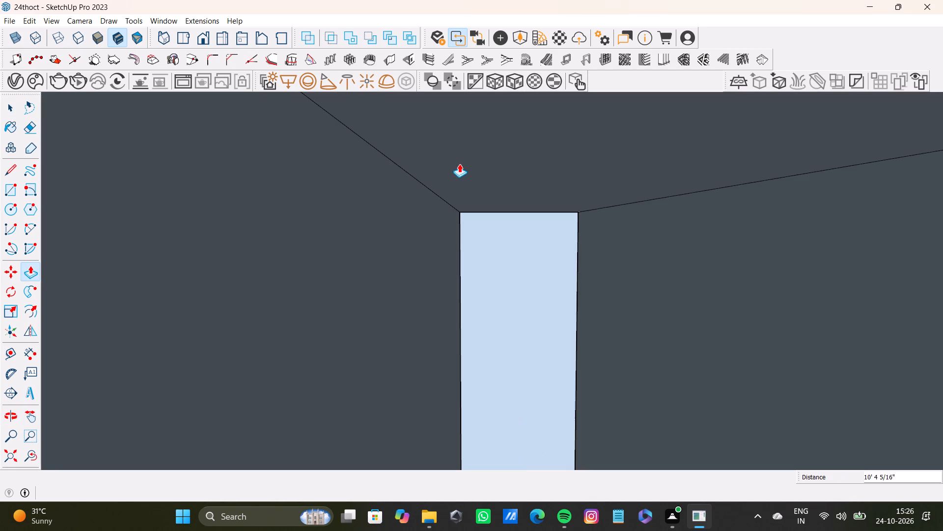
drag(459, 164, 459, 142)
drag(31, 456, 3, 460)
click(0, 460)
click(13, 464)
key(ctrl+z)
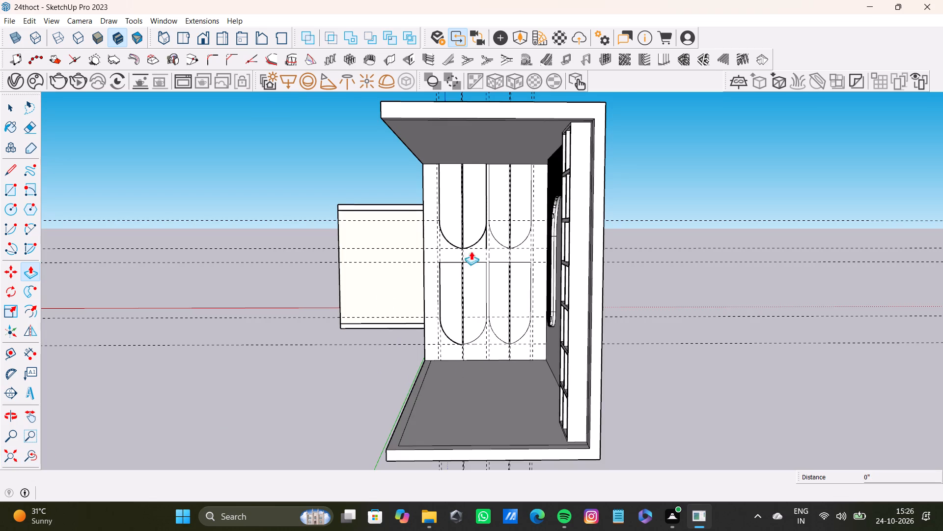
Push/Pull the second, third and fourth lower panels outward until they are flush with the first lower panel.
scroll(501, 262, up, 6)
middle_drag(427, 263, 561, 309)
scroll(555, 318, up, 3)
drag(554, 297, 555, 246)
scroll(558, 282, down, 4)
shift+middle_drag(604, 308, 488, 295)
drag(489, 282, 448, 284)
drag(528, 276, 428, 279)
Push/Pull the third and fourth upper panels outward by 3 3/16", flush with the other raised panels.
drag(497, 219, 435, 206)
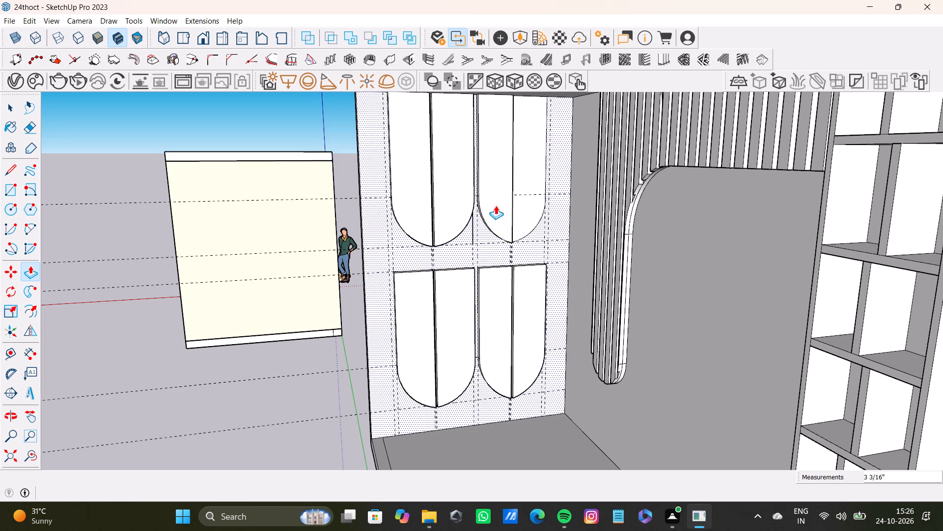
drag(522, 202, 414, 198)
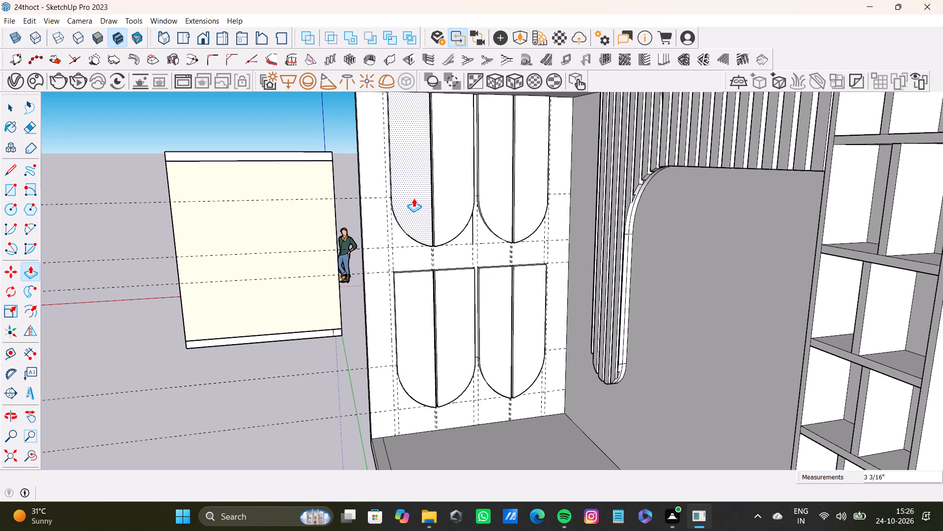
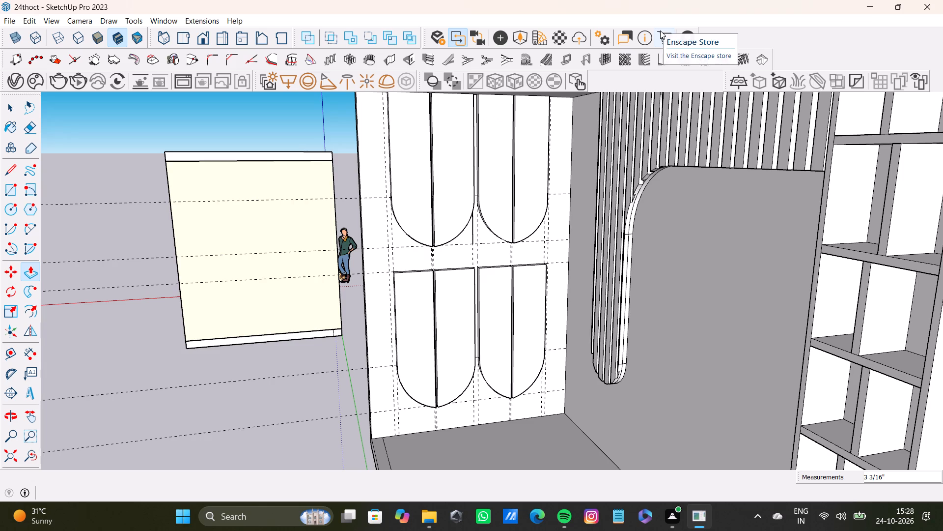
Inspect the room from outside and inside, checking the raised wall panels against the fluted back wall, ceiling and shelving unit.
scroll(573, 217, down, 14)
shift+middle_drag(540, 285, 763, 286)
scroll(763, 286, up, 6)
middle_drag(765, 282, 805, 275)
scroll(679, 262, up, 4)
shift+middle_drag(644, 260, 623, 272)
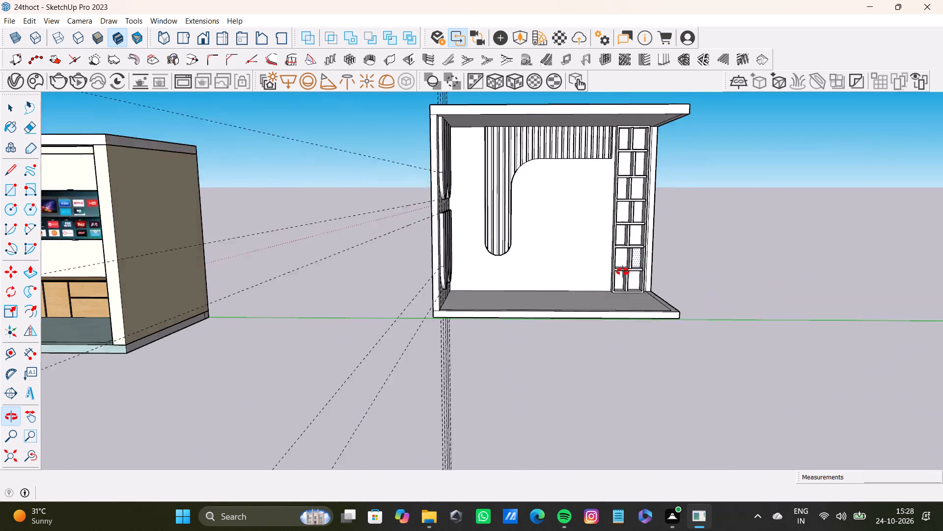
shift+middle_drag(623, 272, 534, 186)
scroll(485, 220, up, 4)
scroll(485, 220, down, 5)
middle_drag(485, 221, 636, 248)
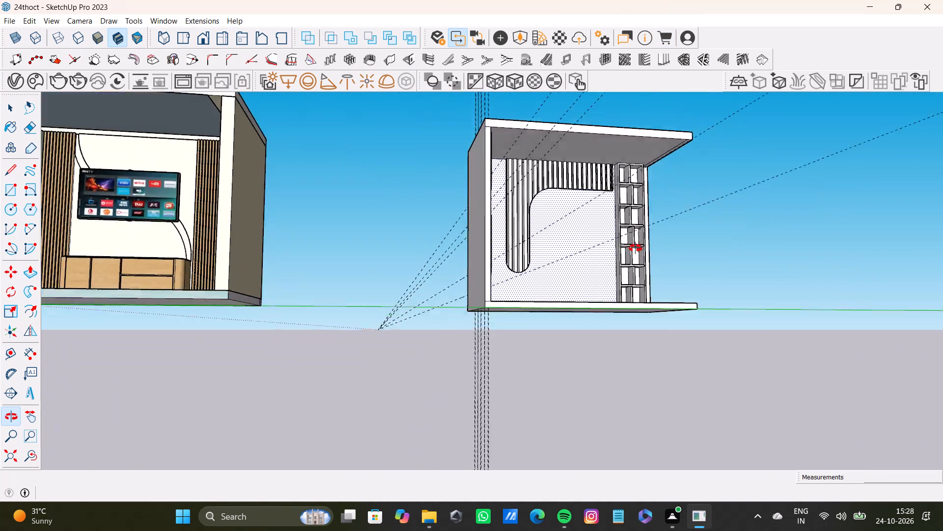
middle_drag(636, 248, 542, 292)
scroll(517, 203, up, 7)
scroll(549, 242, down, 8)
middle_drag(567, 269, 541, 175)
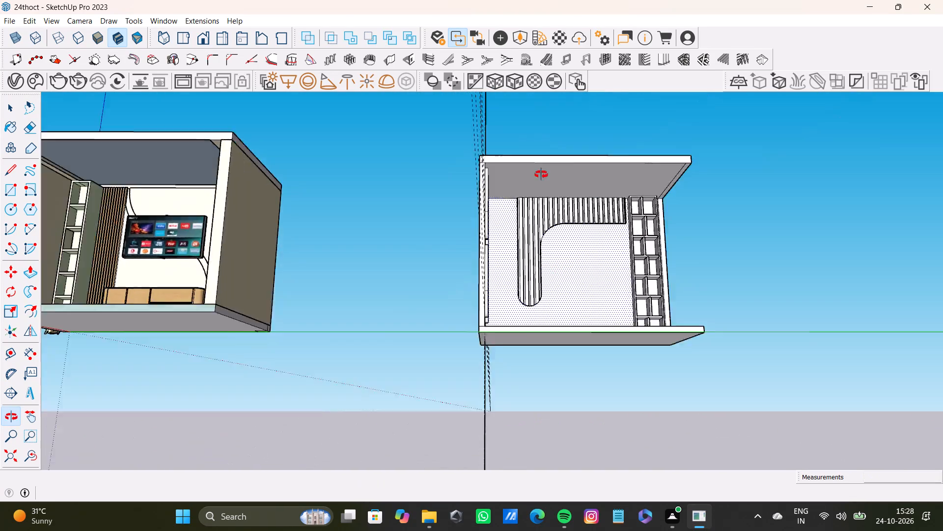
middle_drag(541, 175, 497, 174)
scroll(666, 182, up, 11)
key(space)
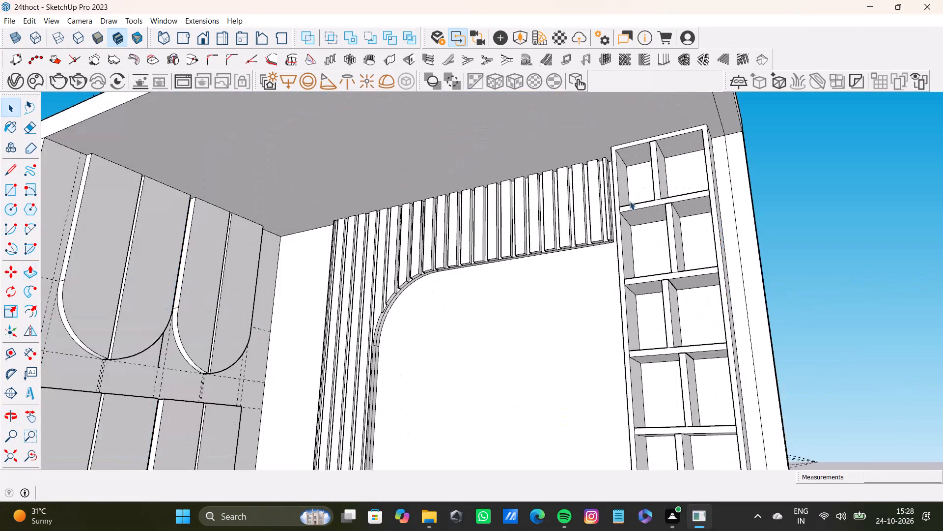
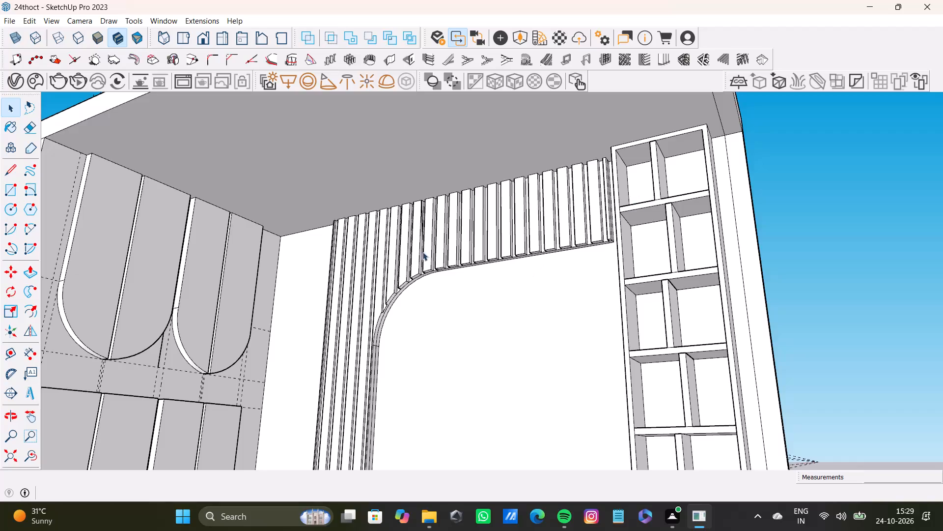
Extend the side wall beside the shelving unit forward by about 8' 10 7/8", out to the floor's front edge.
scroll(506, 249, down, 10)
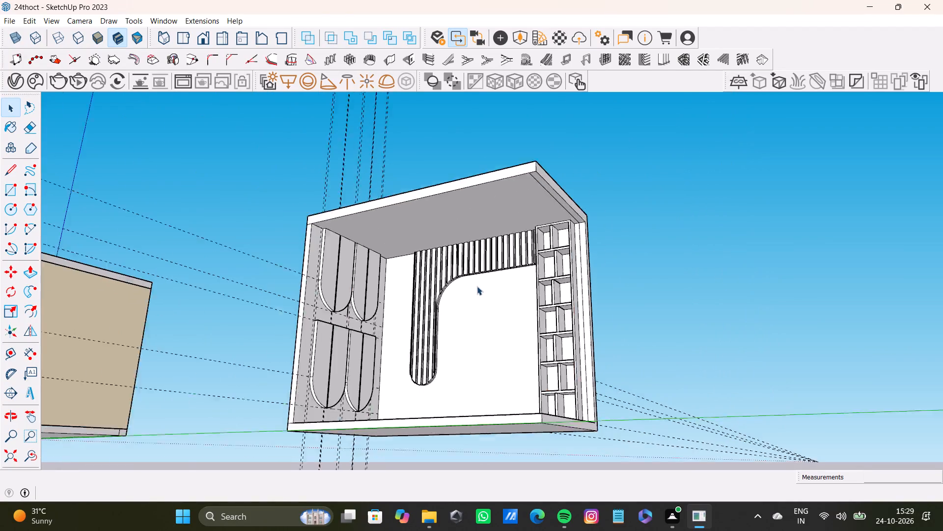
scroll(477, 286, down, 5)
shift+middle_drag(477, 290, 581, 351)
scroll(572, 337, up, 11)
key(space)
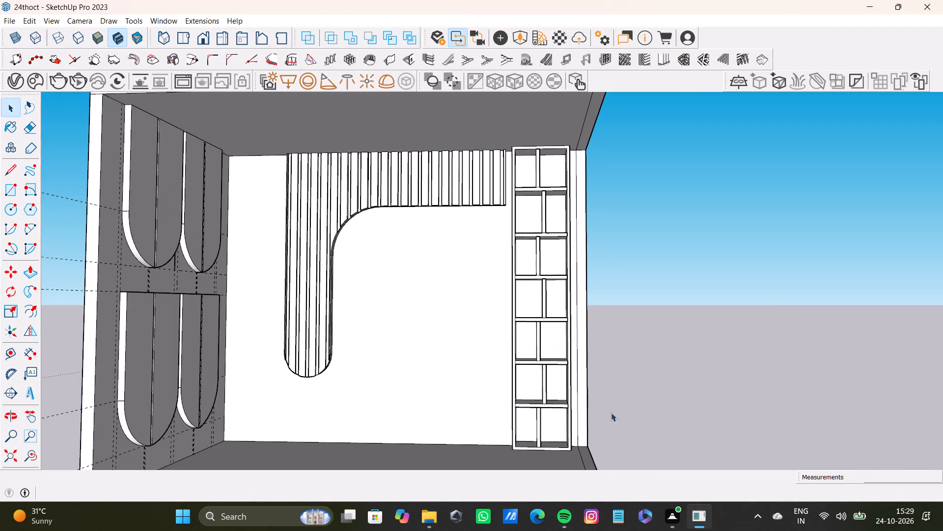
click(583, 433)
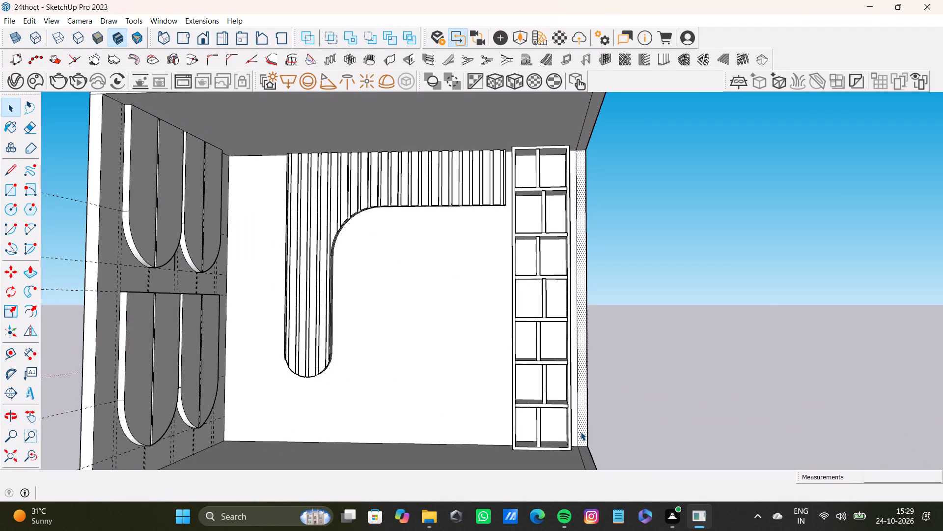
key(p)
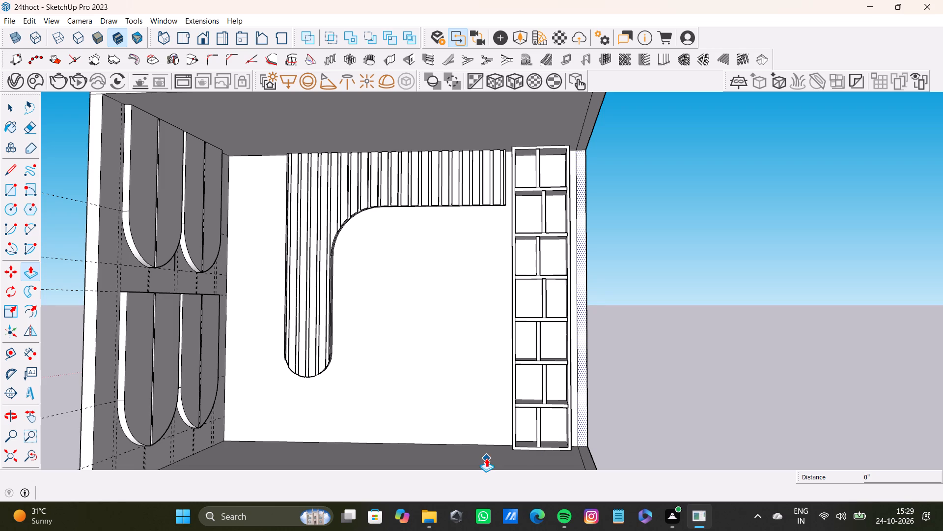
scroll(544, 290, down, 6)
shift+middle_drag(545, 328, 560, 294)
scroll(564, 294, up, 5)
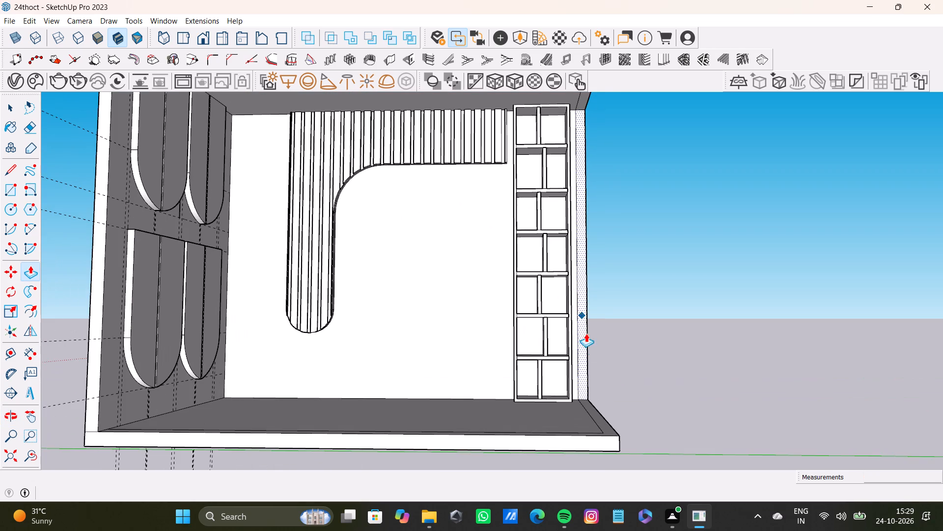
drag(586, 372, 613, 436)
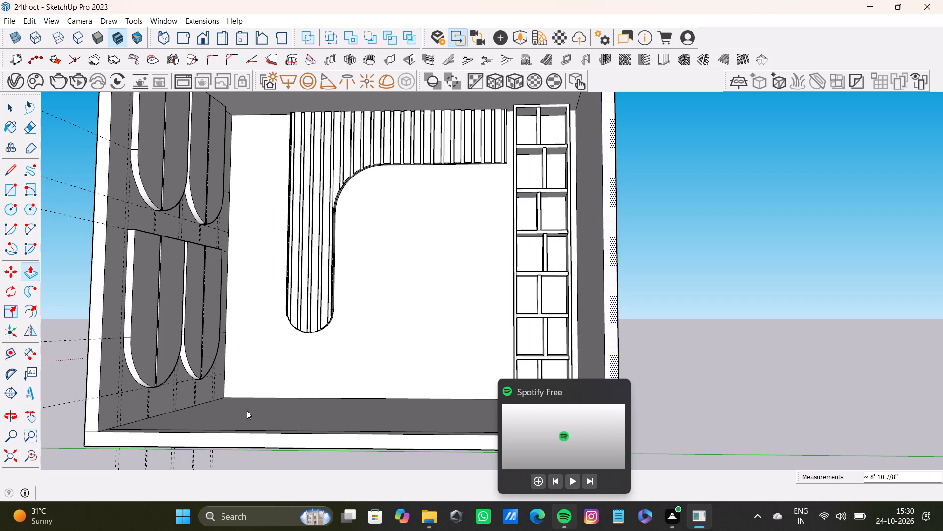
Inspect the room from several angles, checking the extended side wall against the floor, ceiling and shelving unit.
scroll(179, 370, down, 12)
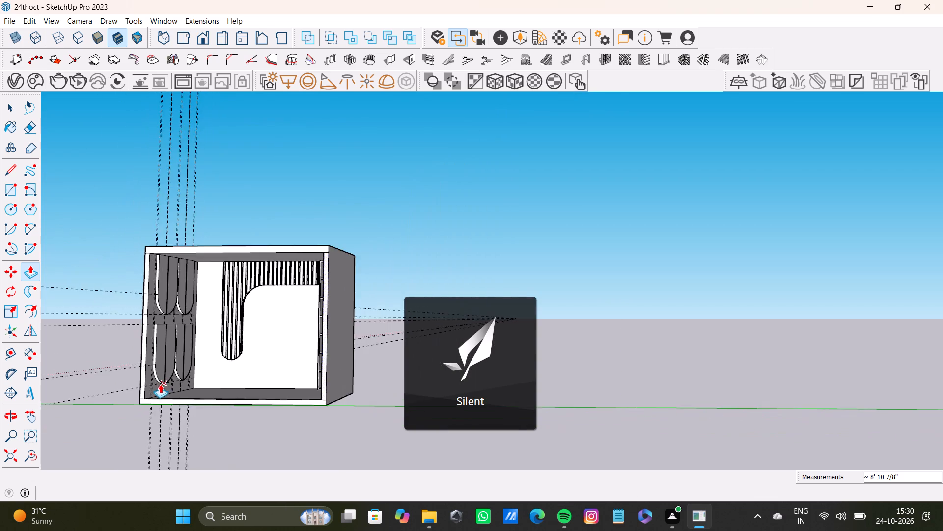
shift+middle_drag(160, 384, 533, 426)
scroll(514, 379, up, 9)
scroll(514, 274, down, 4)
shift+middle_drag(502, 283, 276, 330)
scroll(361, 344, up, 8)
middle_drag(362, 350, 361, 284)
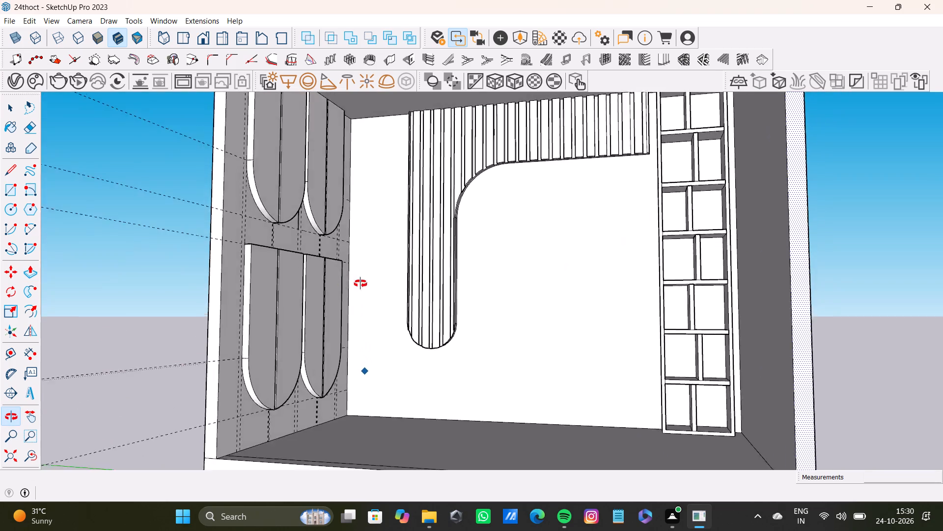
middle_drag(361, 284, 536, 322)
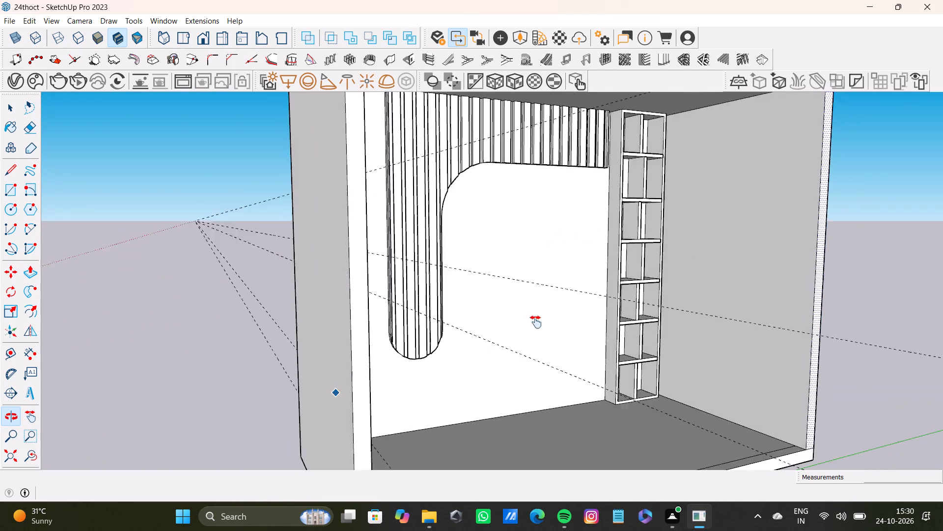
middle_drag(536, 322, 362, 338)
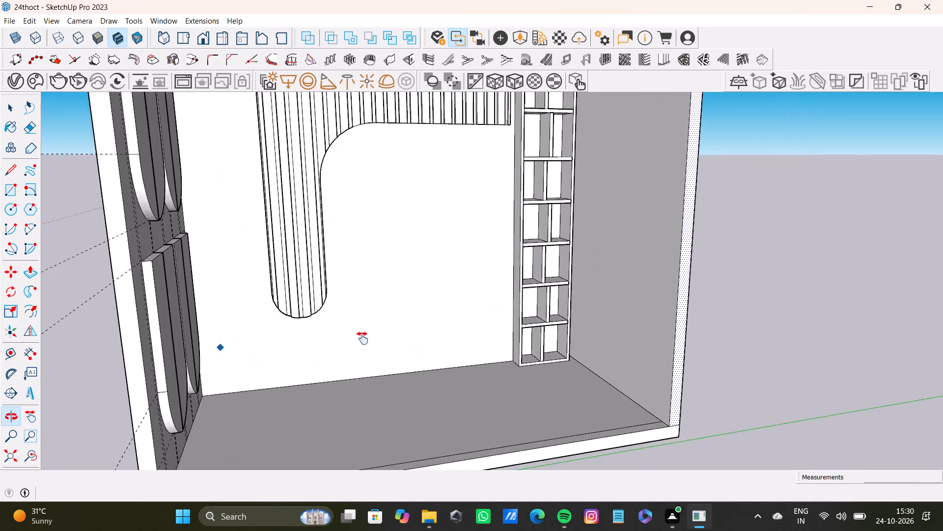
middle_drag(362, 338, 406, 325)
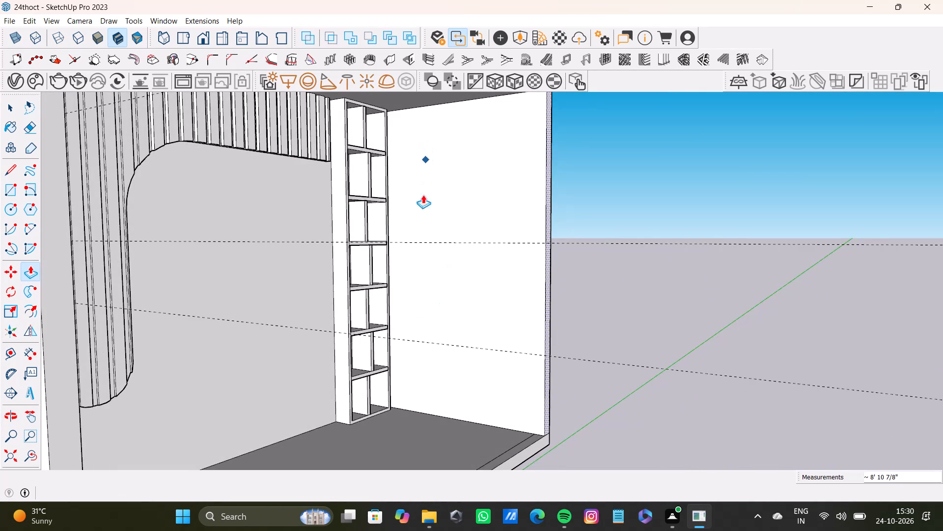
Place a vertical guide on the extended side wall about 2' 1 5/8" from the shelving unit's edge.
key(t)
scroll(384, 321, up, 15)
click(408, 304)
scroll(463, 324, down, 2)
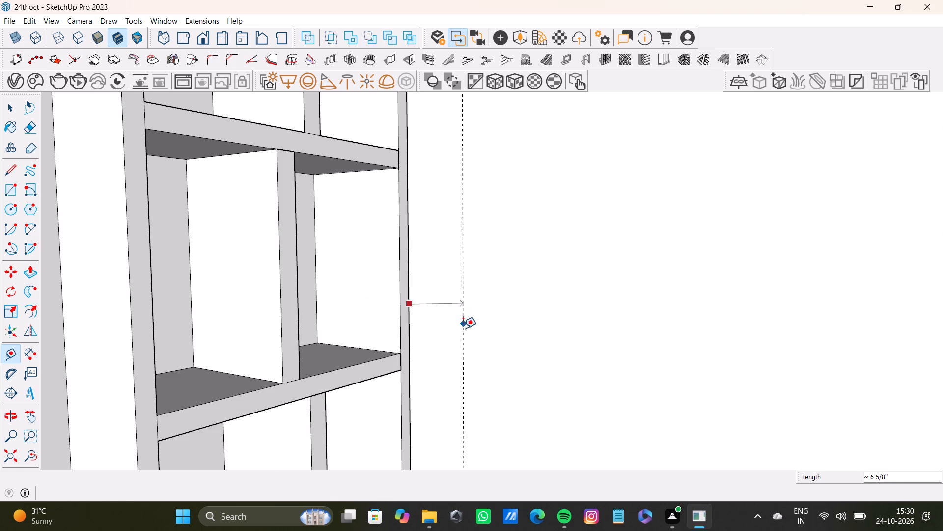
scroll(463, 328, down, 6)
shift+middle_drag(498, 328, 487, 221)
scroll(475, 240, down, 4)
shift+middle_drag(473, 243, 391, 354)
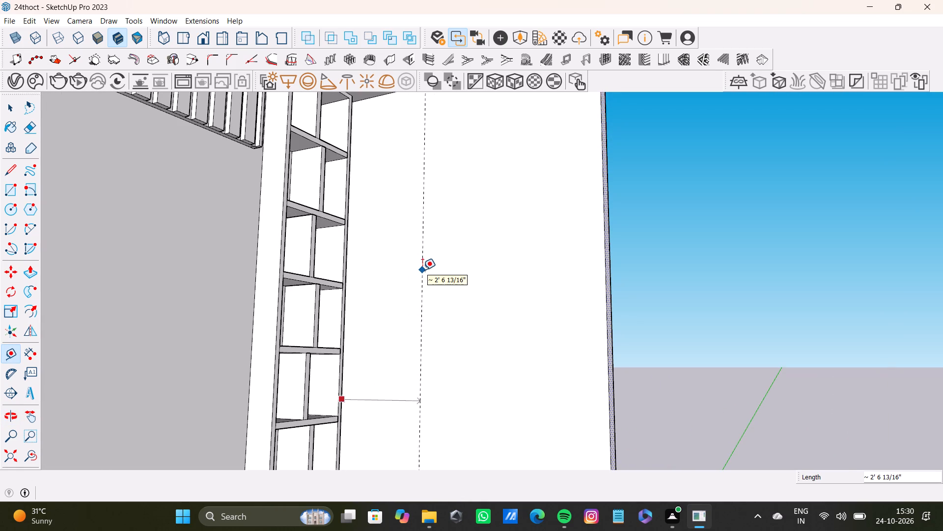
click(410, 291)
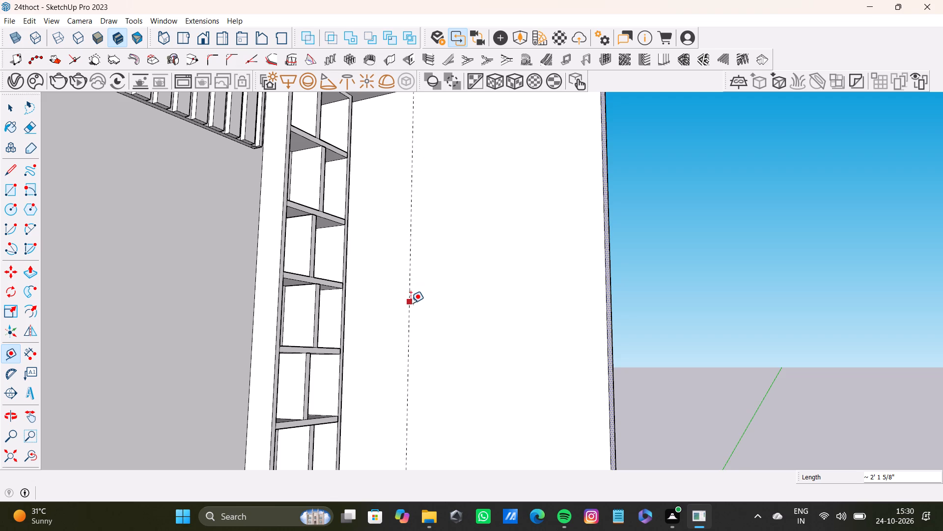
Place a second vertical guide on the side wall, offset from the first guide to near the wall's open front edge.
click(411, 303)
scroll(590, 371, down, 4)
shift+middle_drag(565, 348, 541, 331)
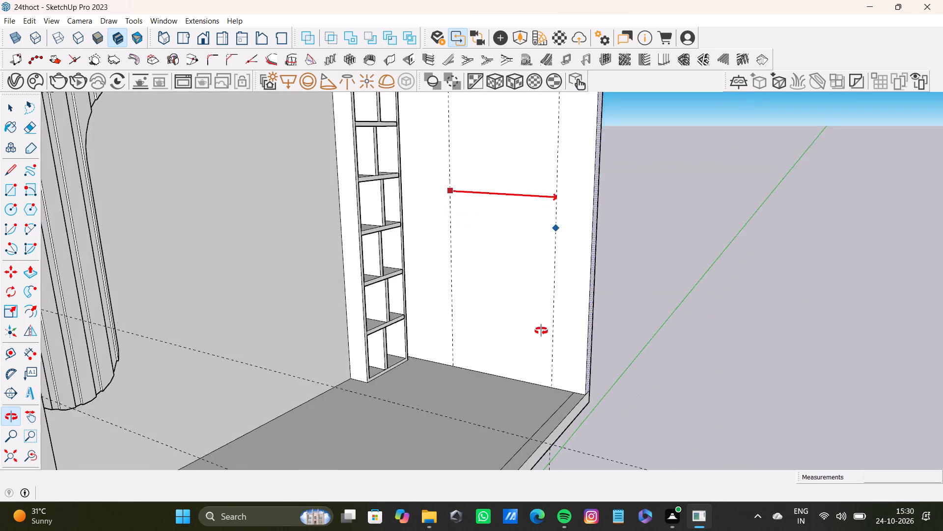
shift+middle_drag(541, 331, 541, 320)
click(567, 291)
Place two horizontal guides on the side wall, about 2' 7 9/16" below the ceiling and about 6' 9 5/8" below that guide.
scroll(556, 300, down, 5)
shift+middle_drag(553, 300, 525, 269)
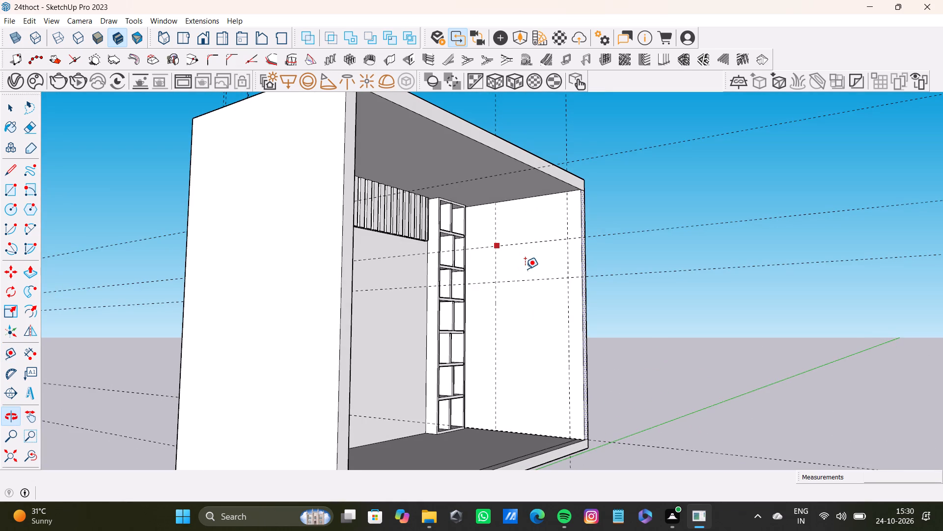
key(t)
scroll(521, 210, up, 6)
click(537, 185)
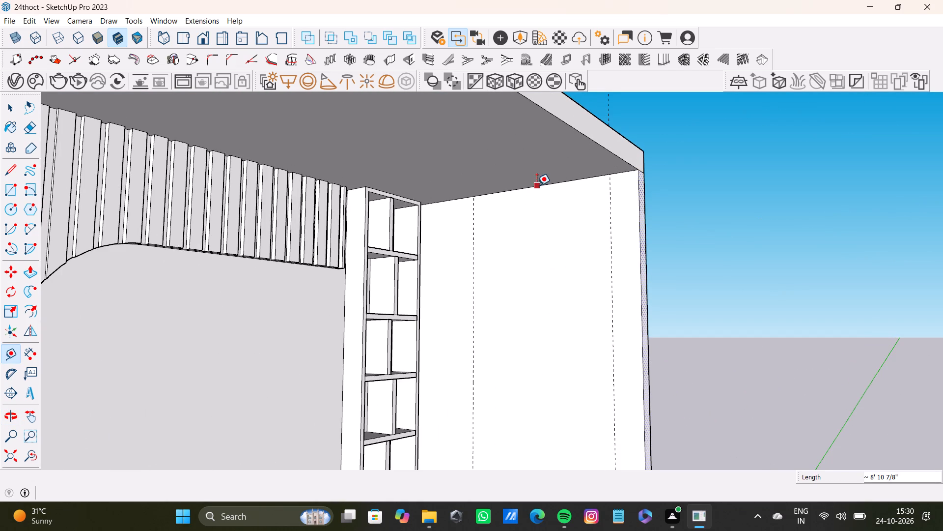
scroll(551, 299, down, 4)
shift+middle_drag(550, 306, 536, 226)
click(536, 210)
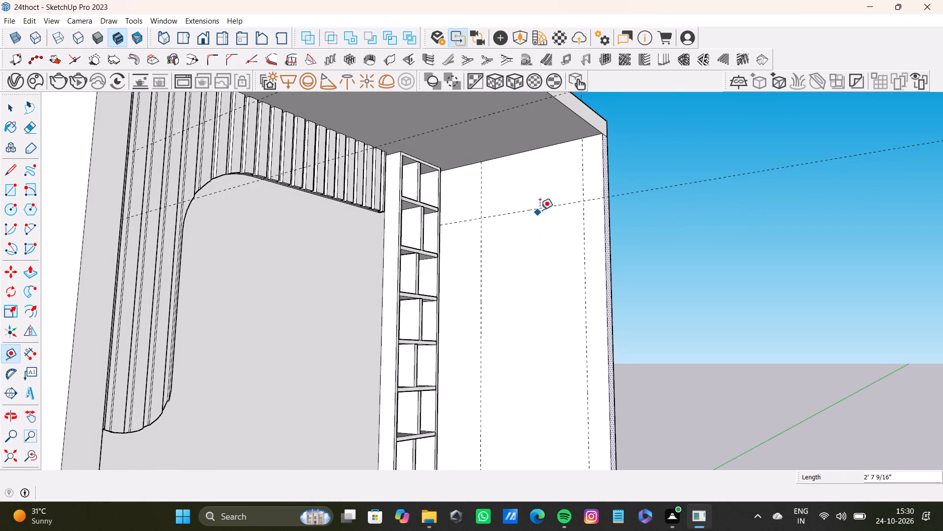
click(541, 209)
scroll(539, 381, down, 3)
shift+middle_drag(536, 390, 475, 336)
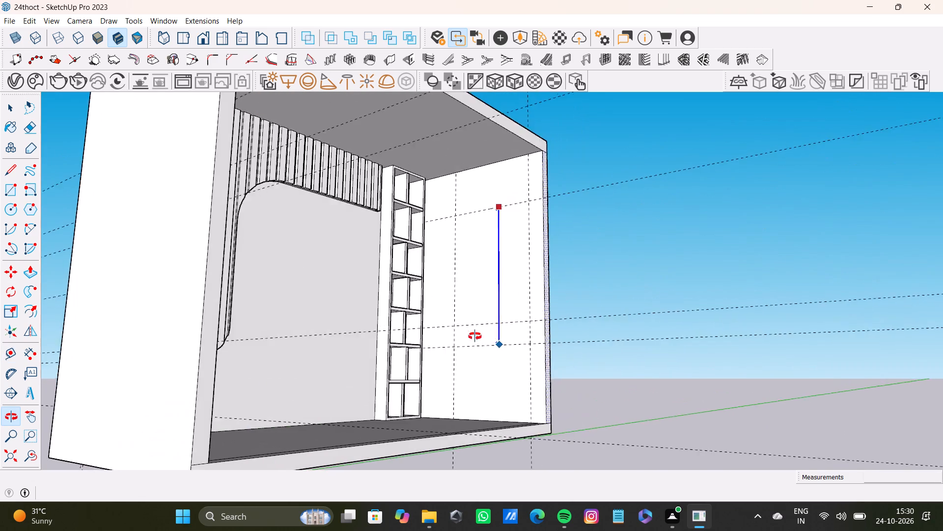
shift+middle_drag(475, 336, 444, 345)
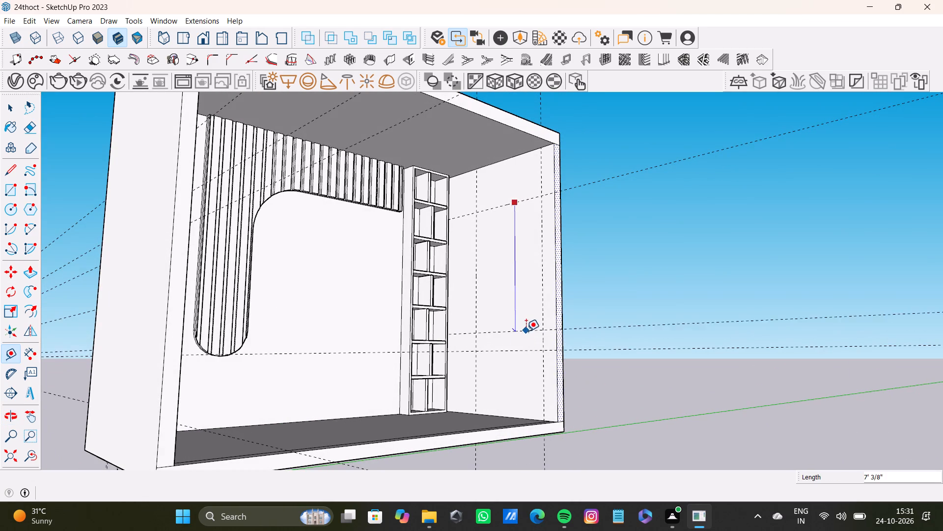
scroll(531, 332, up, 3)
click(537, 324)
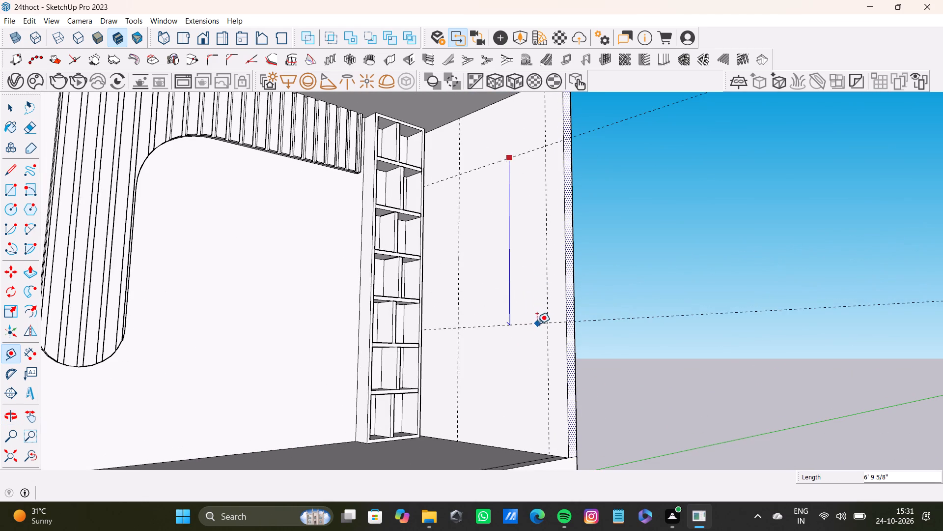
Draw a rectangle on the side wall between the intersections of the four guides.
middle_drag(494, 322, 544, 346)
key(r)
scroll(453, 182, up, 5)
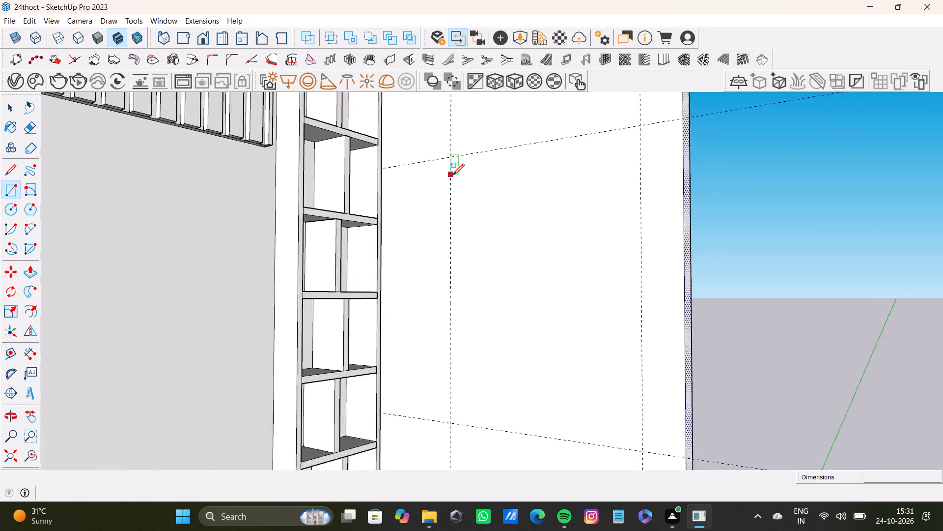
scroll(453, 175, up, 3)
click(451, 152)
scroll(573, 265, down, 4)
shift+middle_drag(585, 290, 536, 164)
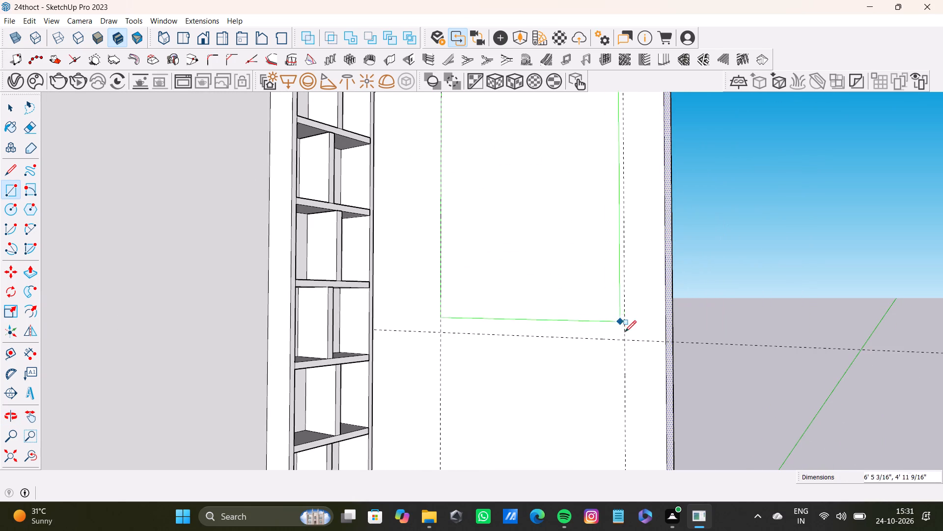
click(625, 339)
Push the rectangle through the side wall's full thickness to cut a window opening.
scroll(620, 326, down, 4)
middle_drag(625, 316, 580, 357)
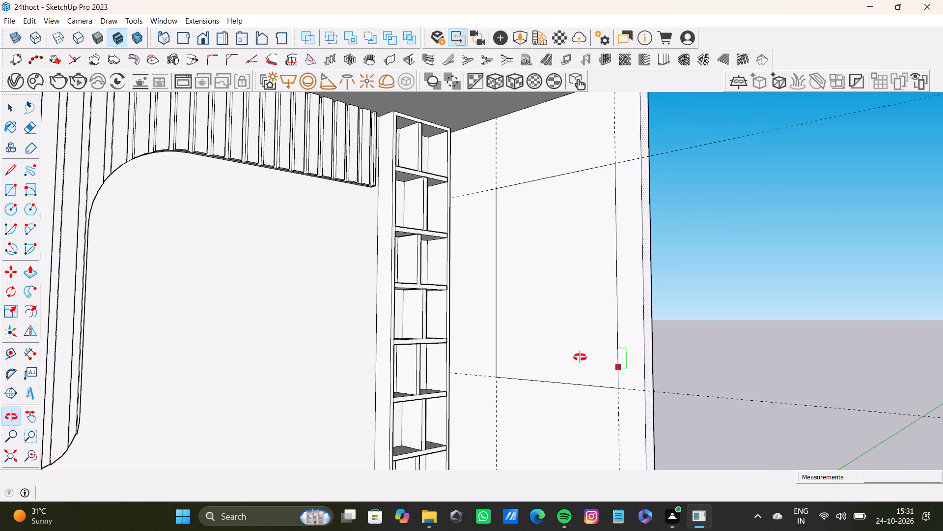
middle_drag(580, 357, 531, 362)
key(space)
click(555, 313)
text(;p)
drag(555, 313, 604, 317)
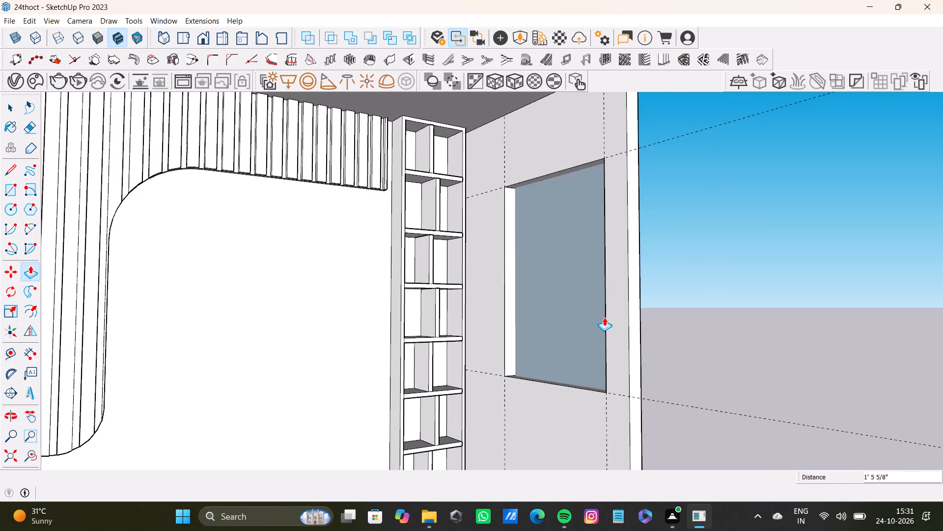
drag(604, 317, 641, 328)
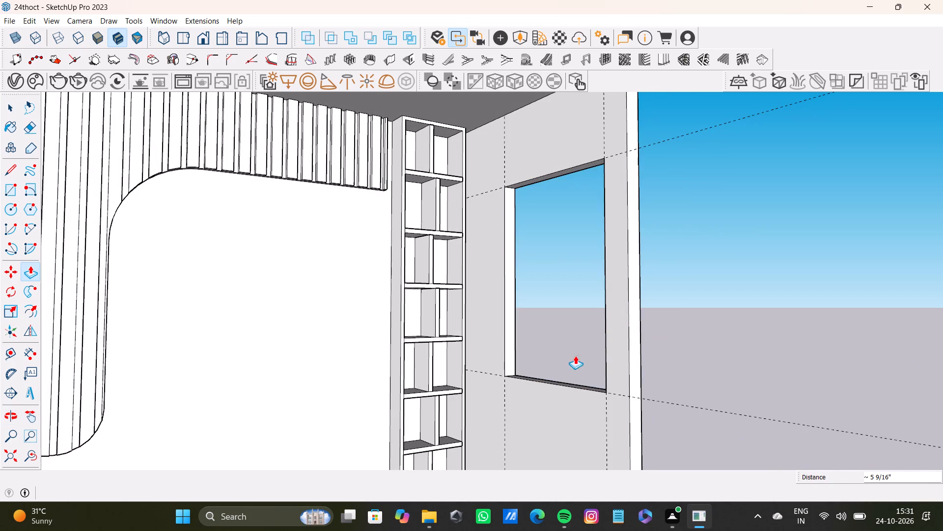
Inspect the room from outside and from the front, checking the window opening against the panels, fluting and shelving unit.
scroll(565, 358, down, 8)
middle_drag(557, 363, 299, 238)
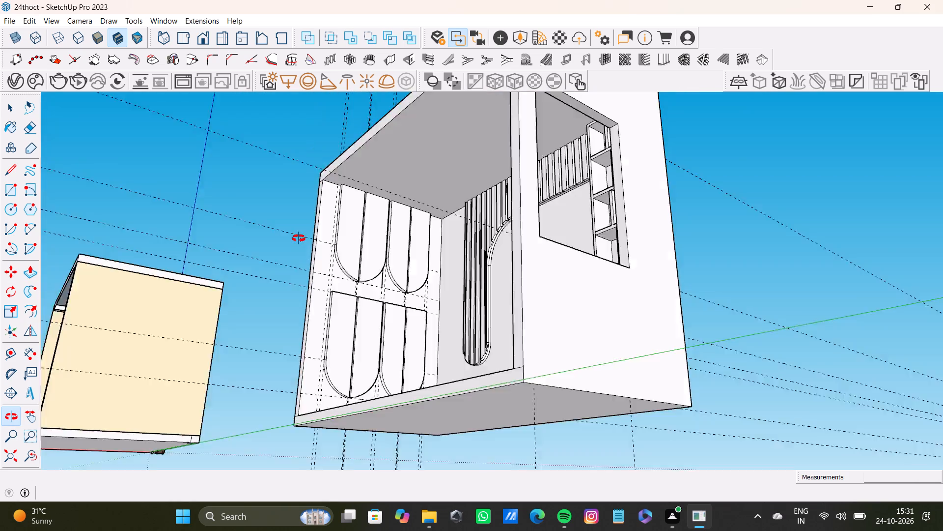
middle_drag(299, 238, 267, 261)
scroll(359, 260, up, 5)
scroll(403, 308, down, 7)
middle_drag(403, 317, 695, 402)
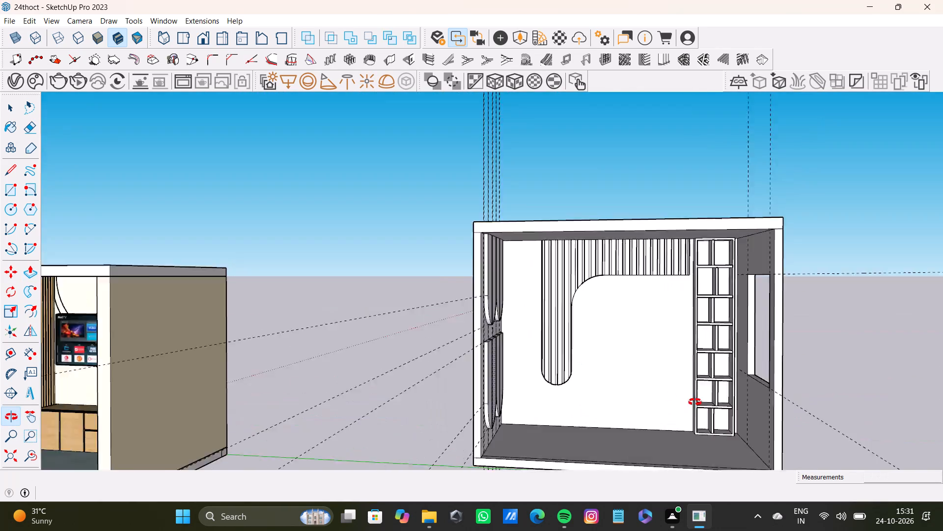
middle_drag(695, 402, 449, 336)
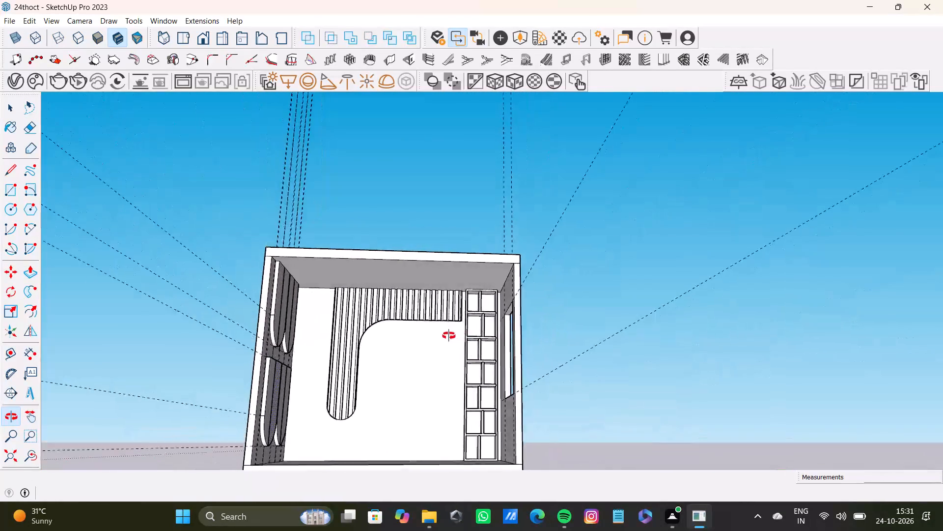
middle_drag(449, 336, 462, 295)
Select the ceiling's underside and place a guide across it, parallel to its front edge and close to the fluted back wall.
scroll(445, 325, up, 7)
key(space)
middle_drag(438, 331, 565, 297)
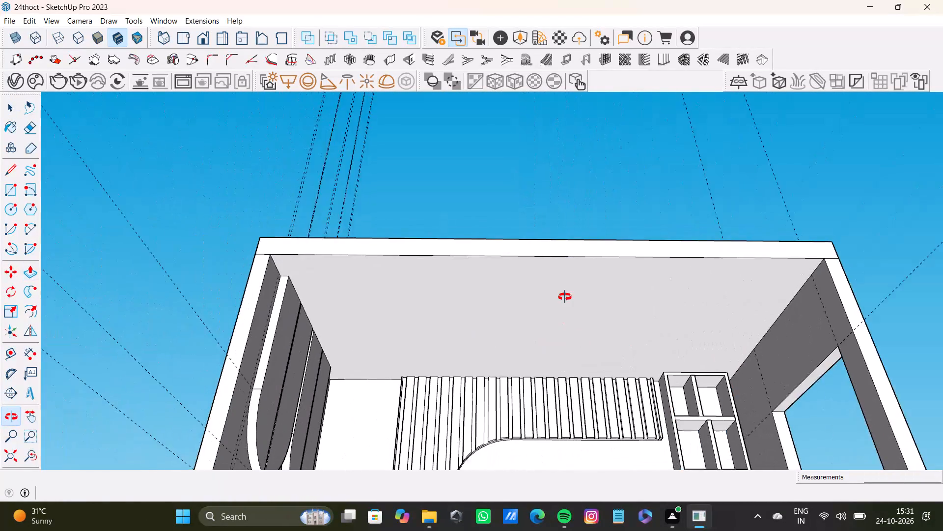
middle_drag(565, 297, 564, 294)
key(space)
click(538, 296)
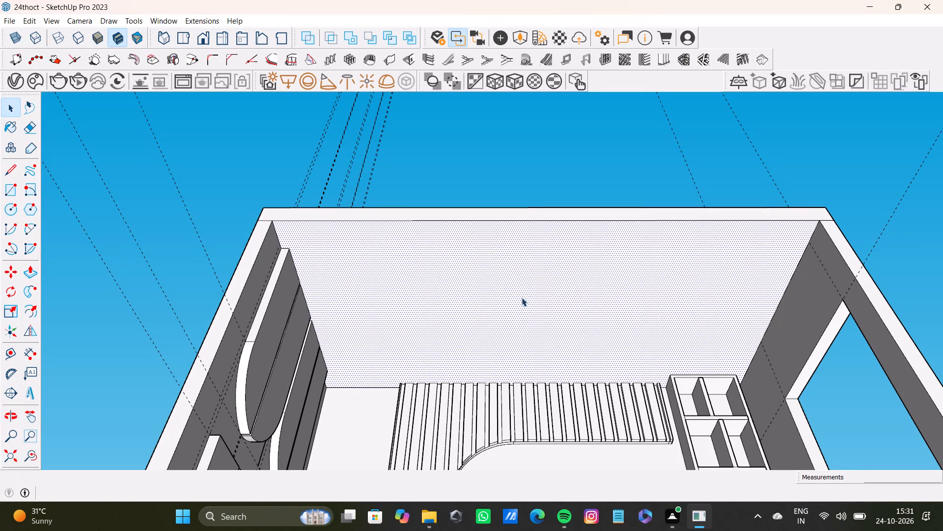
key(t)
key(t)
click(426, 219)
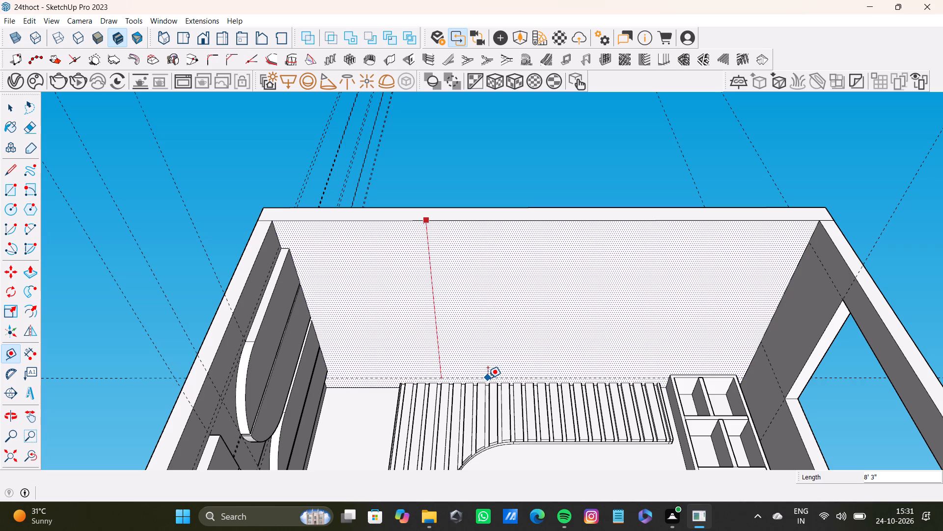
scroll(526, 372, up, 20)
scroll(526, 372, up, 1)
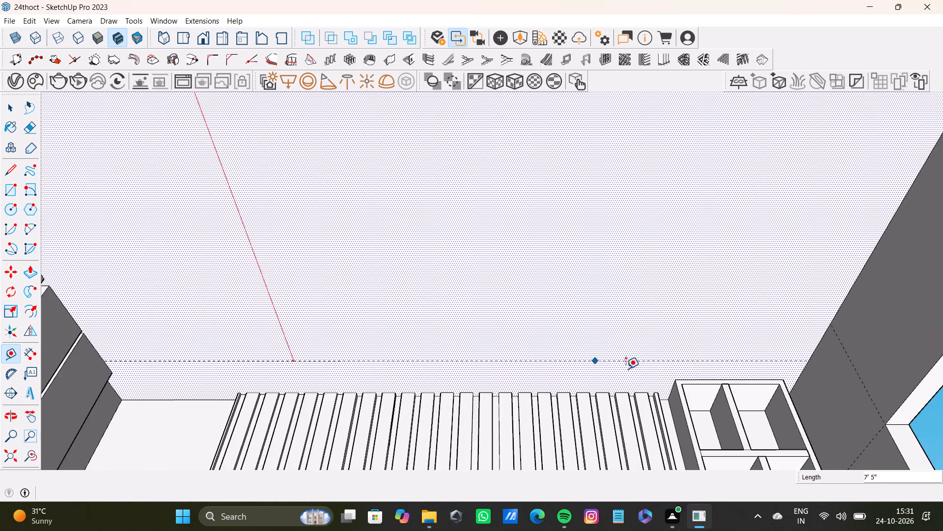
scroll(626, 369, up, 1)
click(717, 386)
Set out another ceiling guide, starting from the ceiling's edge along the raised-panel wall.
scroll(507, 333, down, 12)
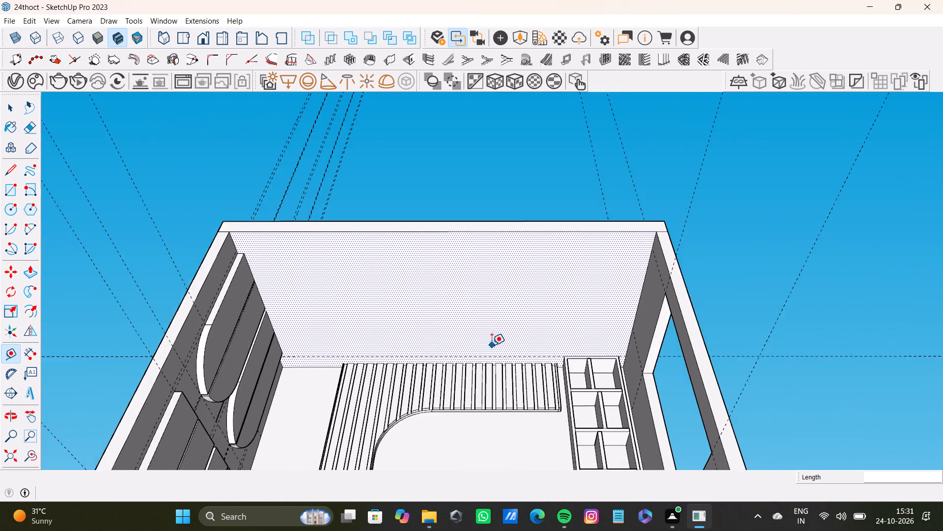
middle_drag(492, 345, 490, 351)
scroll(208, 353, up, 10)
scroll(213, 268, down, 6)
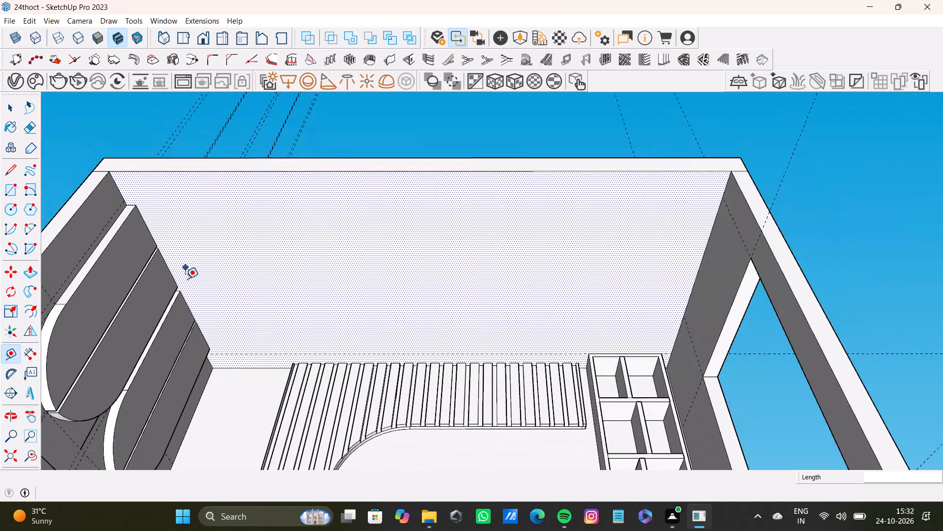
shift+middle_click(188, 292)
scroll(157, 245, up, 10)
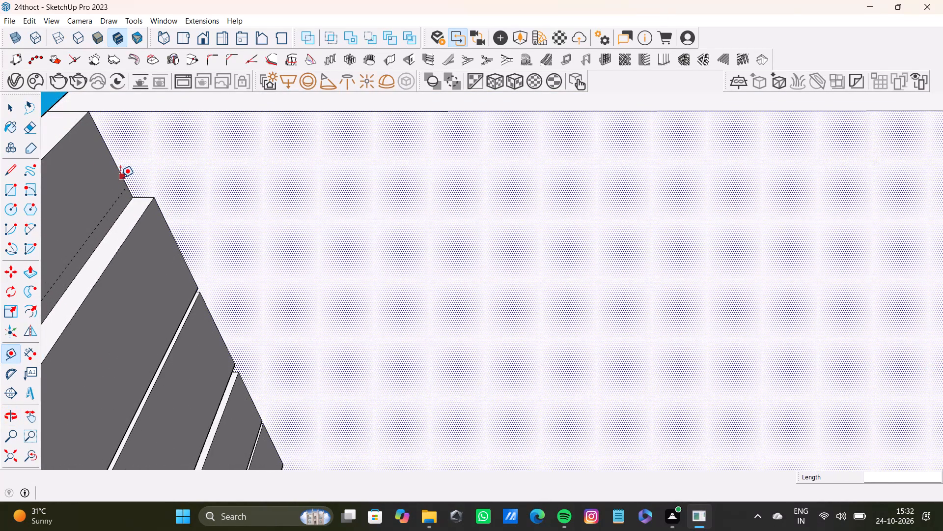
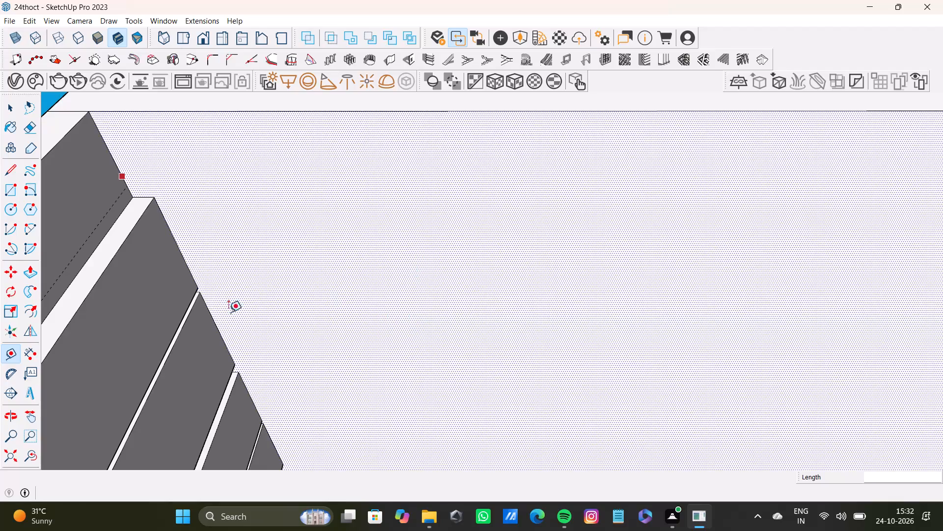
Place a ceiling guide parallel to the panelled wall's top edge, running through the projecting corner of the first raised panel.
scroll(146, 148, up, 10)
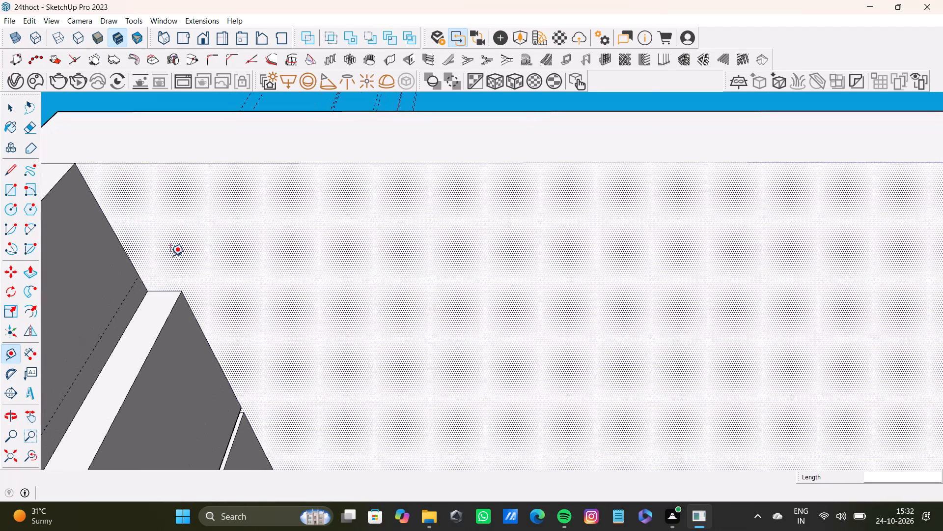
drag(132, 265, 160, 260)
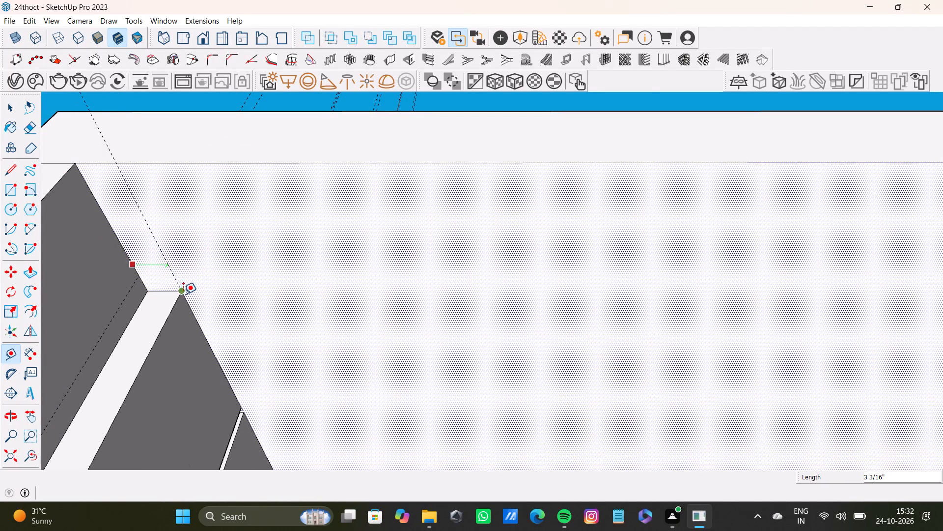
click(184, 296)
Draw a line along the guide beside the panelled wall, from the ceiling's front edge to the back wall.
scroll(211, 318, down, 9)
middle_drag(245, 350, 218, 204)
scroll(231, 236, down, 7)
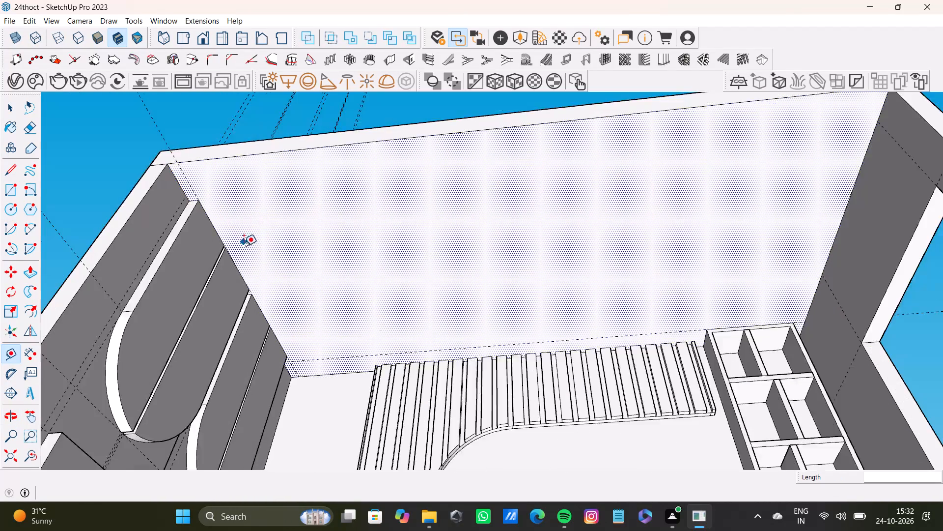
scroll(244, 246, down, 1)
shift+middle_drag(255, 254, 259, 268)
key(l)
scroll(172, 242, up, 8)
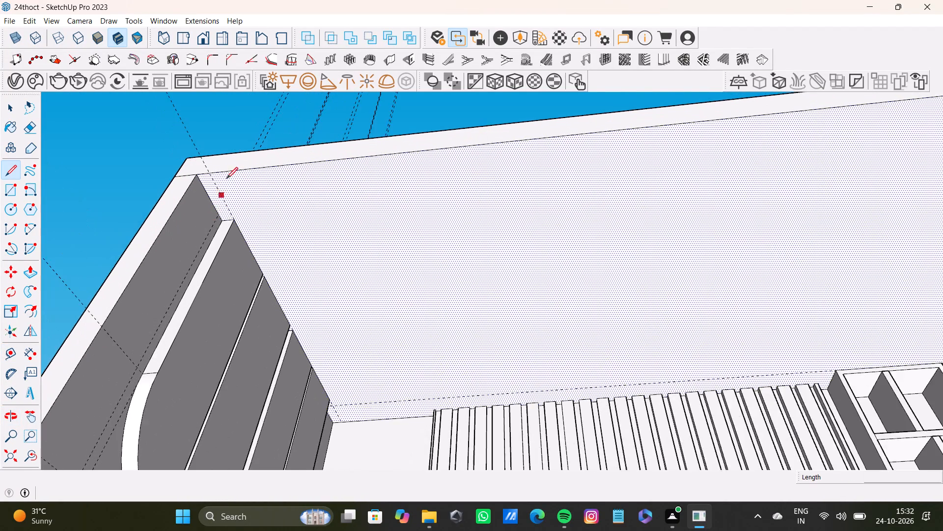
scroll(226, 178, up, 7)
click(193, 168)
scroll(231, 290, down, 1)
middle_drag(237, 299, 227, 221)
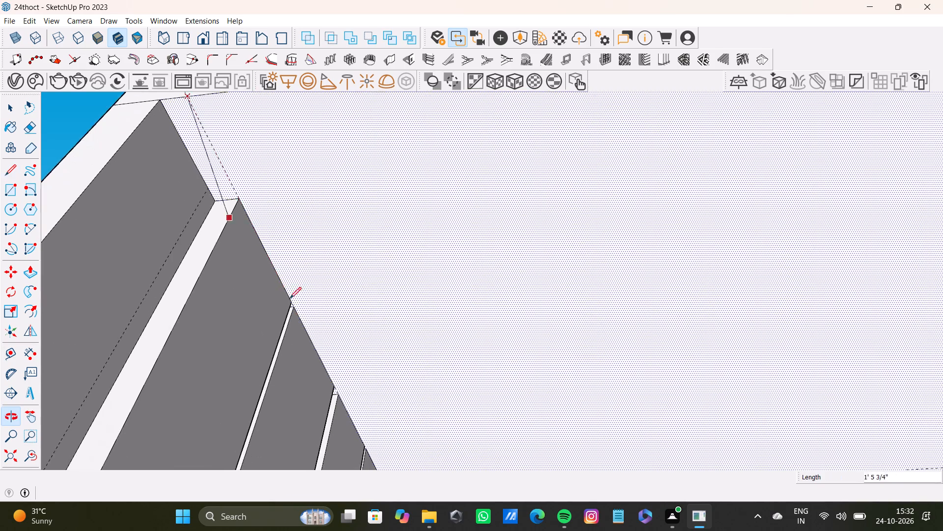
scroll(290, 315, down, 3)
shift+middle_drag(309, 349, 285, 245)
scroll(355, 380, up, 6)
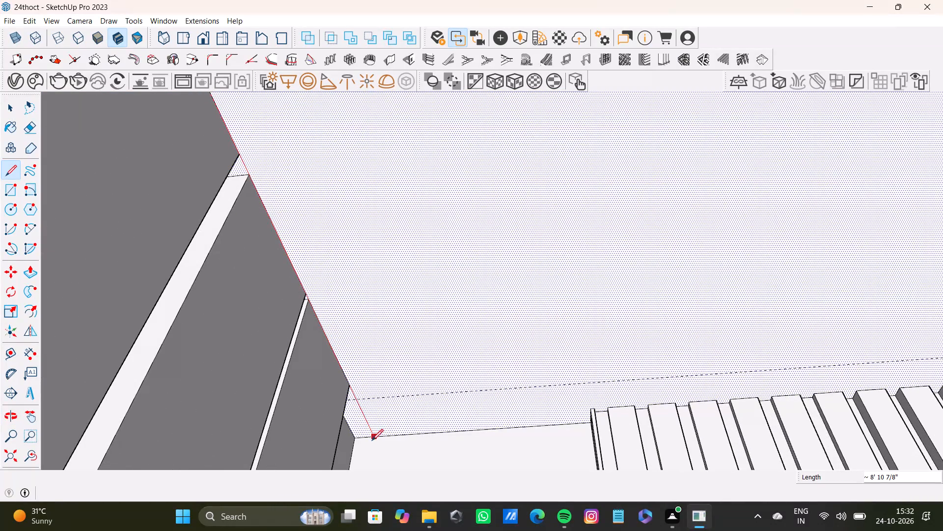
click(374, 442)
key(space)
Draw a line along the guide near the fluted back wall, from the panelled wall across to the window wall.
scroll(369, 426, down, 4)
shift+middle_drag(367, 415, 290, 407)
key(l)
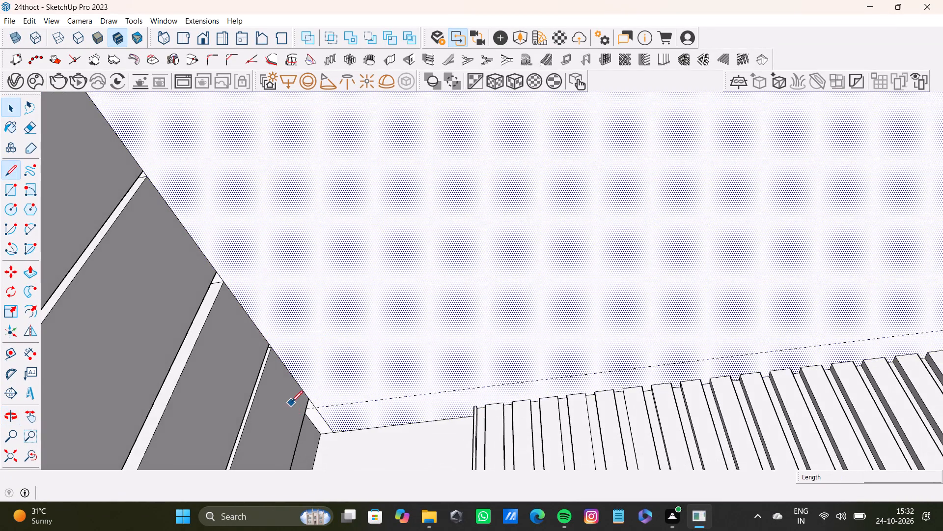
scroll(292, 402, up, 5)
shift+middle_drag(309, 402, 195, 271)
scroll(265, 330, up, 6)
shift+middle_drag(241, 266, 227, 280)
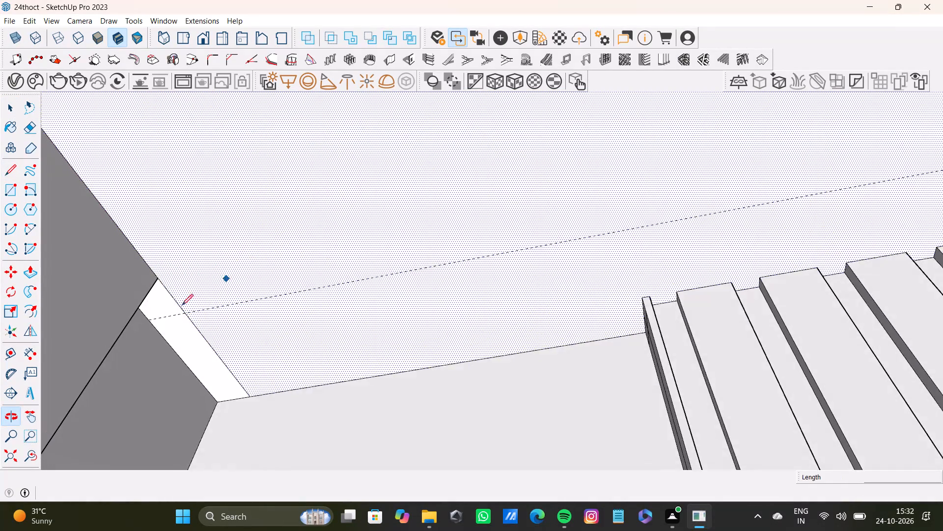
scroll(173, 310, up, 3)
click(144, 320)
scroll(441, 329, down, 13)
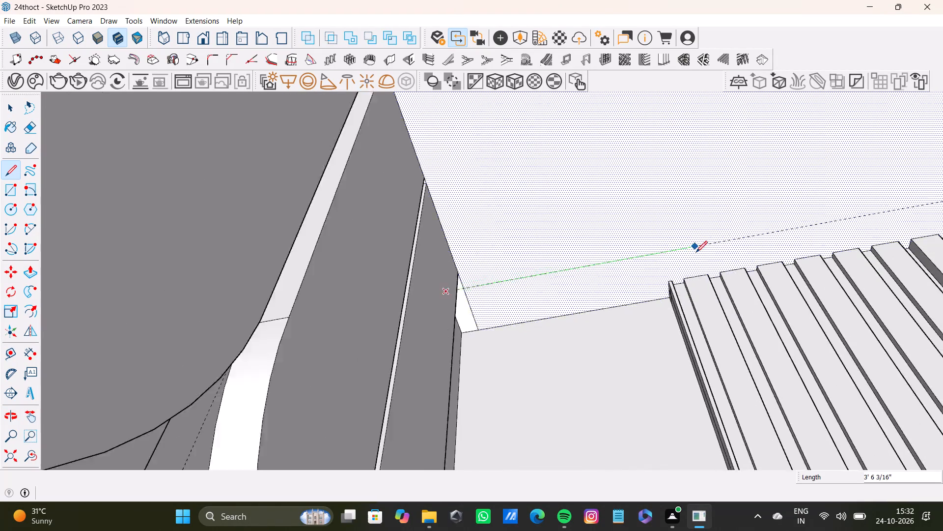
scroll(696, 252, down, 6)
shift+middle_drag(706, 233, 381, 299)
scroll(495, 281, down, 4)
shift+middle_drag(668, 249, 339, 261)
scroll(442, 250, up, 6)
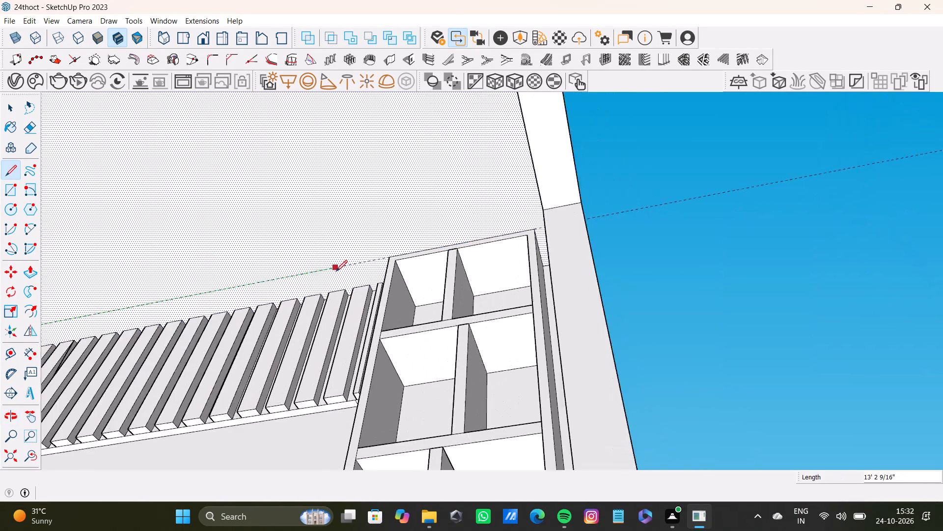
middle_drag(336, 271, 445, 300)
scroll(399, 254, up, 5)
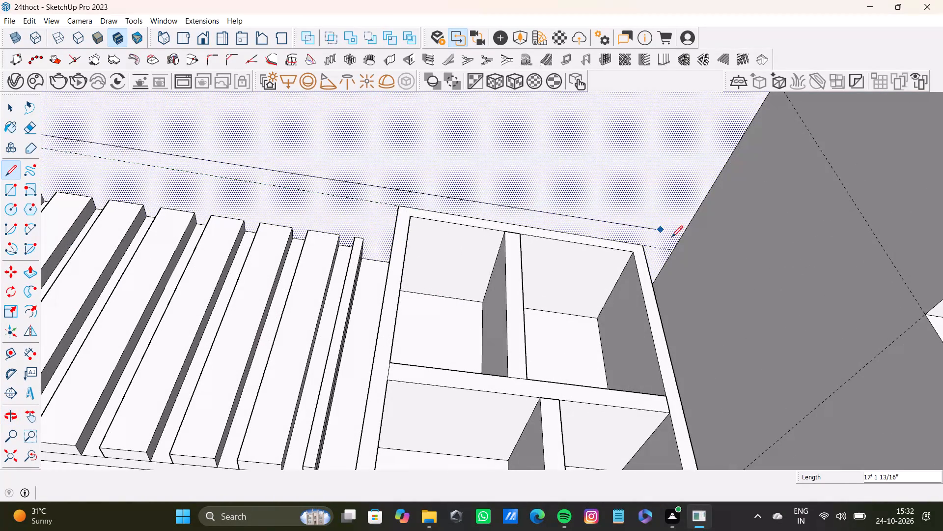
click(672, 252)
Select the large remaining ceiling face and offset its outline inward to leave a border strip around it.
scroll(487, 246, down, 11)
shift+middle_drag(475, 247, 702, 333)
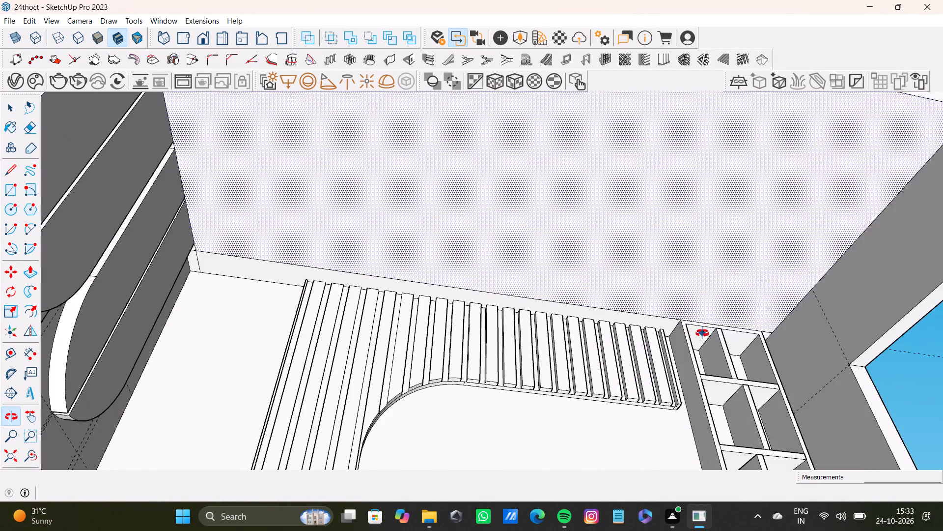
shift+middle_drag(702, 333, 549, 320)
middle_drag(549, 320, 618, 329)
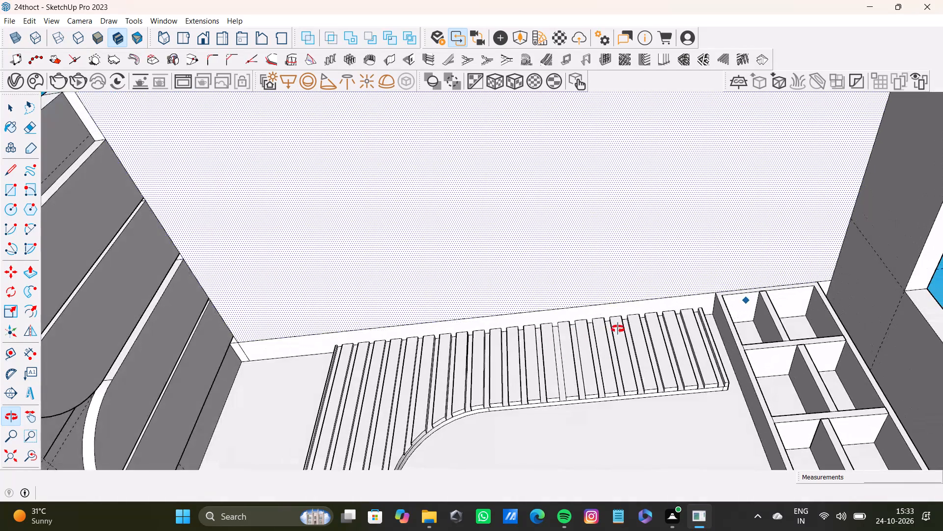
middle_drag(618, 329, 626, 328)
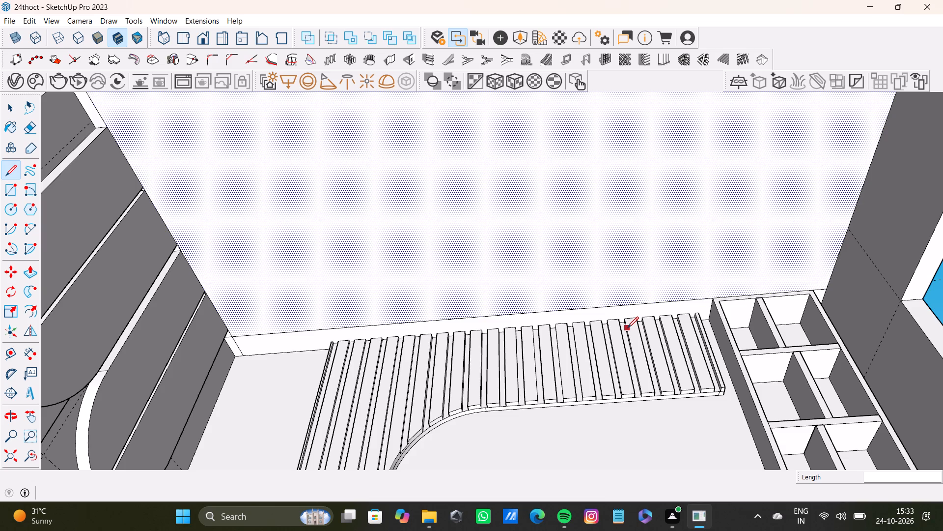
scroll(417, 270, down, 3)
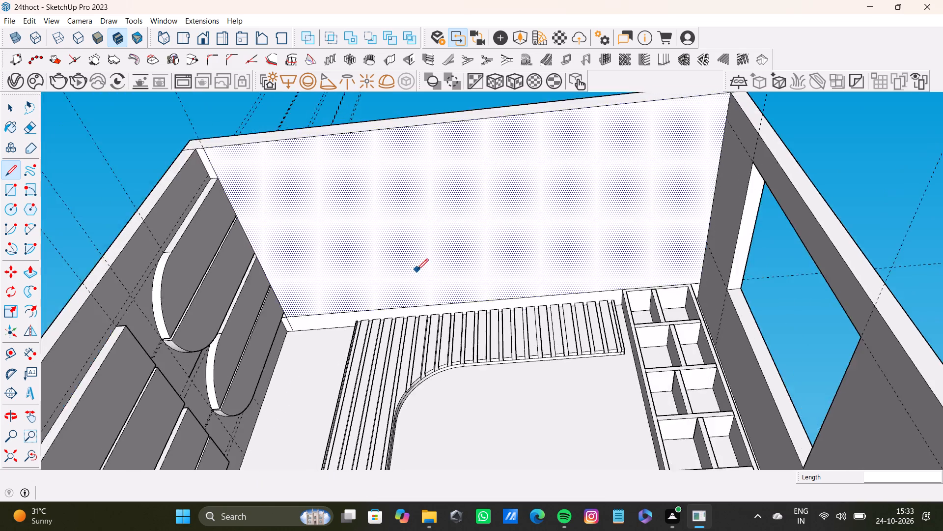
scroll(417, 270, down, 7)
shift+middle_drag(419, 270, 419, 287)
scroll(421, 273, up, 7)
key(space)
click(419, 267)
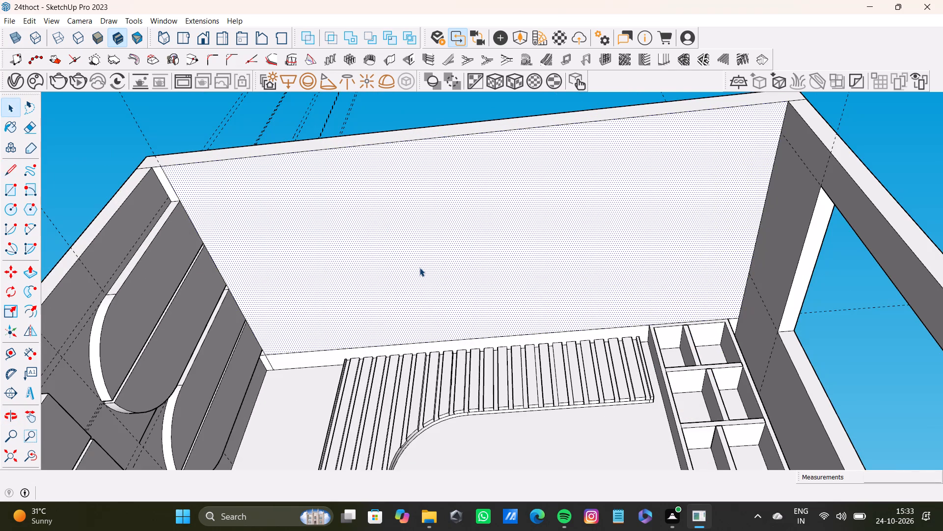
key(f)
drag(407, 258, 366, 240)
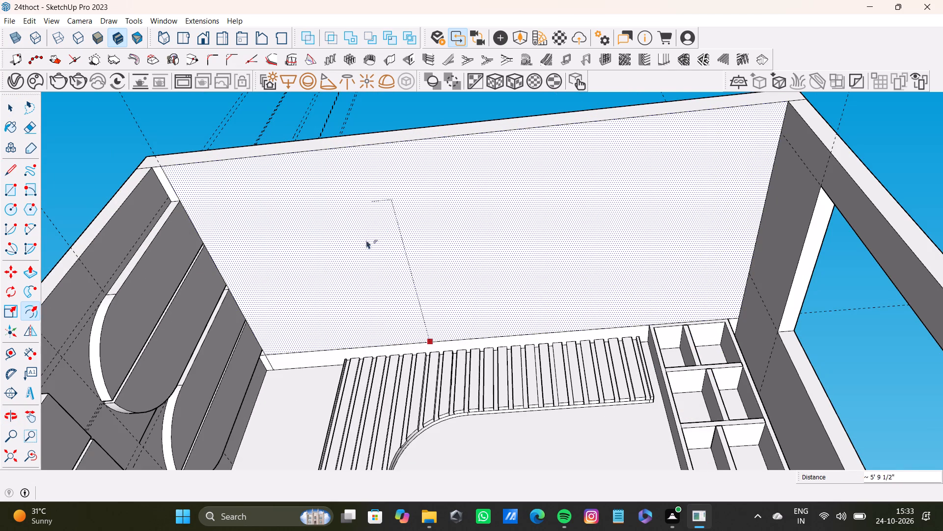
drag(366, 240, 397, 336)
key(space)
Offset the inner ceiling face inward by about 6 7/8" to outline a perimeter band.
click(355, 259)
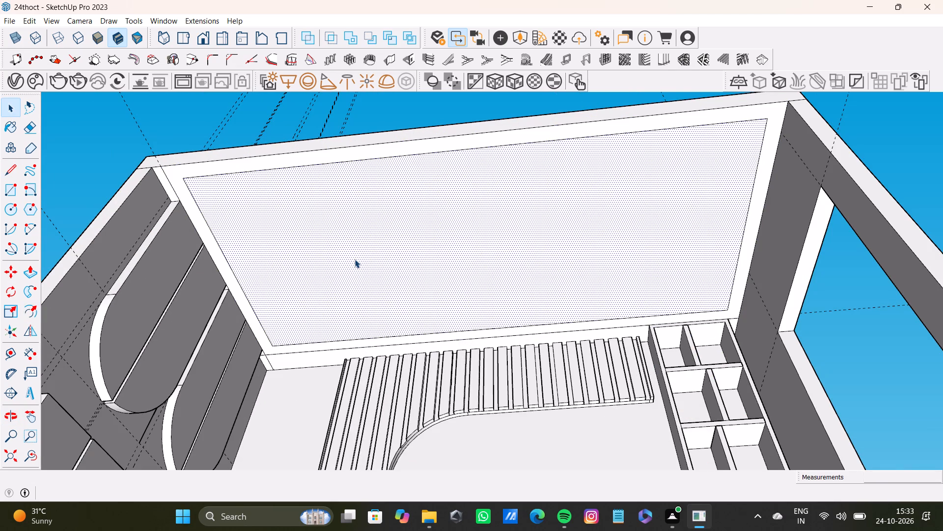
key(f)
drag(332, 244, 308, 175)
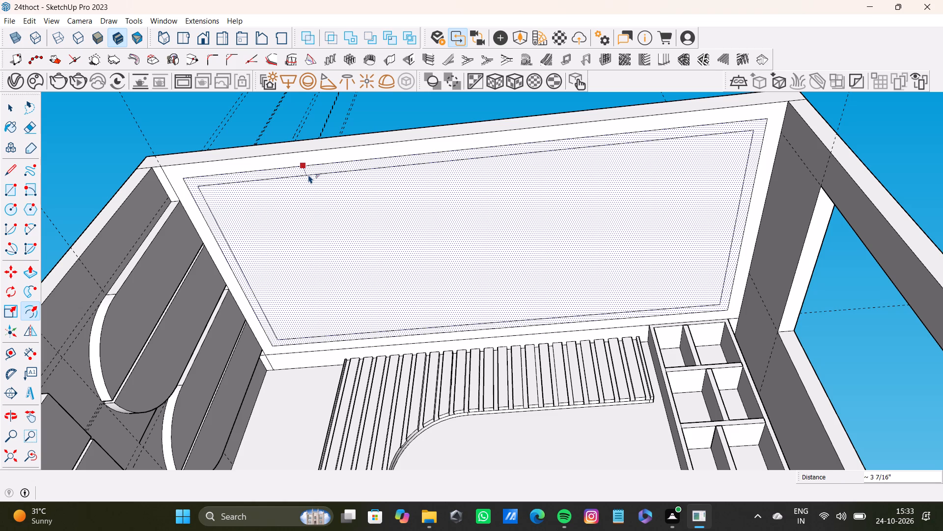
drag(308, 175, 313, 183)
key(space)
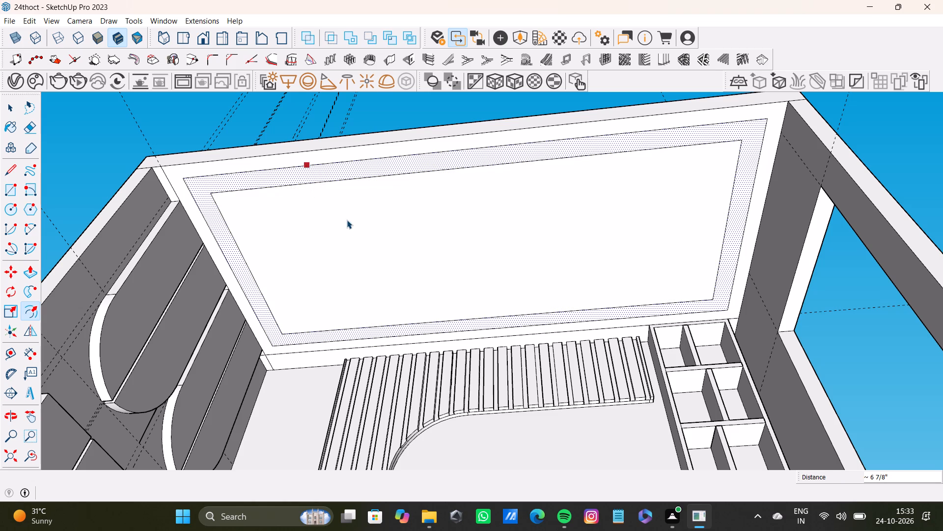
Offset the central ceiling face well inward to outline a smaller rectangle in the middle of the ceiling.
drag(347, 220, 353, 228)
key(f)
drag(352, 228, 363, 201)
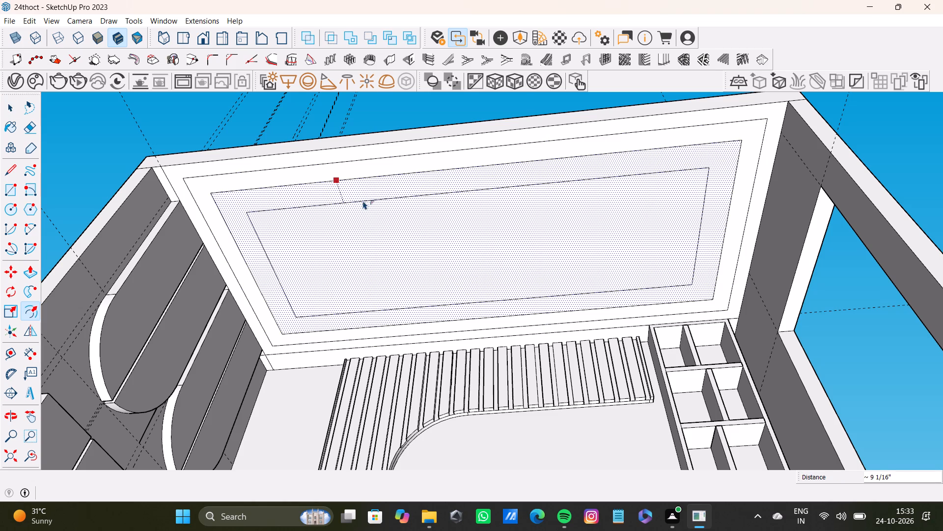
drag(363, 201, 376, 222)
key(space)
Offset the small central rectangle slightly inward to outline a narrow band around it.
click(375, 241)
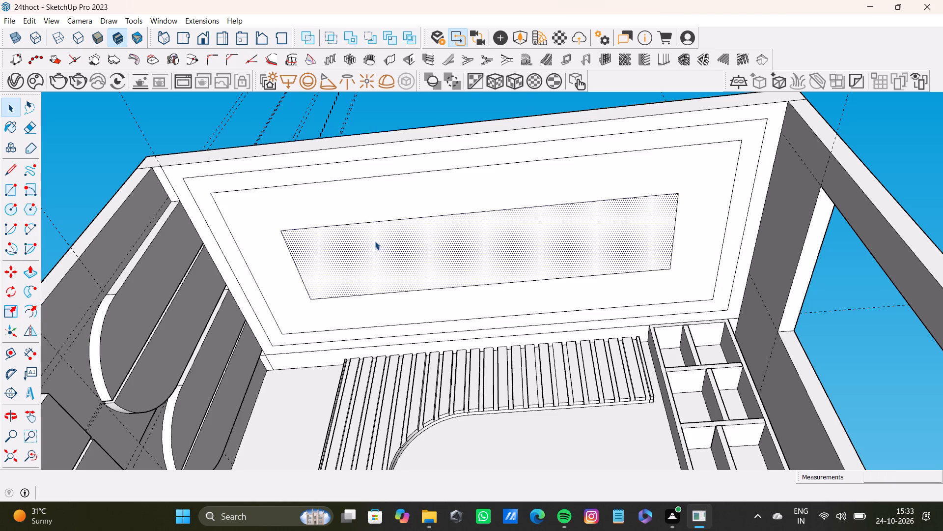
key(f)
drag(375, 241, 370, 229)
key(space)
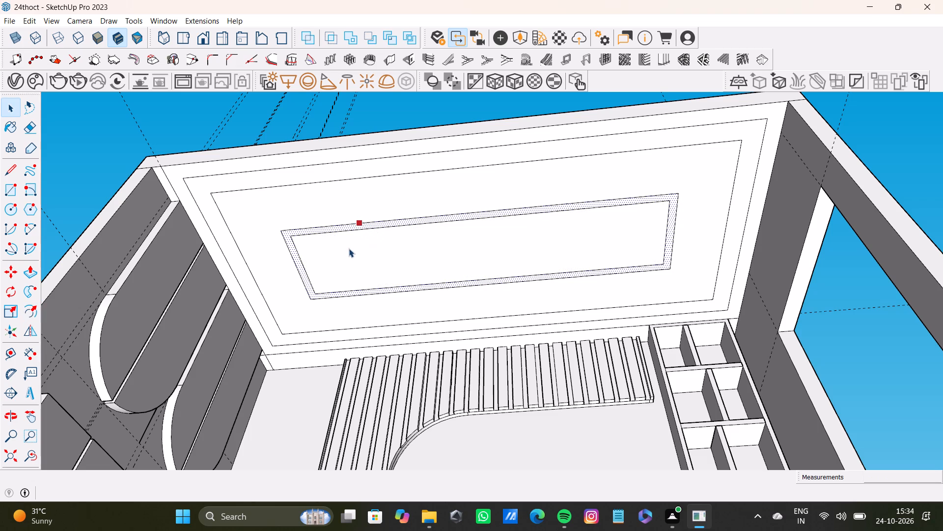
Push the outer perimeter band up into the ceiling to form a shallow recessed channel.
click(213, 180)
key(p)
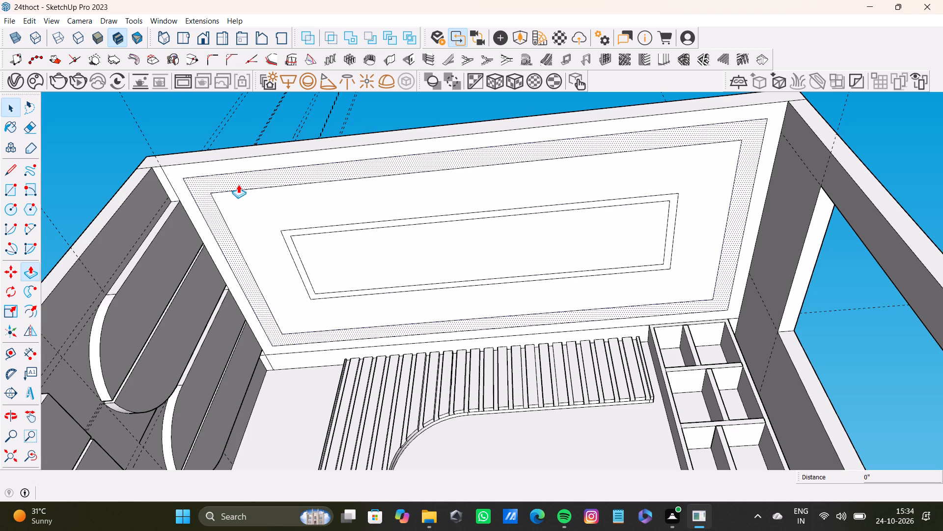
click(241, 182)
key(space)
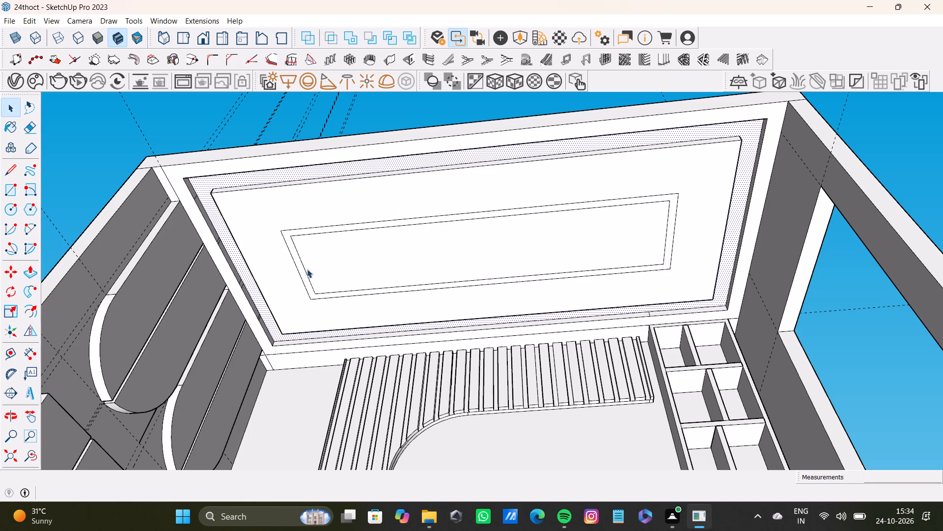
Push the narrow band around the central rectangle up into the ceiling to form an inner recessed channel.
click(304, 276)
key(p)
drag(306, 279, 307, 271)
Delete the stray short edges crossing the outer channel's side face along the panelled wall.
scroll(308, 276, down, 8)
middle_drag(377, 272, 570, 258)
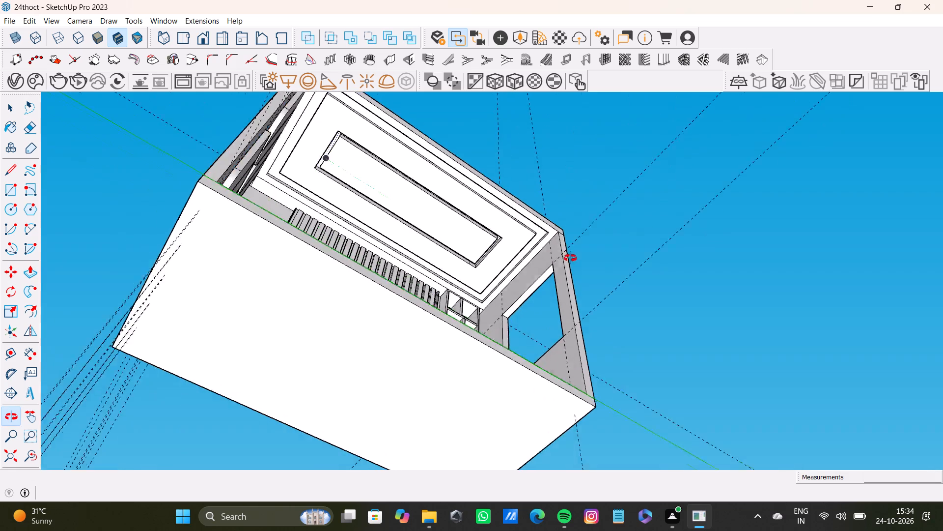
middle_drag(570, 258, 316, 395)
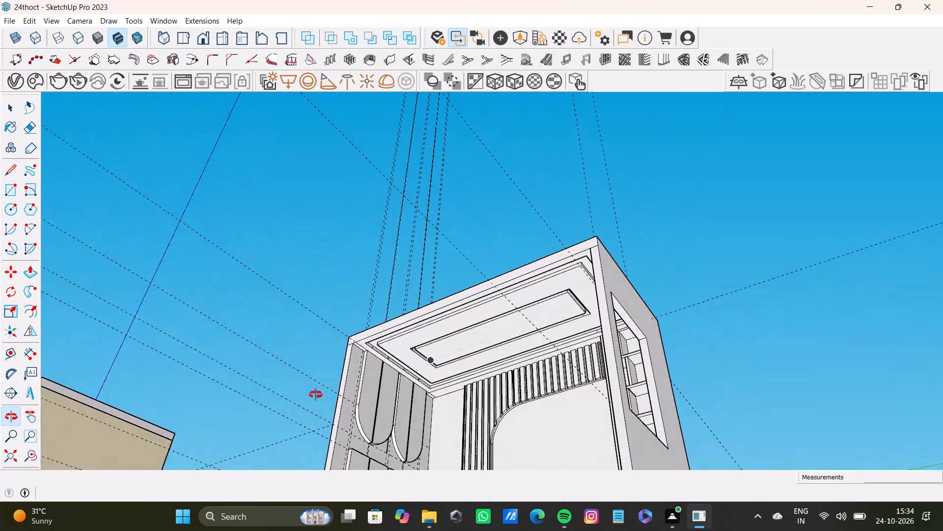
middle_drag(316, 395, 313, 397)
scroll(390, 371, up, 18)
key(space)
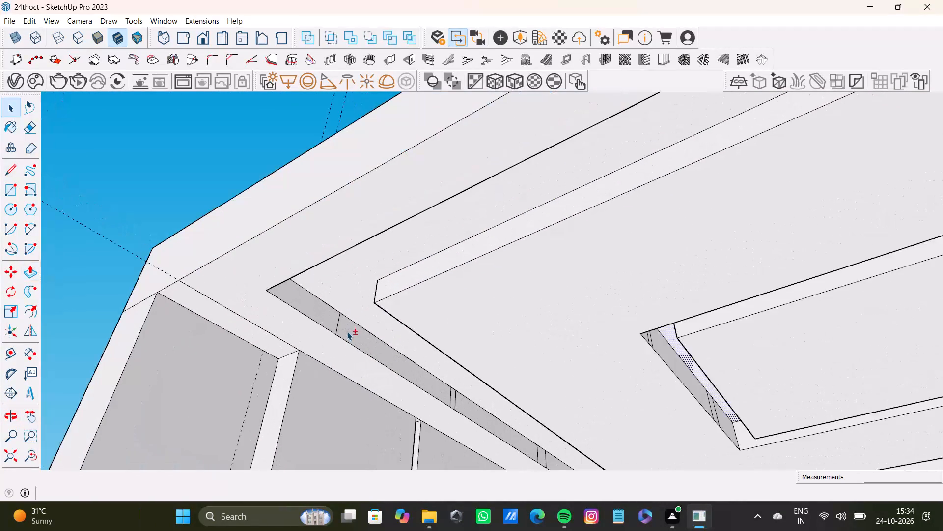
scroll(347, 331, up, 4)
shift+click(336, 326)
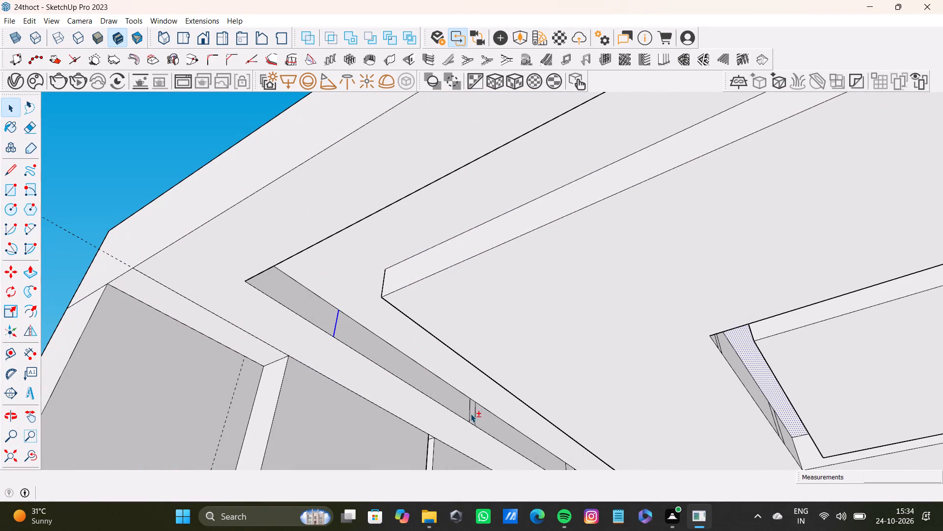
shift+click(469, 413)
shift+click(474, 416)
shift+scroll(474, 417, down, 4)
shift+middle_drag(474, 416, 391, 278)
shift+scroll(454, 336, up, 8)
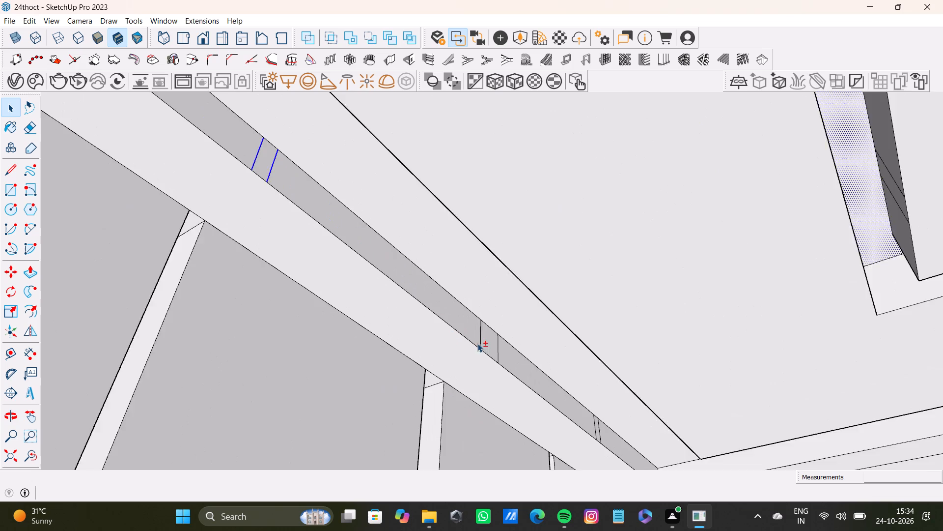
shift+scroll(477, 343, up, 3)
shift+click(481, 340)
shift+click(505, 359)
shift+scroll(502, 363, down, 4)
shift+middle_drag(507, 376, 354, 254)
shift+scroll(557, 319, up, 13)
shift+click(441, 339)
shift+click(463, 354)
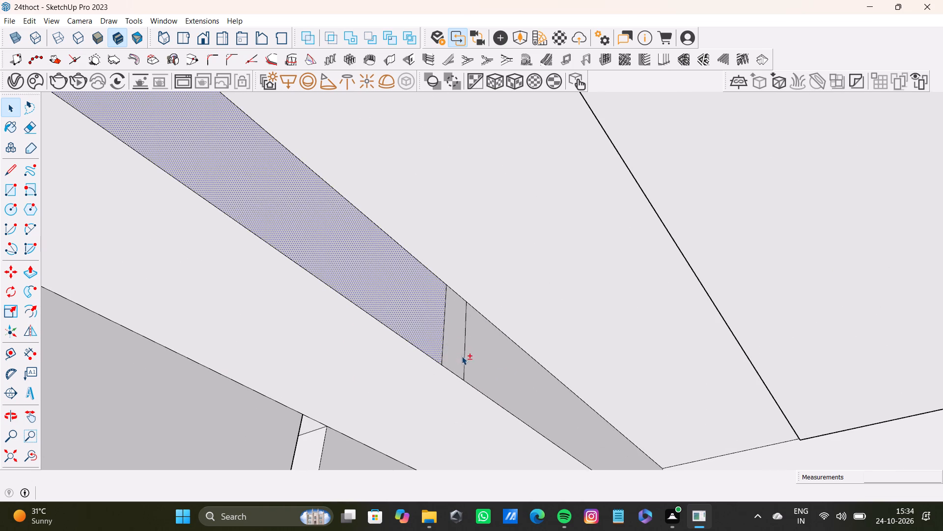
shift+click(436, 347)
shift+click(452, 351)
shift+click(442, 351)
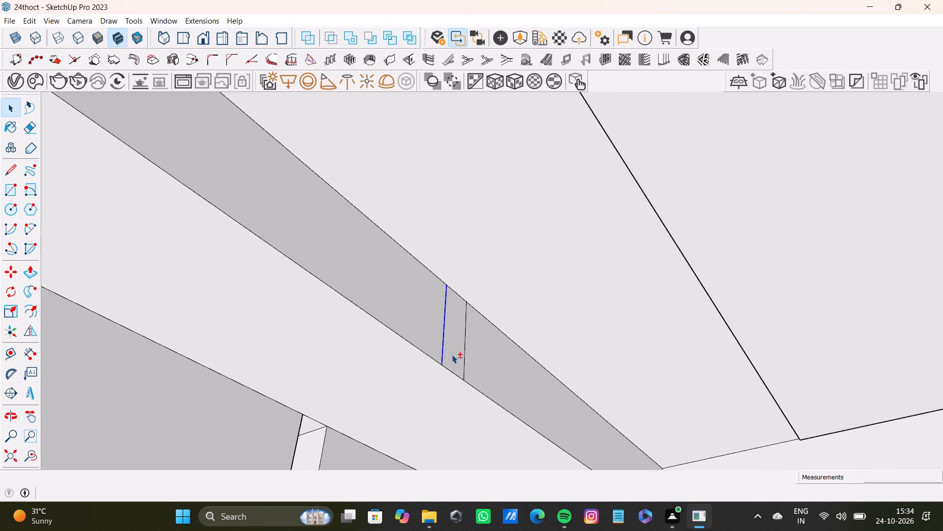
shift+click(465, 362)
shift+scroll(463, 363, down, 9)
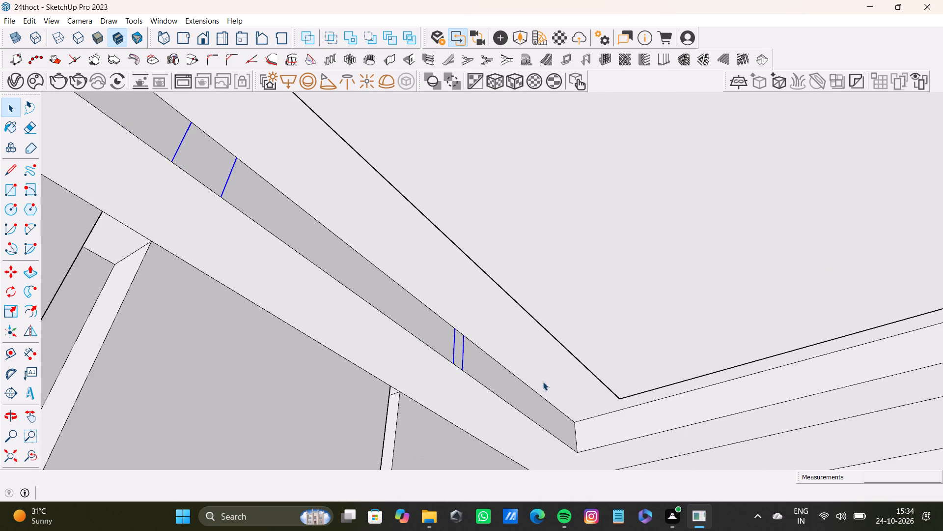
key(Delete)
Reverse the recessed face of the inner ceiling channel so its front side shows.
scroll(535, 370, down, 17)
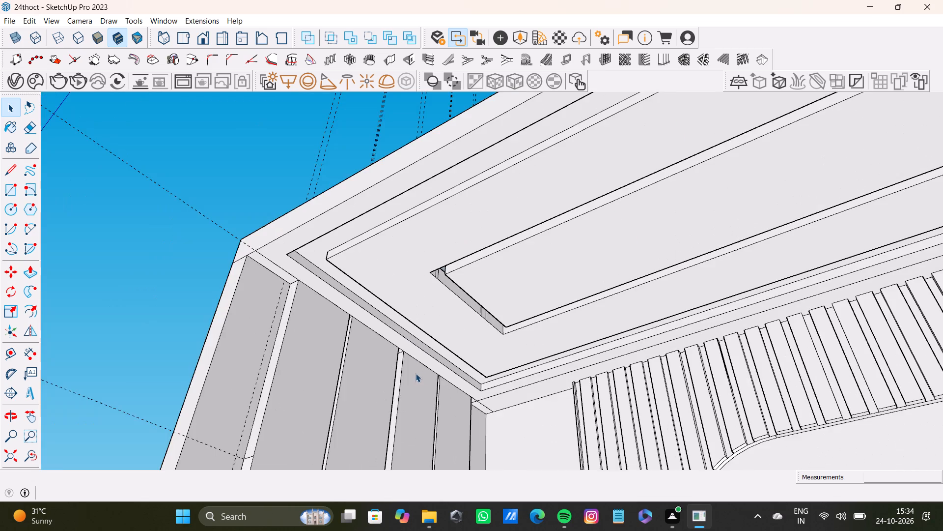
scroll(484, 275, up, 14)
middle_drag(427, 260, 490, 137)
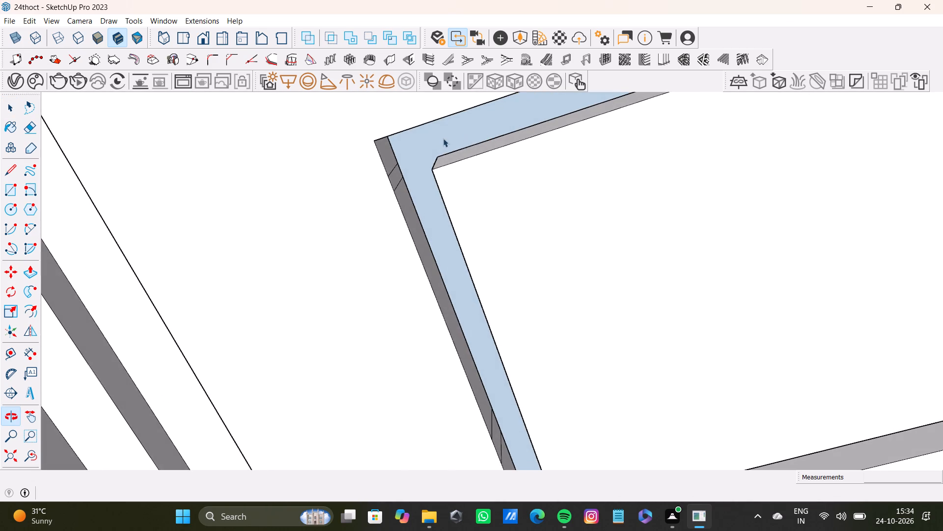
right_click(440, 137)
click(458, 244)
Delete the four stray short edges crossing the inner channel's side face nearest the panelled wall.
scroll(438, 237, down, 8)
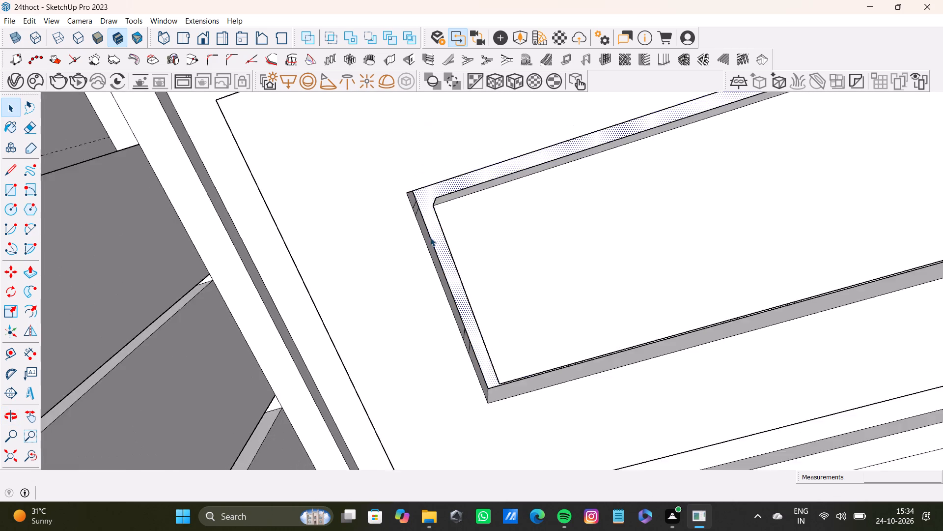
scroll(421, 230, up, 10)
middle_drag(413, 203, 334, 205)
scroll(364, 185, up, 10)
key(space)
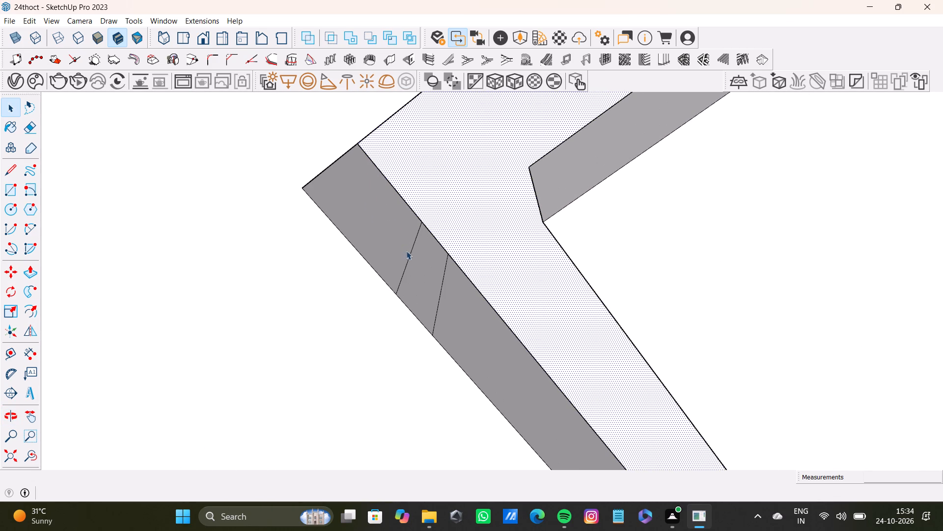
click(406, 263)
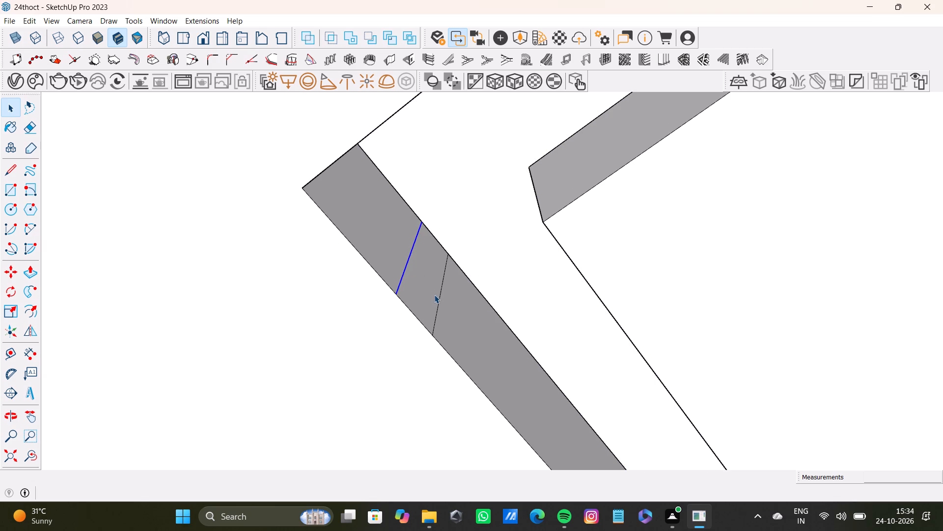
key(Delete)
click(437, 313)
key(Delete)
scroll(437, 313, down, 7)
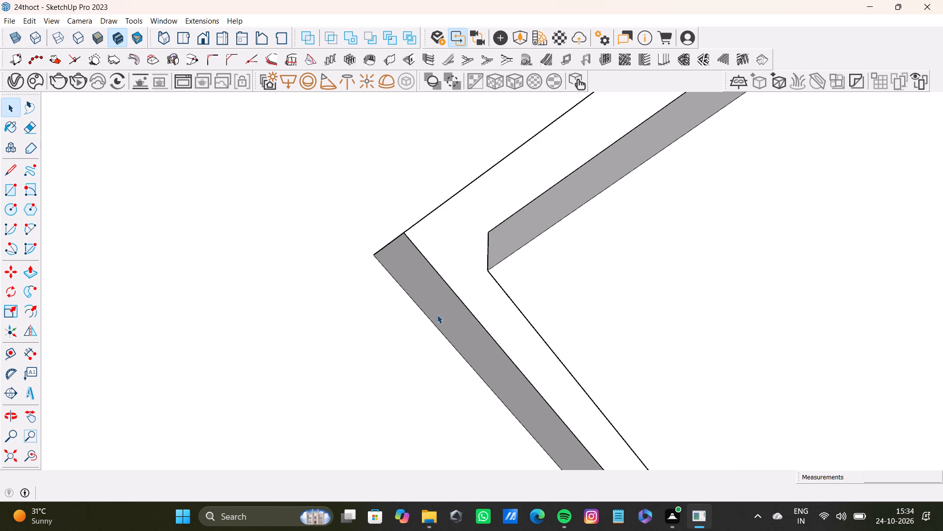
scroll(437, 315, down, 8)
shift+middle_drag(431, 304, 372, 242)
scroll(499, 339, up, 6)
shift+middle_drag(540, 411, 500, 298)
scroll(492, 315, up, 7)
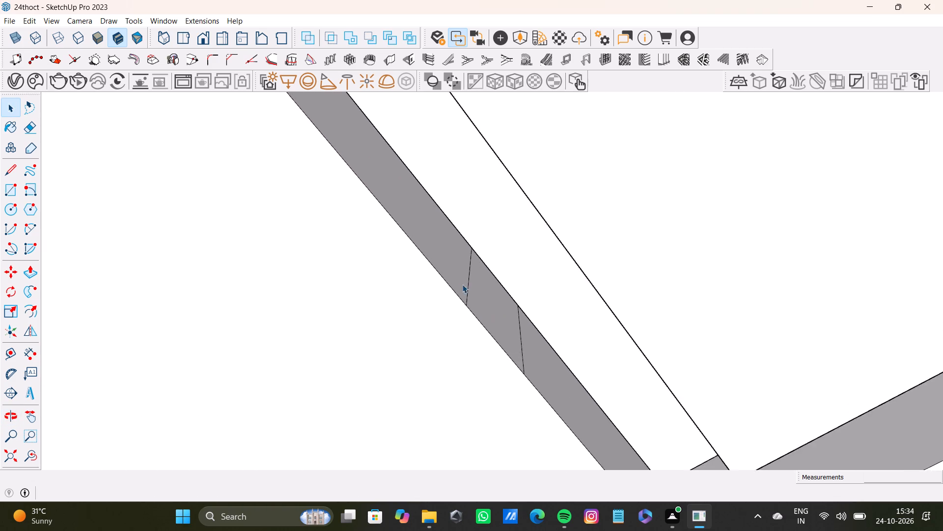
scroll(462, 284, up, 3)
click(468, 288)
key(Delete)
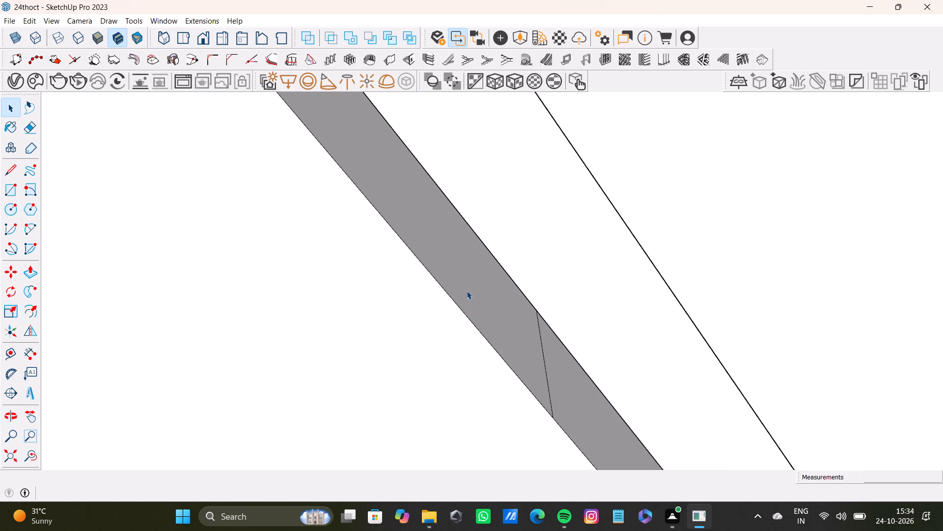
click(547, 374)
key(Delete)
scroll(547, 374, down, 12)
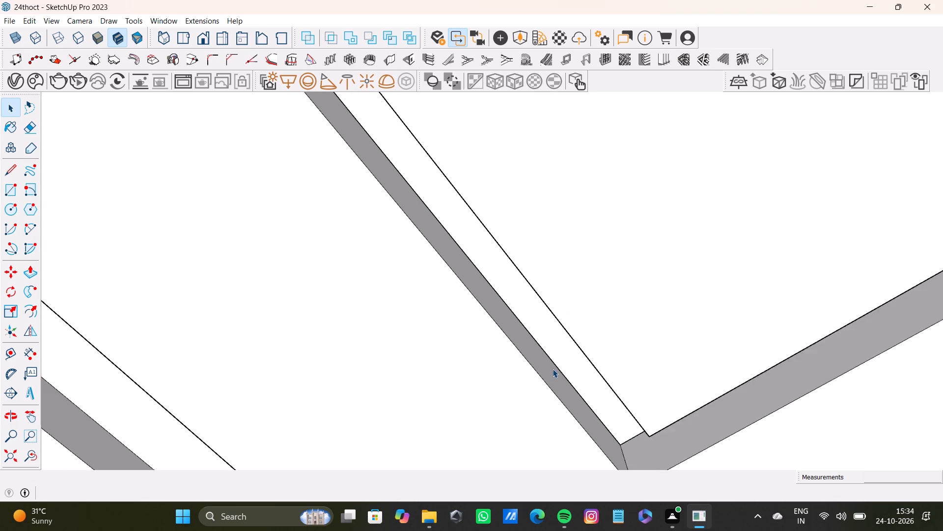
scroll(553, 369, down, 4)
shift+middle_drag(553, 368, 552, 354)
scroll(549, 358, down, 14)
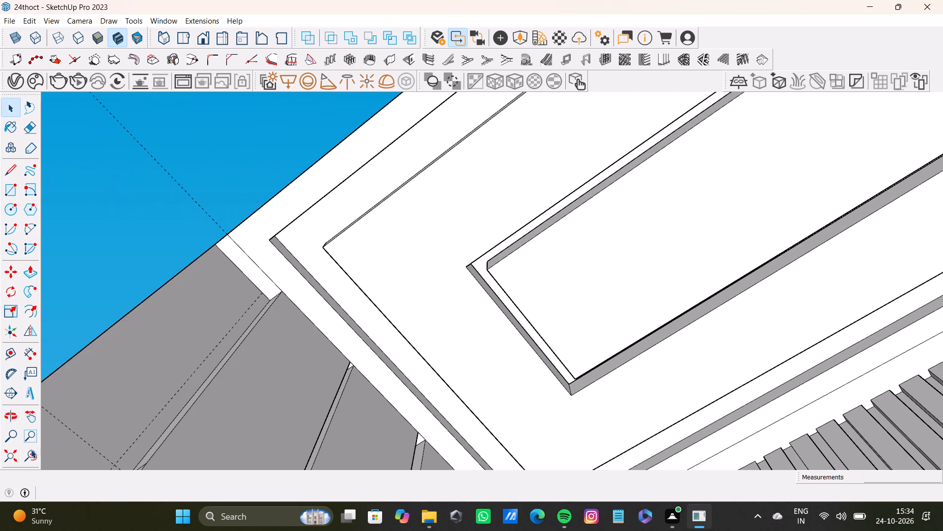
Examine the ceiling channels, panelled wall, fluted back wall and shelving from several angles around the room.
drag(28, 457, 20, 457)
click(14, 457)
middle_drag(274, 388, 472, 483)
scroll(482, 477, down, 1)
scroll(603, 346, up, 3)
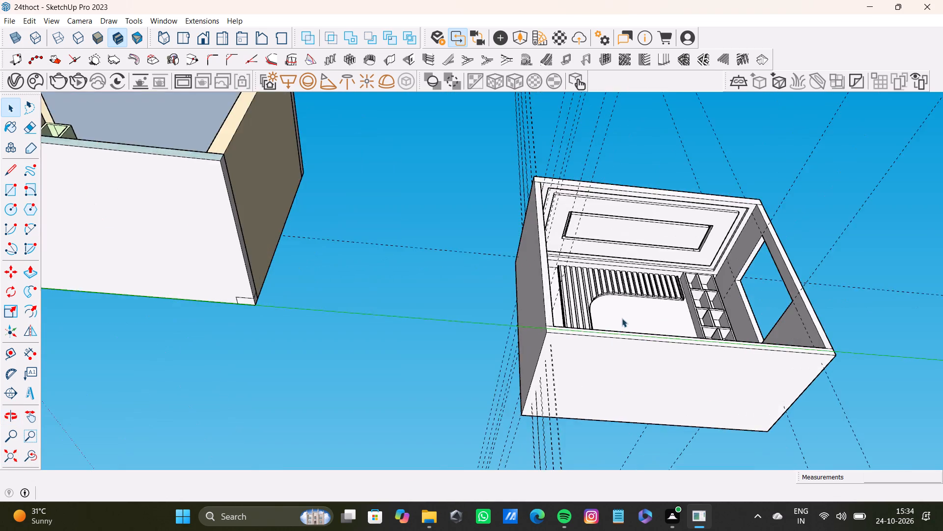
scroll(622, 318, up, 5)
shift+middle_drag(629, 306, 385, 356)
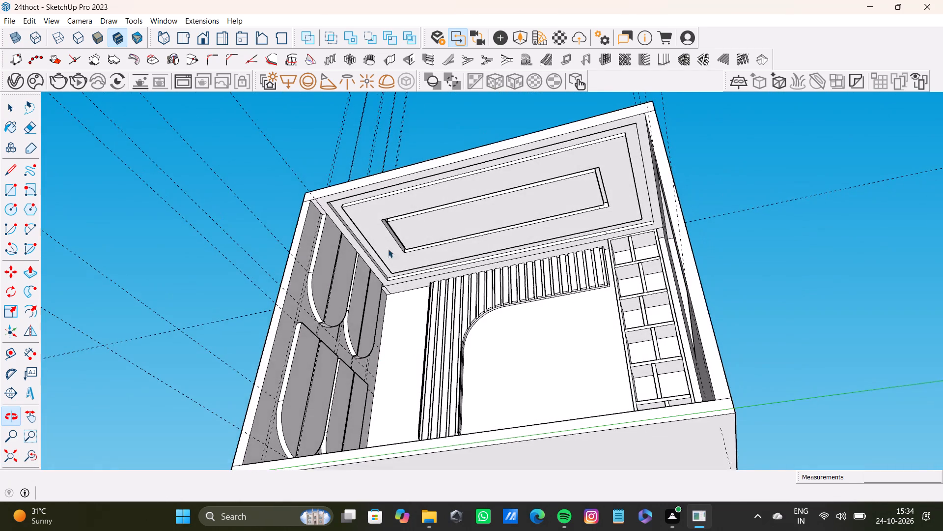
scroll(388, 244, up, 8)
shift+middle_drag(386, 235, 439, 156)
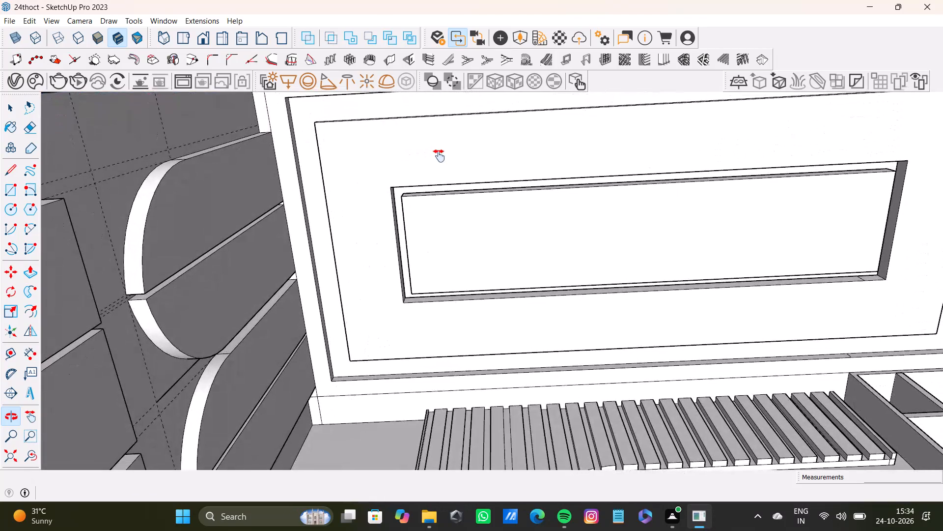
shift+middle_drag(439, 156, 481, 259)
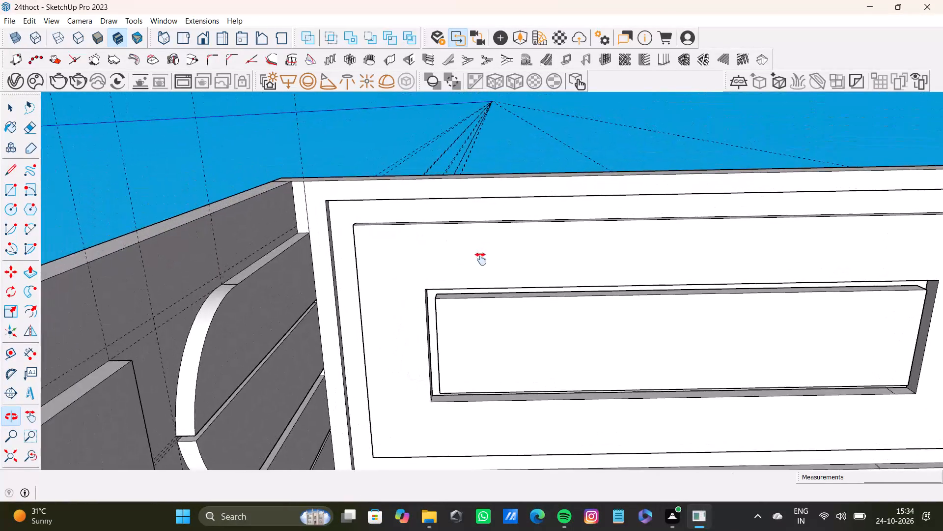
shift+middle_drag(481, 259, 455, 468)
scroll(452, 437, down, 4)
shift+middle_drag(466, 412, 398, 277)
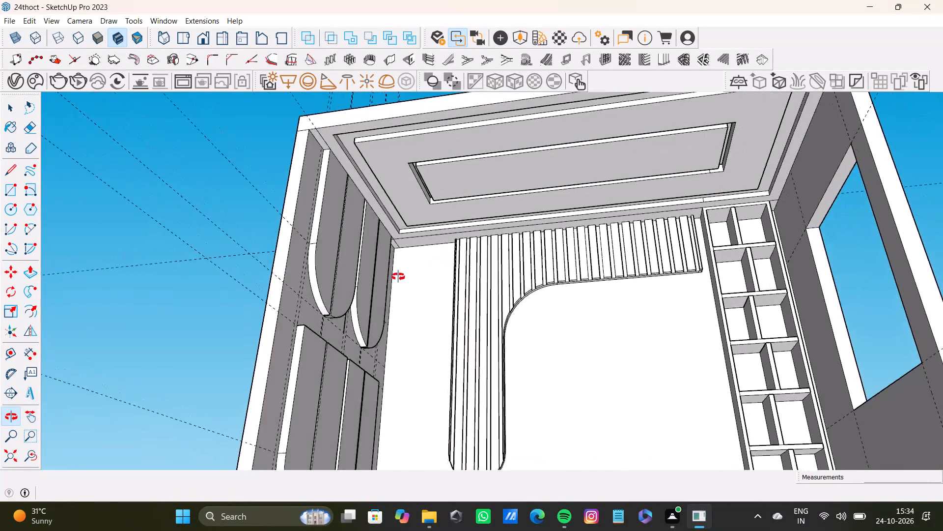
shift+middle_drag(398, 277, 522, 309)
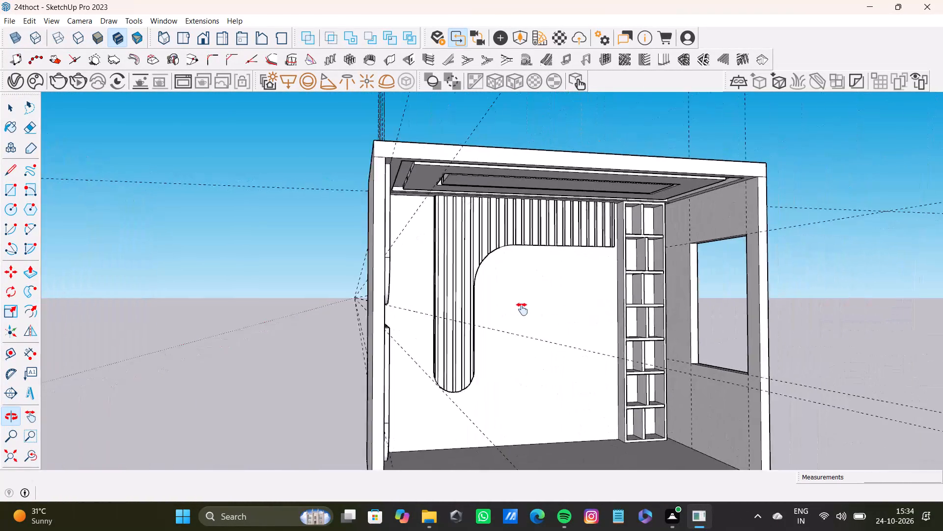
shift+middle_drag(522, 309, 385, 286)
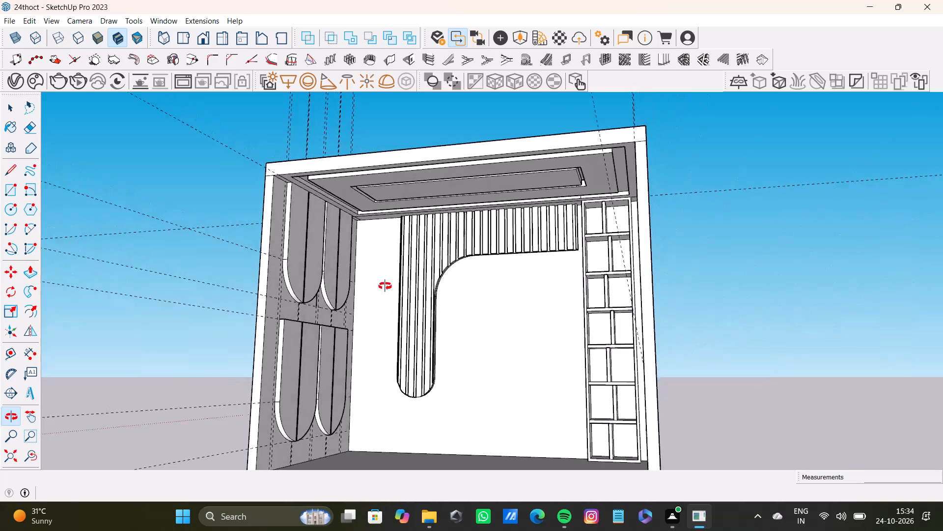
shift+middle_drag(385, 286, 382, 310)
scroll(574, 274, up, 12)
shift+scroll(587, 265, down, 7)
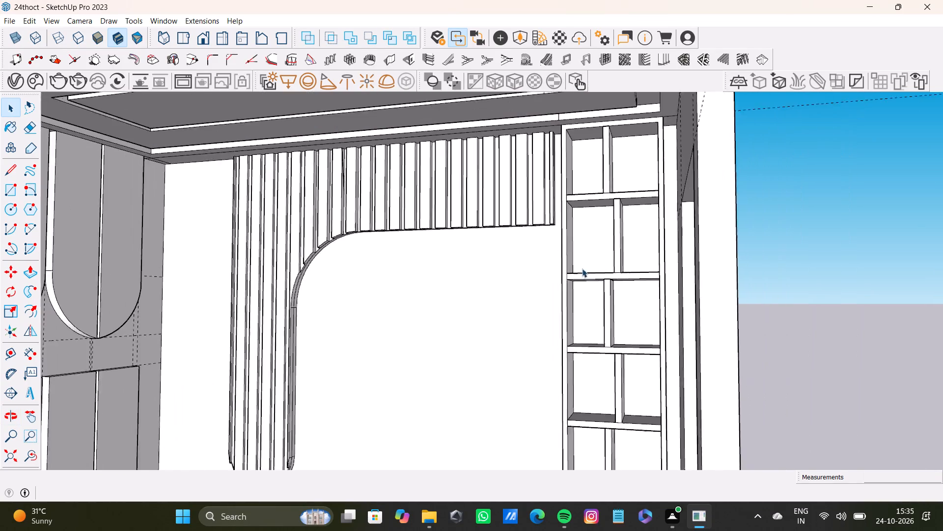
shift+scroll(582, 268, down, 14)
middle_drag(574, 279, 644, 303)
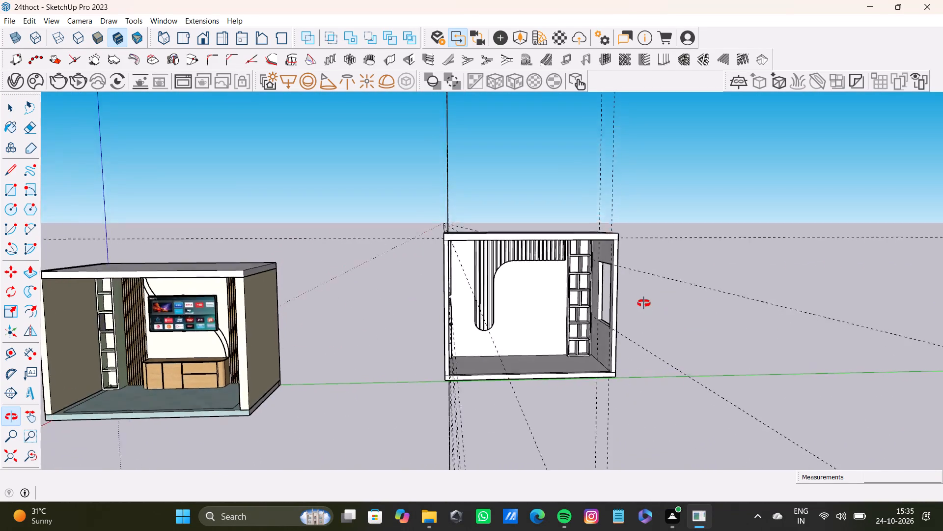
middle_drag(644, 303, 642, 300)
Place back-wall guides about 3' 1/4" above the floor, 1' from the panelled wall, and about 13' 1/8" from that guide towards the shelving.
scroll(565, 292, up, 8)
shift+middle_drag(520, 290, 523, 261)
scroll(503, 320, up, 3)
shift+middle_drag(503, 388, 509, 359)
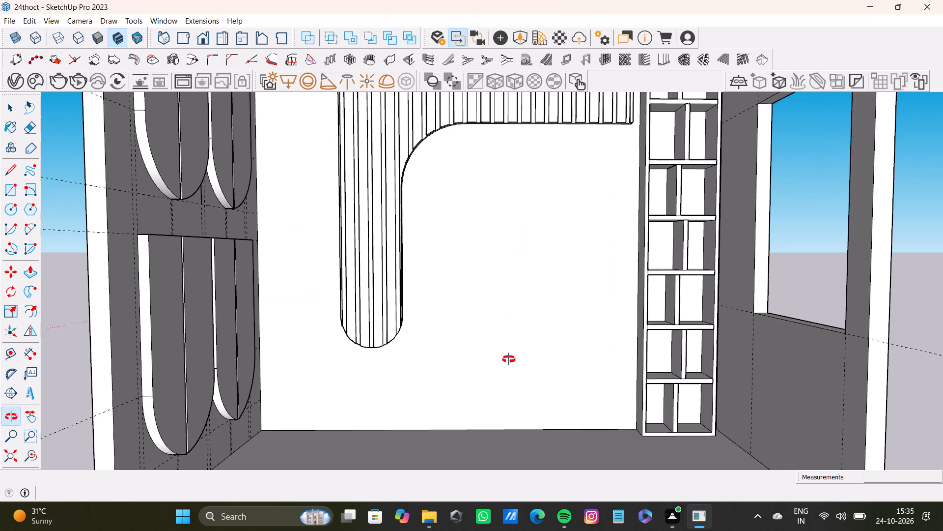
shift+middle_drag(509, 359, 509, 359)
key(t)
scroll(485, 434, up, 3)
click(506, 420)
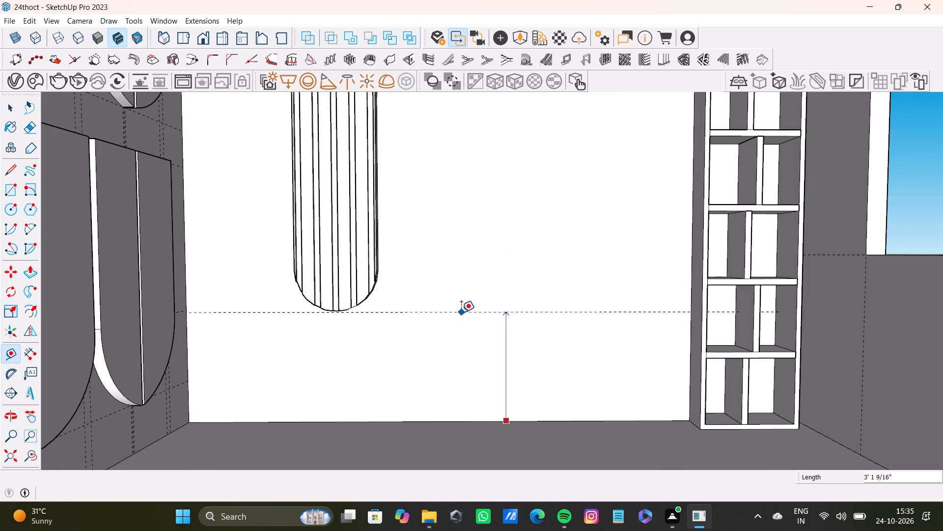
click(461, 316)
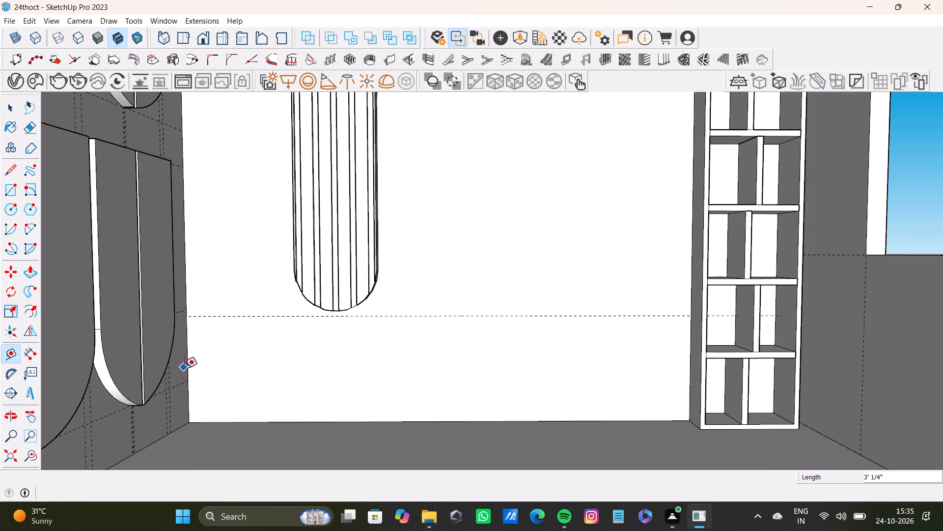
click(187, 370)
click(226, 362)
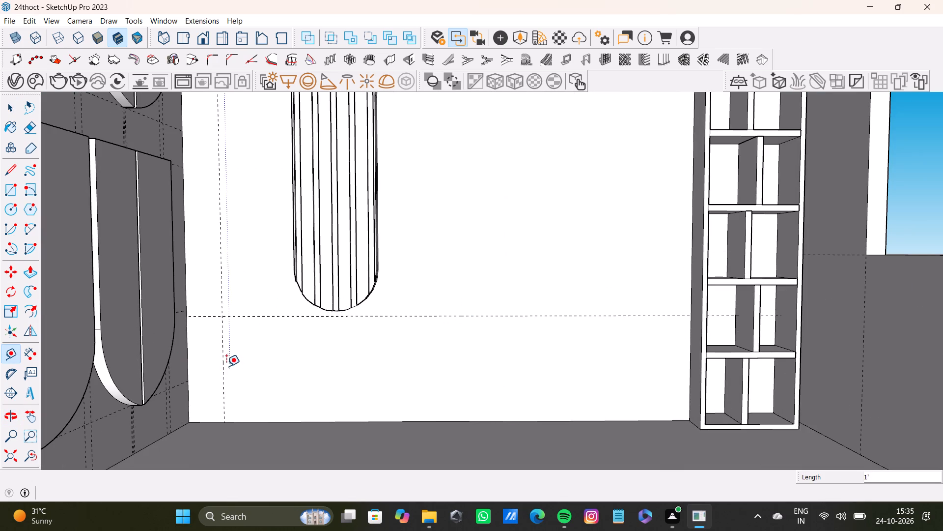
drag(223, 366, 239, 365)
scroll(660, 385, down, 3)
shift+middle_drag(659, 384, 659, 411)
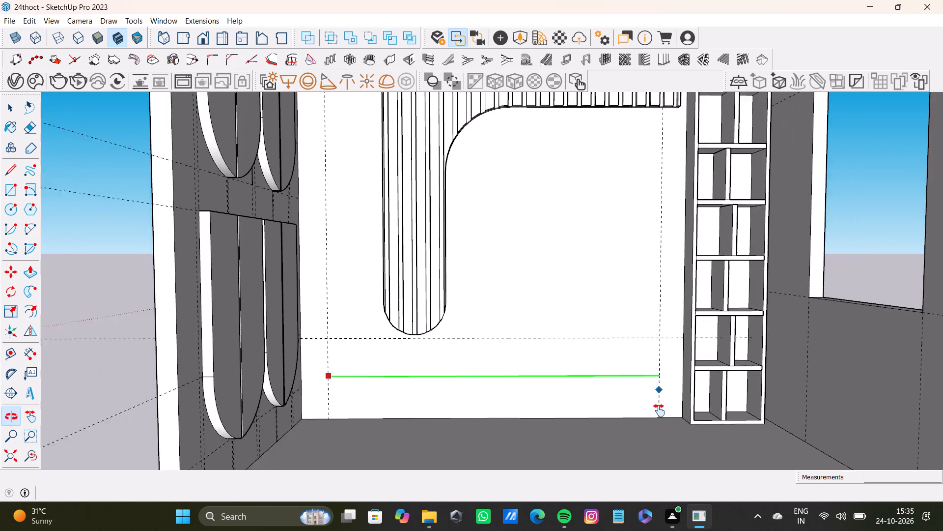
shift+middle_drag(659, 411, 631, 414)
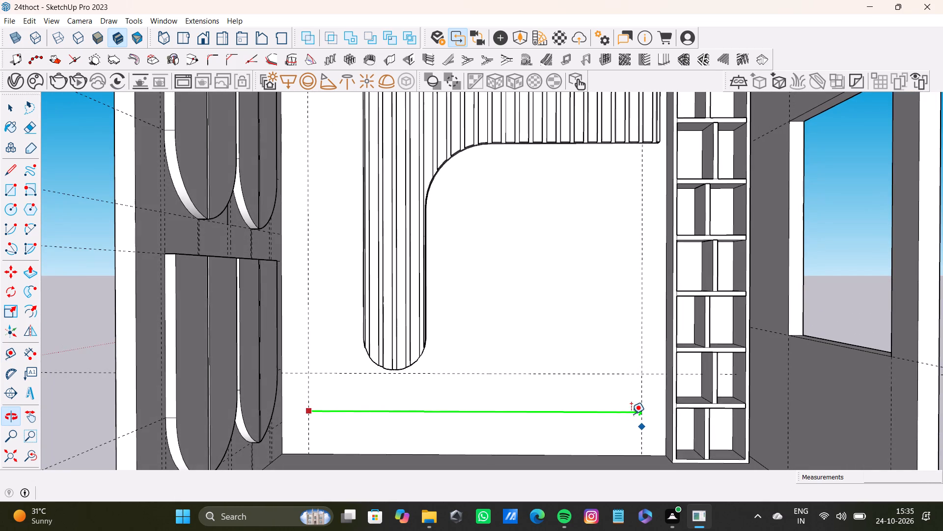
click(659, 402)
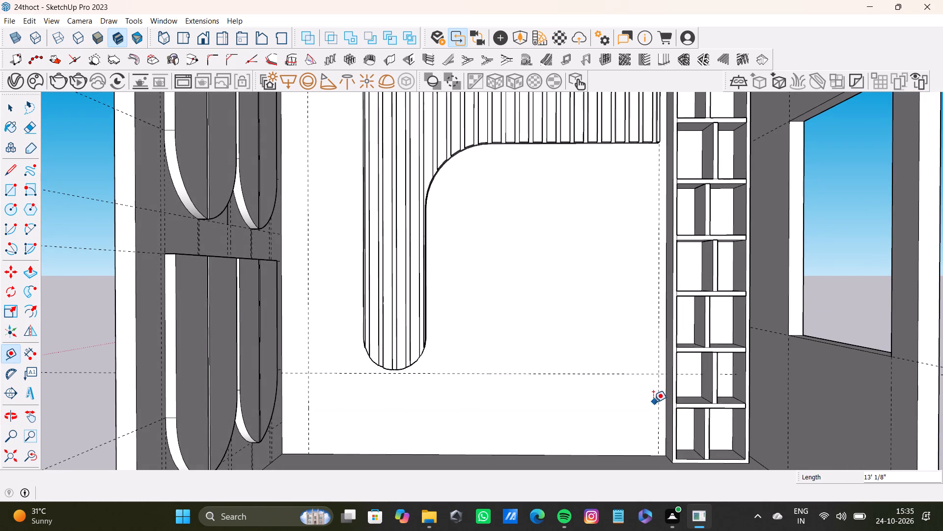
Draw a rectangle about 13' 1/8" by 3' 1/4" within the guides, along the base of the back wall.
key(r)
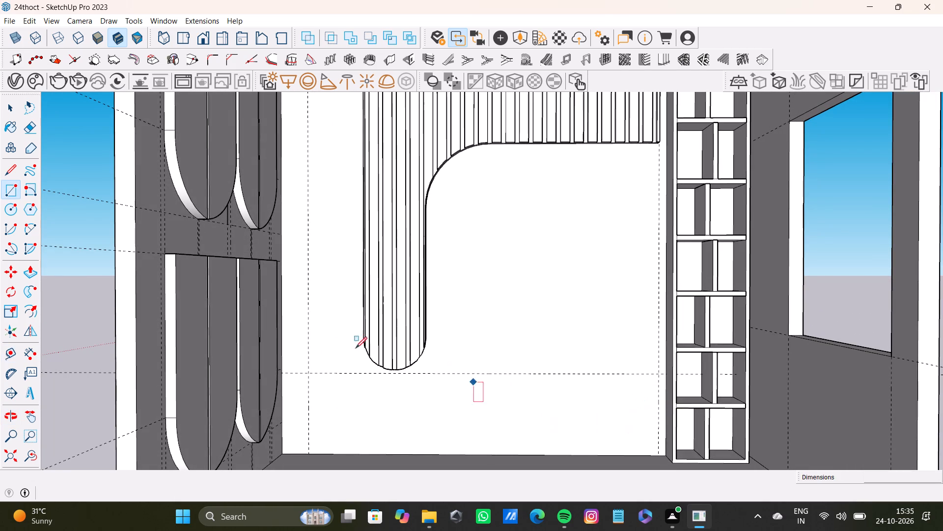
scroll(240, 406, up, 6)
click(336, 361)
scroll(415, 383, down, 4)
middle_drag(518, 396, 465, 335)
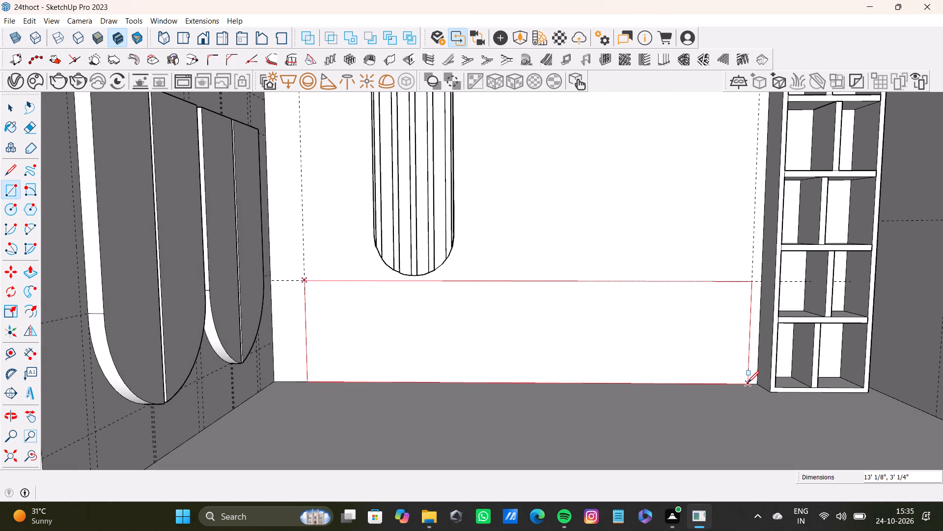
click(748, 383)
key(space)
Pull the rectangle out from the back wall into a long, low box standing on the floor.
middle_drag(380, 308, 377, 335)
click(388, 305)
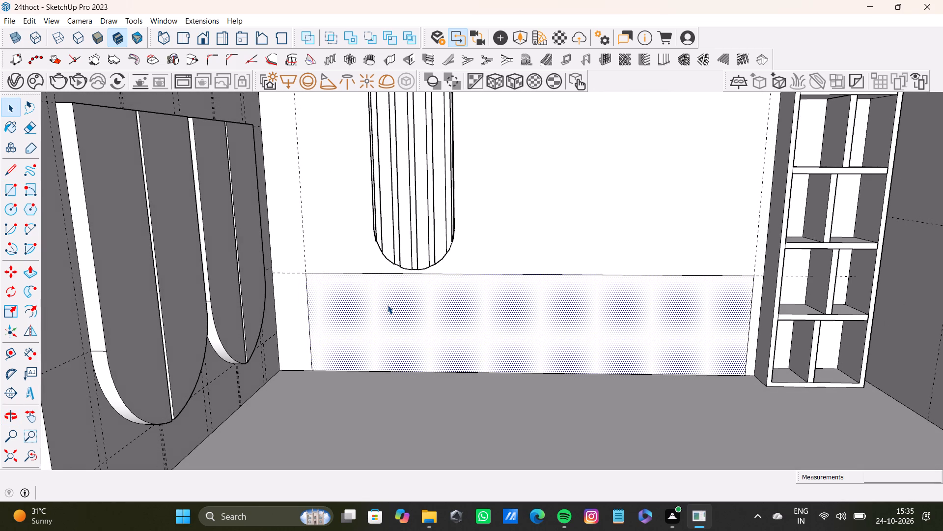
key(p)
drag(390, 303, 394, 328)
scroll(394, 328, down, 7)
shift+middle_drag(394, 337, 378, 377)
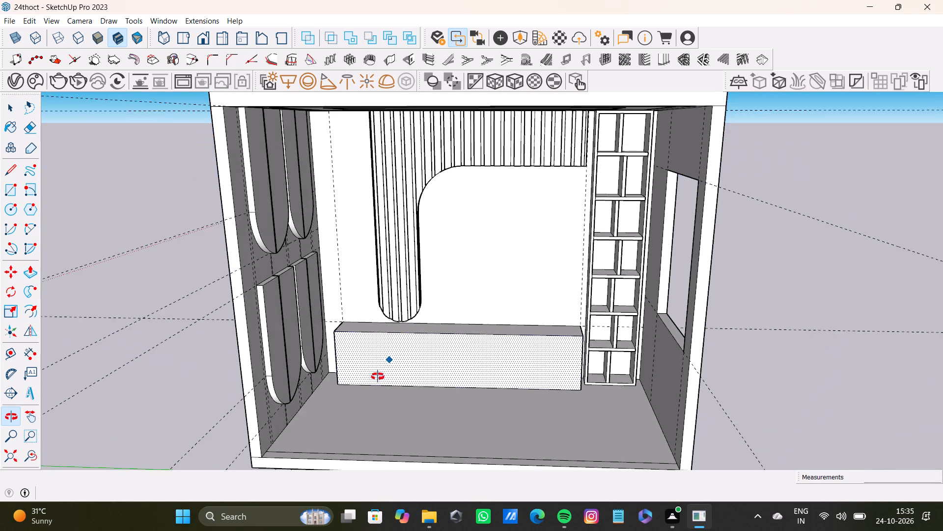
shift+middle_drag(378, 377, 283, 364)
scroll(504, 378, up, 7)
drag(592, 373, 671, 354)
scroll(610, 381, down, 5)
middle_drag(427, 328, 512, 366)
drag(482, 343, 483, 352)
scroll(521, 356, down, 9)
shift+middle_drag(515, 357, 511, 251)
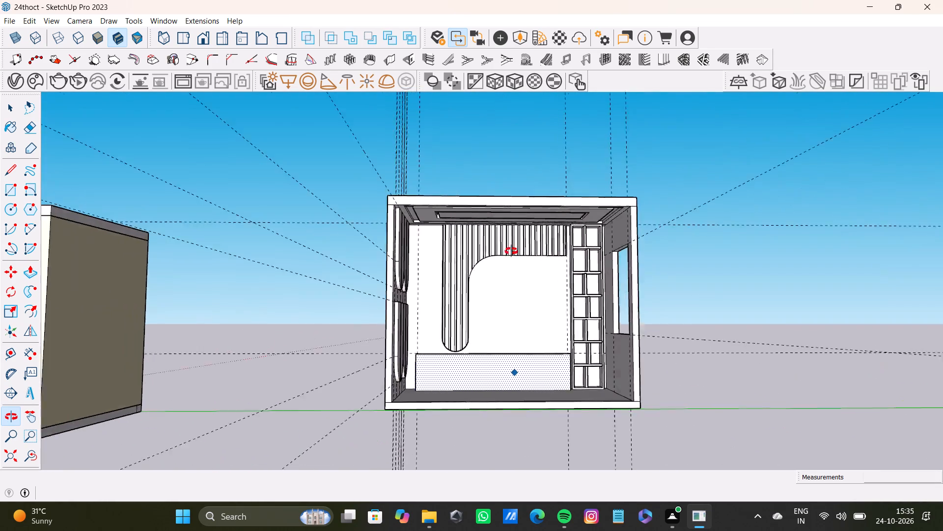
shift+middle_drag(511, 251, 422, 267)
Push the low box's end face nearest the panelled wall inward by about 2' 2 3/16" to shorten the box, aligning it with the fluted column's edge.
scroll(462, 323, up, 6)
shift+middle_drag(463, 328, 513, 390)
scroll(374, 309, up, 3)
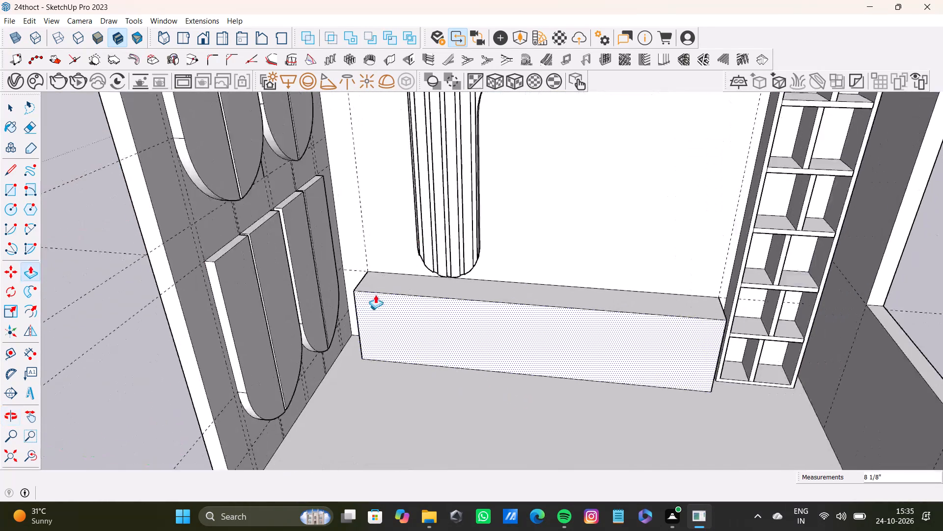
scroll(375, 295, up, 10)
key(space)
click(375, 273)
scroll(378, 262, down, 9)
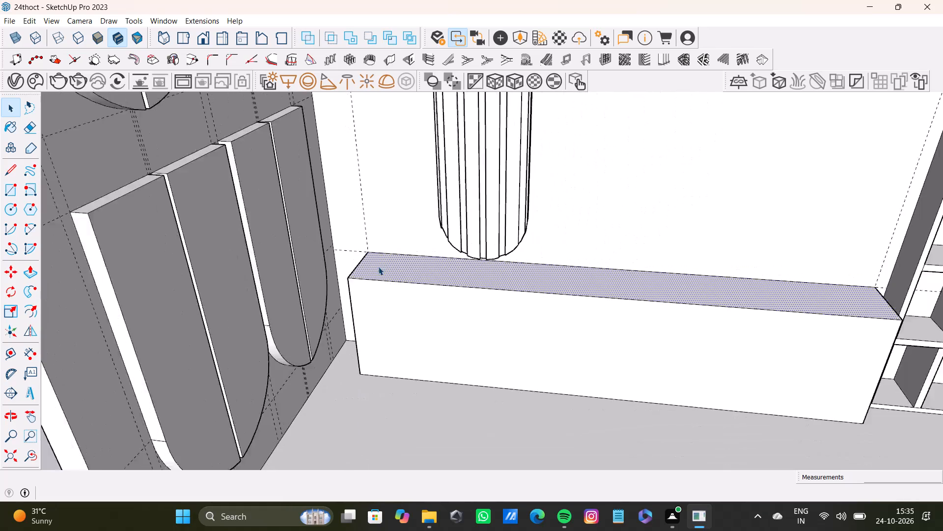
shift+middle_drag(378, 268, 470, 302)
scroll(351, 342, up, 8)
middle_drag(332, 355, 363, 328)
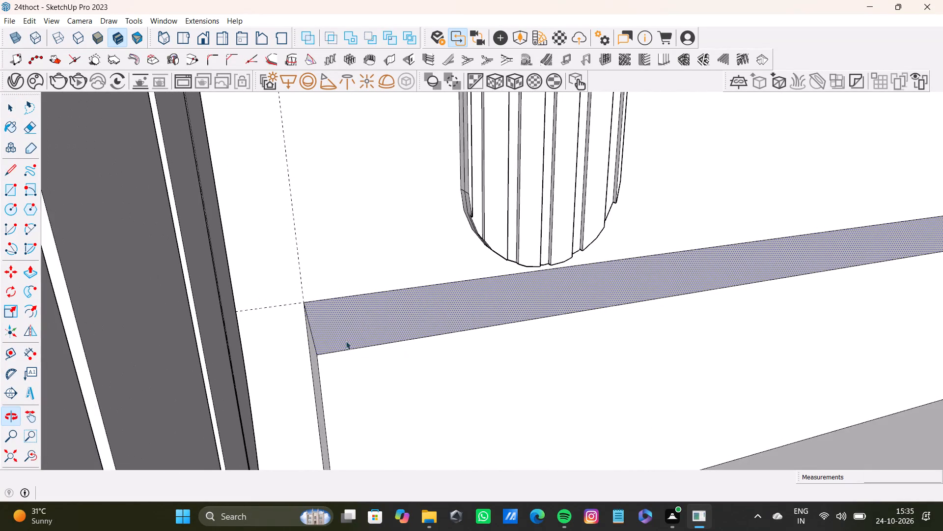
scroll(327, 356, up, 3)
click(314, 382)
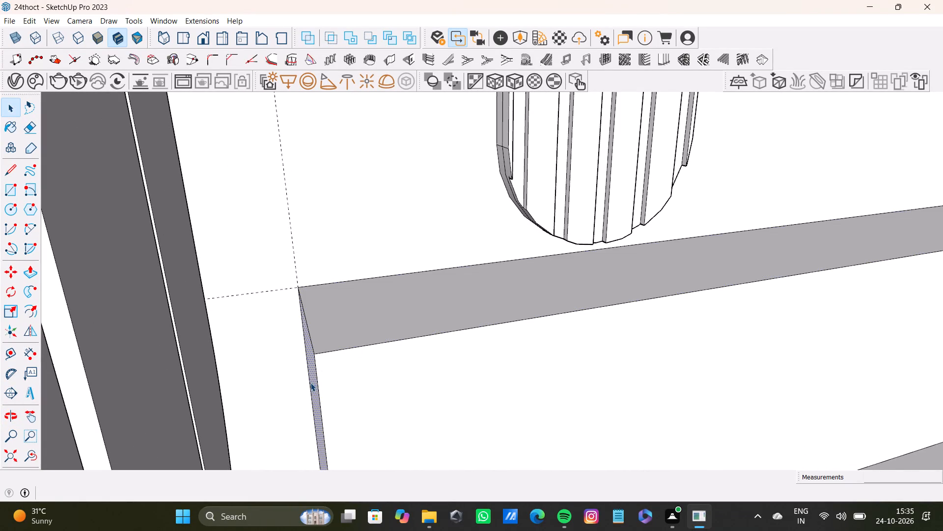
key(p)
drag(310, 383, 501, 177)
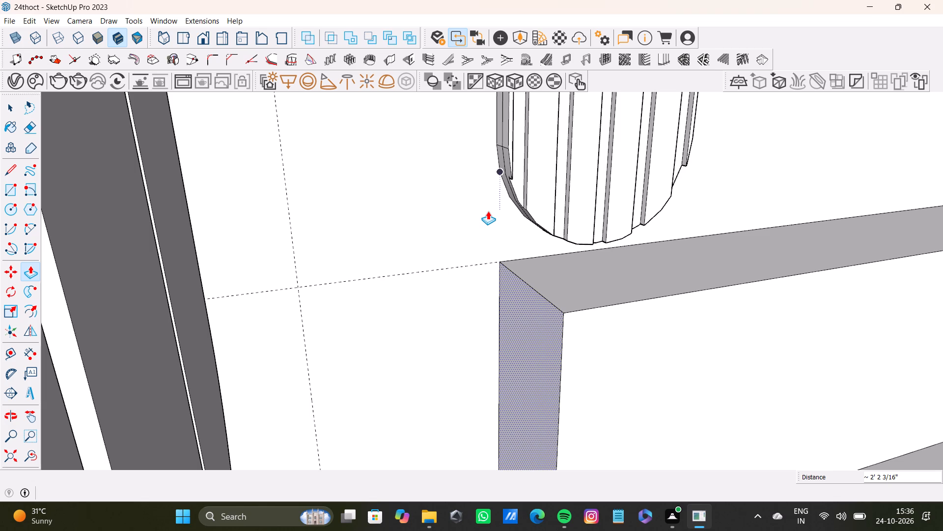
Examine the low box's fit along the back wall, from its end below the fluted column to its end beside the shelving.
scroll(515, 229, down, 9)
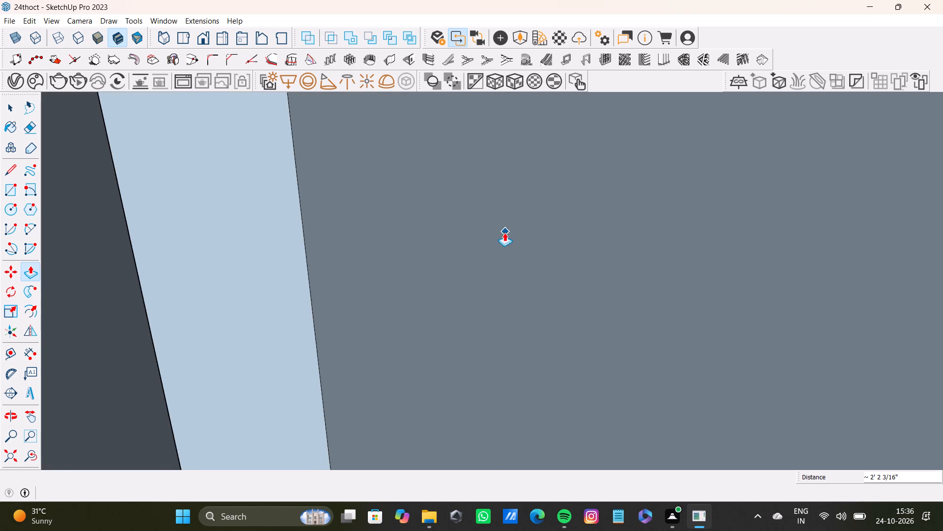
scroll(504, 233, down, 3)
click(29, 458)
click(19, 455)
scroll(535, 286, up, 4)
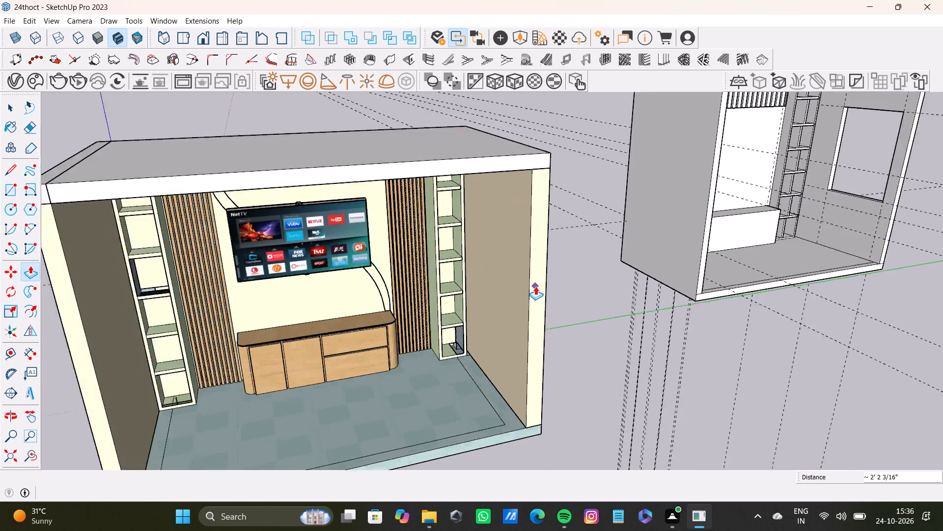
scroll(535, 286, up, 1)
middle_drag(700, 244, 209, 284)
scroll(348, 216, up, 12)
scroll(474, 234, down, 5)
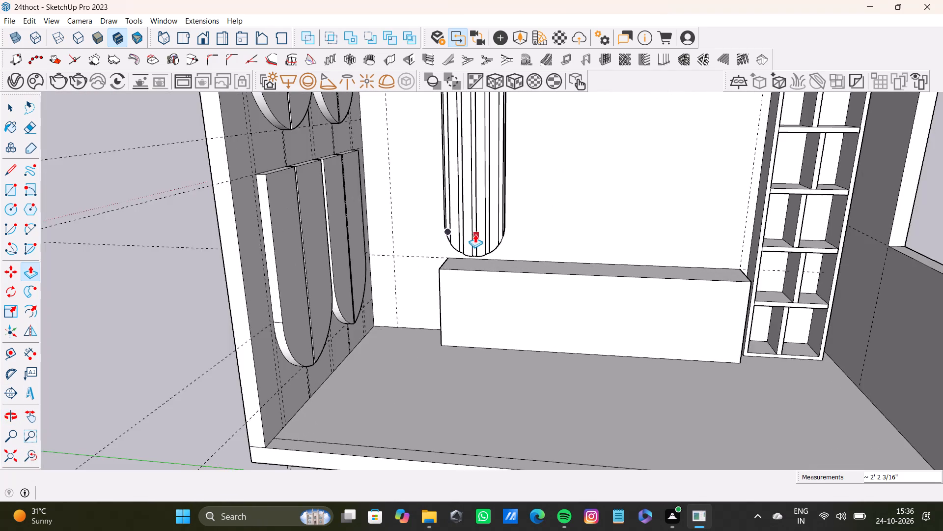
scroll(476, 235, up, 10)
middle_drag(429, 282, 503, 274)
scroll(485, 280, down, 7)
shift+middle_drag(482, 282, 457, 292)
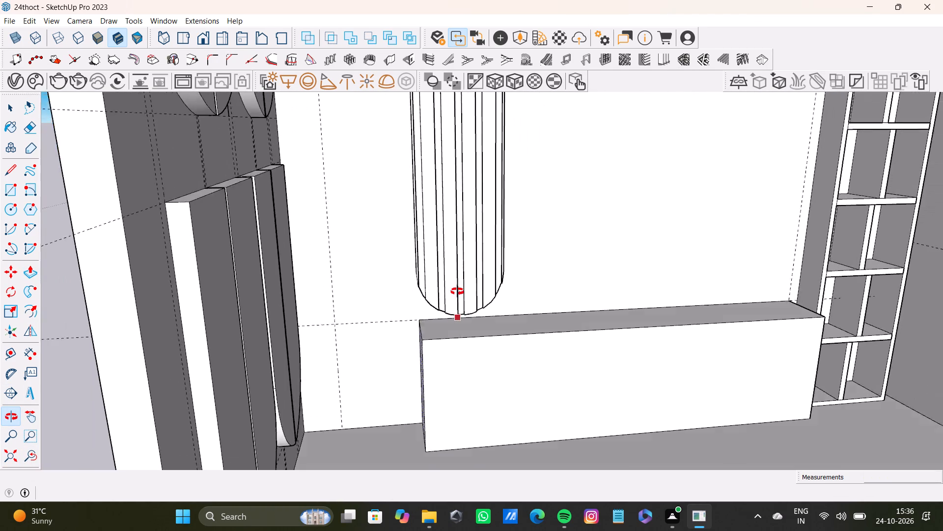
shift+middle_drag(457, 292, 404, 241)
scroll(499, 291, up, 13)
scroll(493, 313, down, 5)
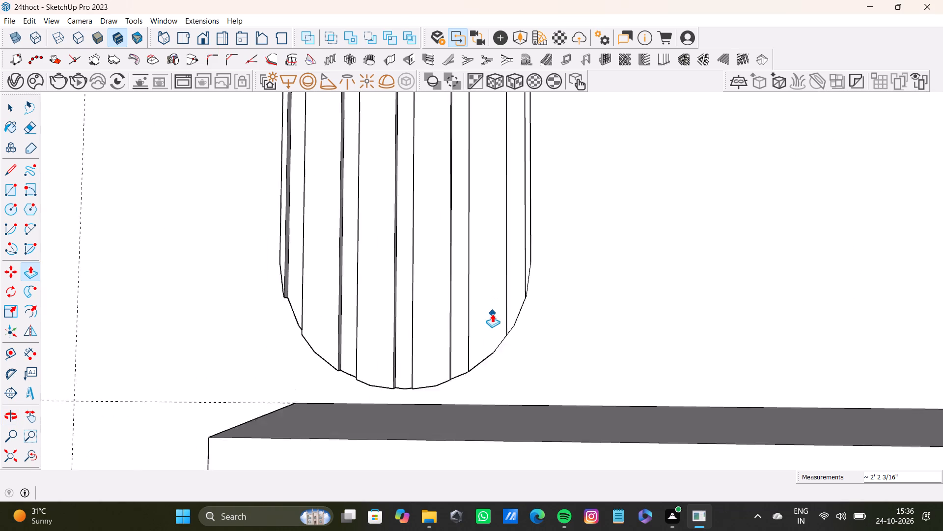
scroll(492, 314, down, 9)
scroll(484, 324, up, 1)
shift+scroll(482, 327, down, 4)
middle_drag(481, 328, 349, 281)
scroll(515, 373, down, 4)
middle_drag(551, 389, 706, 460)
scroll(637, 302, up, 15)
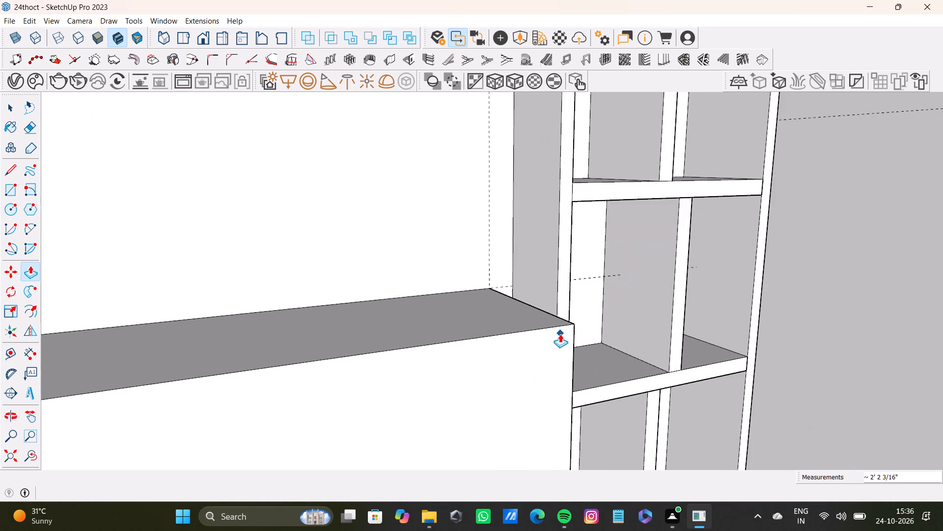
middle_drag(560, 334, 603, 353)
scroll(496, 326, down, 6)
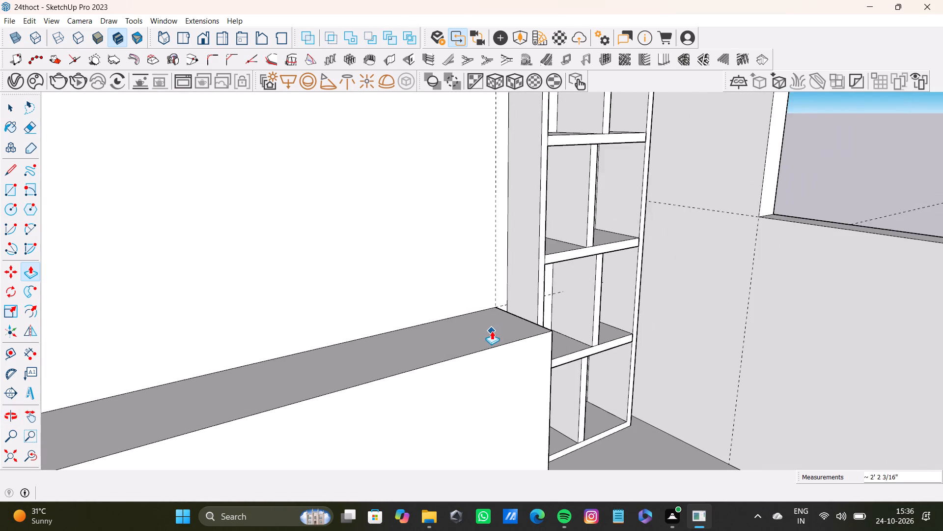
scroll(492, 331, down, 10)
key(space)
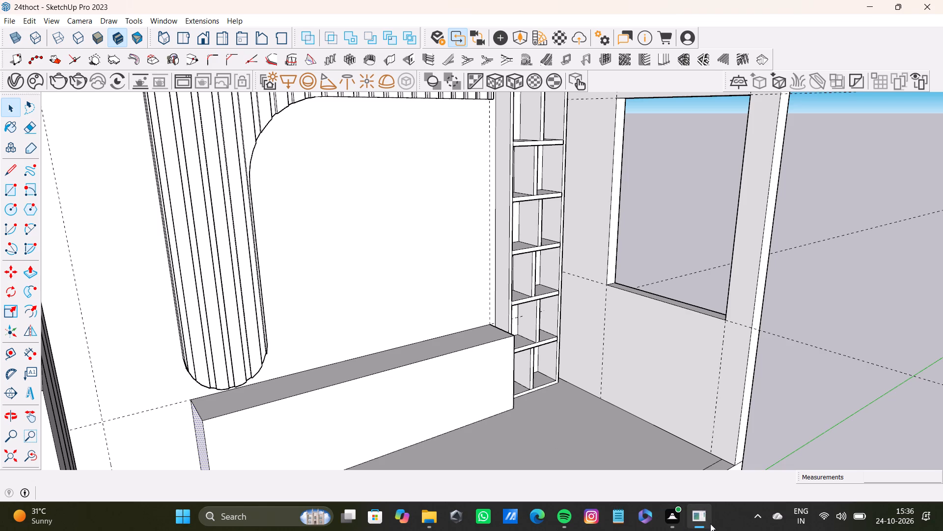
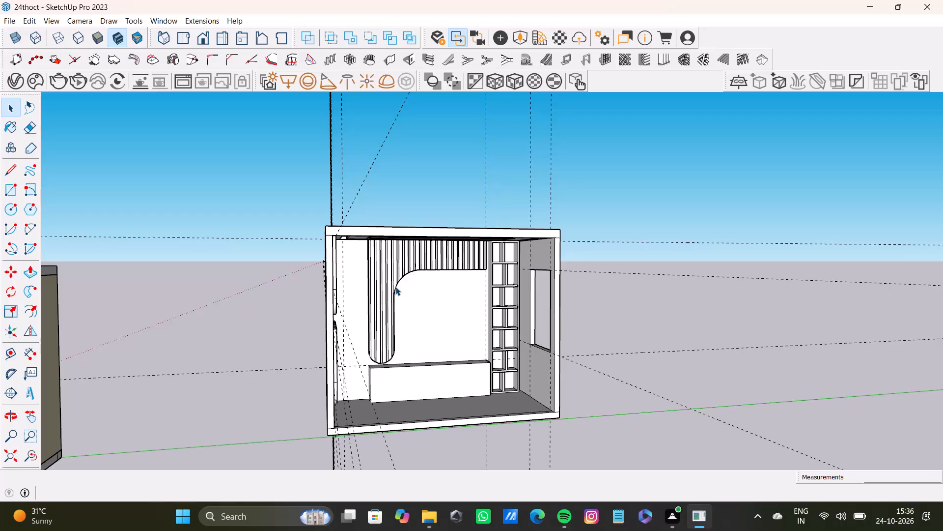
Examine the room's ceiling recess, fluted back wall and the low box along its base from several angles.
scroll(394, 345, down, 3)
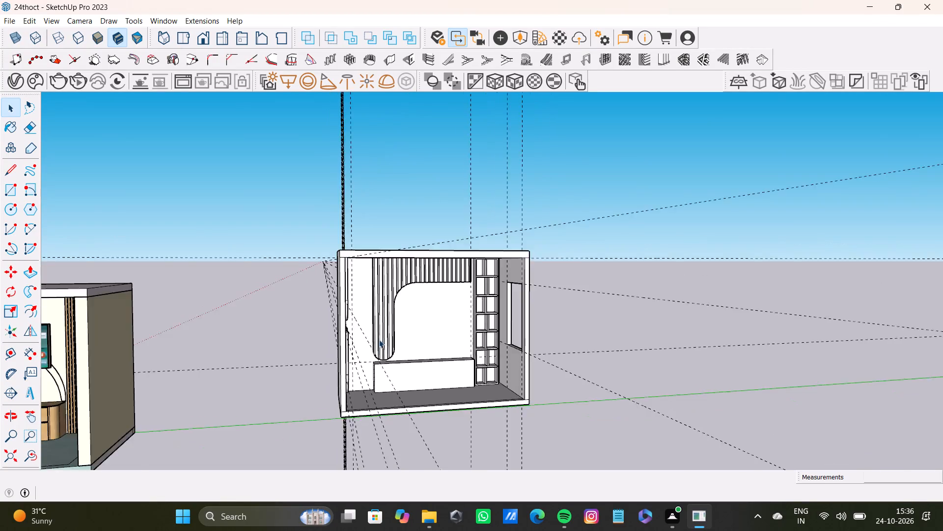
scroll(379, 339, up, 7)
middle_drag(366, 288, 411, 205)
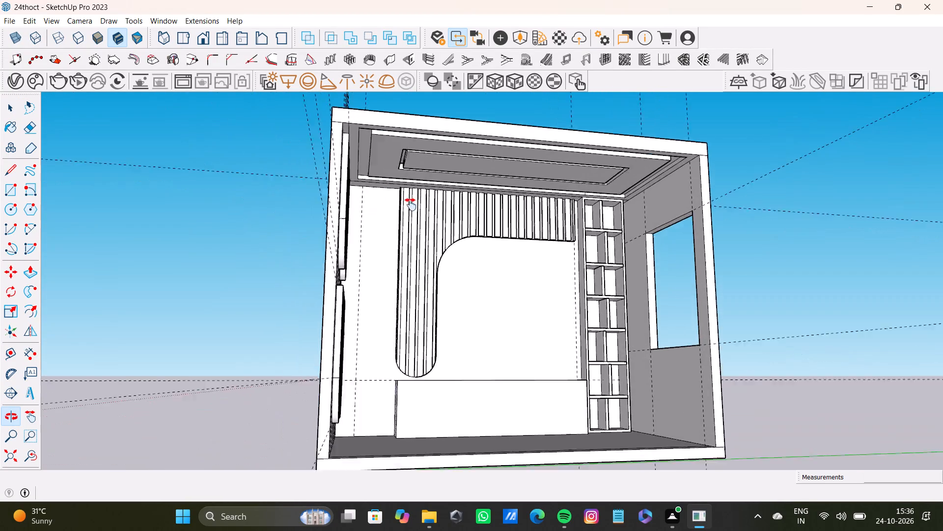
middle_drag(411, 205, 367, 196)
shift+scroll(415, 193, down, 8)
shift+middle_drag(427, 208, 428, 215)
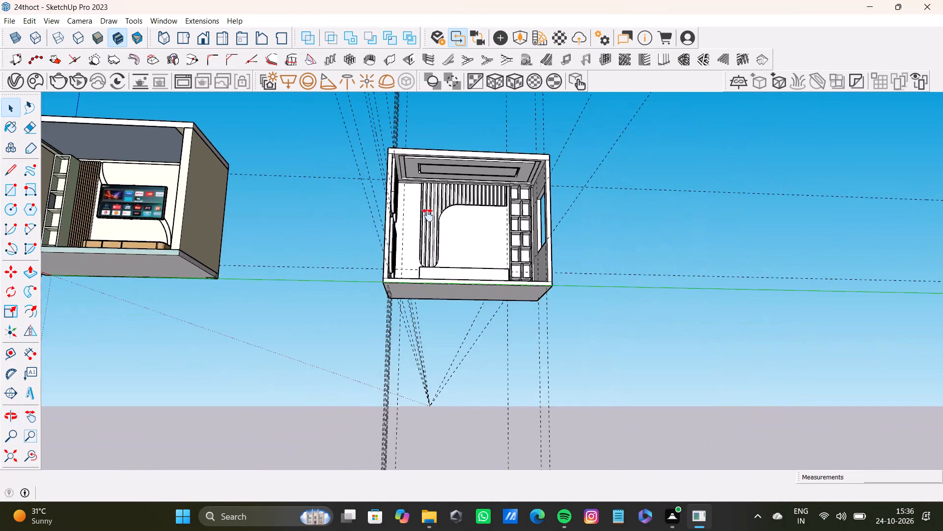
shift+middle_drag(428, 215, 306, 353)
shift+scroll(369, 290, up, 8)
middle_drag(415, 253, 507, 286)
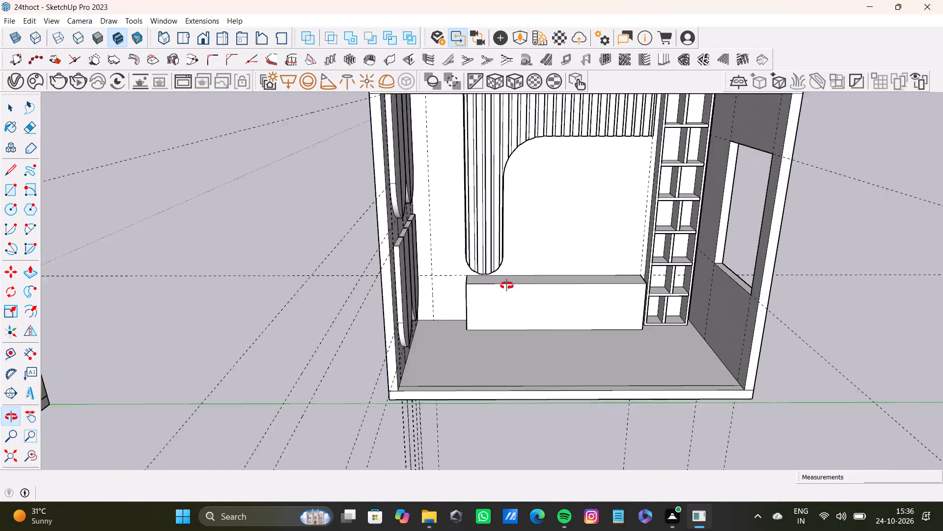
middle_drag(507, 286, 504, 309)
scroll(500, 307, up, 7)
shift+middle_drag(462, 267, 443, 280)
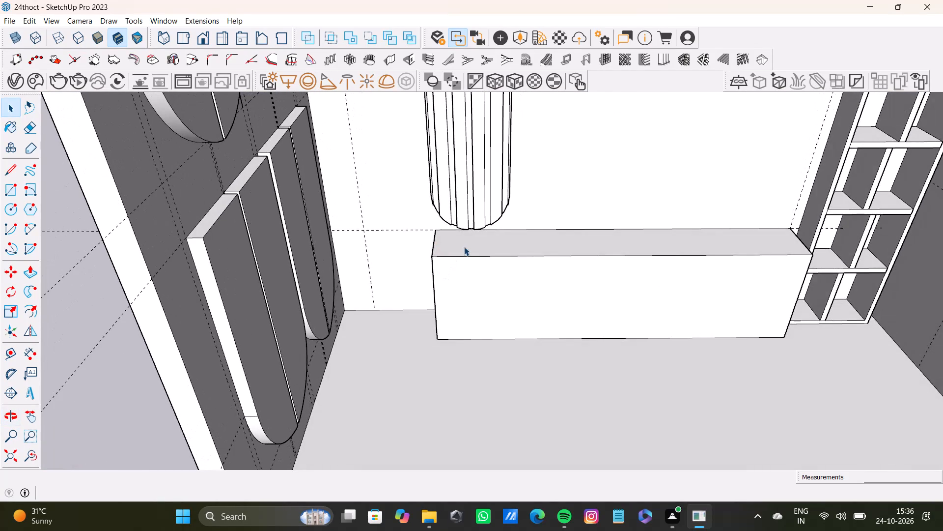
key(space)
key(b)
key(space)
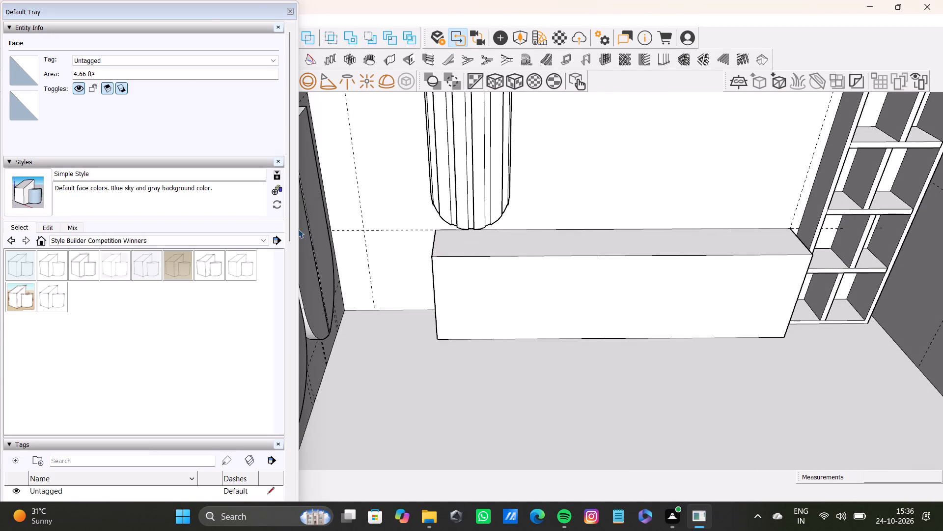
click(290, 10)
Reverse the top face of the room's roof slab.
scroll(433, 336, down, 9)
shift+middle_drag(460, 357, 460, 286)
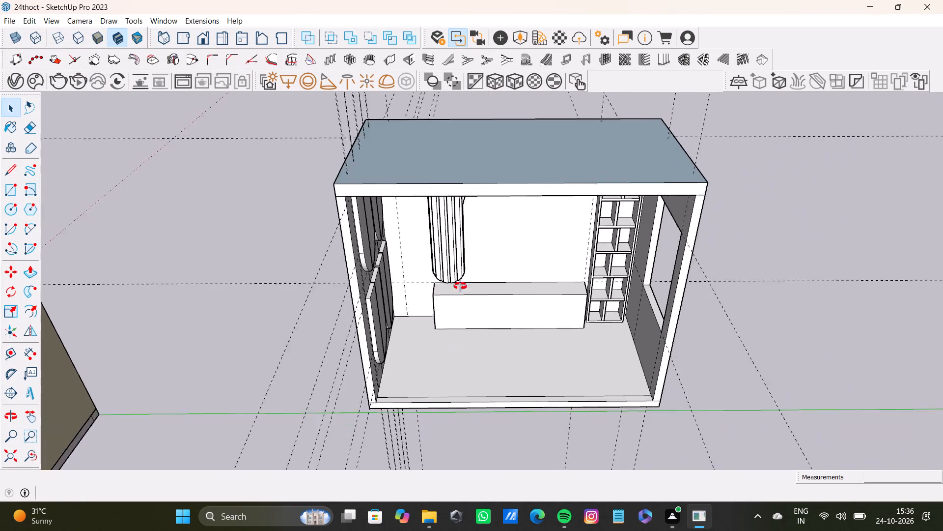
shift+middle_drag(460, 286, 453, 368)
right_click(501, 150)
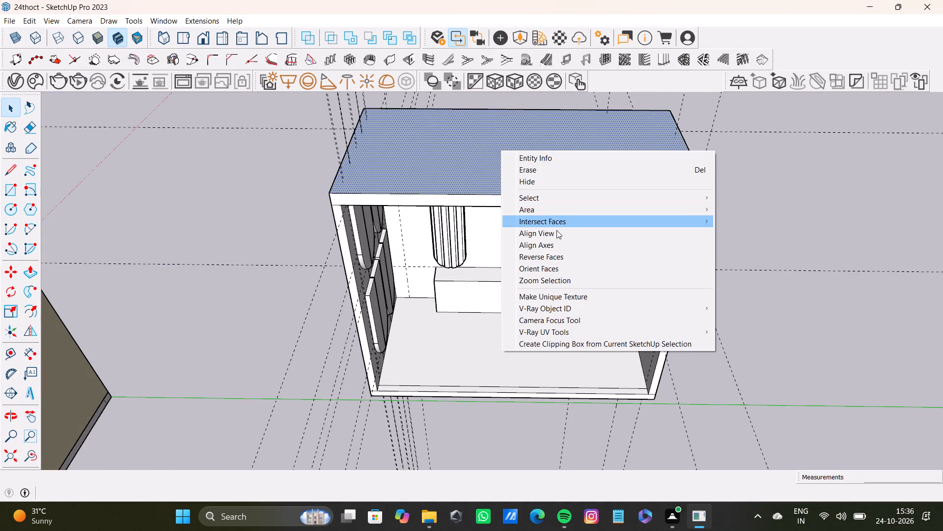
click(555, 253)
Examine the whole room from above, below and the sides, and compare it with the finished TV room beside it.
scroll(537, 239, down, 5)
middle_drag(519, 270, 527, 78)
scroll(505, 172, up, 4)
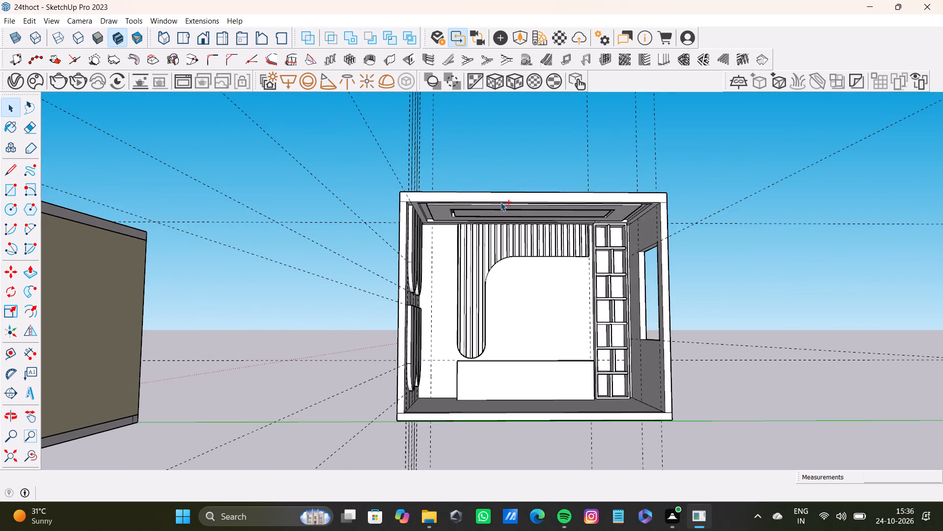
scroll(488, 236, down, 2)
shift+middle_drag(476, 261, 469, 194)
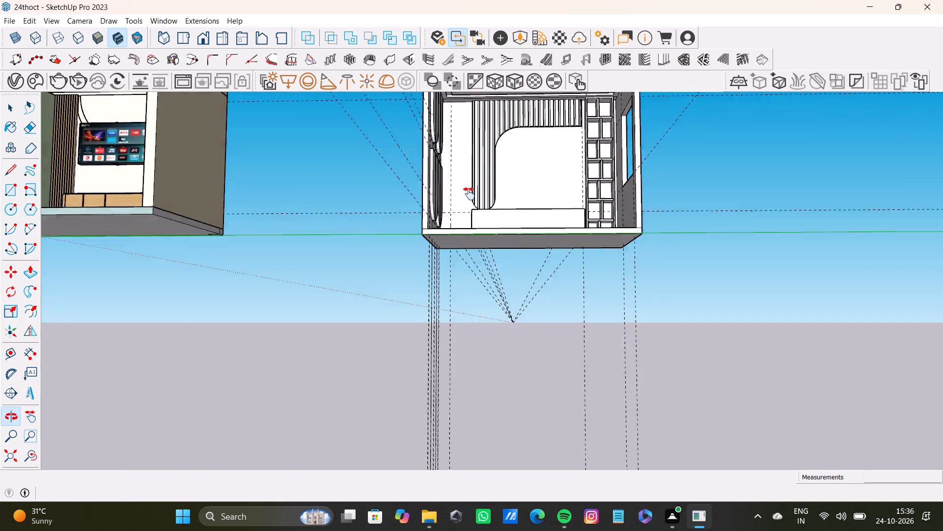
shift+middle_drag(469, 194, 466, 287)
middle_drag(487, 252, 495, 371)
scroll(446, 279, down, 5)
middle_drag(458, 308, 462, 252)
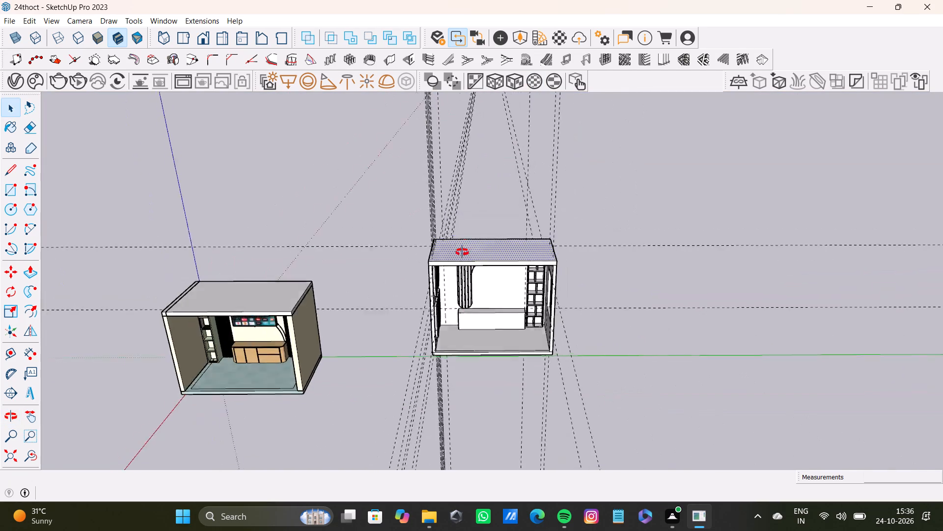
middle_drag(462, 252, 457, 219)
scroll(490, 327, up, 13)
scroll(416, 324, down, 8)
shift+middle_drag(415, 324, 448, 308)
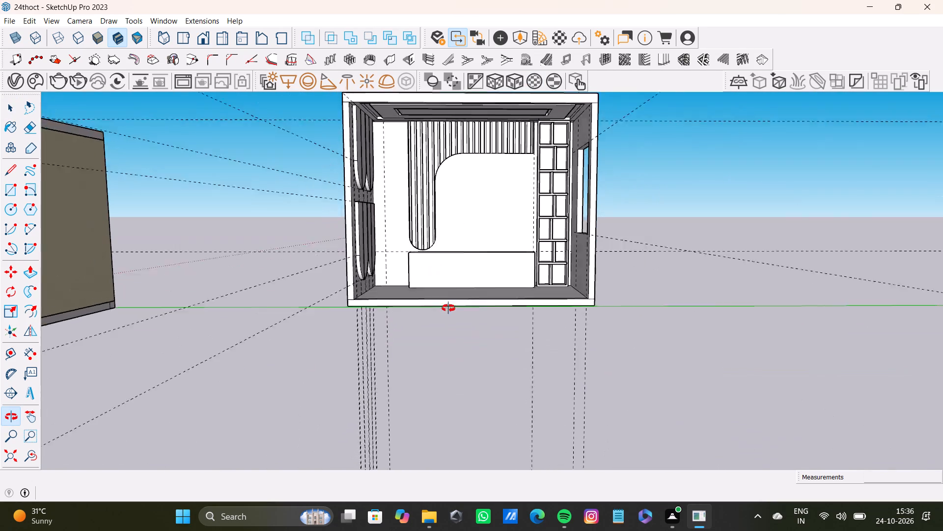
shift+middle_drag(448, 308, 448, 309)
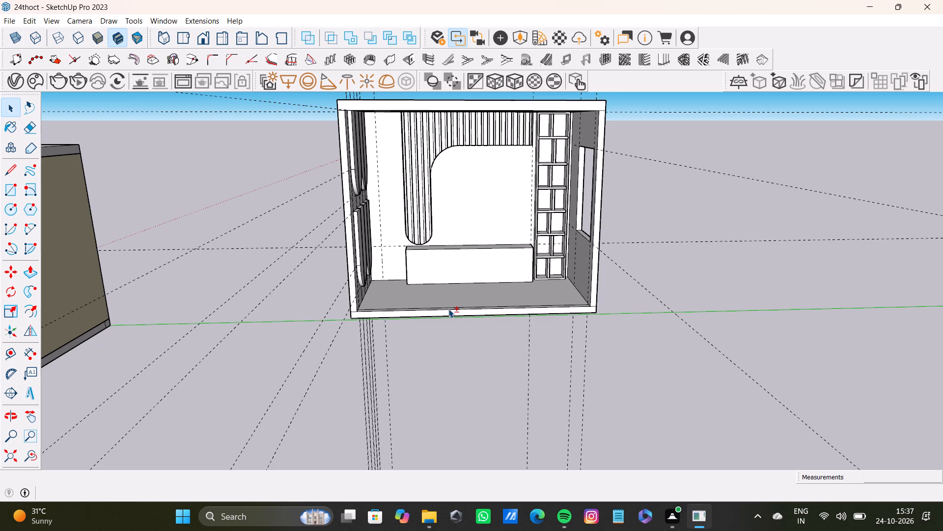
scroll(401, 203, down, 20)
scroll(401, 203, down, 15)
shift+scroll(438, 221, up, 1)
shift+middle_drag(438, 221, 597, 241)
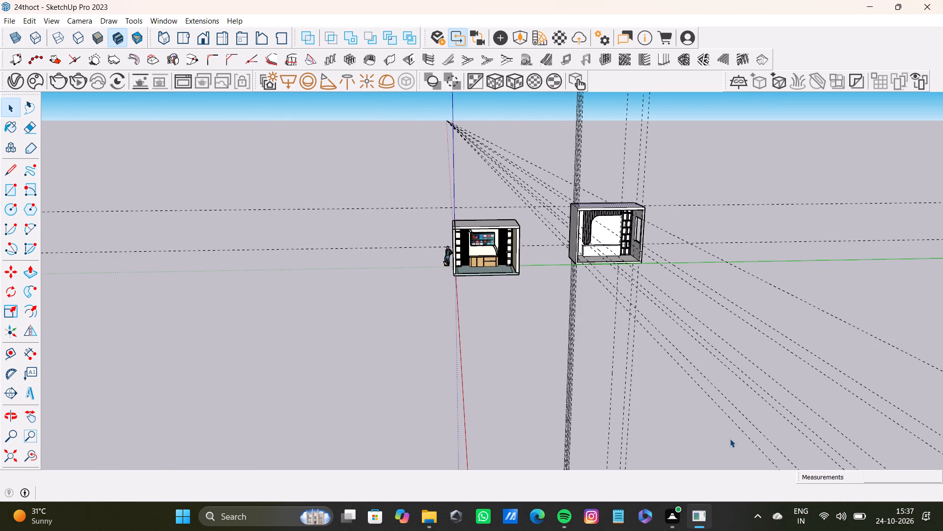
scroll(606, 227, up, 14)
scroll(594, 255, down, 2)
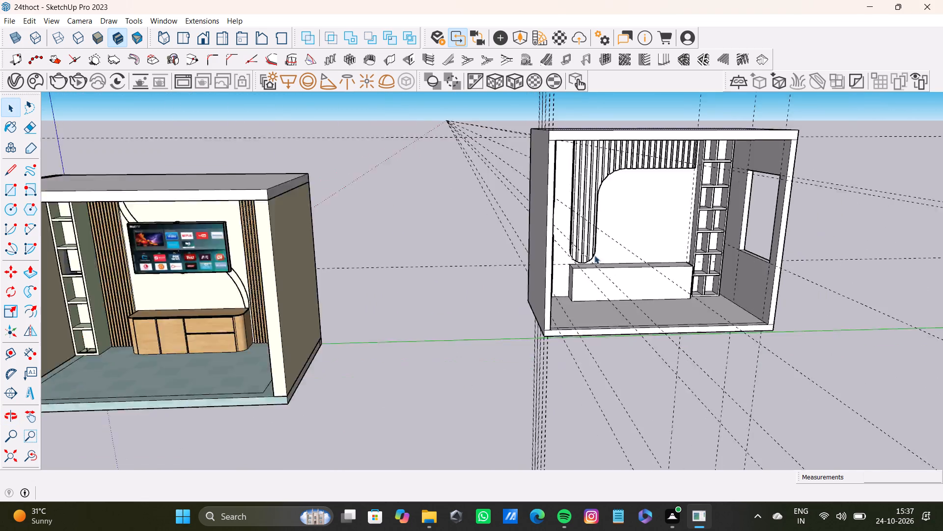
scroll(594, 255, down, 7)
shift+middle_drag(613, 261, 360, 207)
scroll(484, 271, up, 8)
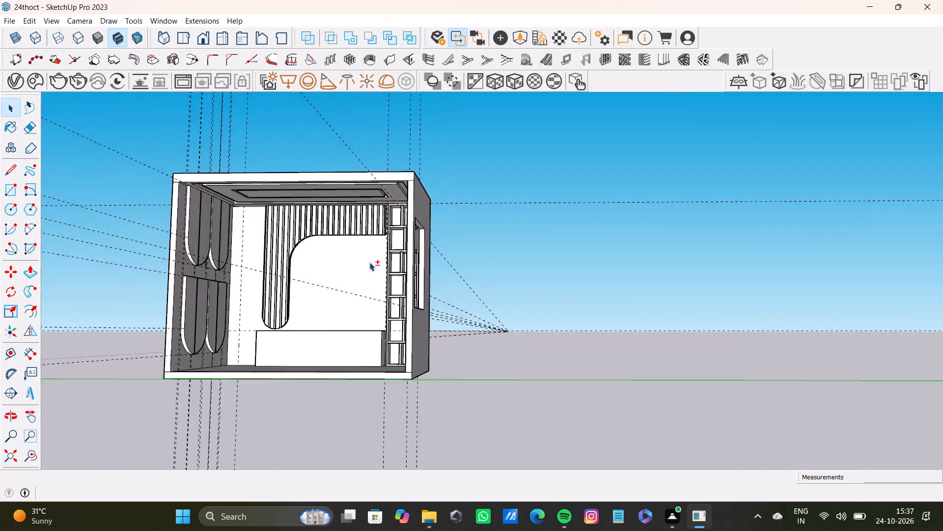
shift+middle_drag(369, 262, 461, 323)
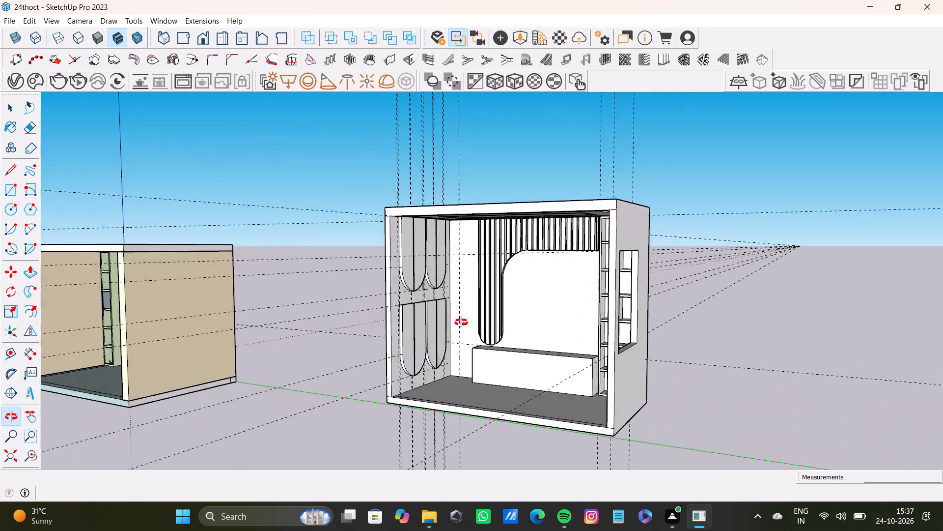
shift+middle_drag(461, 323, 461, 321)
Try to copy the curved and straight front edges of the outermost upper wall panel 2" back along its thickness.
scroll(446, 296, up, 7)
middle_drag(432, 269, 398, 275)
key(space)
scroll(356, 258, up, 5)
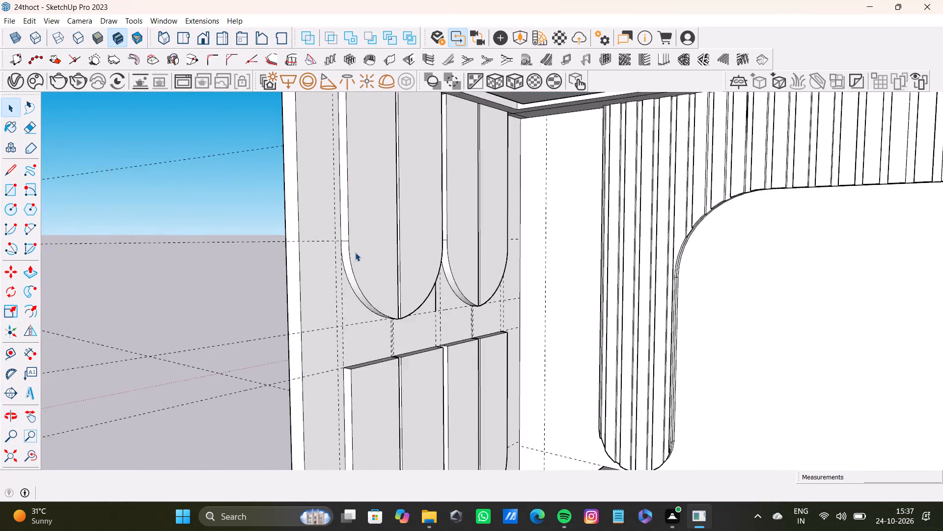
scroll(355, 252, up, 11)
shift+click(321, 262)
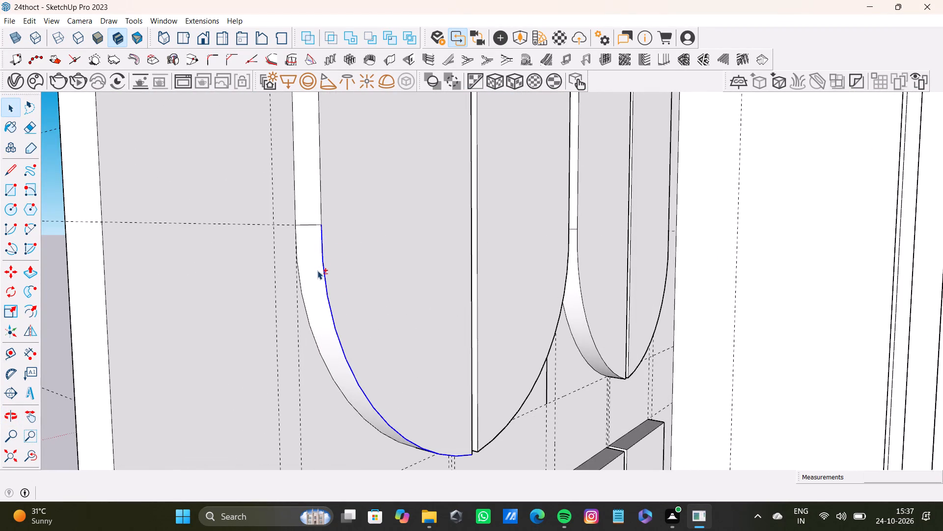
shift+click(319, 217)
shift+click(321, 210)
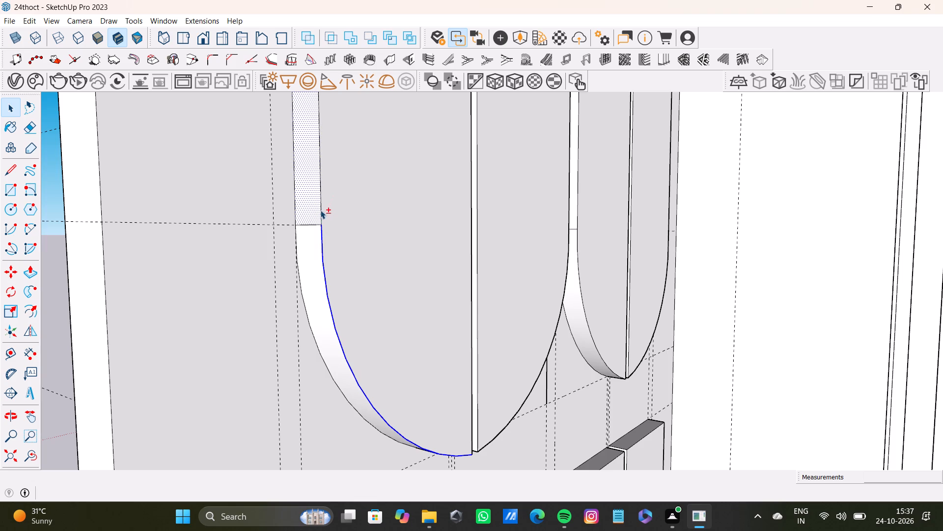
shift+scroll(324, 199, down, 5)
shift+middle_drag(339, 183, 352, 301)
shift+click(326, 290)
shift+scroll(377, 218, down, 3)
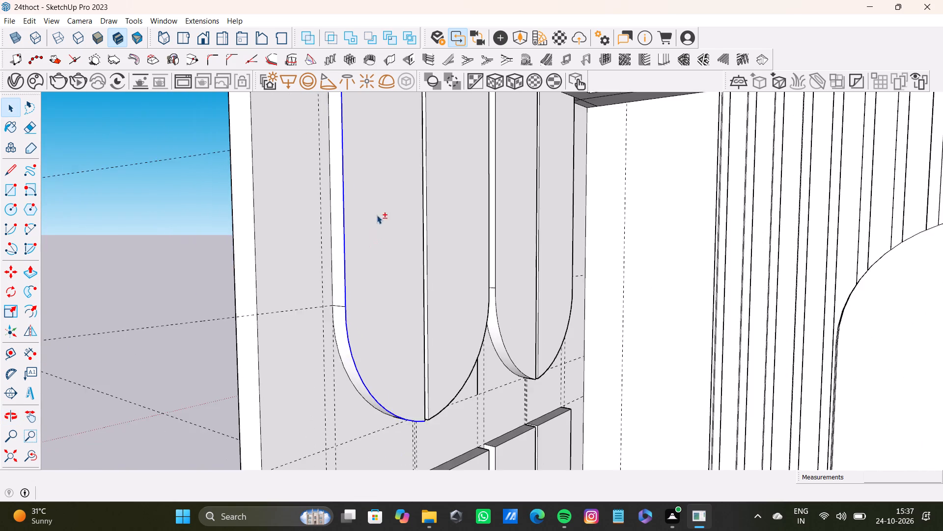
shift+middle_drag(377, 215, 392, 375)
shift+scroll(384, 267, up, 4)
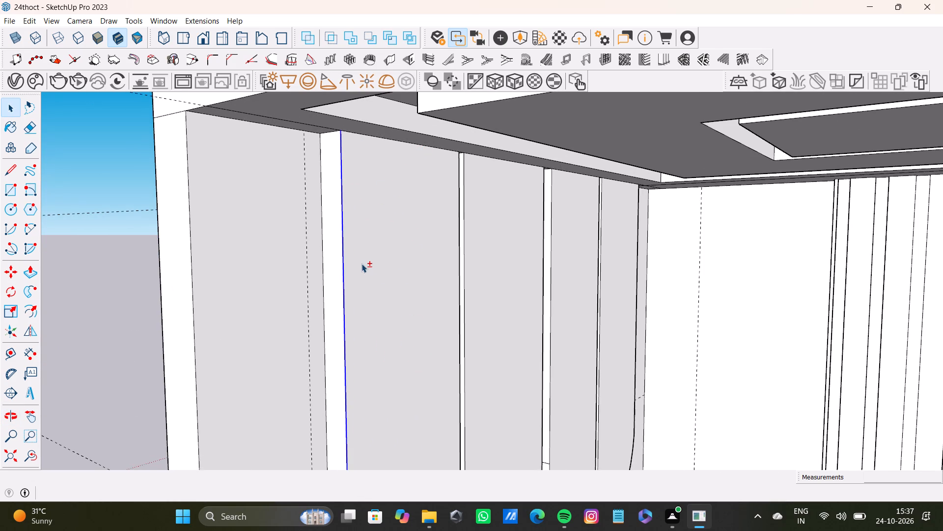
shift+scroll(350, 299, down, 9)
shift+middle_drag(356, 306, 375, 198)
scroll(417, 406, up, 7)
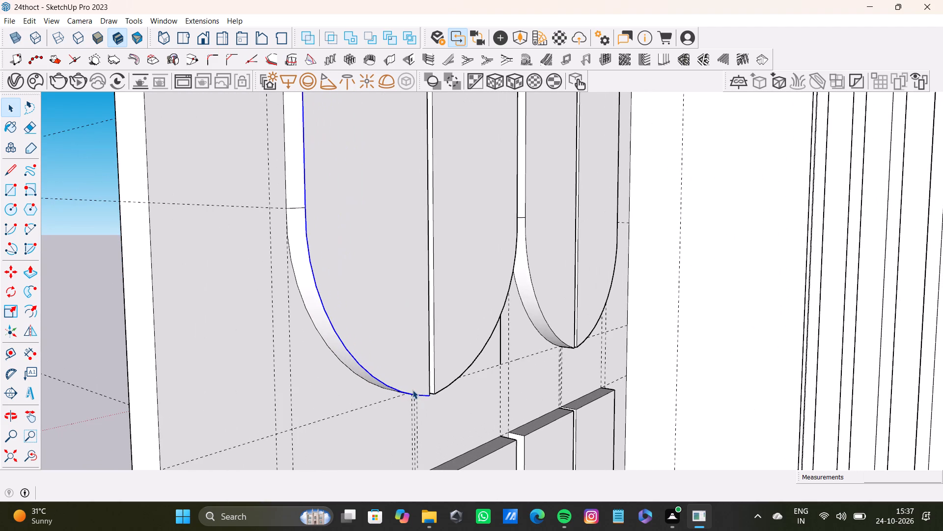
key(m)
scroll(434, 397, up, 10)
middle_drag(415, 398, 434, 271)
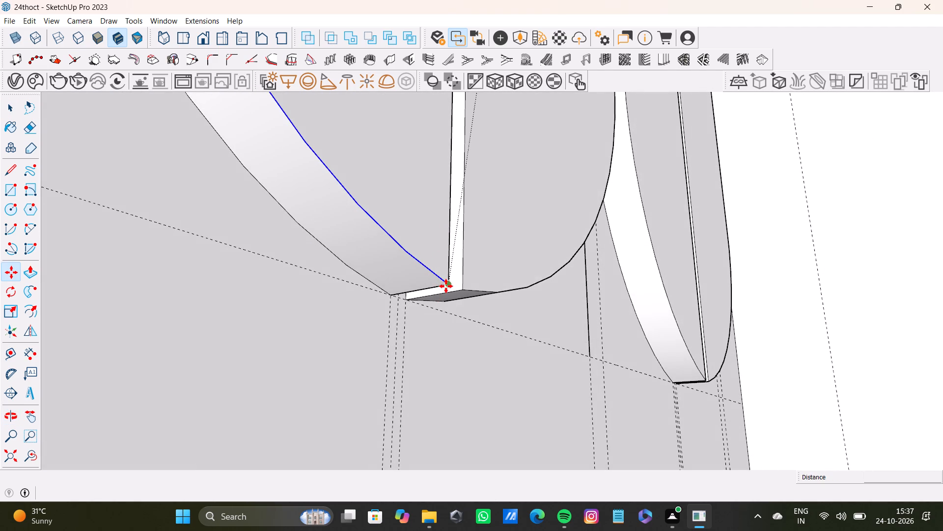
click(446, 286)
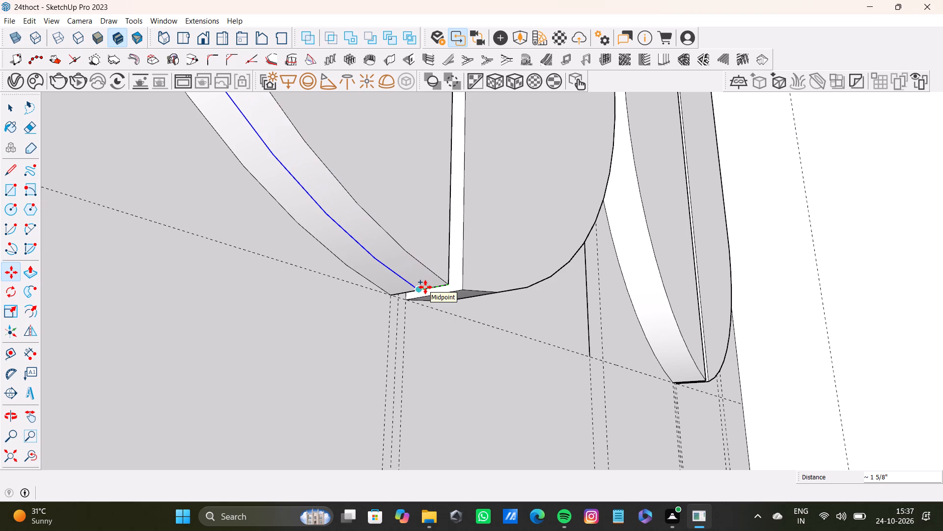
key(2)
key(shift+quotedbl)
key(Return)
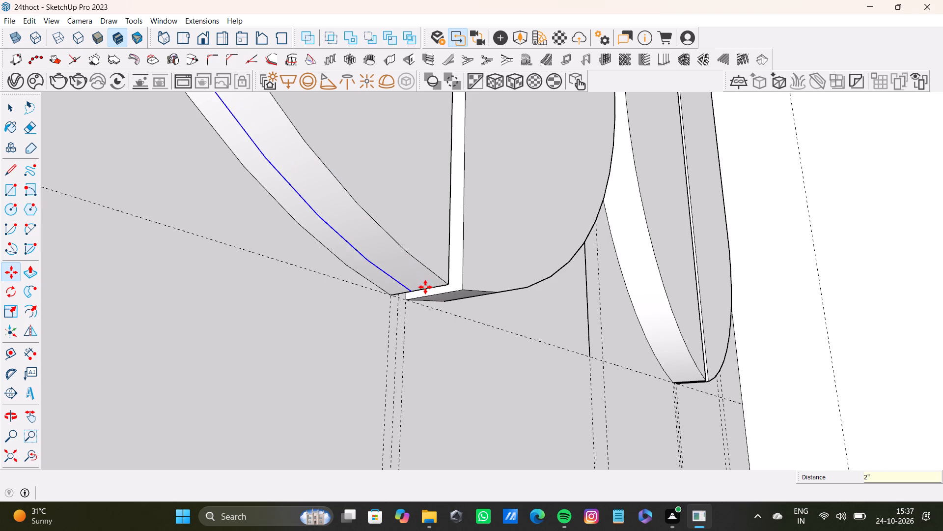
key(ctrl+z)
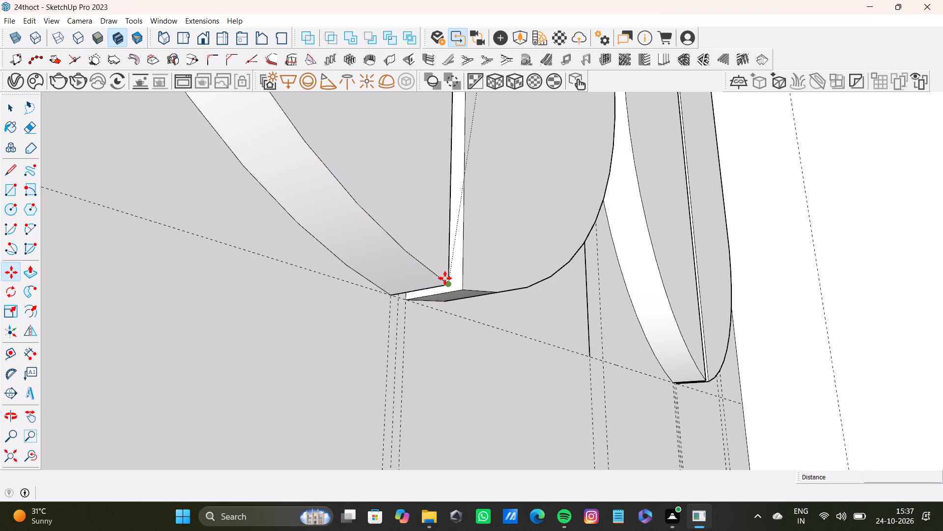
Copy the curved and straight front edges of the outermost upper wall panel 1" back along its thickness.
key(space)
click(443, 280)
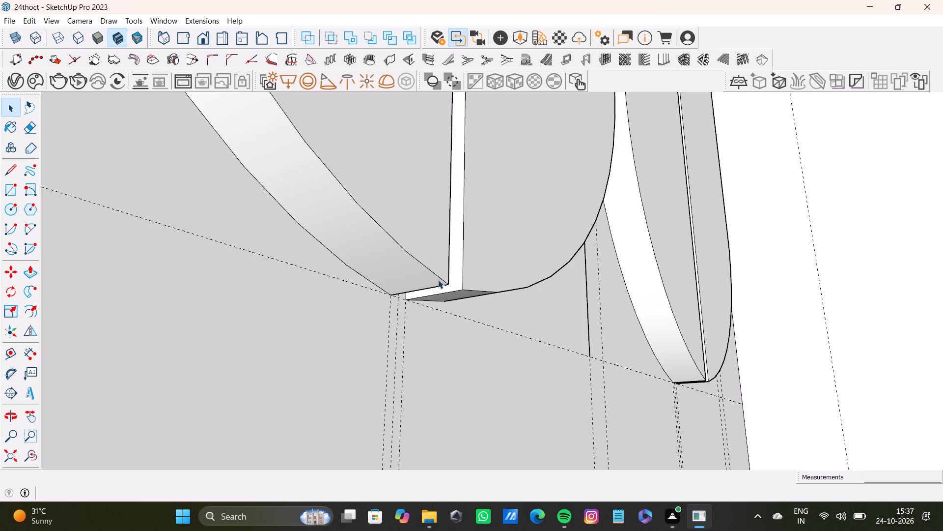
shift+scroll(350, 210, down, 4)
shift+middle_drag(361, 201, 401, 300)
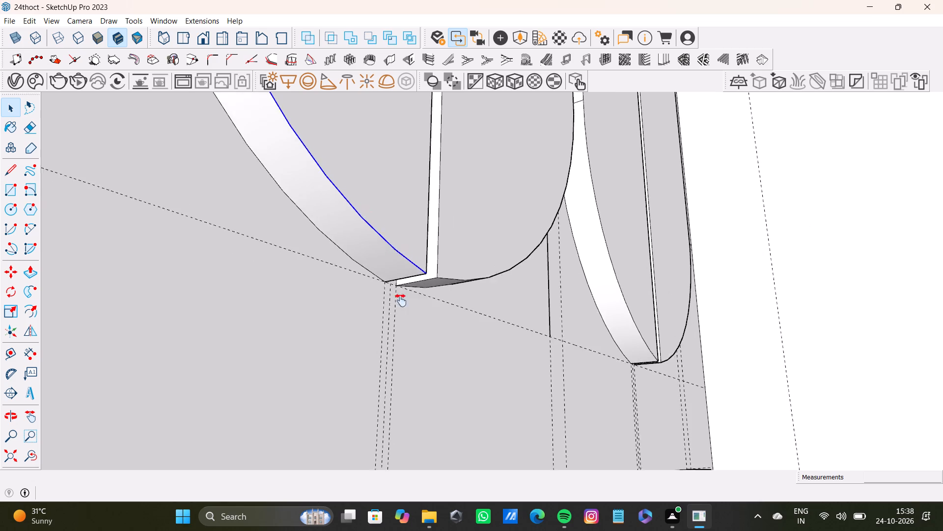
shift+middle_drag(401, 300, 424, 358)
shift+scroll(381, 251, down, 4)
shift+scroll(430, 282, up, 8)
middle_drag(455, 321, 289, 364)
scroll(375, 379, up, 5)
middle_drag(385, 375, 274, 371)
scroll(322, 390, up, 3)
shift+click(351, 406)
shift+scroll(351, 397, down, 9)
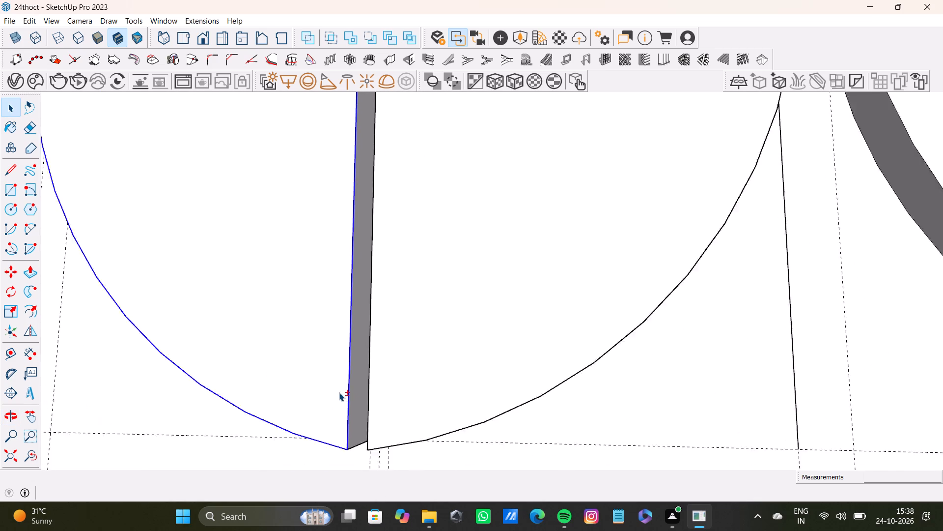
shift+scroll(339, 392, down, 8)
shift+middle_drag(292, 352, 455, 459)
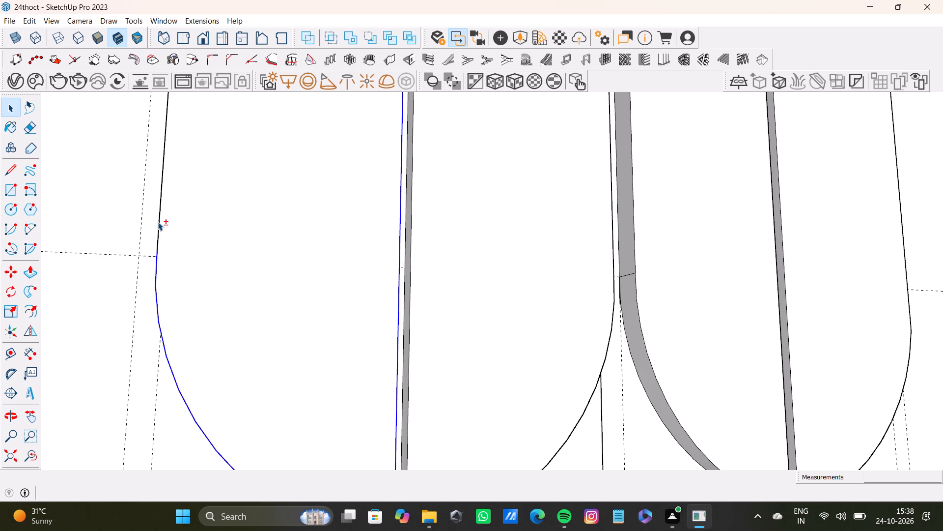
shift+click(158, 222)
shift+scroll(182, 239, down, 4)
shift+scroll(184, 240, up, 1)
shift+middle_drag(184, 240, 415, 429)
scroll(357, 337, down, 4)
shift+middle_drag(358, 242, 358, 354)
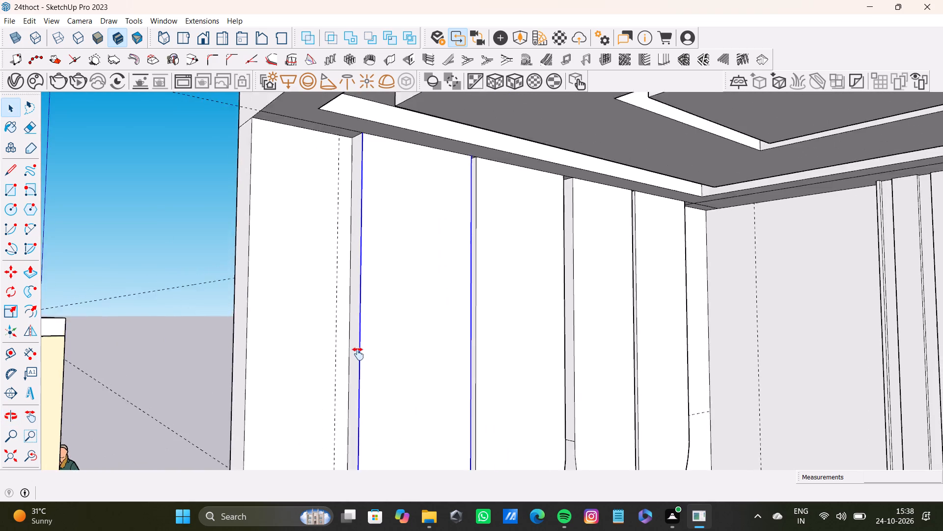
shift+middle_drag(358, 354, 390, 355)
key(m)
scroll(372, 228, up, 4)
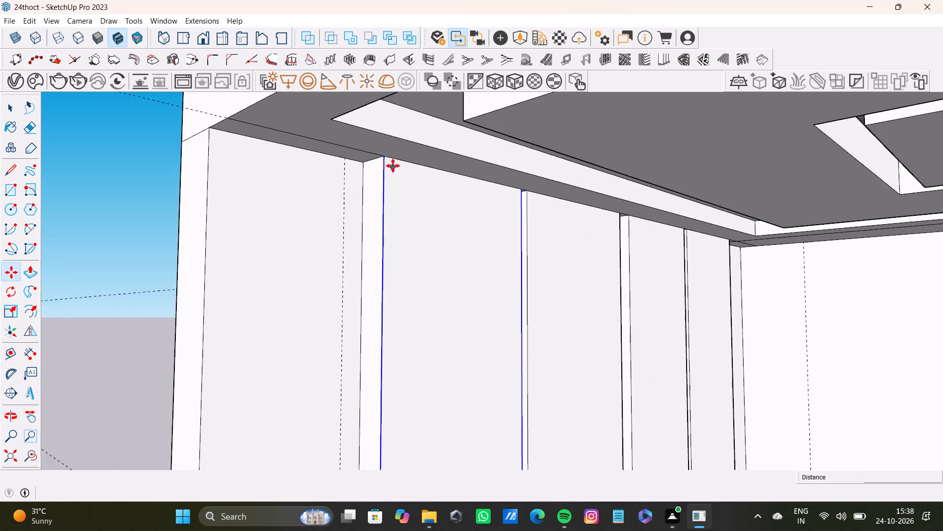
scroll(393, 166, up, 4)
ctrl+click(383, 157)
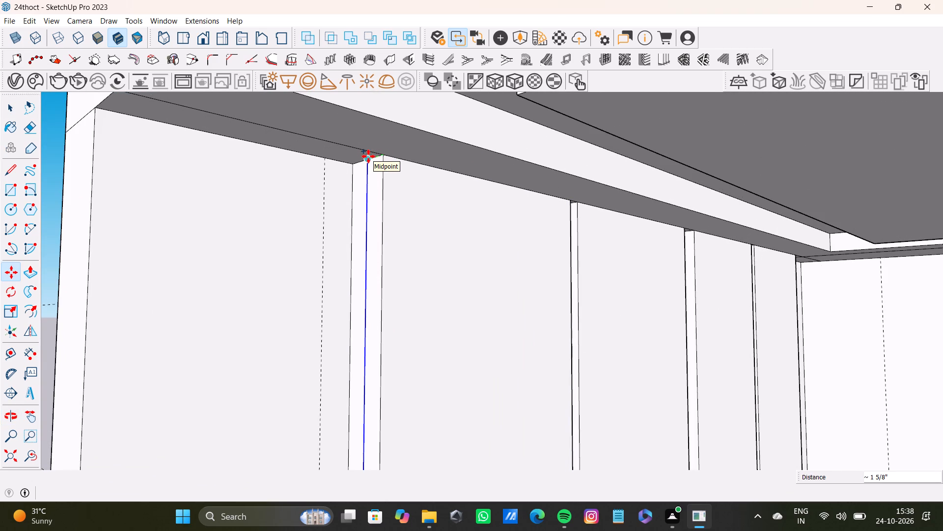
key(1)
key(shift+quotedbl)
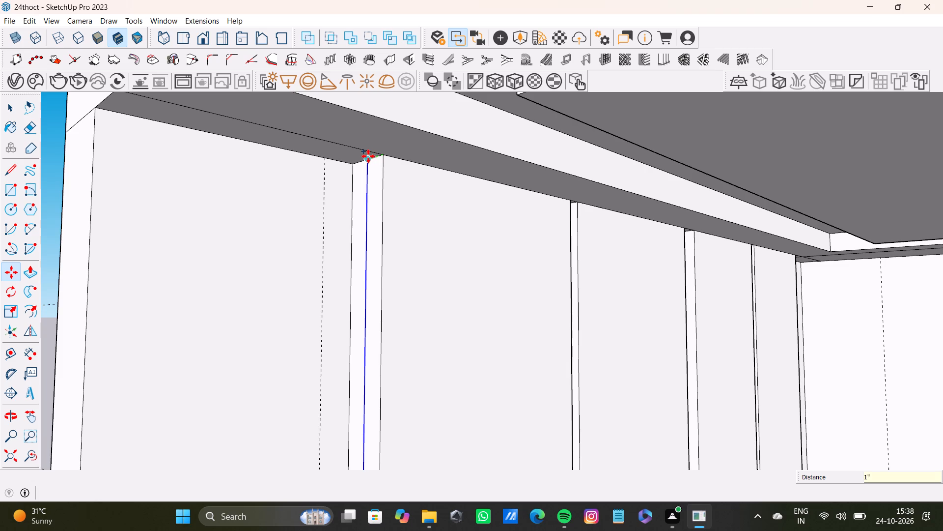
key(Return)
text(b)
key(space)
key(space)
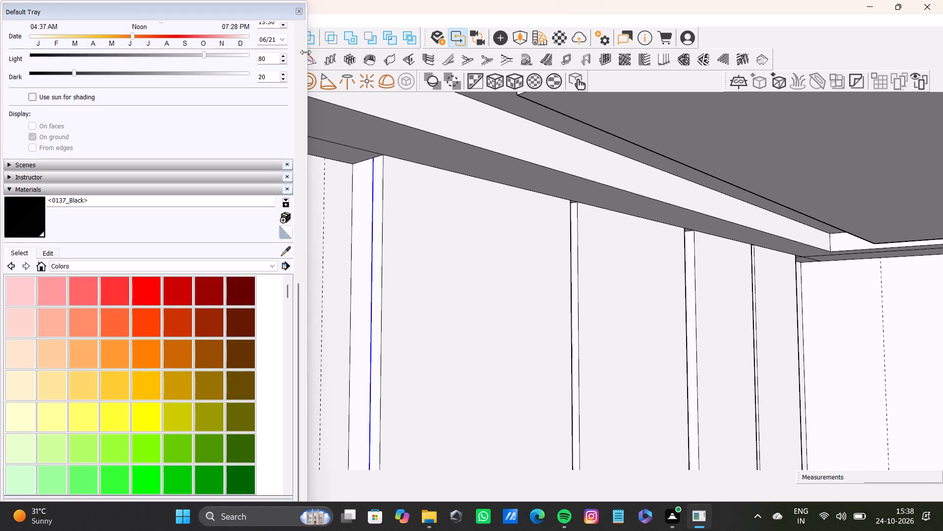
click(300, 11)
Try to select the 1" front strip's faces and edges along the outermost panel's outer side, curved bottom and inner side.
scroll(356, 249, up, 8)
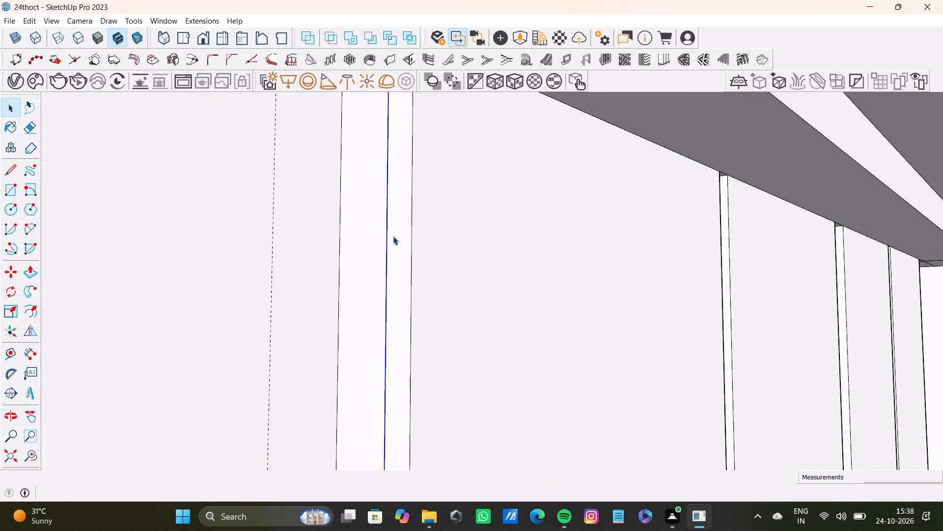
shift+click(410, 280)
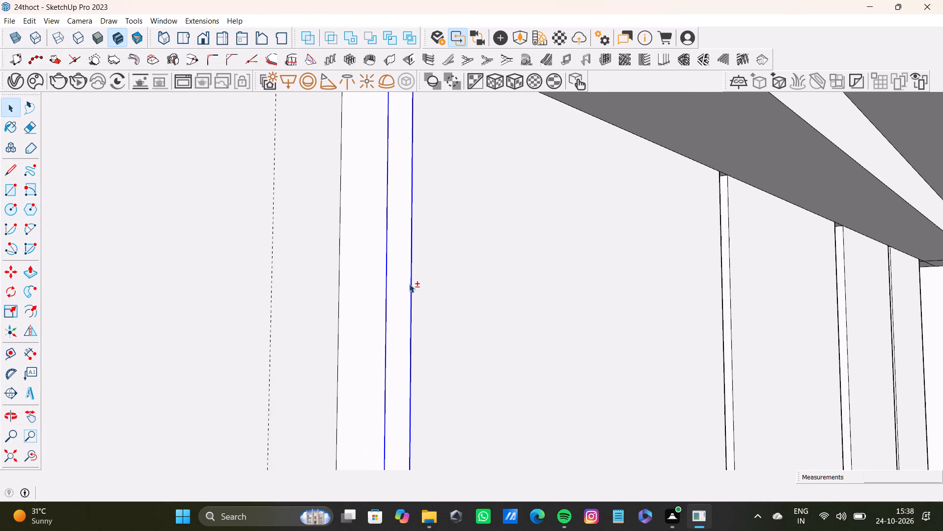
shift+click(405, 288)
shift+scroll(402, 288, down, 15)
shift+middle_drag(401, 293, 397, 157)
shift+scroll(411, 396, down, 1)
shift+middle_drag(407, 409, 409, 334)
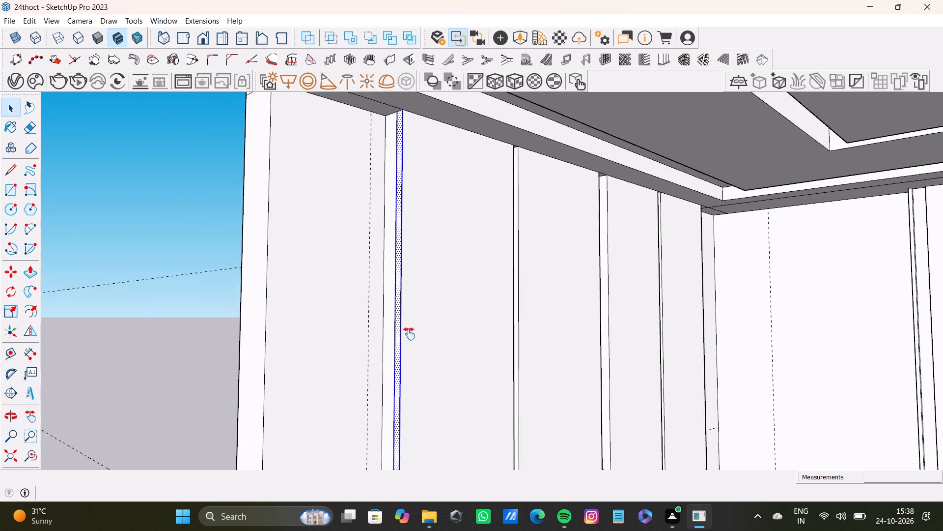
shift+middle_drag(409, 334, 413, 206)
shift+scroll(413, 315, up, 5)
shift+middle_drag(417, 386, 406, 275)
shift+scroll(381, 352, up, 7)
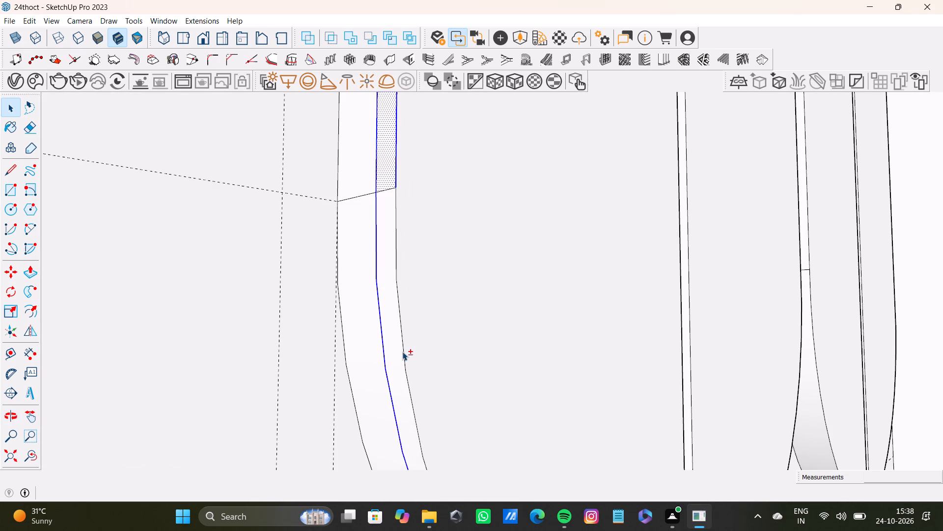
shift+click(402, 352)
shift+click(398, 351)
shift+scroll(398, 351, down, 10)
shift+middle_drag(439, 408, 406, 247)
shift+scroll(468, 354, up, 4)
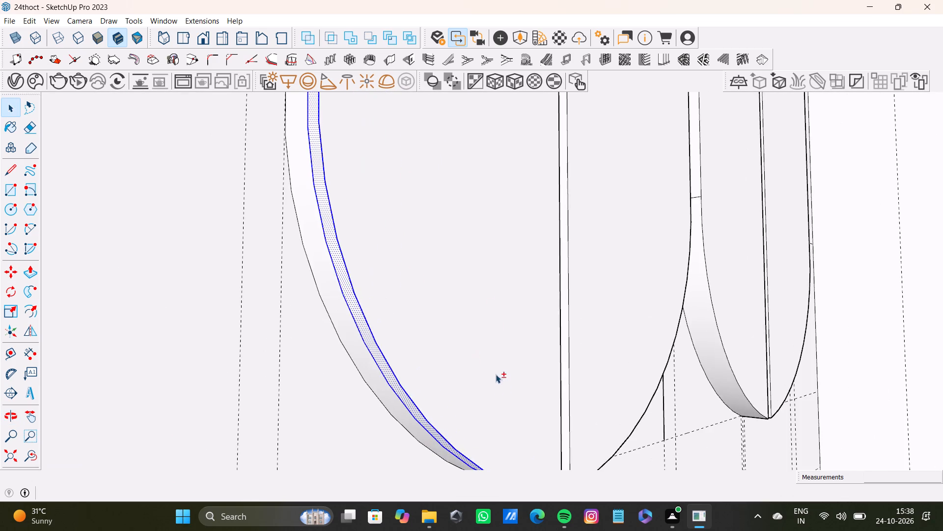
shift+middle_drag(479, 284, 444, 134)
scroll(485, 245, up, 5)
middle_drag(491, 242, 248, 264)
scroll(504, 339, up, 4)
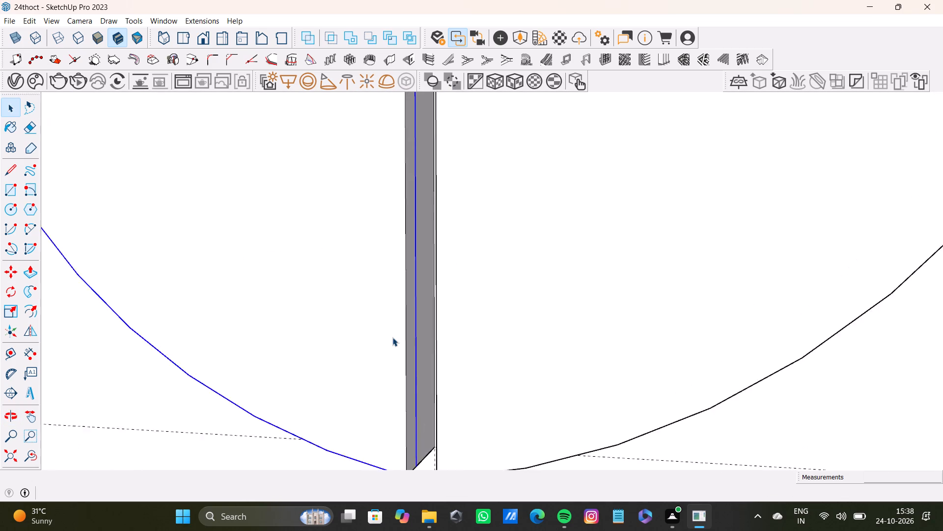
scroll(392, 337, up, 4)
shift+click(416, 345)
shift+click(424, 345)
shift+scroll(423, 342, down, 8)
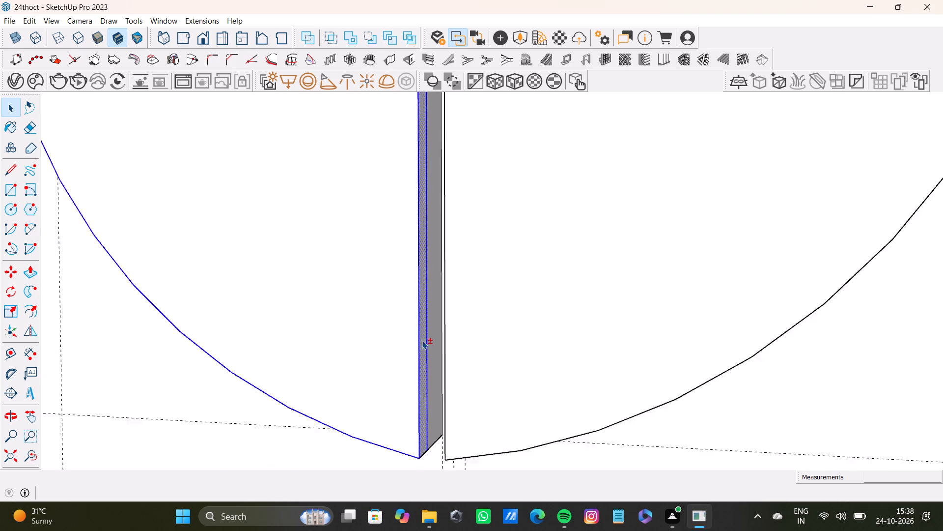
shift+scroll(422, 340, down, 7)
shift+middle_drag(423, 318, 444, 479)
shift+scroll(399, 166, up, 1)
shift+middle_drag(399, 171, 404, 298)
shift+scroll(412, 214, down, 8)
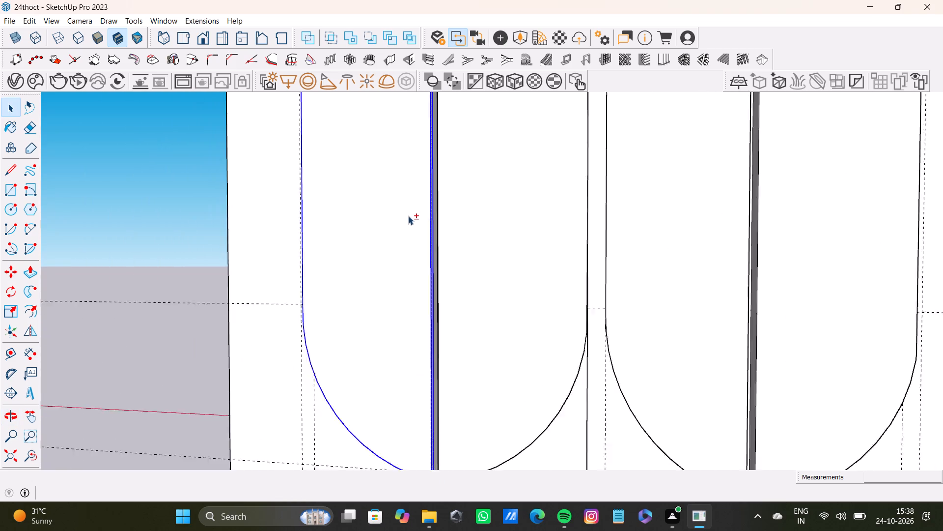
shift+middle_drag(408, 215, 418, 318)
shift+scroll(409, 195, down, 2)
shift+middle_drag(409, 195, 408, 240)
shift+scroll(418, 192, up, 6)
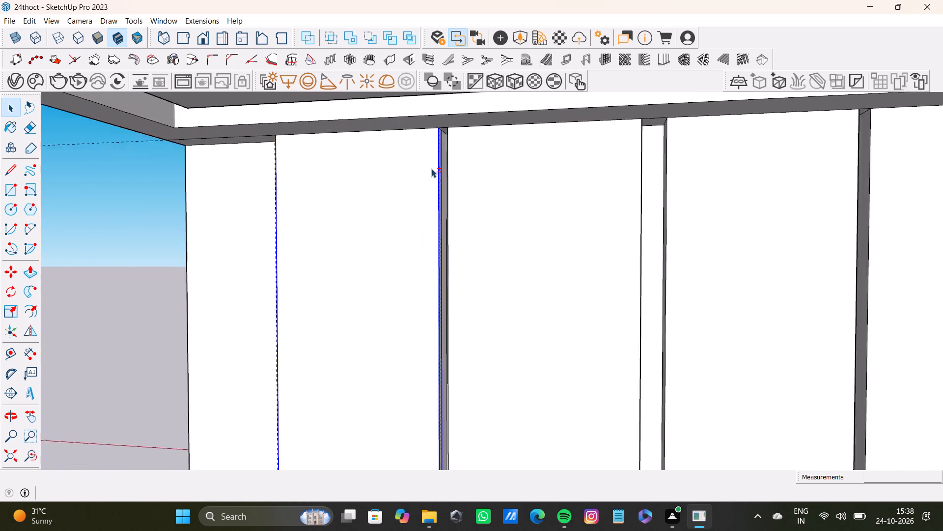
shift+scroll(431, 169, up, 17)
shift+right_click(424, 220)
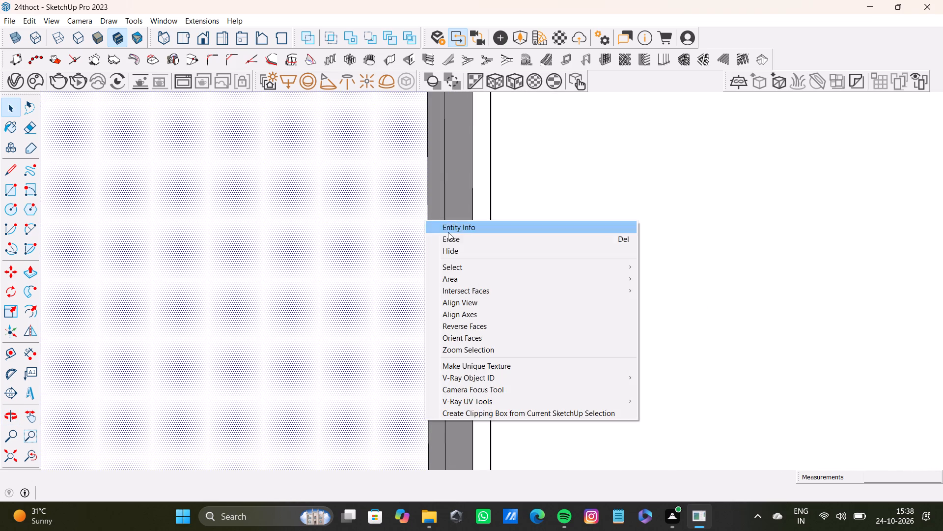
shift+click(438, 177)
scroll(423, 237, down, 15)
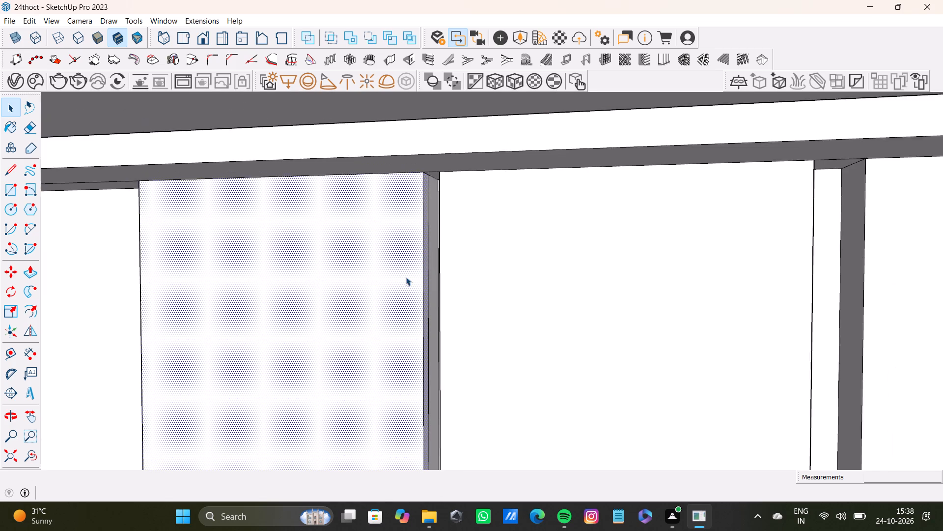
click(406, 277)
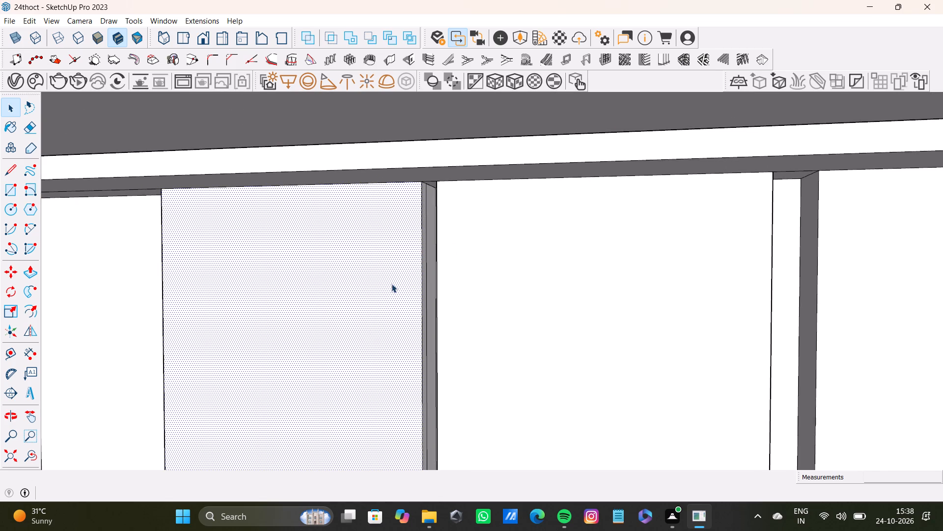
Group the 1" front strip running around the outermost panel's vertical sides and curved bottom, leaving out the panel's front face.
scroll(387, 282, up, 8)
middle_drag(413, 268, 348, 273)
scroll(500, 302, up, 10)
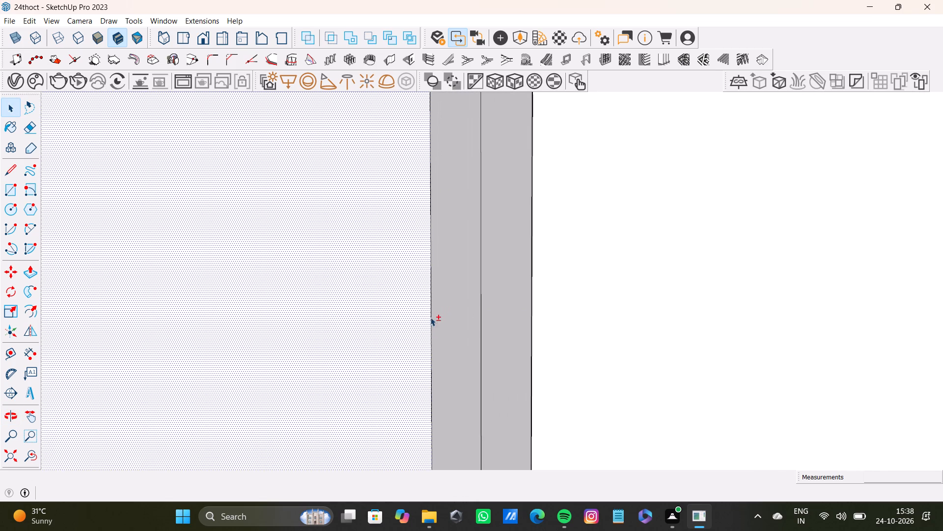
shift+click(430, 322)
shift+click(452, 326)
shift+click(480, 333)
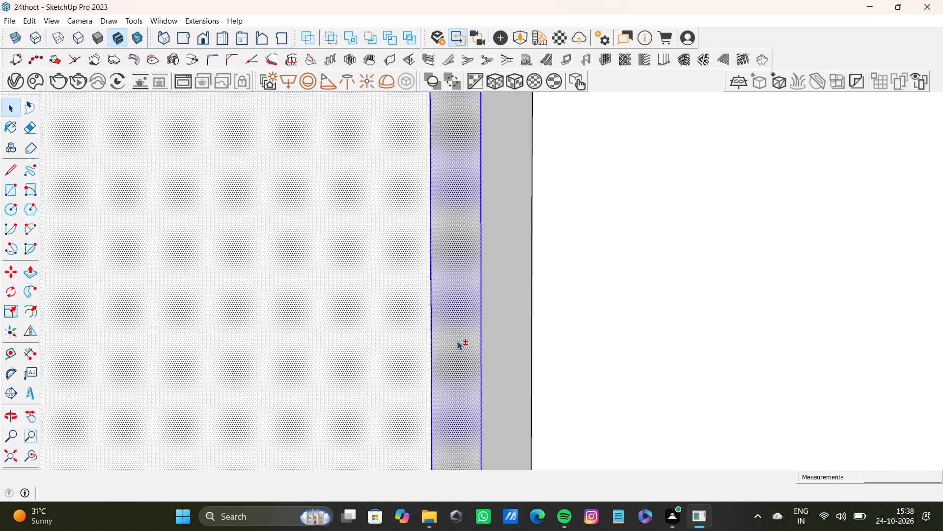
shift+scroll(457, 341, down, 16)
shift+middle_drag(463, 355, 459, 196)
shift+scroll(468, 404, down, 1)
shift+middle_drag(466, 418, 466, 208)
shift+middle_drag(478, 296, 479, 108)
shift+middle_drag(475, 345, 471, 89)
shift+middle_drag(492, 349, 495, 92)
shift+scroll(485, 295, down, 2)
shift+middle_drag(491, 410, 492, 176)
shift+scroll(496, 322, up, 4)
shift+middle_drag(491, 344, 490, 342)
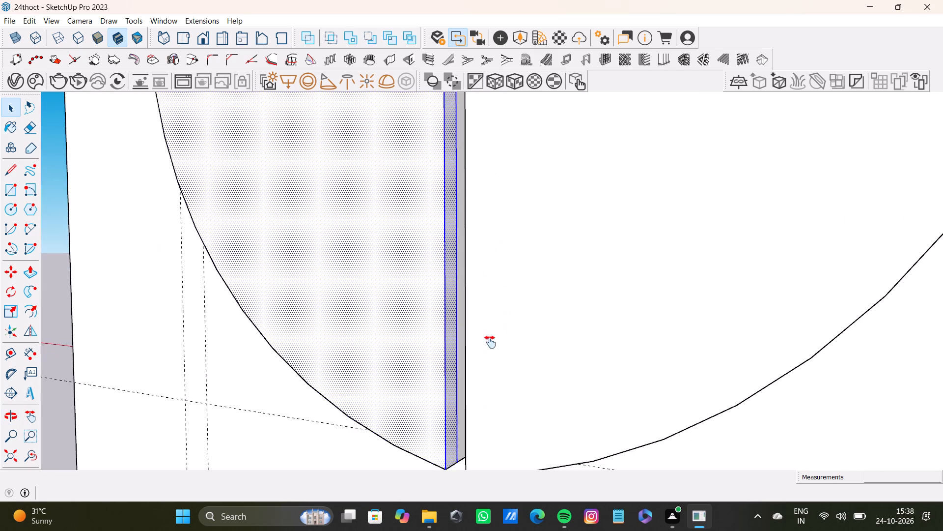
shift+middle_drag(490, 342, 505, 247)
shift+scroll(493, 385, up, 3)
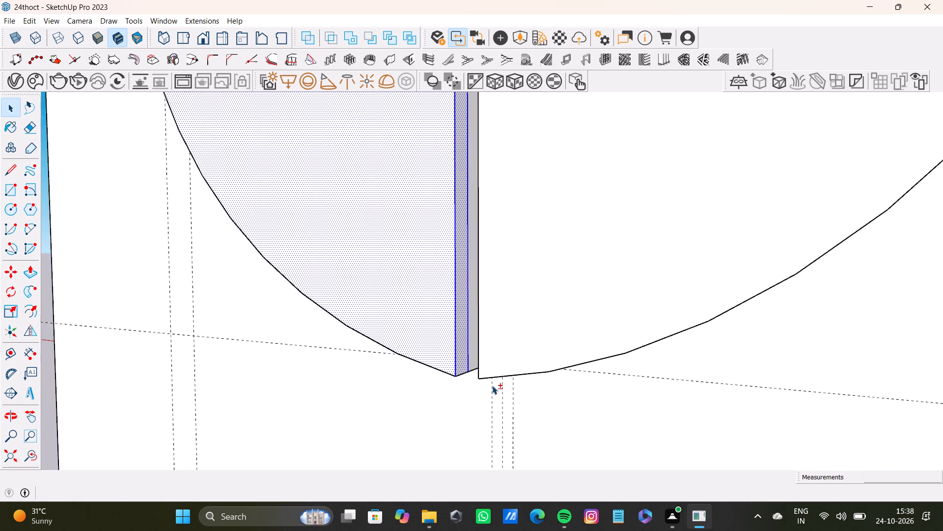
shift+scroll(492, 385, up, 9)
shift+click(453, 359)
shift+scroll(448, 363, down, 10)
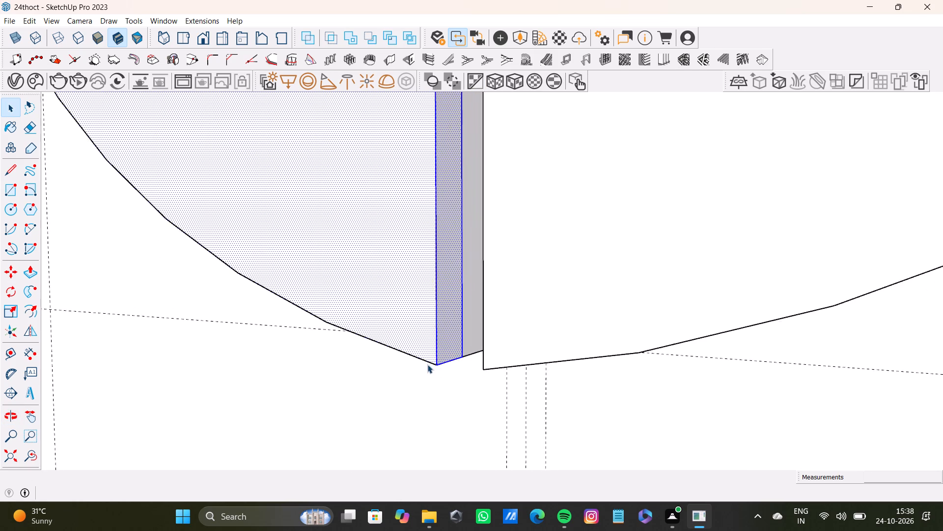
shift+scroll(427, 364, down, 2)
middle_drag(426, 364, 654, 363)
scroll(471, 317, down, 4)
middle_drag(464, 328, 598, 295)
scroll(562, 321, up, 7)
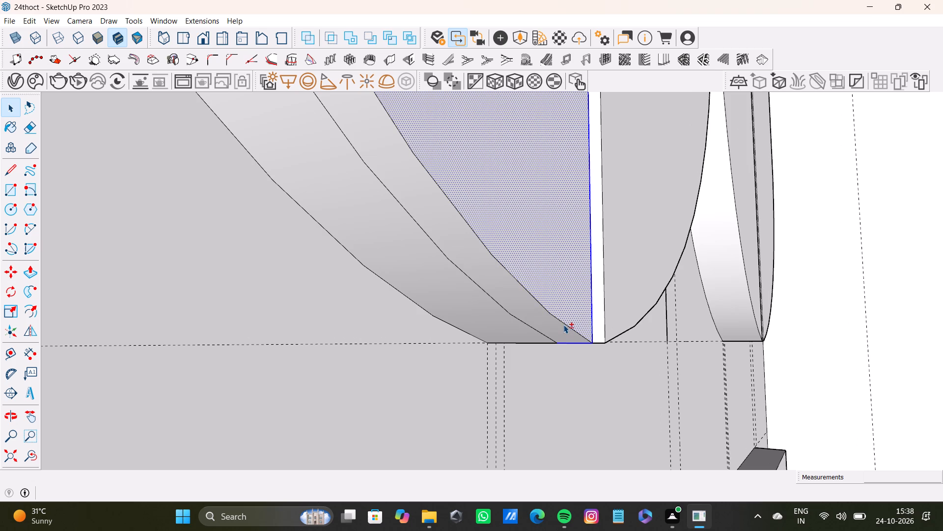
shift+click(566, 325)
shift+click(559, 334)
shift+click(524, 323)
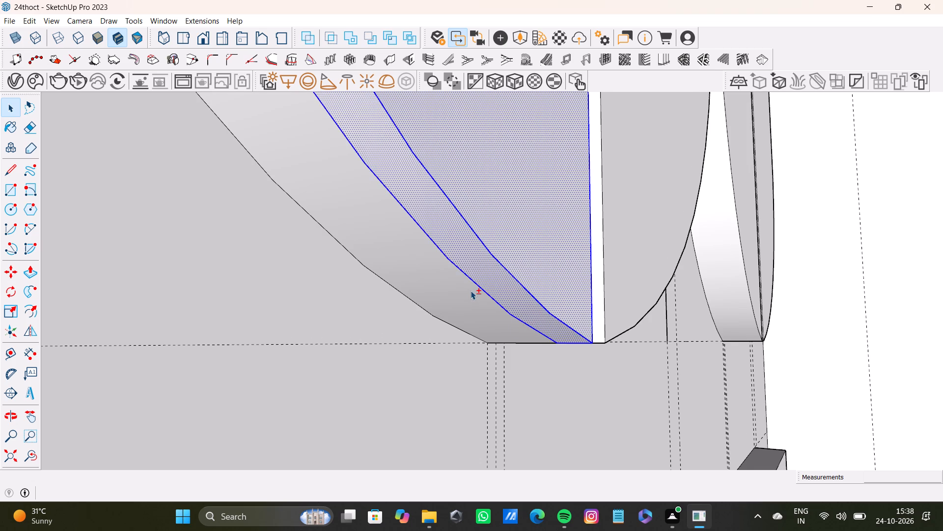
shift+scroll(471, 291, down, 11)
shift+middle_drag(467, 267, 500, 389)
shift+scroll(494, 319, down, 9)
shift+middle_drag(478, 276, 458, 351)
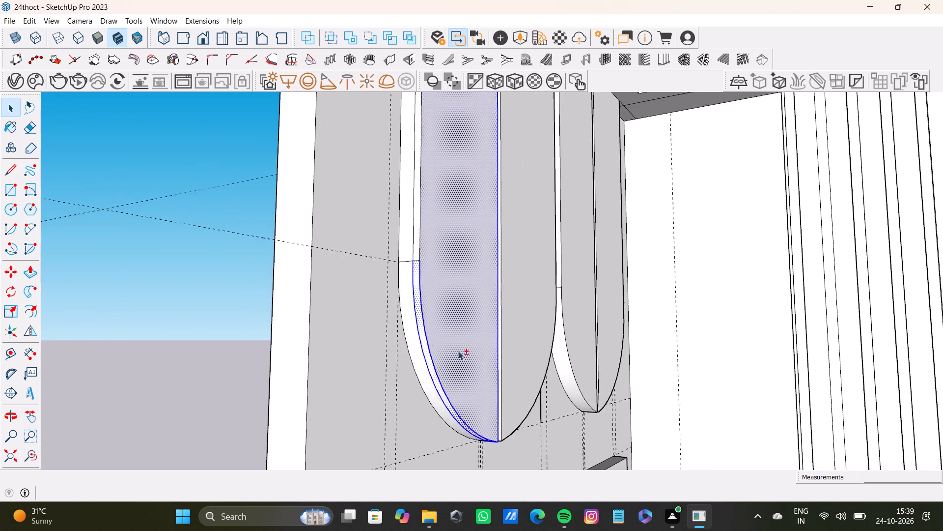
shift+middle_drag(458, 351, 460, 367)
shift+scroll(425, 248, up, 12)
shift+click(398, 259)
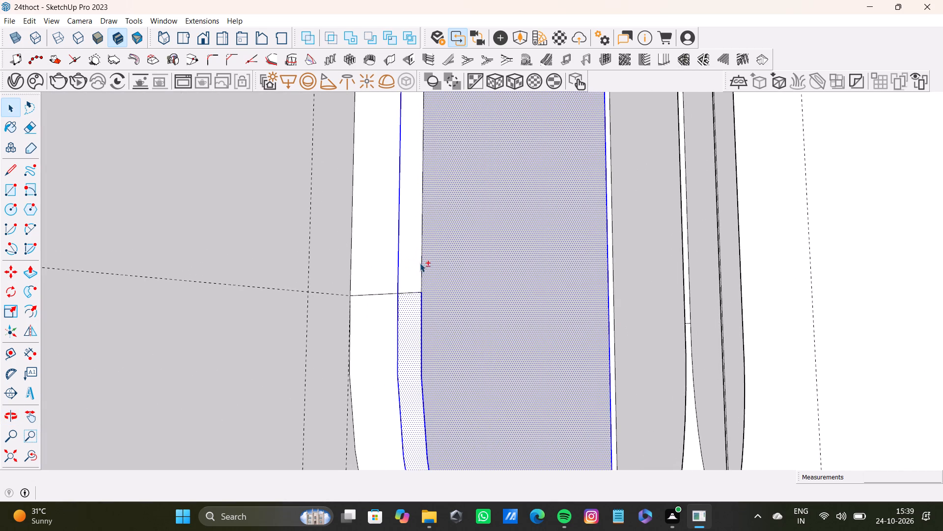
shift+click(420, 268)
shift+click(412, 270)
shift+scroll(426, 252, down, 7)
shift+middle_drag(464, 181, 443, 400)
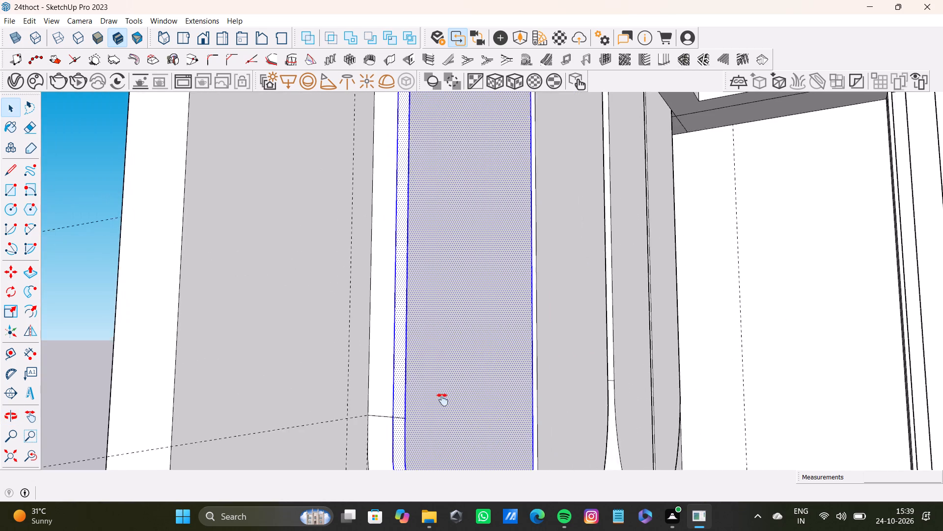
shift+middle_drag(443, 400, 443, 398)
shift+scroll(449, 268, down, 4)
shift+middle_drag(451, 248, 439, 406)
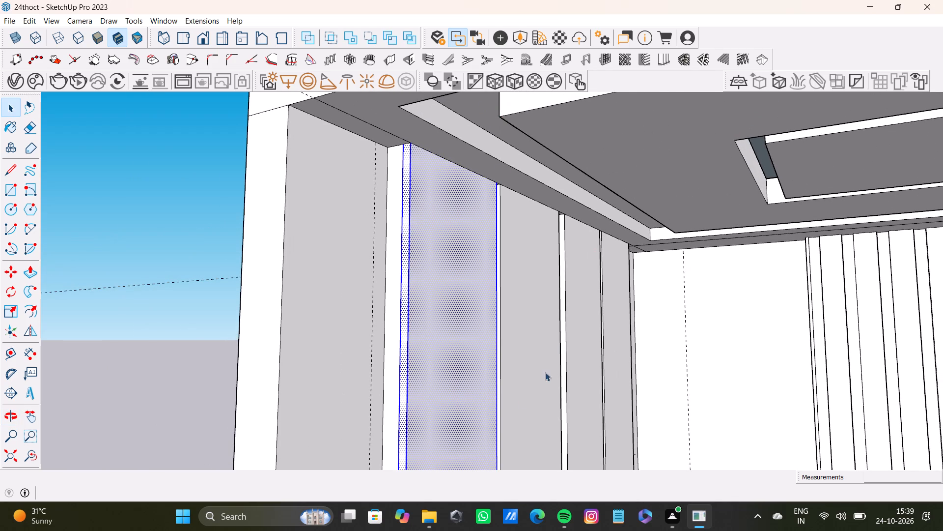
shift+scroll(439, 236, up, 5)
shift+click(446, 235)
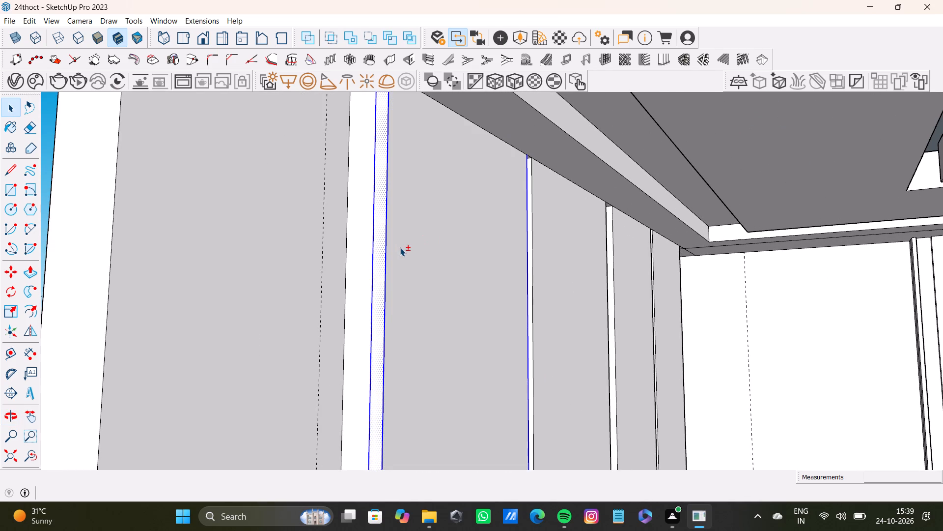
shift+right_click(378, 263)
shift+click(403, 356)
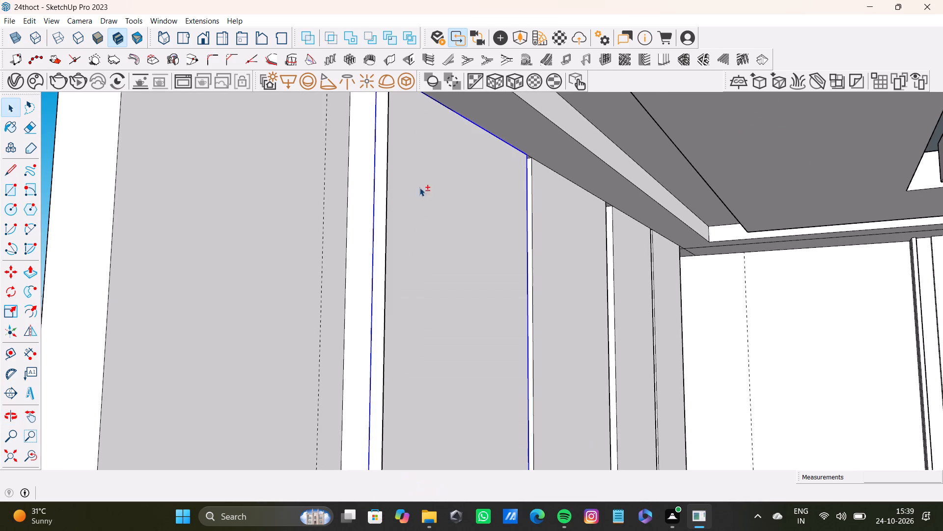
Convert the grouped panel edge strip into a V-Ray mesh light.
shift+click(409, 82)
Copy the curved bottom and both straight front edges of the second upper wall panel 1" back along its thickness.
scroll(461, 227, down, 4)
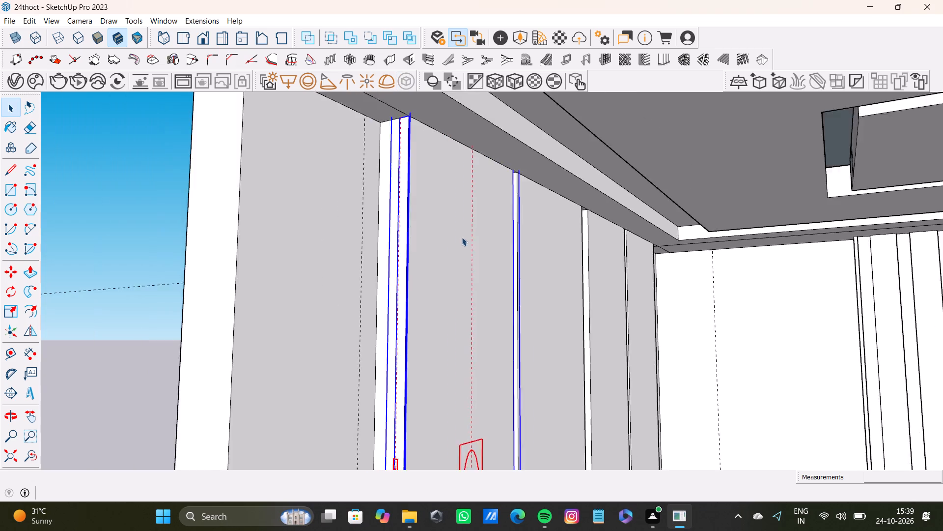
scroll(462, 237, down, 9)
middle_drag(512, 316, 365, 167)
scroll(462, 300, up, 5)
shift+middle_drag(484, 280, 499, 301)
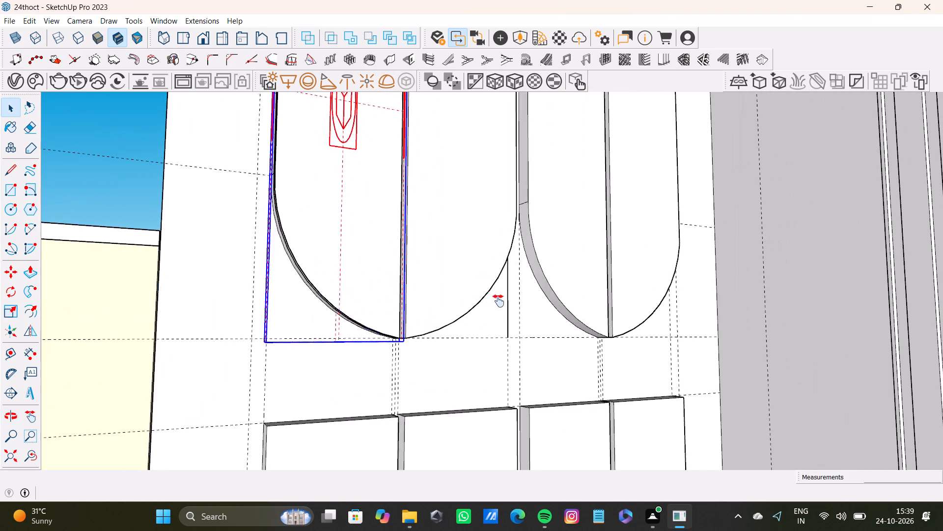
shift+middle_drag(499, 301, 391, 325)
scroll(461, 323, up, 9)
middle_drag(482, 331, 514, 335)
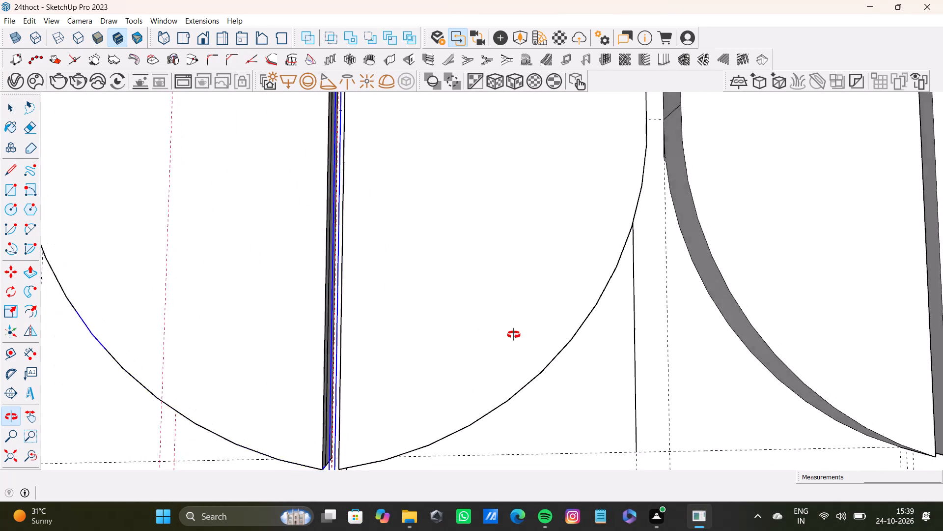
middle_drag(514, 335, 377, 381)
key(space)
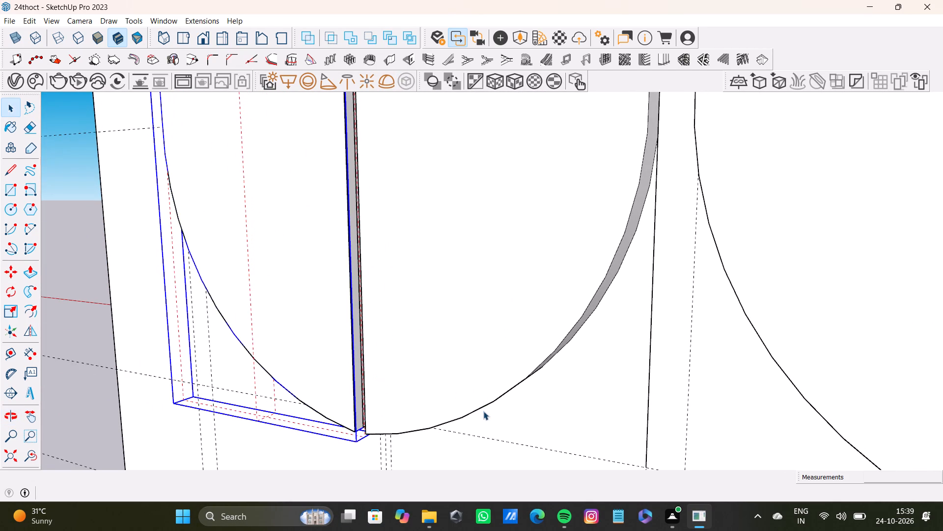
click(483, 406)
shift+middle_drag(367, 416, 388, 414)
middle_drag(451, 413, 567, 402)
shift+scroll(367, 443, up, 8)
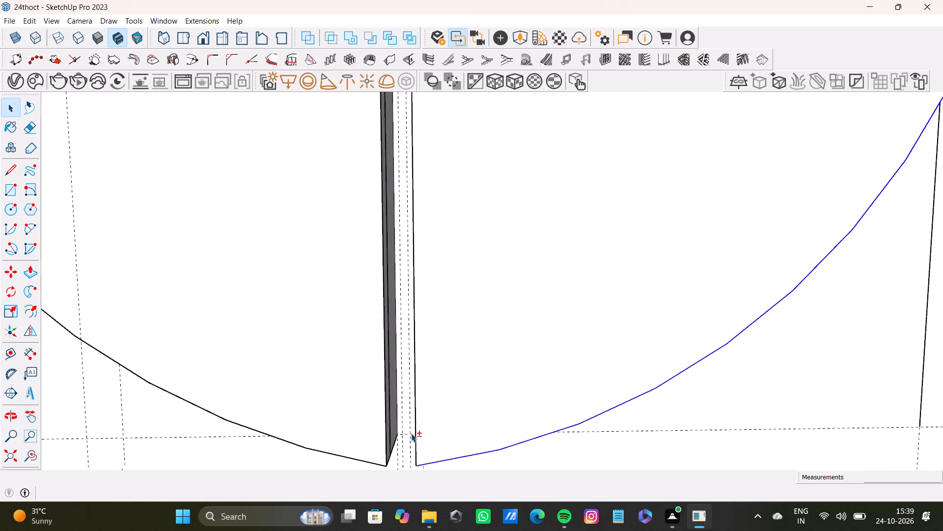
shift+click(420, 438)
shift+scroll(424, 429, down, 15)
shift+middle_drag(520, 383, 460, 456)
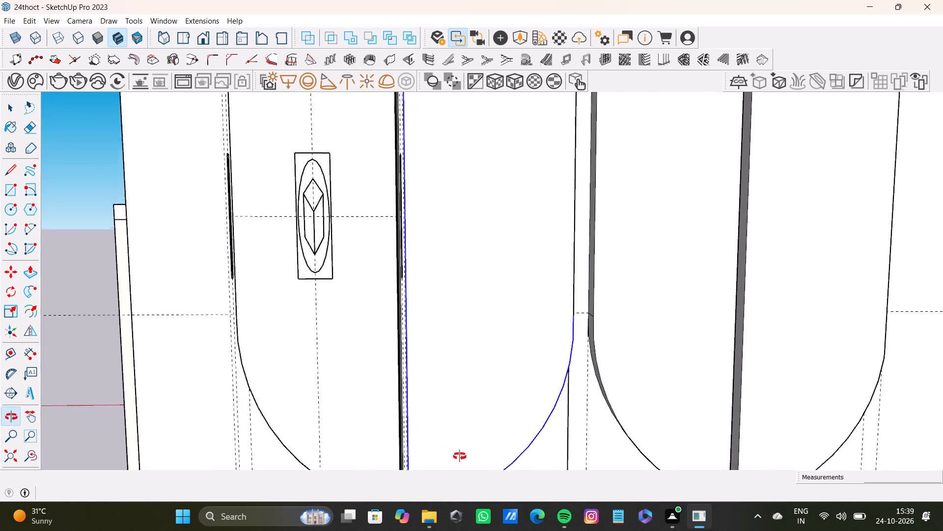
shift+middle_drag(460, 456, 388, 438)
shift+scroll(587, 375, up, 7)
shift+click(543, 246)
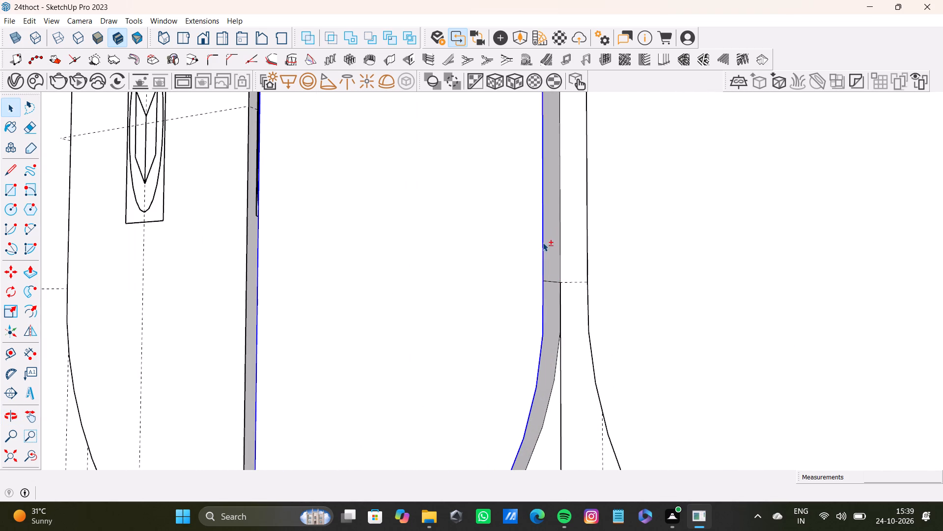
shift+scroll(544, 240, down, 9)
shift+middle_drag(512, 198, 511, 374)
shift+scroll(526, 206, down, 5)
shift+middle_drag(526, 206, 509, 305)
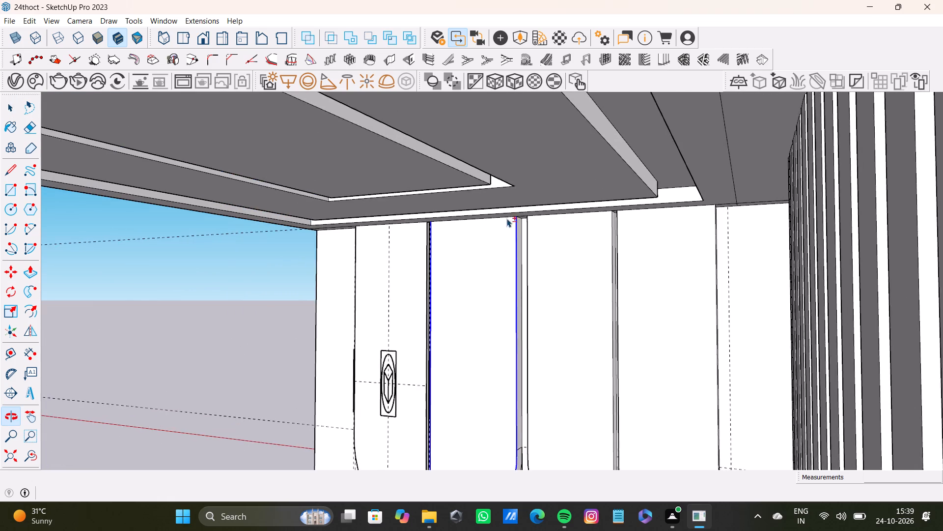
shift+scroll(507, 217, up, 16)
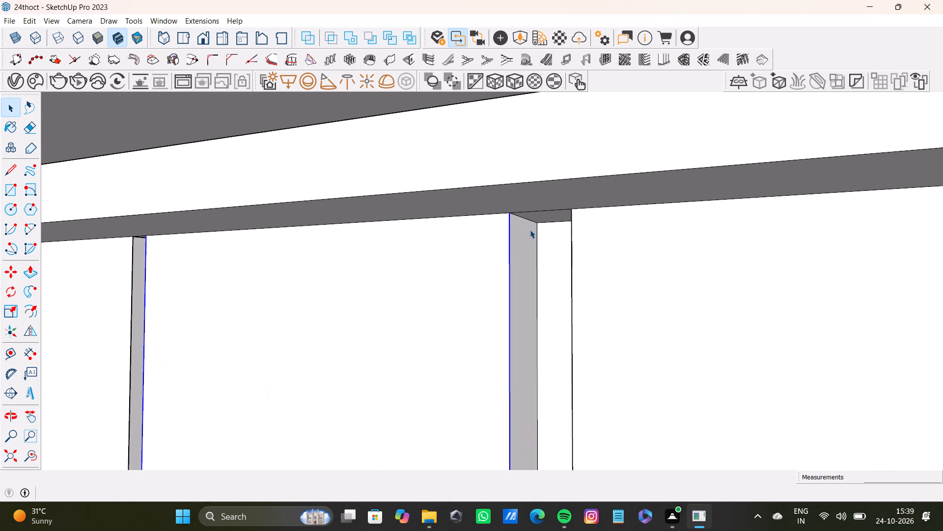
key(m)
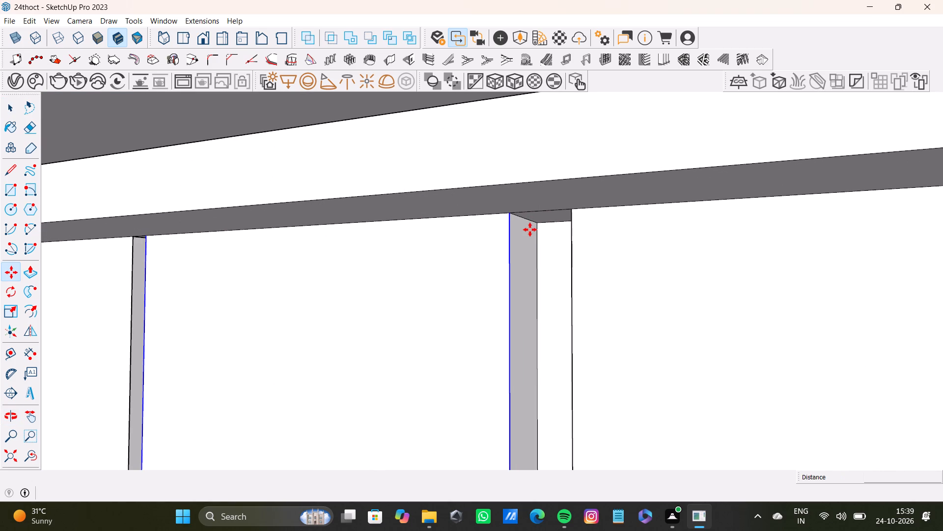
scroll(523, 222, up, 6)
ctrl+click(505, 211)
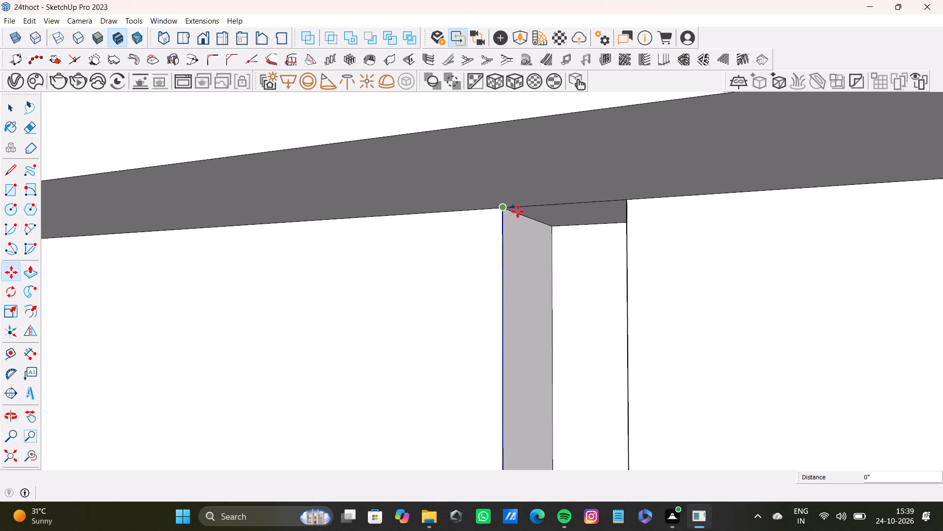
key(1)
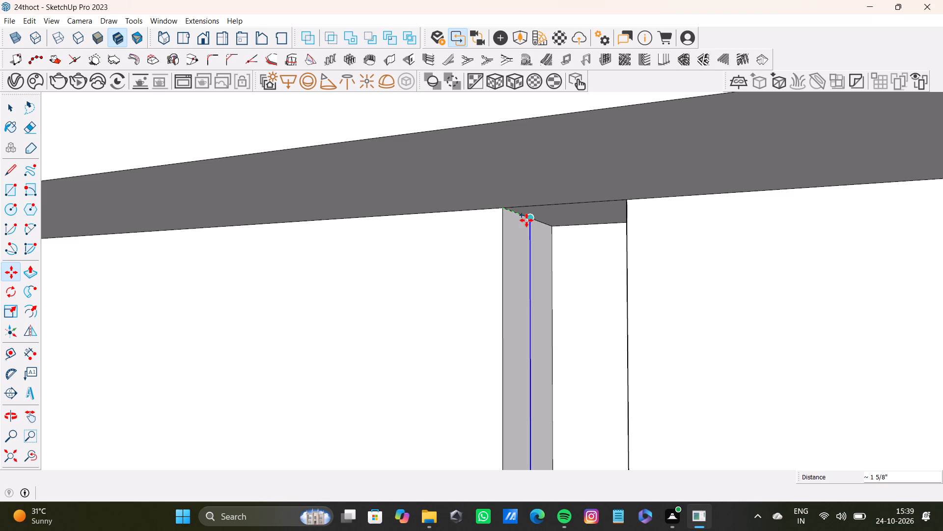
key(shift+quotedbl)
key(Return)
key(space)
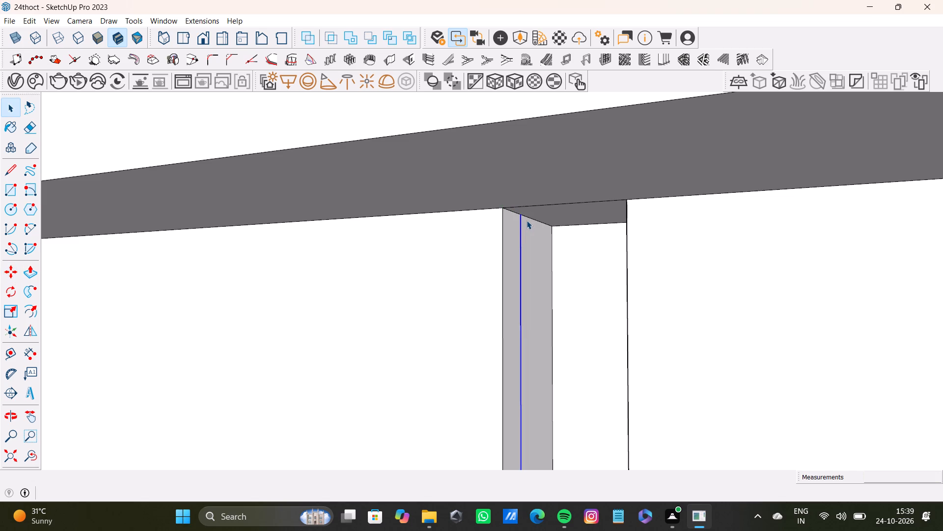
Group the 1" front strip's faces and edges along the second upper panel's vertical sides and curved bottom, leaving out the front face.
shift+click(500, 285)
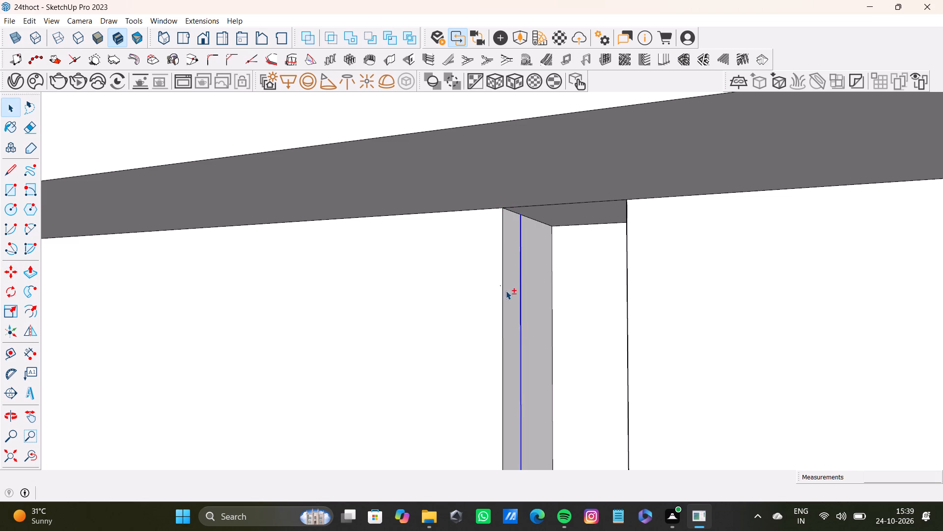
shift+click(511, 291)
shift+scroll(507, 297, down, 10)
shift+middle_drag(507, 349, 520, 65)
shift+scroll(509, 198, down, 4)
shift+middle_drag(486, 365, 508, 130)
shift+scroll(510, 122, up, 1)
shift+scroll(507, 235, down, 3)
shift+middle_drag(497, 313, 514, 193)
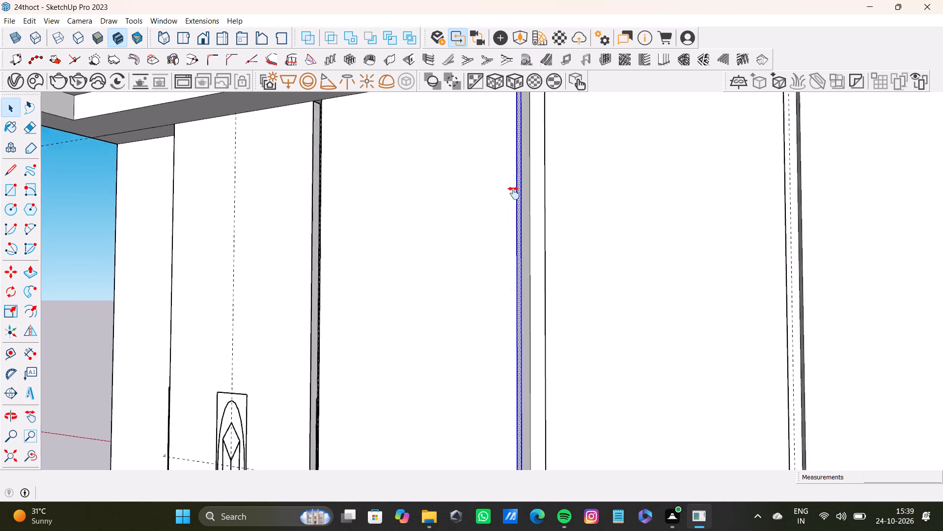
shift+middle_drag(514, 193, 517, 138)
shift+scroll(500, 317, down, 3)
shift+middle_drag(484, 364, 515, 78)
shift+middle_drag(531, 328, 535, 222)
shift+scroll(536, 219, up, 7)
shift+middle_drag(562, 123, 520, 292)
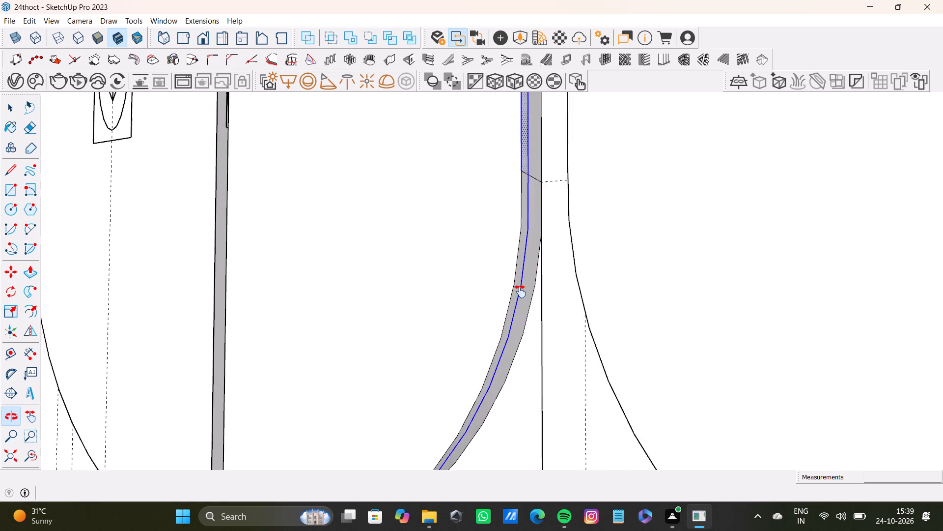
shift+middle_drag(520, 292, 517, 298)
shift+scroll(515, 218, up, 11)
shift+click(508, 228)
shift+click(496, 256)
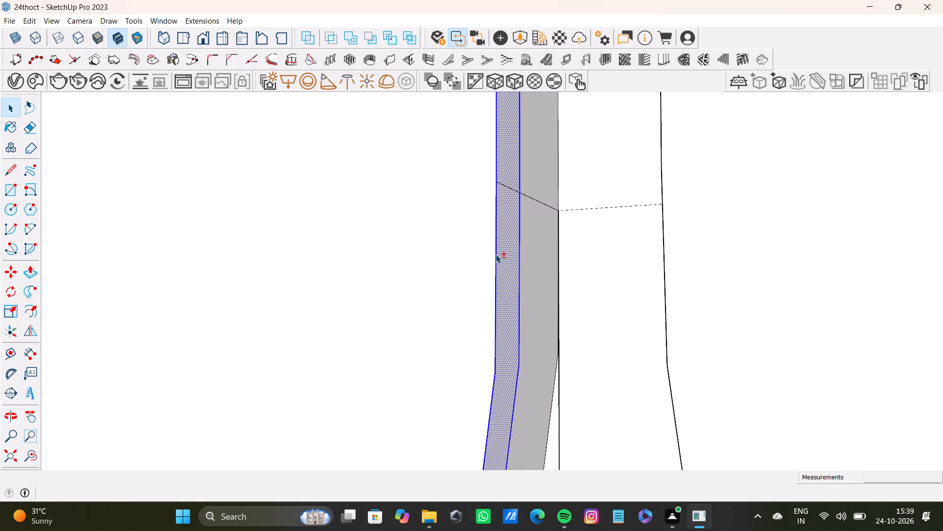
shift+scroll(496, 254, down, 7)
shift+middle_drag(491, 283, 524, 71)
shift+scroll(528, 139, down, 4)
shift+middle_drag(508, 265, 547, 97)
shift+middle_drag(512, 282, 631, 130)
shift+scroll(396, 346, up, 5)
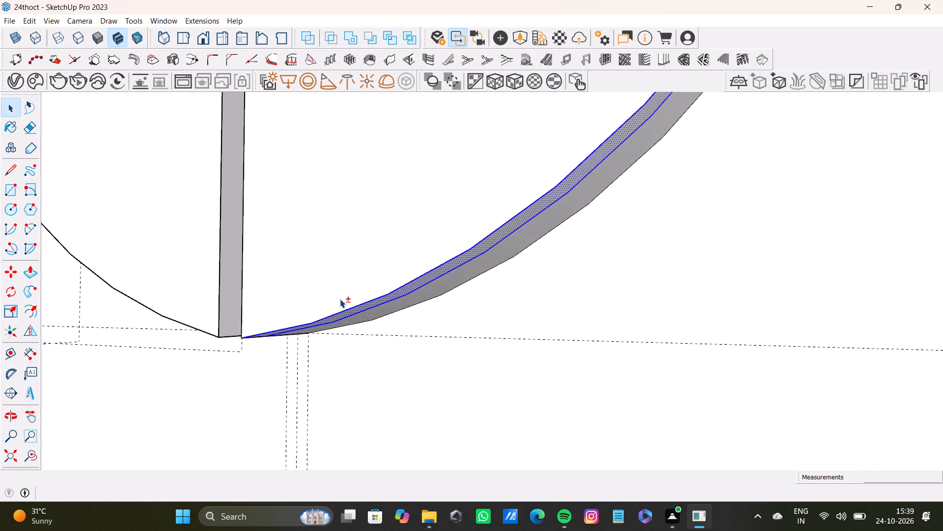
shift+scroll(340, 299, up, 3)
shift+middle_drag(334, 295, 587, 349)
scroll(256, 374, up, 4)
shift+middle_drag(360, 357, 495, 390)
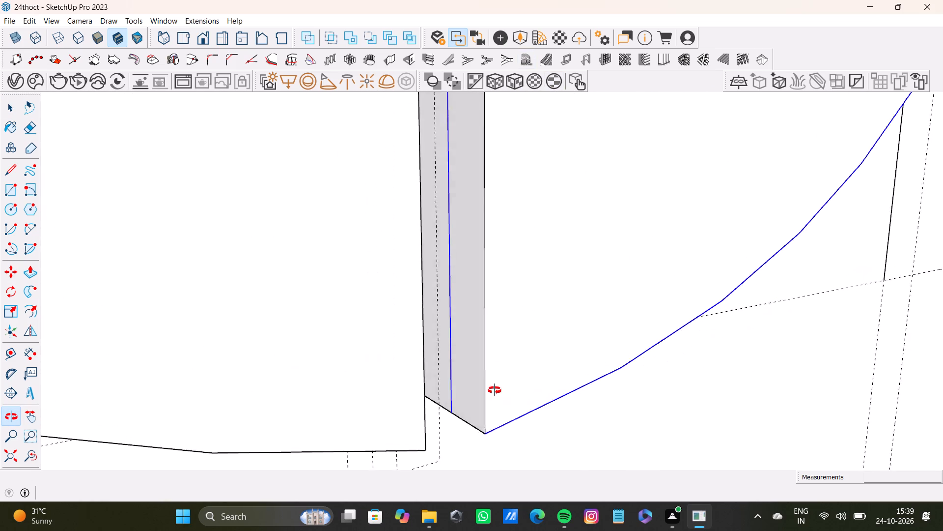
shift+middle_drag(495, 390, 494, 390)
shift+scroll(469, 396, up, 6)
shift+click(450, 386)
shift+scroll(455, 384, down, 5)
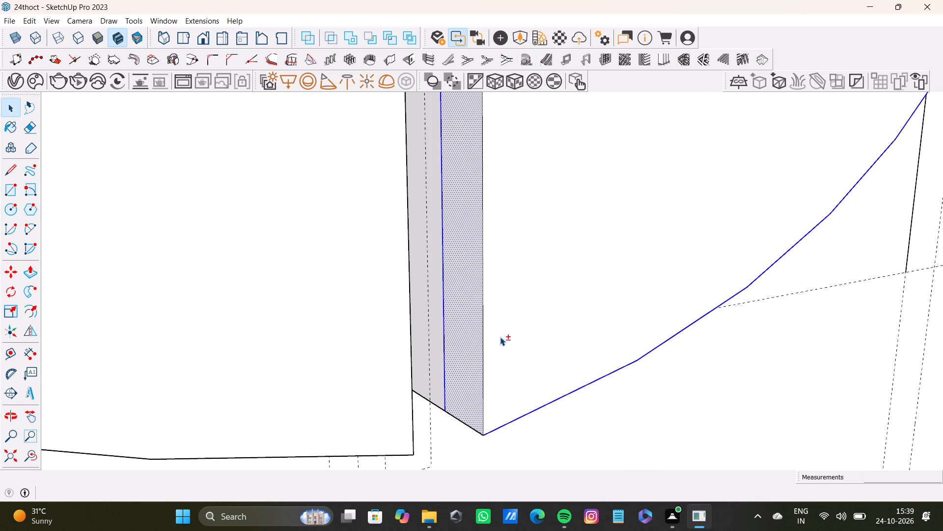
shift+click(483, 368)
shift+scroll(480, 364, down, 20)
shift+scroll(480, 364, down, 4)
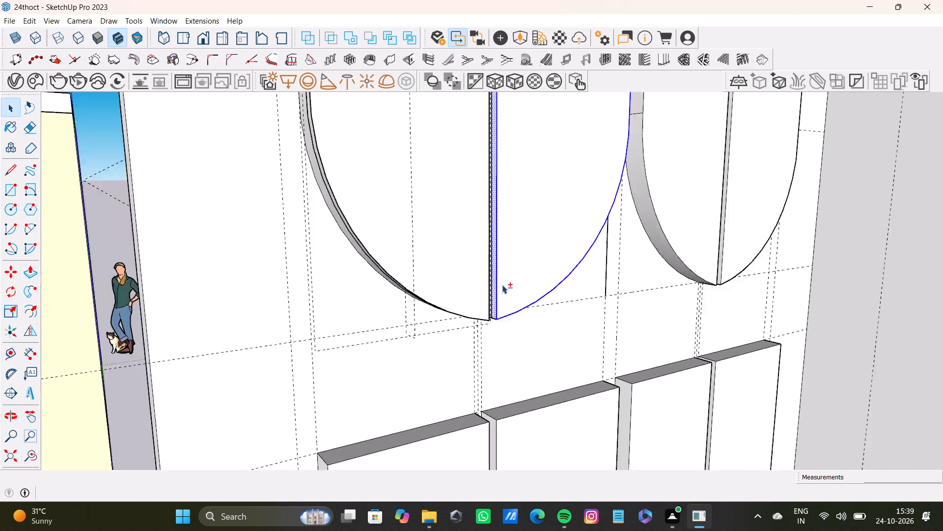
shift+scroll(502, 285, down, 4)
shift+middle_drag(508, 178, 467, 369)
shift+scroll(493, 195, down, 4)
shift+middle_drag(490, 188, 463, 227)
scroll(463, 199, up, 9)
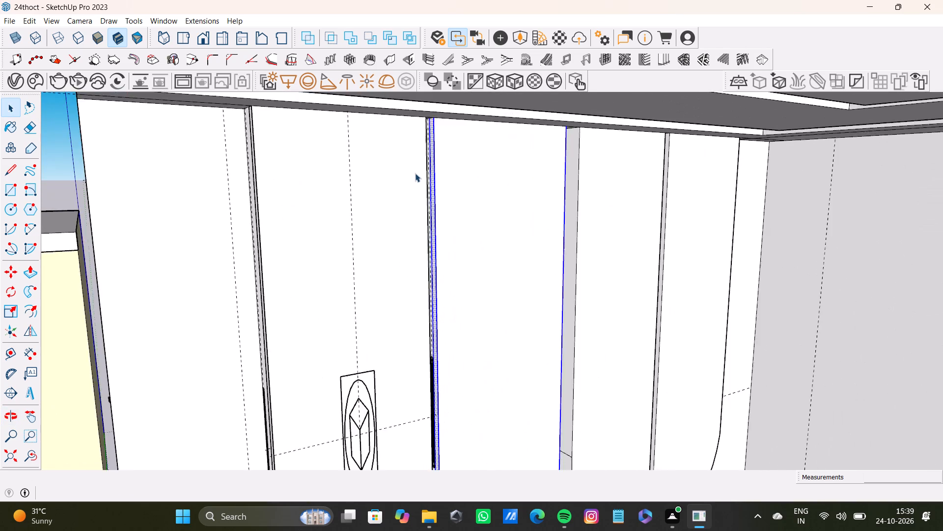
scroll(415, 173, up, 20)
scroll(415, 173, up, 2)
shift+right_click(436, 206)
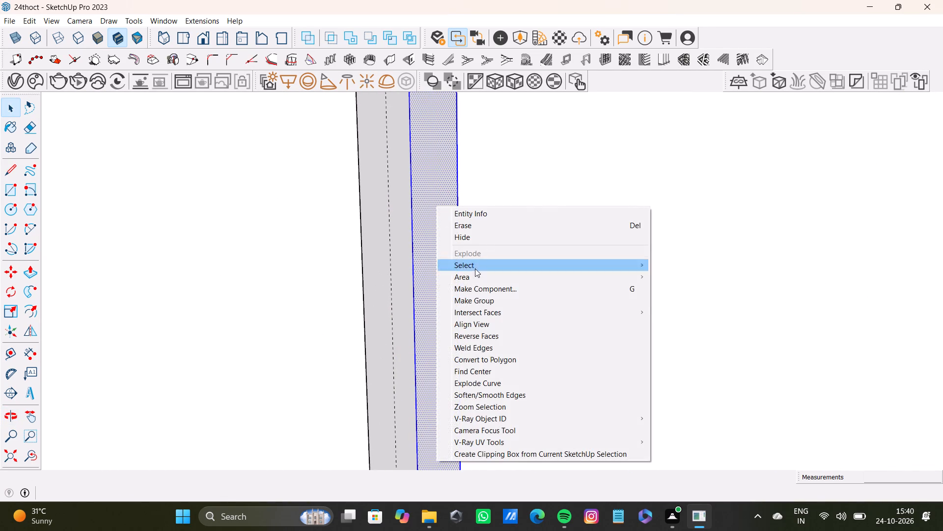
shift+click(478, 304)
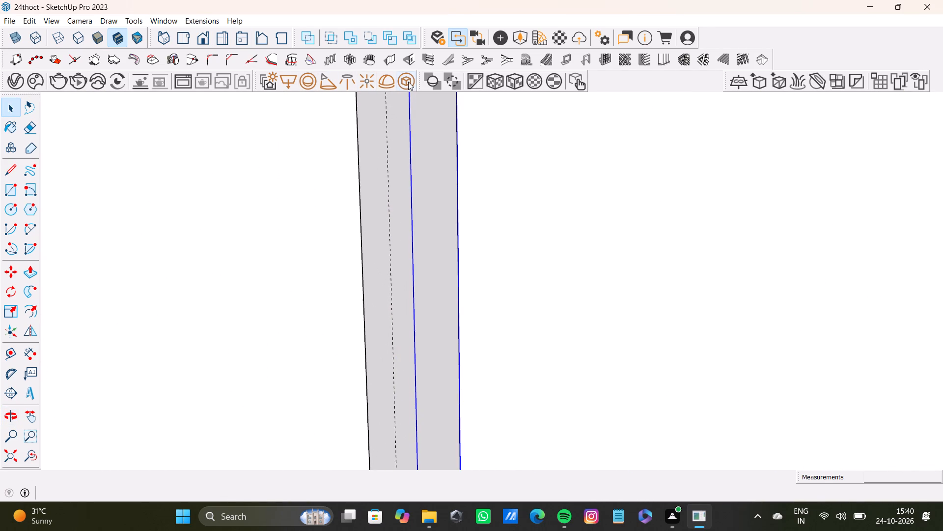
Convert the second panel's grouped edge strip into a V-Ray mesh light and clear the selection.
shift+click(408, 82)
scroll(429, 201, down, 20)
scroll(429, 201, down, 13)
key(space)
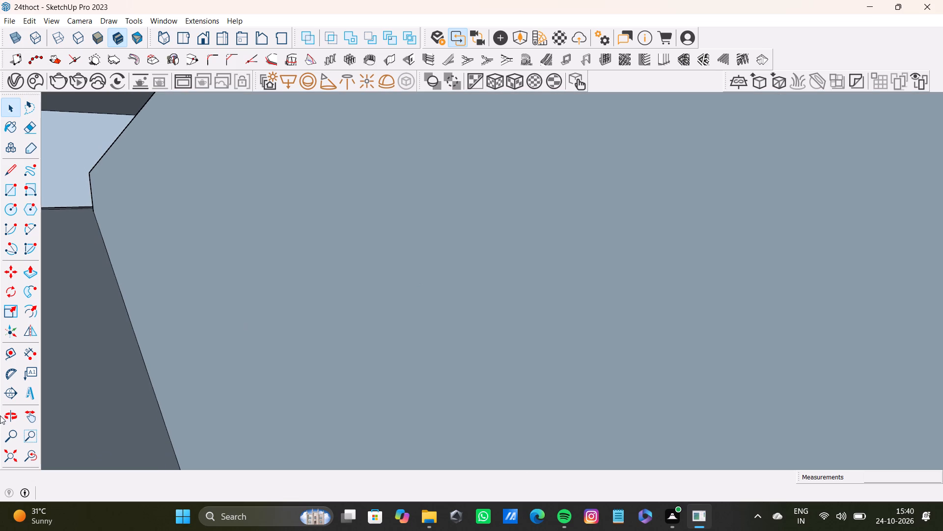
click(29, 459)
click(13, 456)
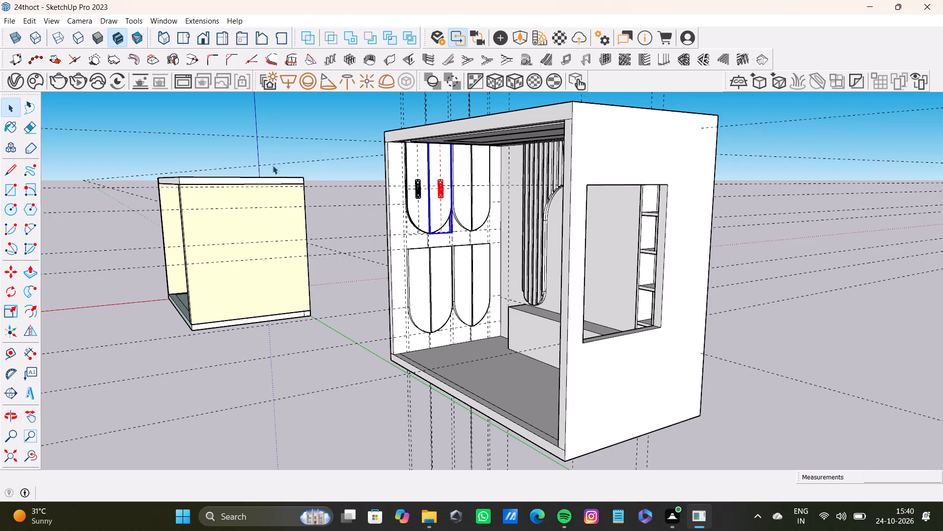
key(space)
click(324, 118)
Copy the curved bottom and both straight front edges of the third upper wall panel 1" back along its thickness.
scroll(530, 194, up, 9)
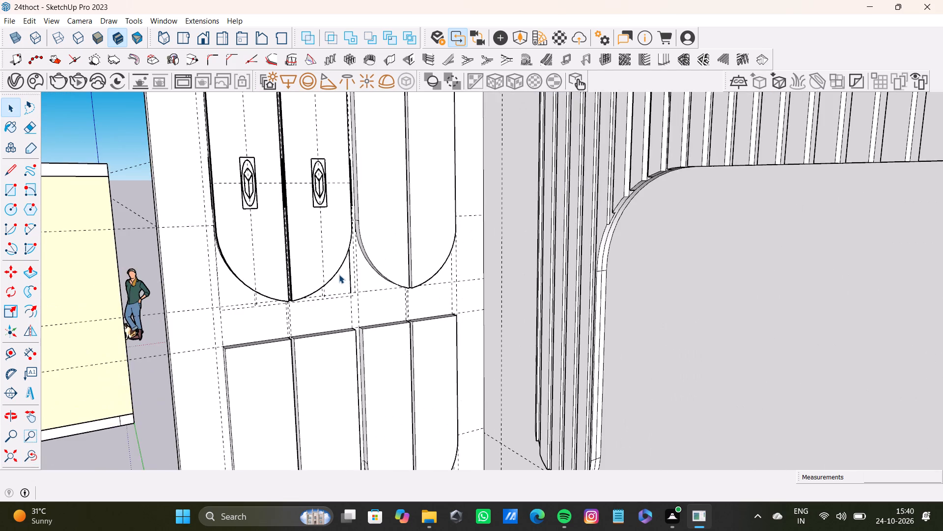
scroll(339, 274, down, 8)
shift+middle_drag(367, 291, 393, 281)
scroll(397, 219, up, 12)
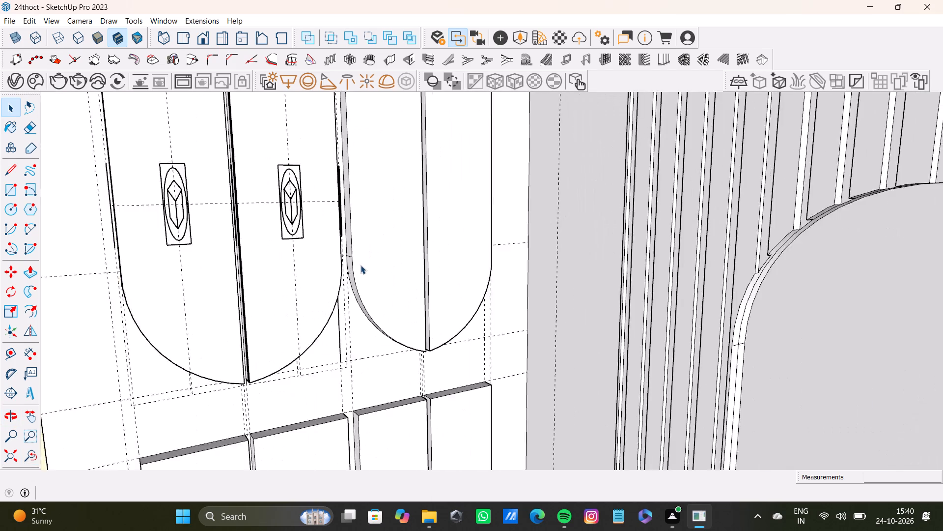
scroll(361, 265, up, 15)
shift+click(325, 238)
shift+scroll(321, 267, down, 4)
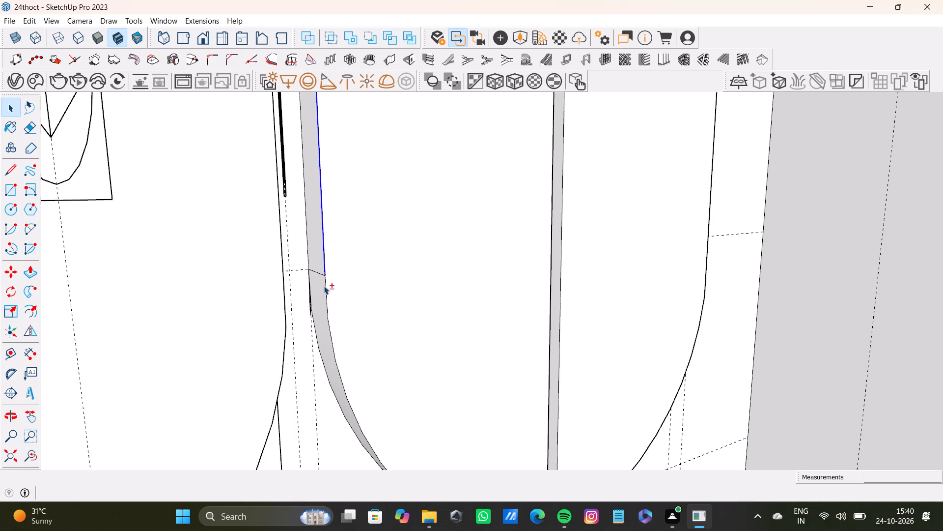
shift+middle_drag(324, 286, 334, 192)
shift+scroll(334, 220, up, 3)
shift+click(340, 245)
shift+scroll(346, 257, down, 4)
shift+middle_drag(373, 295, 373, 244)
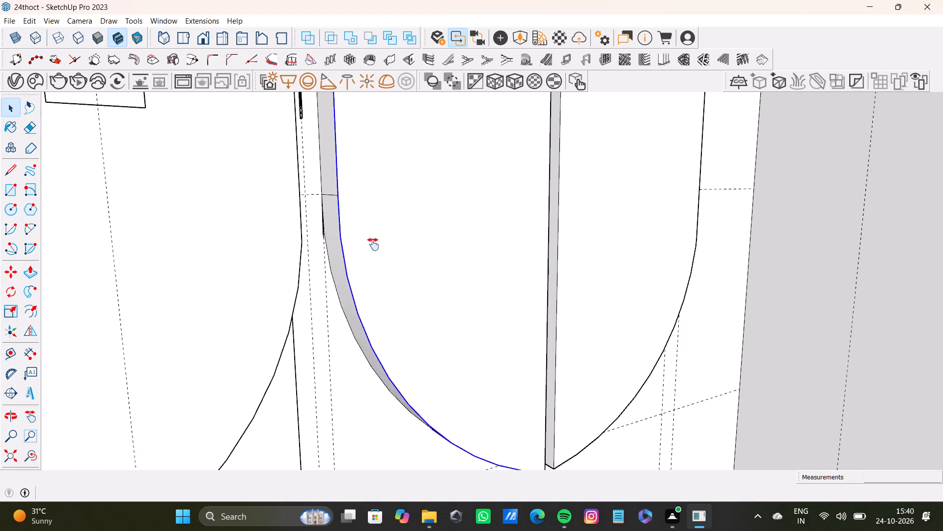
shift+middle_drag(373, 244, 369, 213)
shift+scroll(493, 382, up, 4)
shift+middle_drag(520, 383, 347, 381)
scroll(535, 408, up, 6)
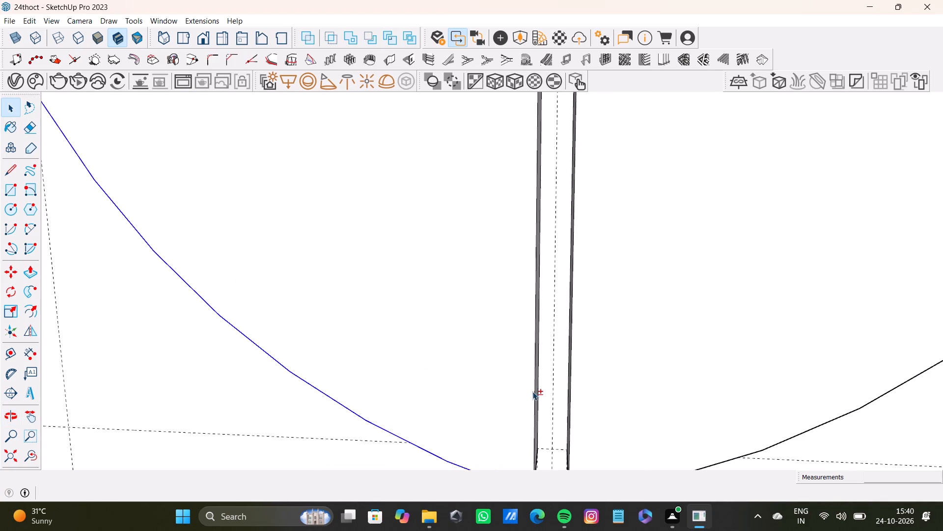
shift+click(533, 396)
shift+scroll(524, 297, down, 7)
shift+middle_drag(513, 268, 489, 450)
shift+scroll(495, 291, down, 6)
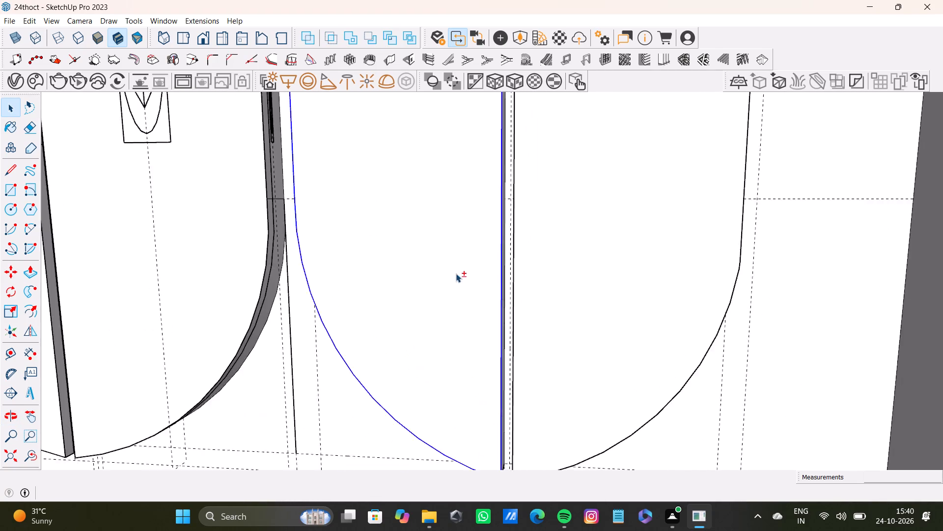
shift+scroll(456, 273, down, 10)
shift+middle_drag(417, 306, 515, 402)
scroll(488, 284, up, 8)
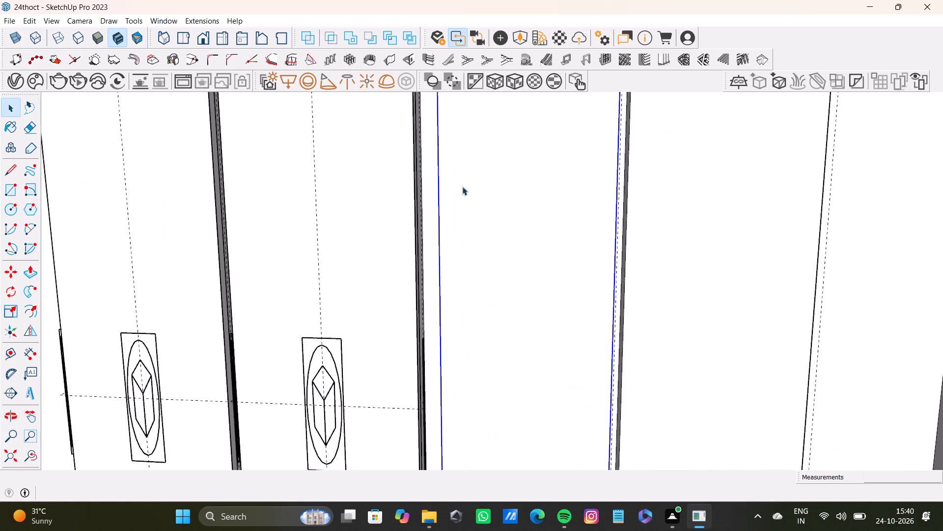
shift+middle_drag(444, 184, 560, 280)
scroll(374, 188, up, 13)
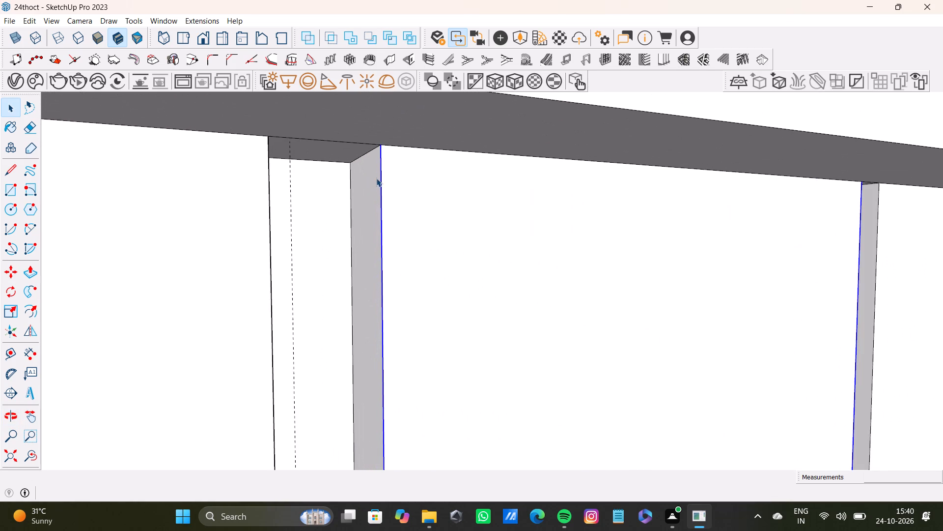
key(m)
scroll(382, 132, up, 10)
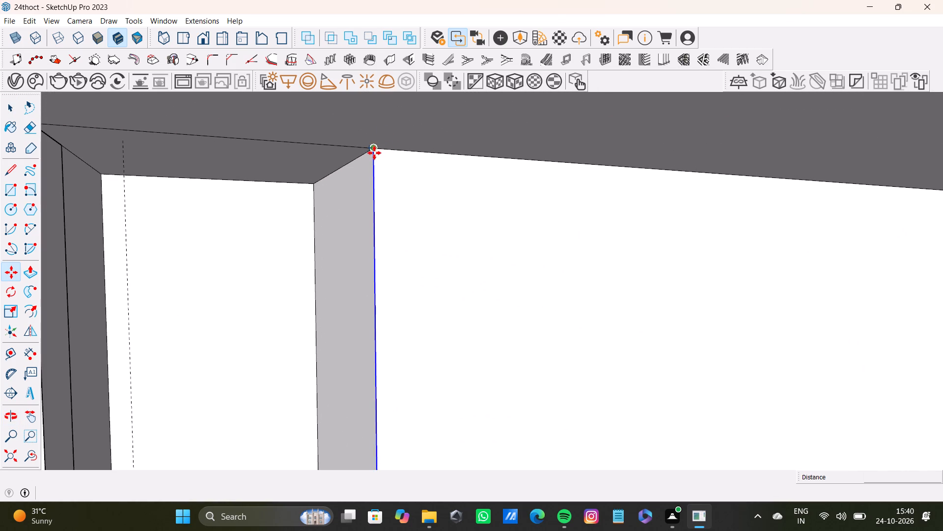
ctrl+click(374, 153)
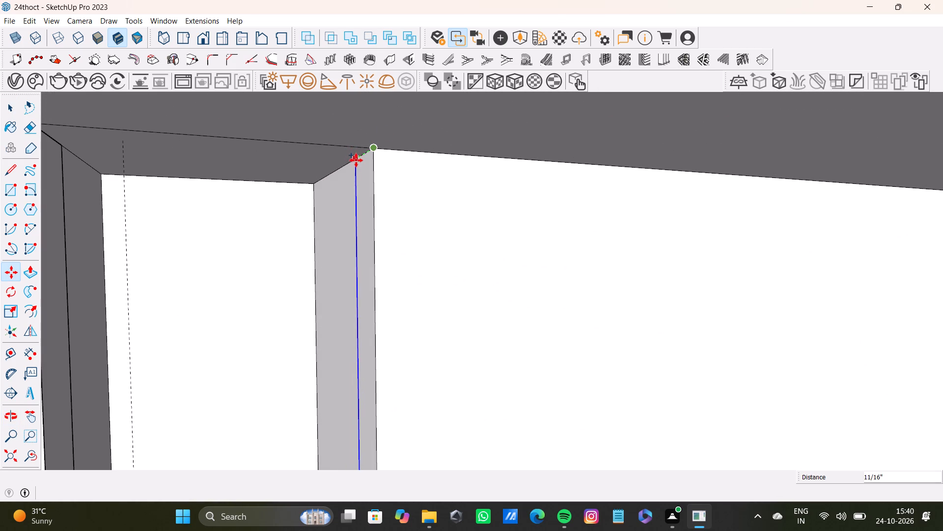
key(1)
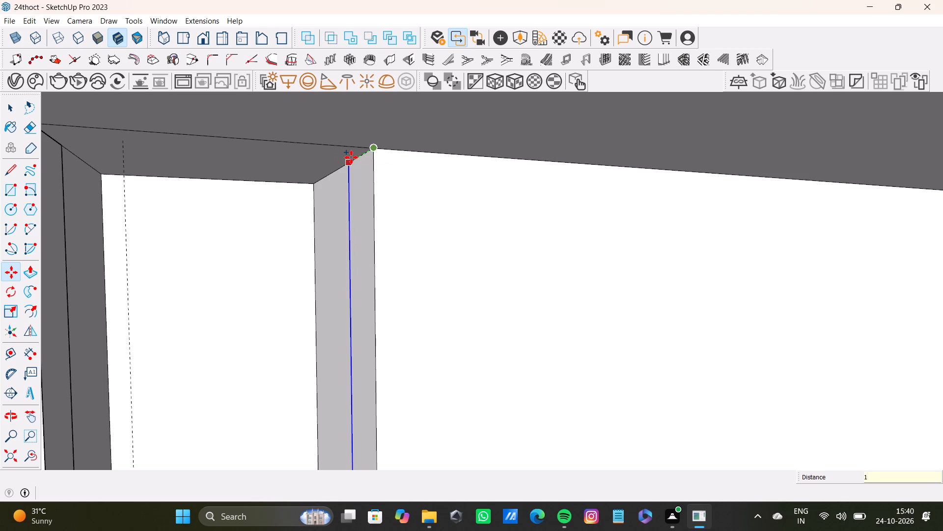
key(shift+quotedbl)
key(Return)
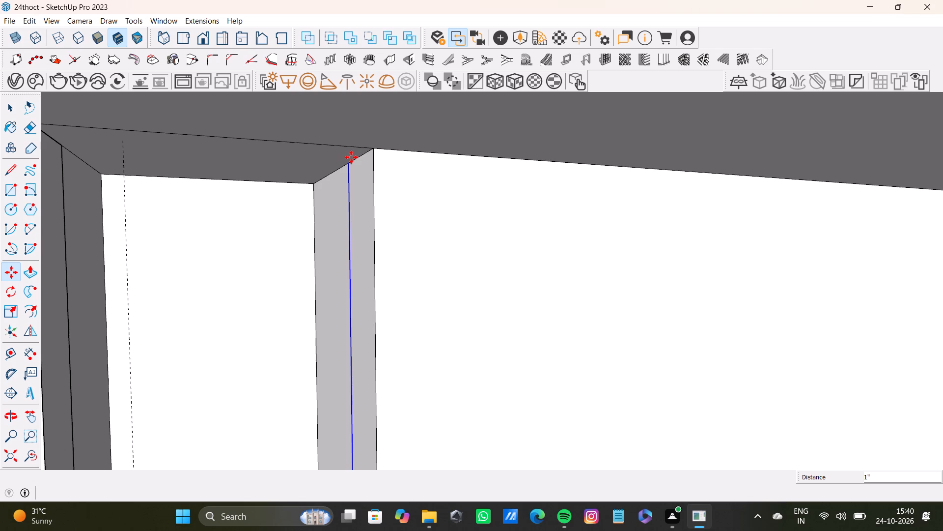
scroll(366, 229, down, 12)
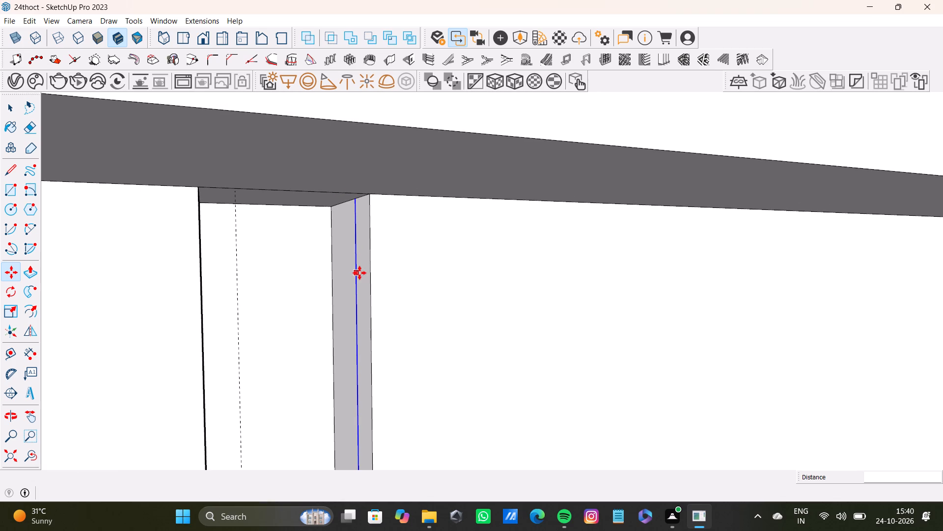
key(space)
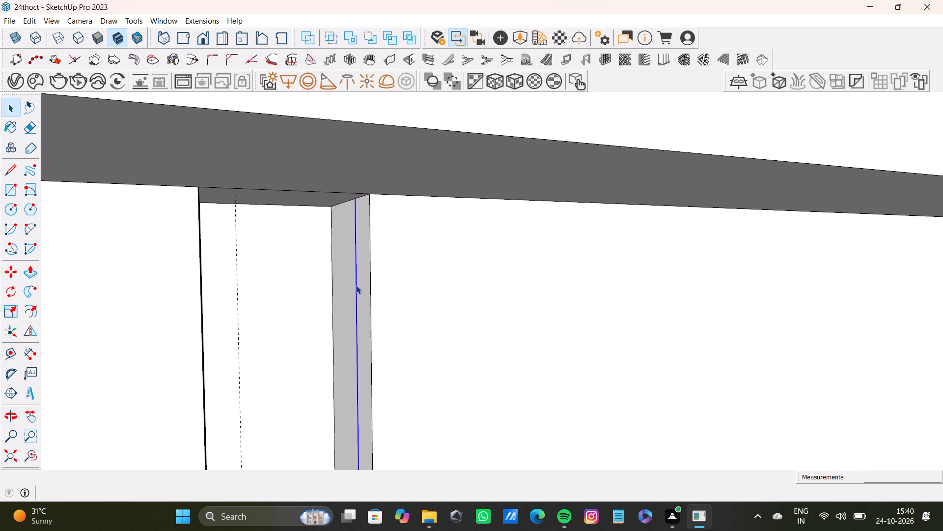
Group the 1" front strip's faces and edges along the third upper panel's vertical sides and curved bottom, leaving out the front face.
scroll(350, 294, up, 7)
shift+click(396, 321)
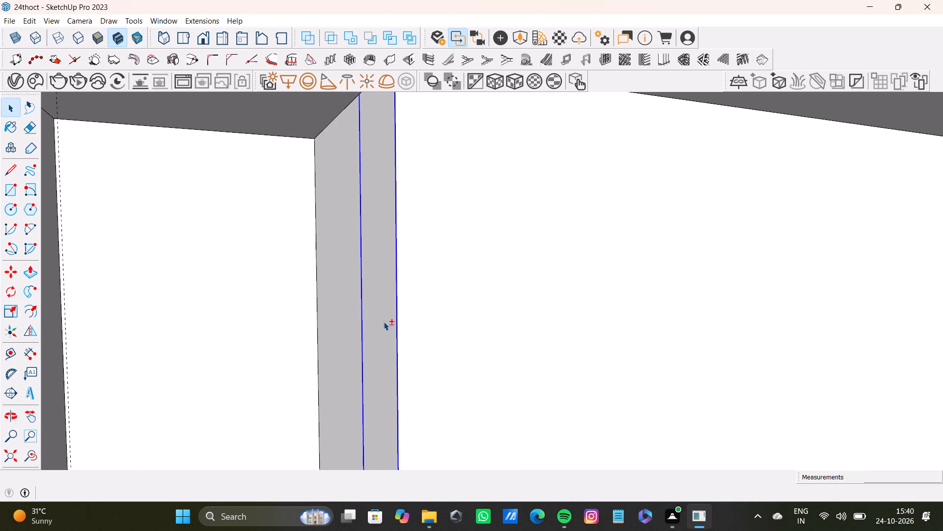
shift+click(384, 322)
shift+scroll(367, 331, down, 15)
shift+middle_drag(448, 364, 447, 263)
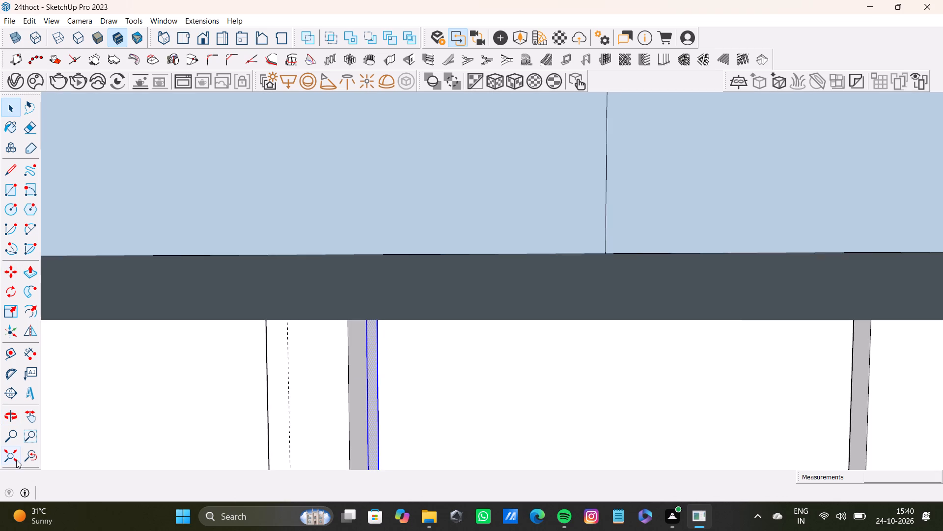
shift+click(16, 458)
shift+scroll(423, 376, down, 4)
shift+middle_drag(426, 379, 463, 353)
shift+scroll(471, 285, up, 16)
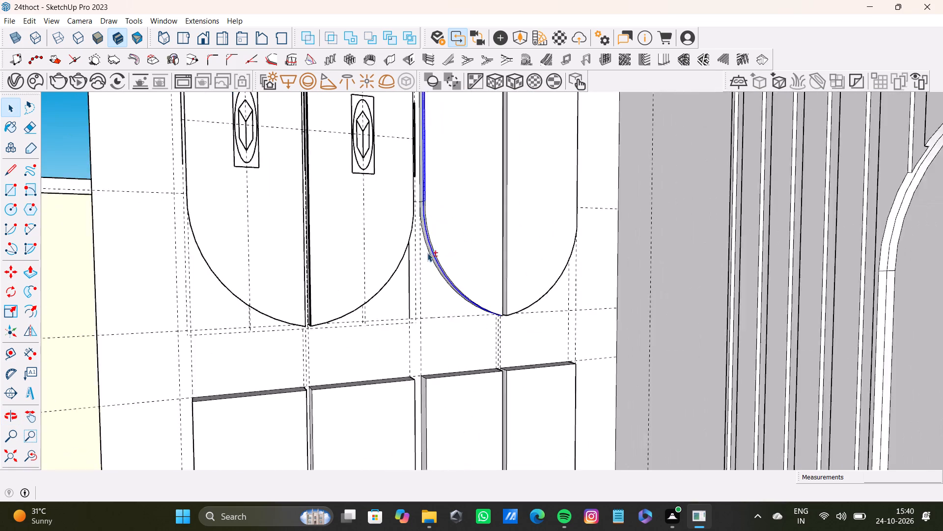
shift+scroll(427, 253, up, 7)
middle_drag(427, 258, 473, 253)
scroll(490, 240, up, 12)
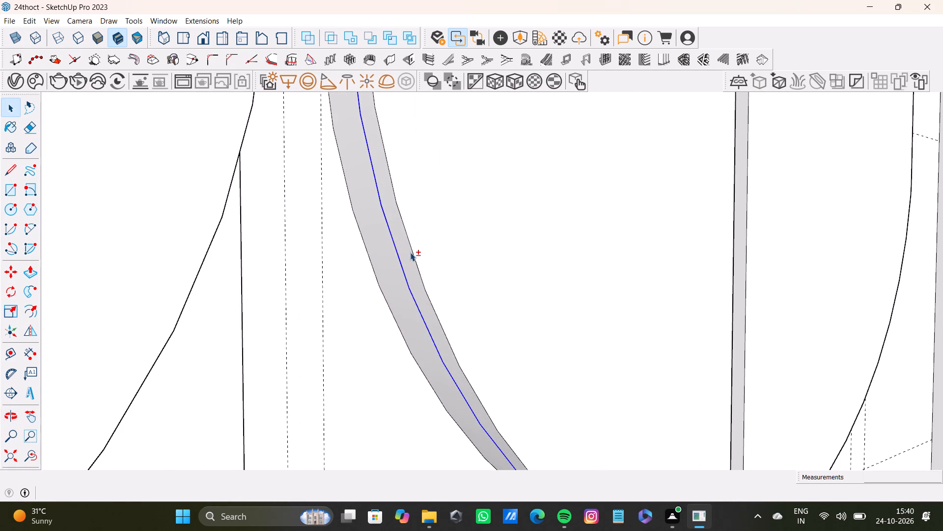
shift+click(413, 257)
shift+click(407, 260)
shift+scroll(407, 260, down, 11)
shift+middle_drag(448, 276, 458, 306)
shift+scroll(420, 286, up, 13)
shift+scroll(436, 295, down, 6)
scroll(437, 296, up, 1)
scroll(437, 296, down, 10)
middle_drag(528, 340, 246, 317)
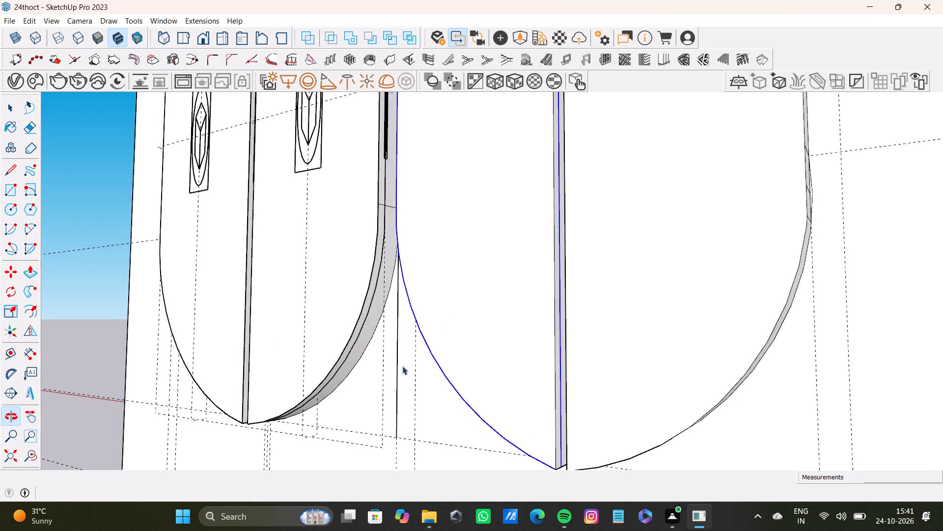
shift+scroll(512, 377, up, 7)
shift+click(584, 415)
shift+click(591, 415)
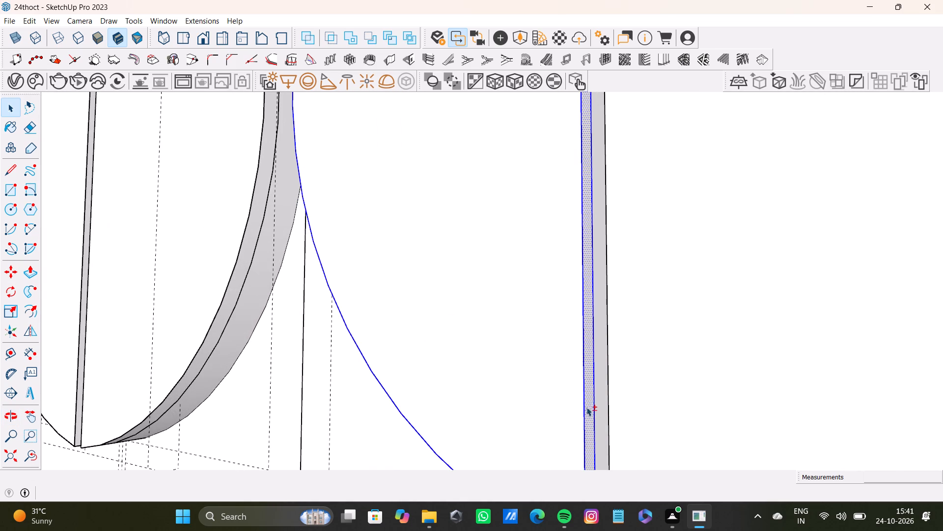
shift+scroll(586, 404, down, 9)
shift+middle_drag(444, 300, 643, 414)
scroll(643, 414, down, 1)
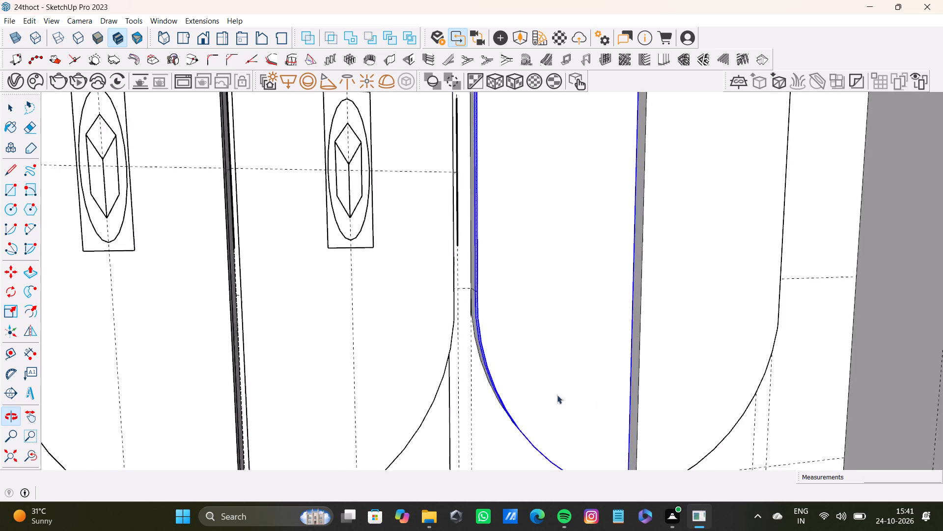
scroll(449, 361, up, 5)
middle_drag(476, 347, 516, 346)
shift+scroll(527, 315, up, 9)
shift+right_click(527, 308)
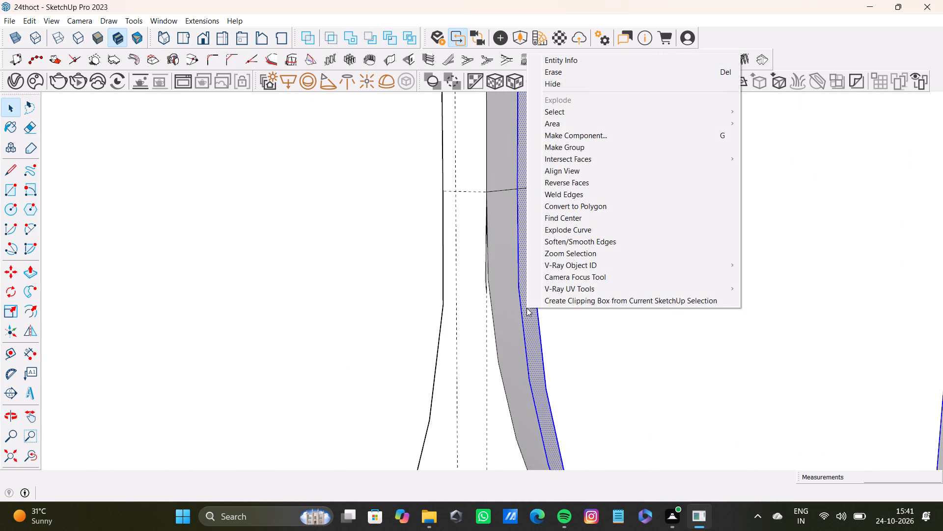
shift+click(555, 144)
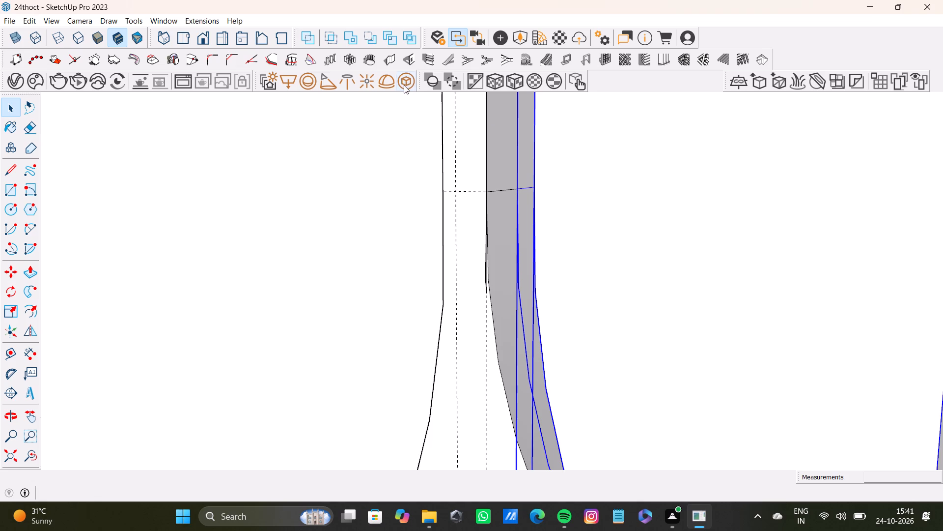
Convert the third panel's grouped edge strip into a V-Ray mesh light.
shift+click(404, 85)
shift+scroll(587, 265, down, 18)
shift+middle_drag(551, 302, 380, 302)
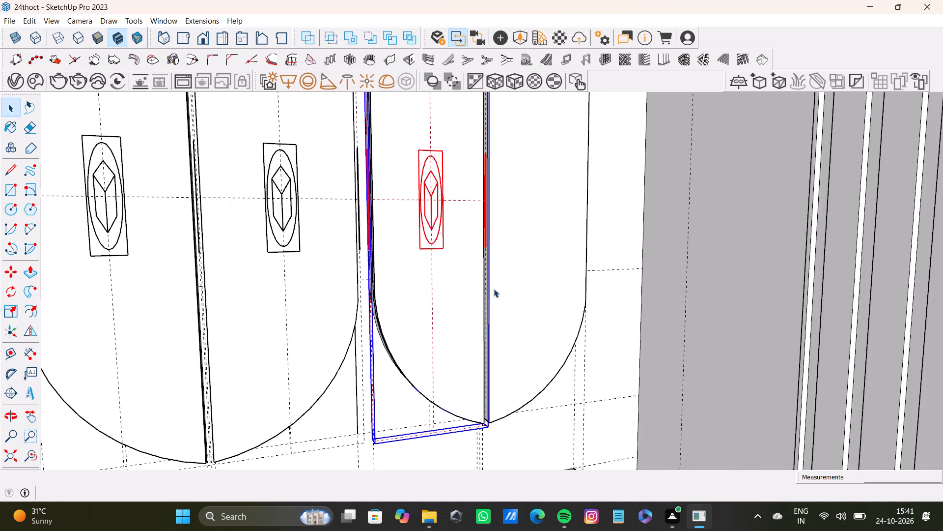
scroll(495, 287, up, 3)
key(space)
Copy the fourth upper wall panel's front face, with its curved bottom and straight side edges, 1" back along its thickness.
click(520, 260)
scroll(518, 263, down, 9)
middle_drag(536, 296, 440, 334)
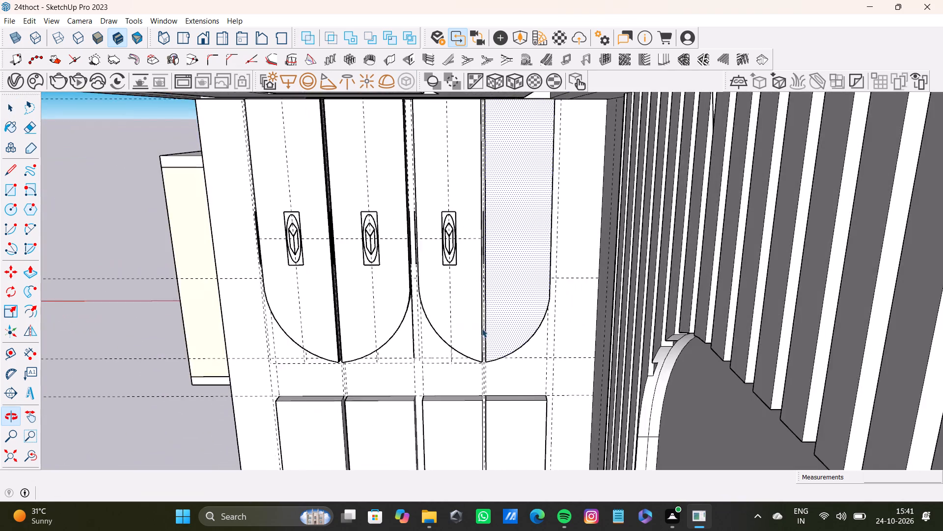
scroll(512, 330, up, 17)
middle_drag(457, 341, 519, 332)
scroll(524, 337, up, 7)
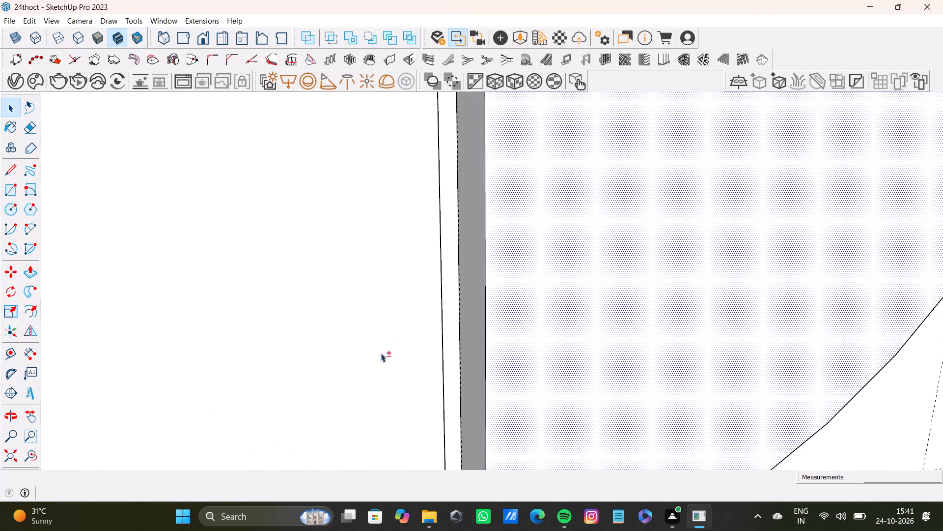
shift+click(485, 365)
shift+scroll(488, 374, down, 9)
shift+middle_drag(493, 386, 457, 229)
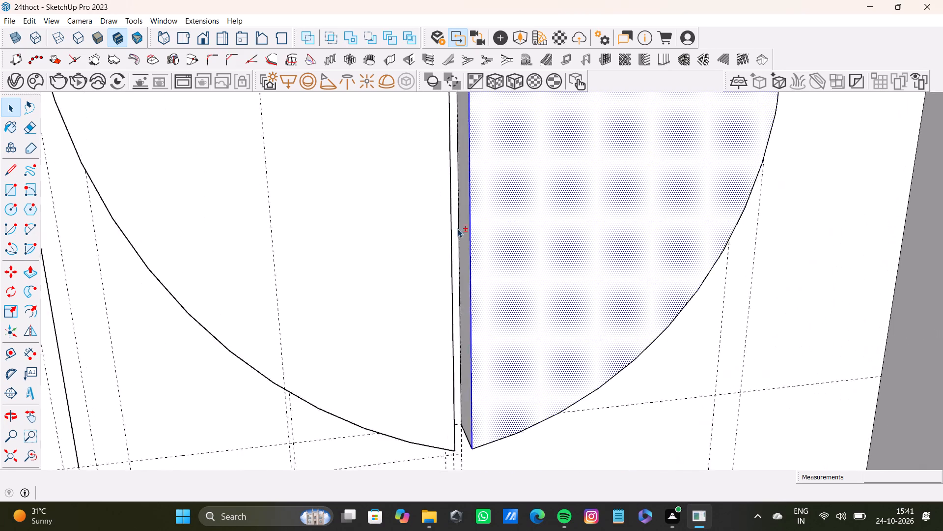
shift+middle_drag(457, 229, 457, 229)
shift+scroll(495, 359, up, 8)
shift+click(438, 348)
shift+scroll(445, 350, down, 8)
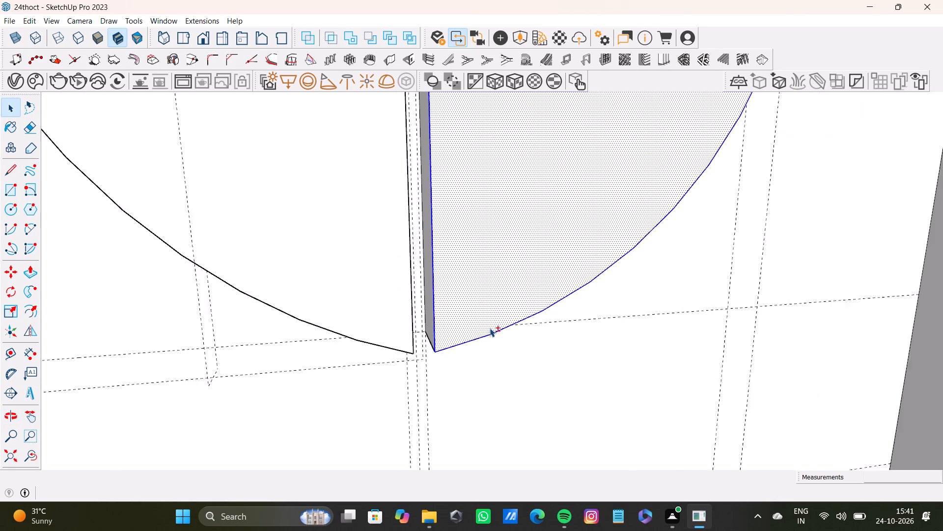
shift+middle_drag(517, 292, 480, 411)
shift+scroll(482, 388, down, 13)
shift+scroll(564, 217, up, 11)
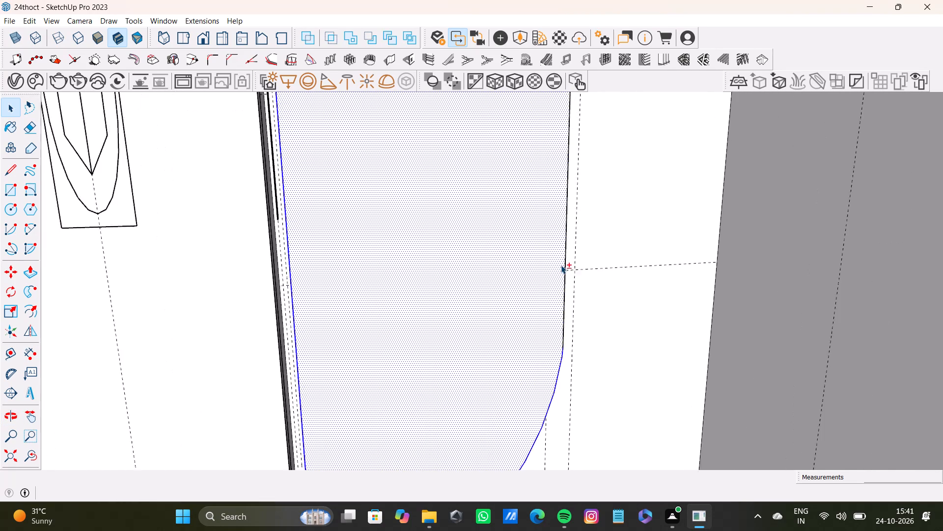
shift+scroll(561, 265, up, 3)
shift+click(568, 275)
shift+scroll(566, 278, down, 8)
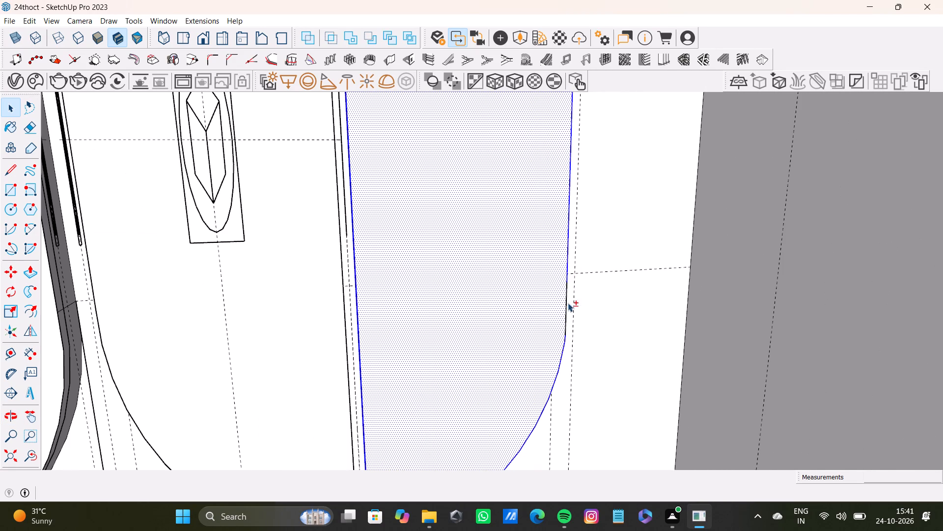
shift+click(568, 305)
shift+scroll(558, 262, down, 9)
shift+middle_drag(540, 237, 538, 387)
shift+scroll(539, 365, down, 1)
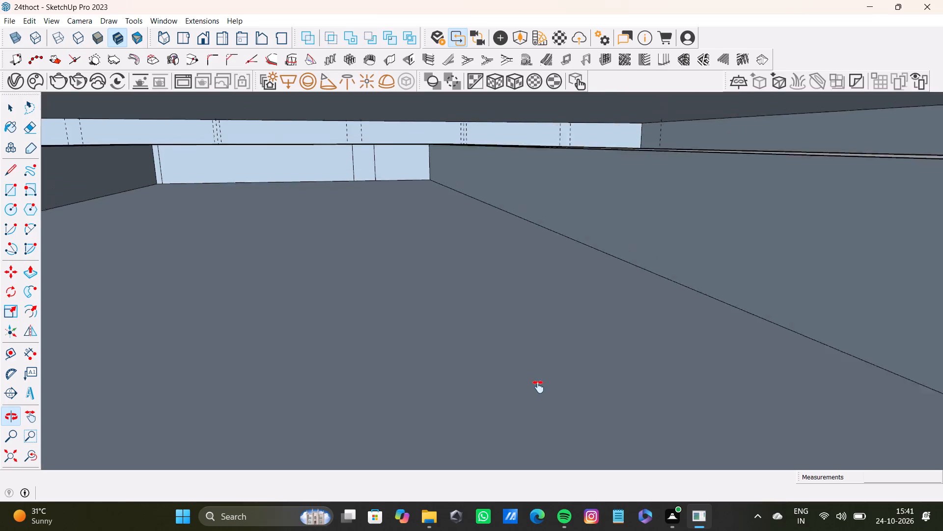
shift+middle_drag(538, 387, 399, 248)
scroll(546, 283, up, 2)
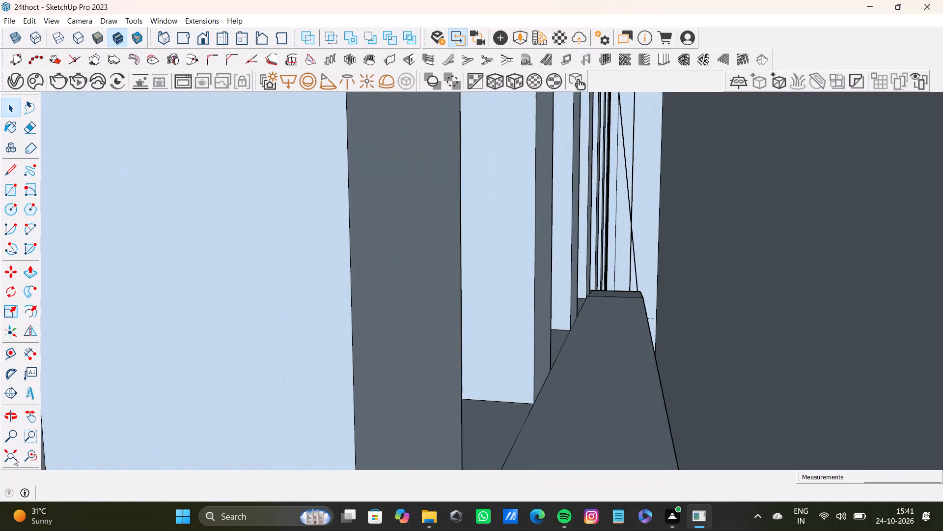
drag(35, 459, 24, 460)
click(10, 458)
scroll(536, 369, up, 9)
shift+middle_drag(473, 136, 560, 243)
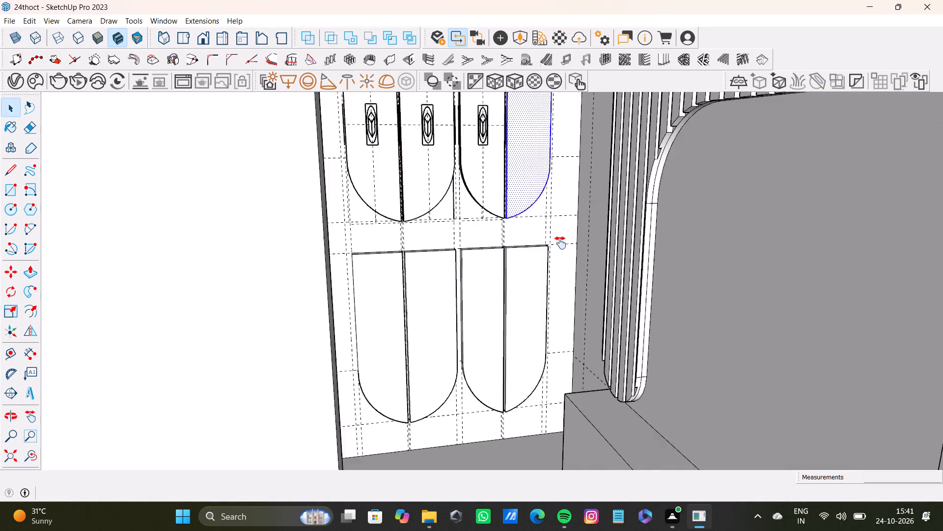
shift+middle_drag(560, 243, 779, 263)
scroll(717, 248, up, 3)
shift+middle_drag(716, 185, 562, 271)
scroll(617, 247, up, 10)
middle_drag(650, 254, 395, 220)
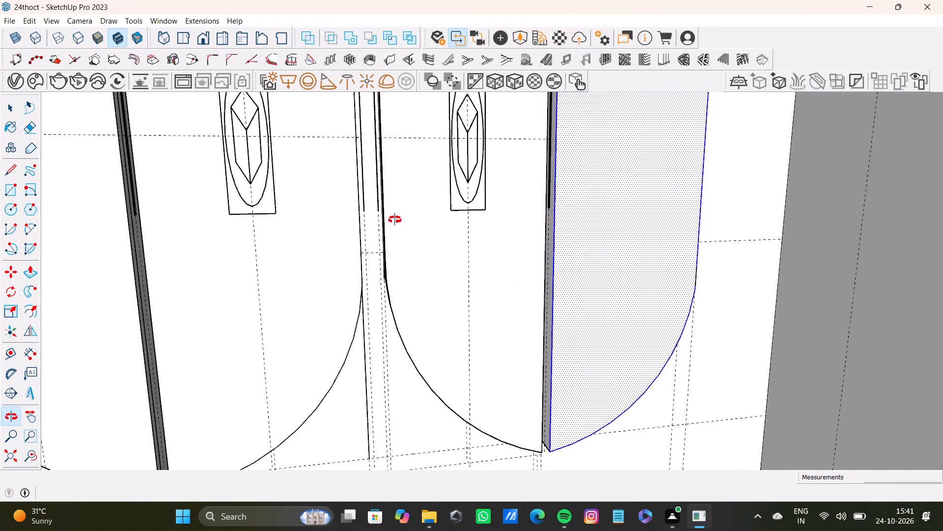
middle_drag(395, 220, 393, 216)
scroll(647, 259, up, 3)
shift+middle_drag(653, 256, 438, 226)
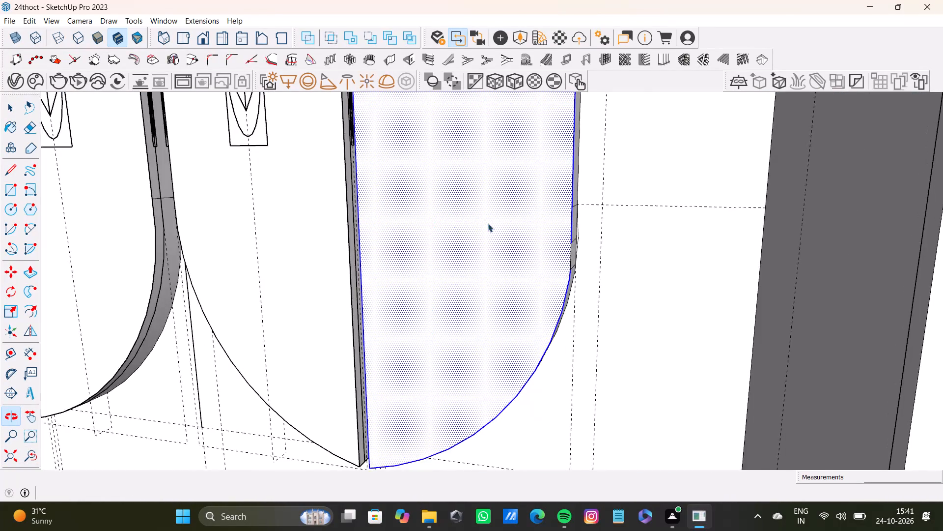
scroll(488, 223, up, 7)
shift+middle_drag(532, 214, 360, 282)
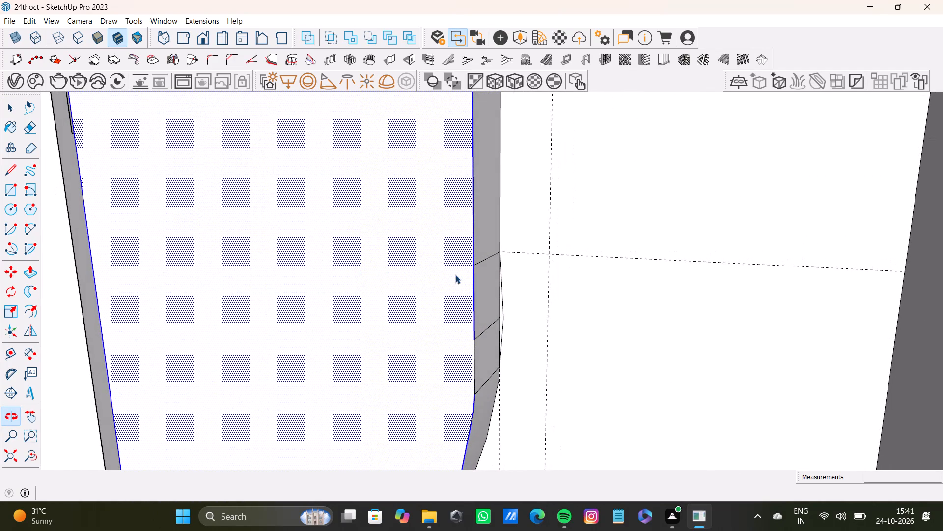
scroll(460, 305, down, 9)
shift+middle_click(436, 327)
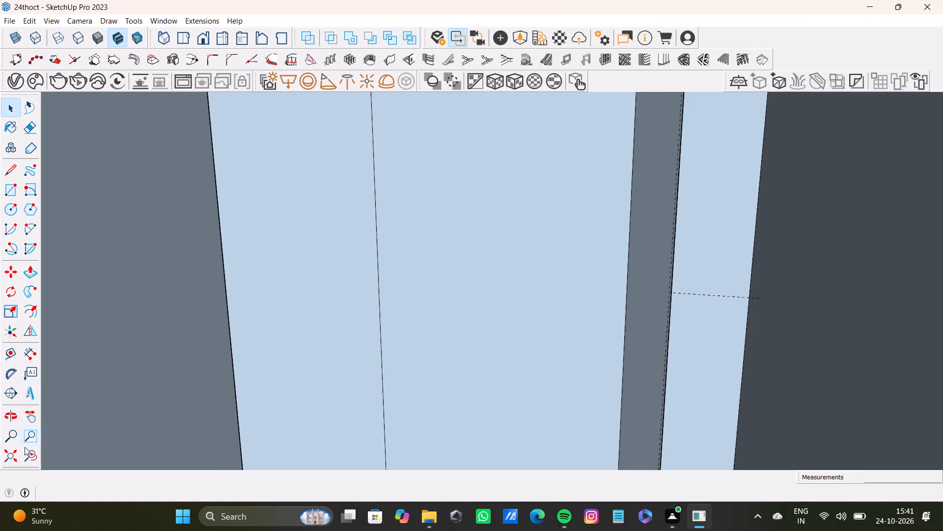
drag(34, 461, 28, 459)
click(0, 450)
click(6, 458)
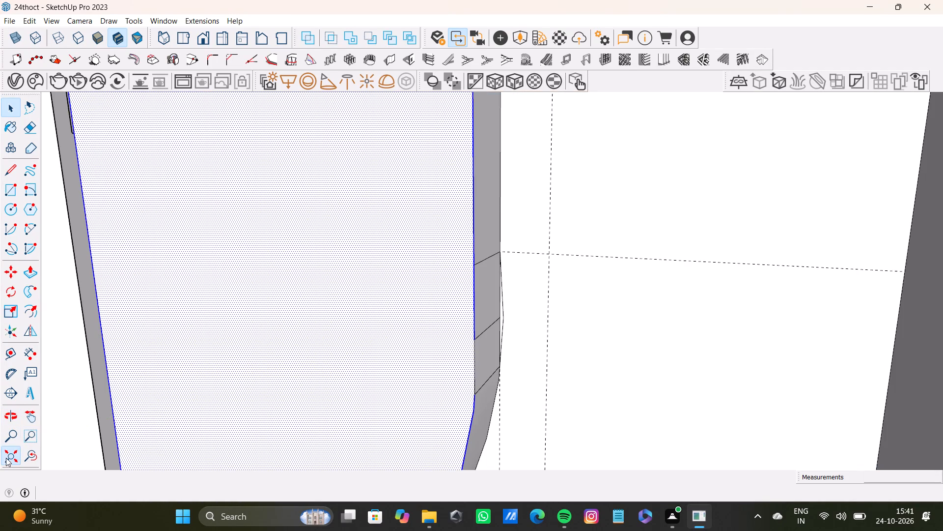
middle_drag(357, 386, 777, 386)
scroll(663, 316, up, 5)
shift+middle_drag(535, 191, 452, 218)
scroll(481, 190, up, 2)
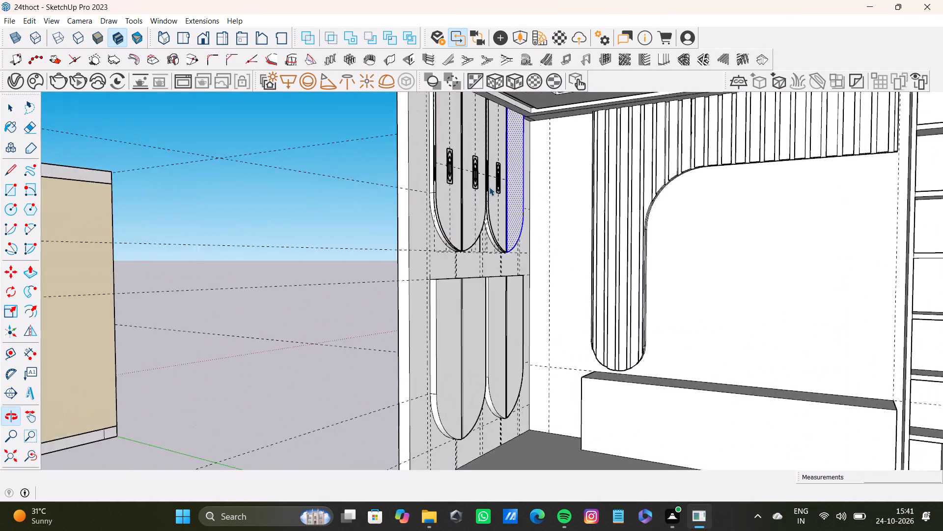
scroll(489, 187, up, 4)
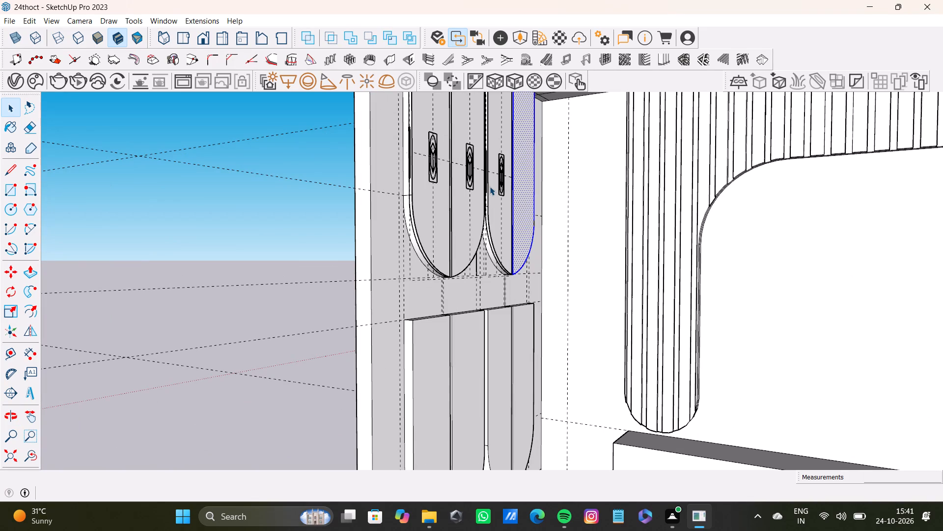
scroll(540, 298, up, 20)
scroll(540, 298, up, 1)
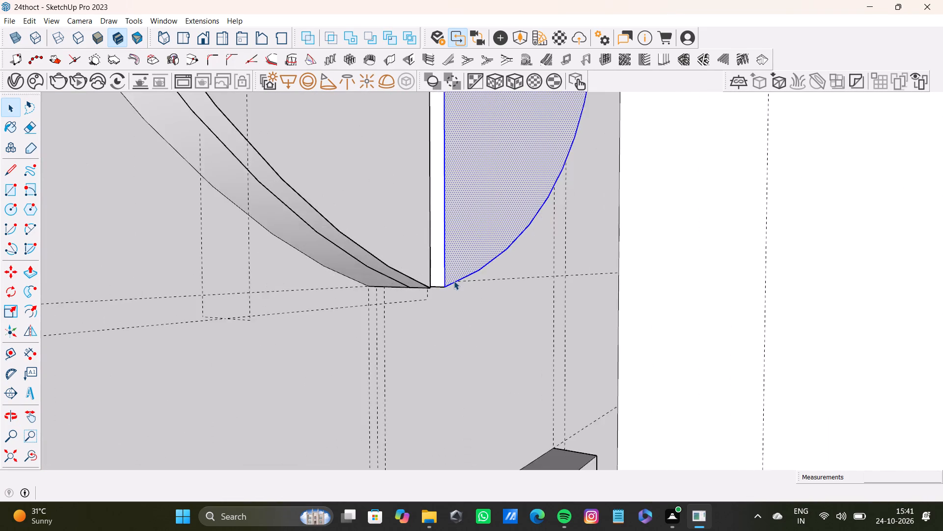
scroll(454, 281, up, 6)
key(m)
scroll(449, 286, up, 6)
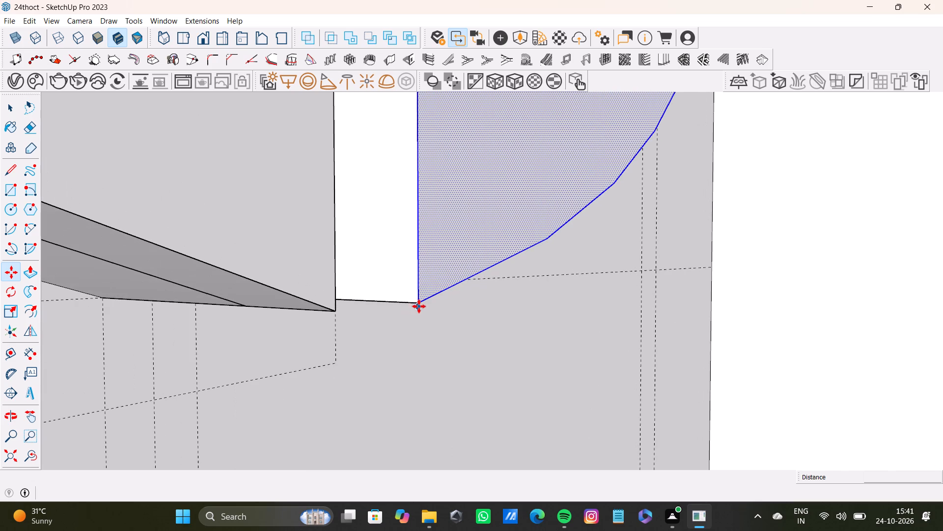
ctrl+click(420, 304)
text(1")
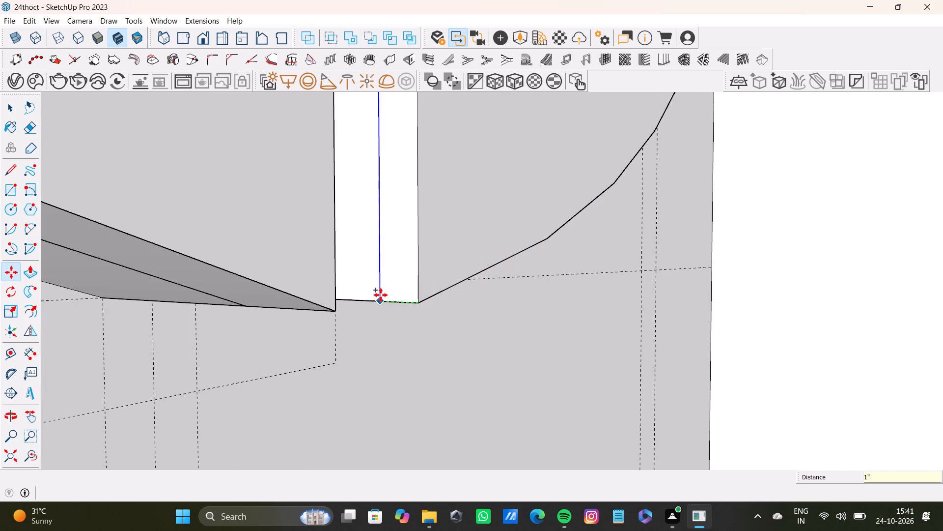
key(Return)
key(space)
Group the 1" front strip's faces and edges along the fourth upper panel's vertical sides and curved bottom, leaving out the front face.
scroll(385, 291, down, 11)
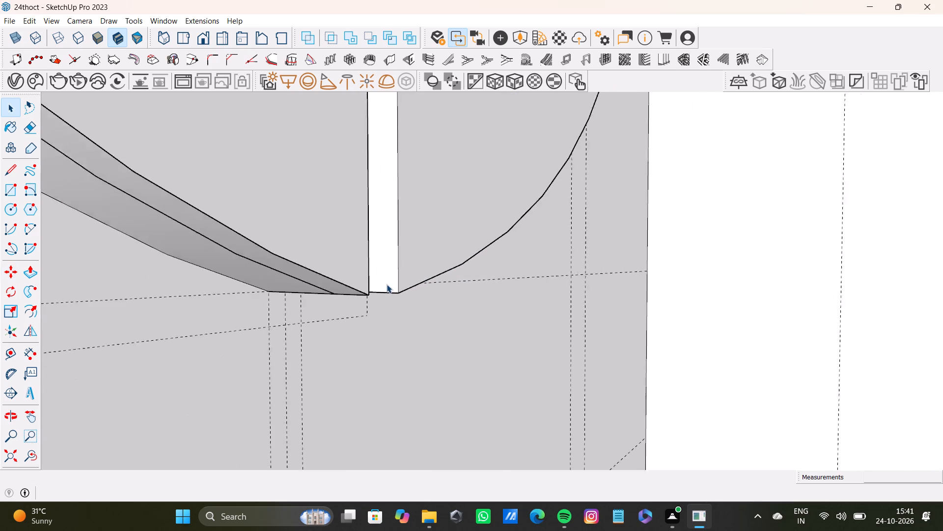
scroll(387, 284, down, 12)
scroll(387, 210, up, 11)
key(space)
scroll(388, 213, down, 2)
middle_drag(389, 214, 300, 236)
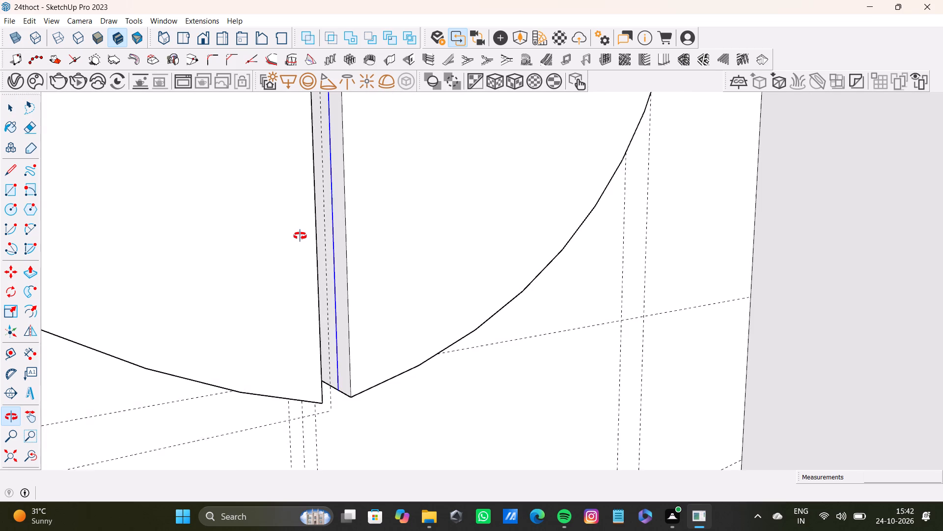
middle_drag(300, 236, 313, 237)
scroll(356, 283, up, 8)
click(337, 293)
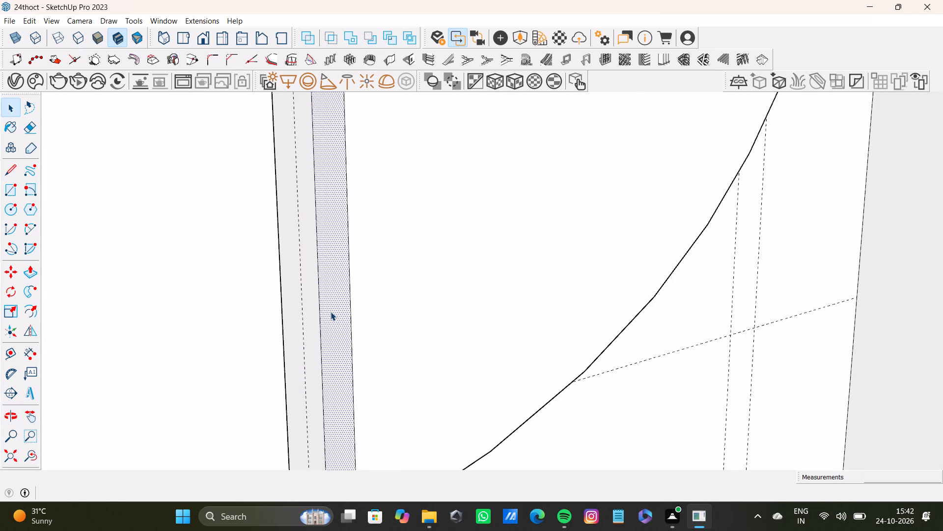
shift+click(320, 326)
shift+click(336, 330)
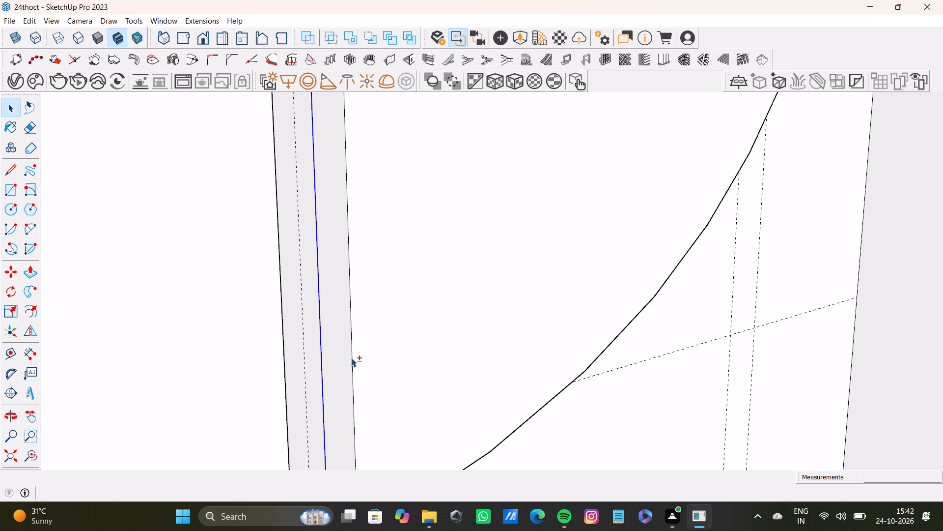
shift+click(351, 358)
shift+click(345, 360)
shift+scroll(344, 357, down, 5)
shift+middle_drag(371, 371, 389, 239)
scroll(375, 337, up, 5)
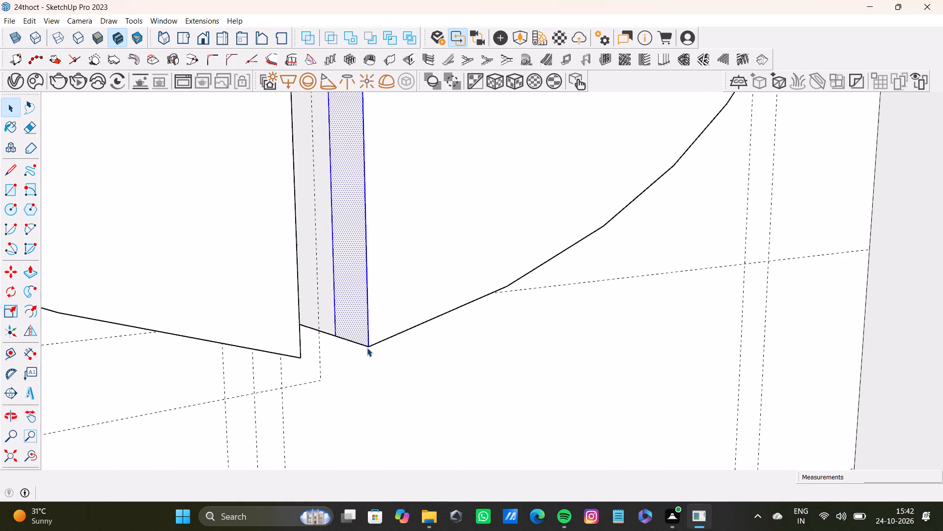
scroll(367, 348, up, 6)
middle_drag(385, 330, 318, 167)
shift+scroll(338, 225, up, 3)
shift+click(396, 268)
shift+scroll(399, 260, down, 8)
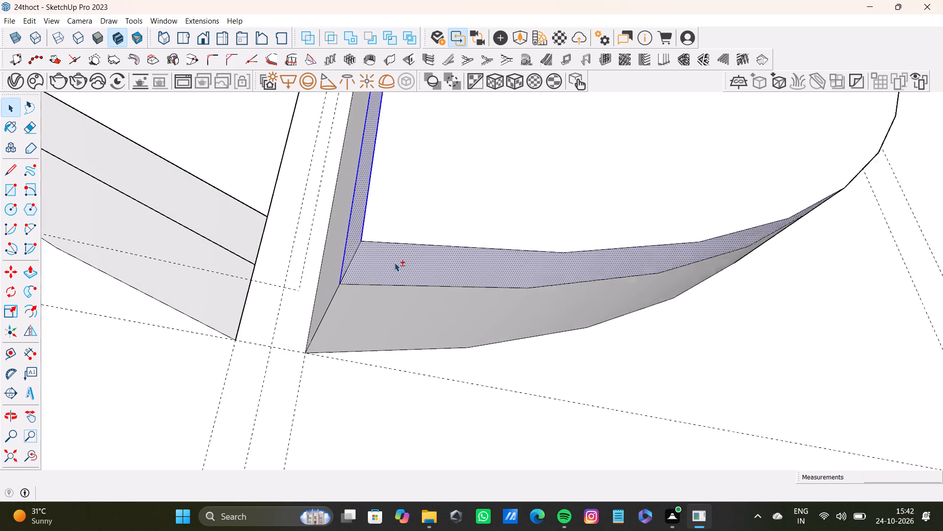
shift+scroll(394, 263, down, 5)
shift+middle_drag(528, 230, 268, 303)
shift+scroll(342, 288, down, 9)
shift+middle_drag(438, 225, 440, 400)
scroll(440, 291, down, 7)
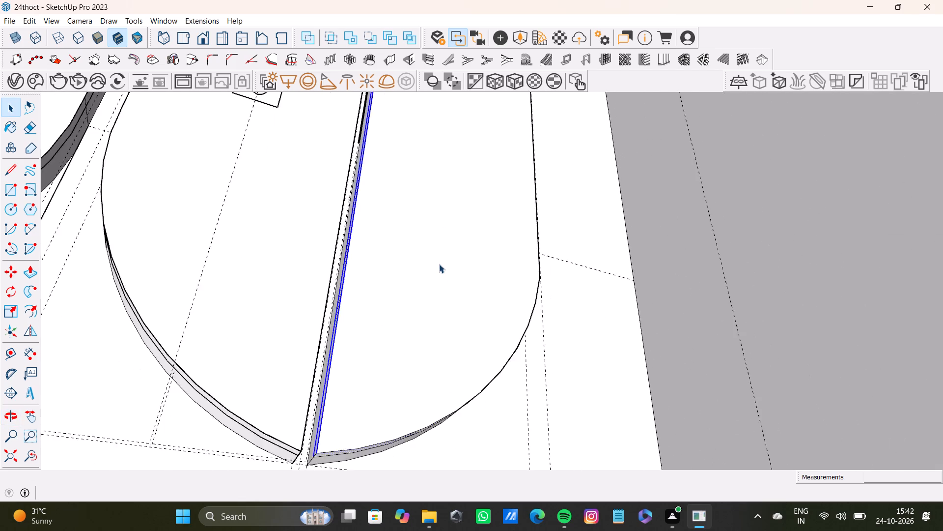
scroll(439, 264, down, 2)
shift+middle_drag(443, 251, 425, 482)
scroll(426, 487, down, 1)
scroll(436, 236, up, 10)
middle_drag(491, 205, 268, 273)
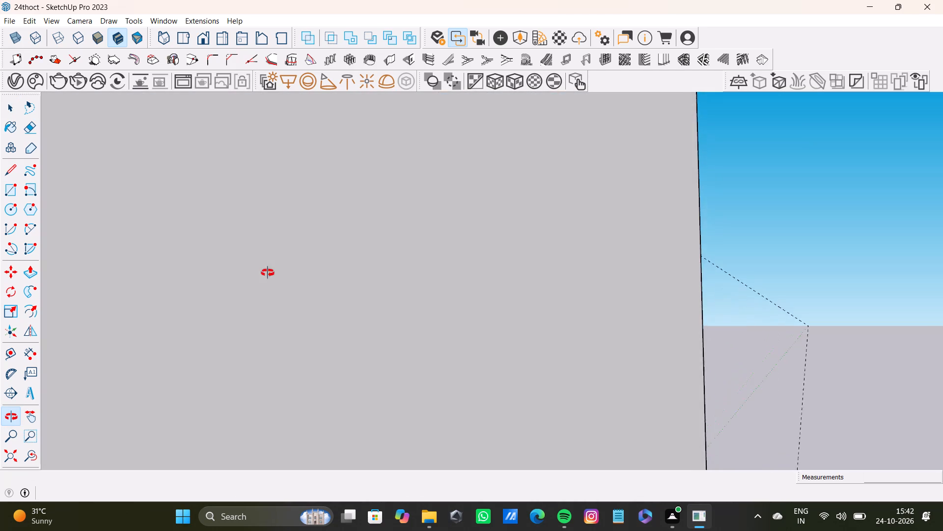
middle_drag(268, 273, 550, 271)
scroll(324, 321, up, 9)
middle_drag(360, 326, 278, 326)
scroll(689, 275, up, 1)
shift+middle_drag(681, 275, 187, 290)
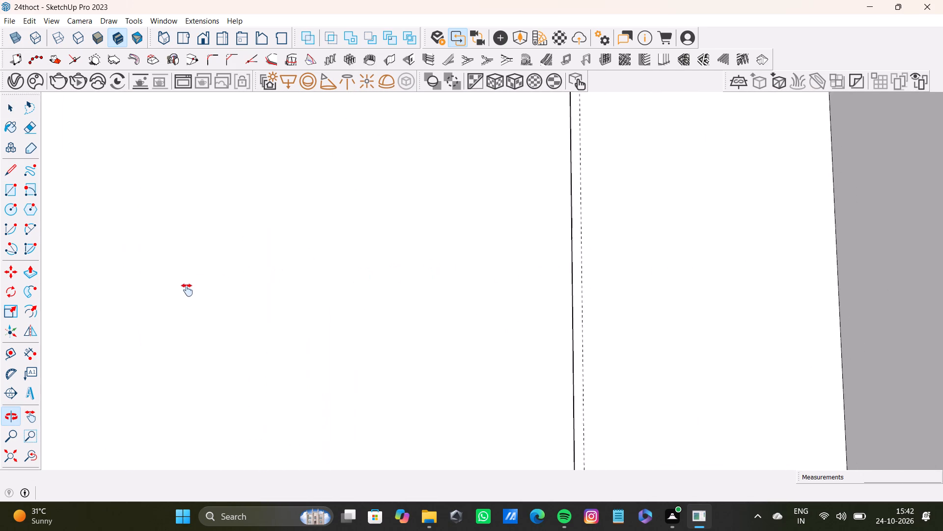
shift+middle_drag(187, 290, 187, 289)
middle_drag(421, 248, 187, 244)
shift+scroll(513, 265, up, 3)
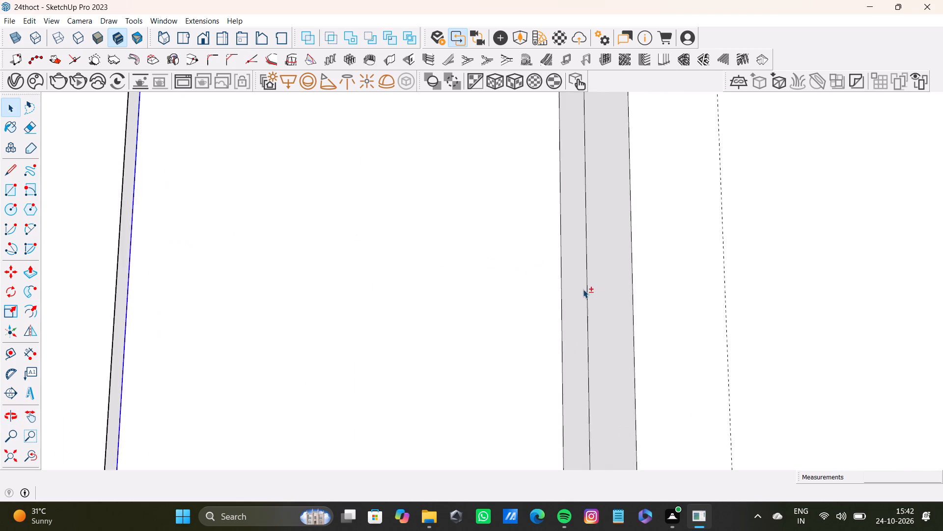
shift+click(583, 291)
shift+click(595, 298)
shift+scroll(584, 306, down, 9)
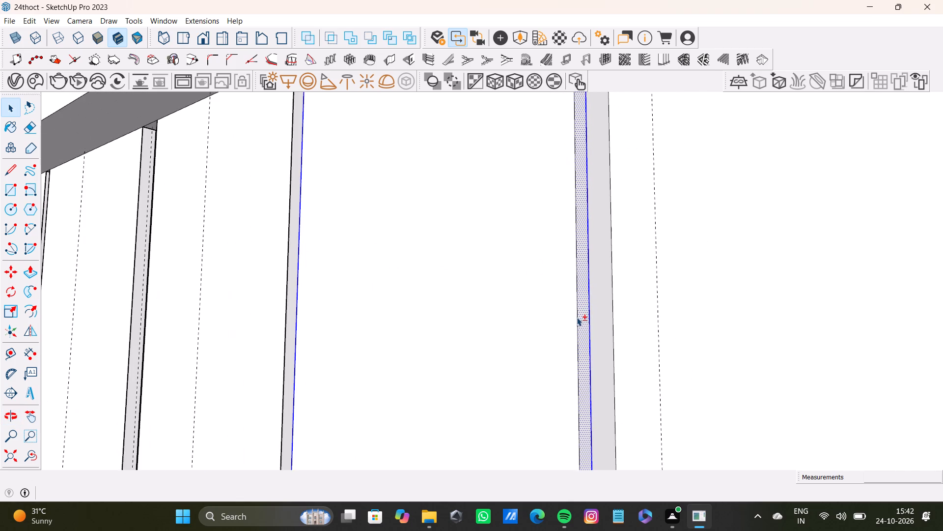
shift+click(577, 317)
shift+scroll(577, 321, down, 4)
shift+middle_click(578, 324)
shift+drag(33, 458, 21, 458)
shift+click(0, 456)
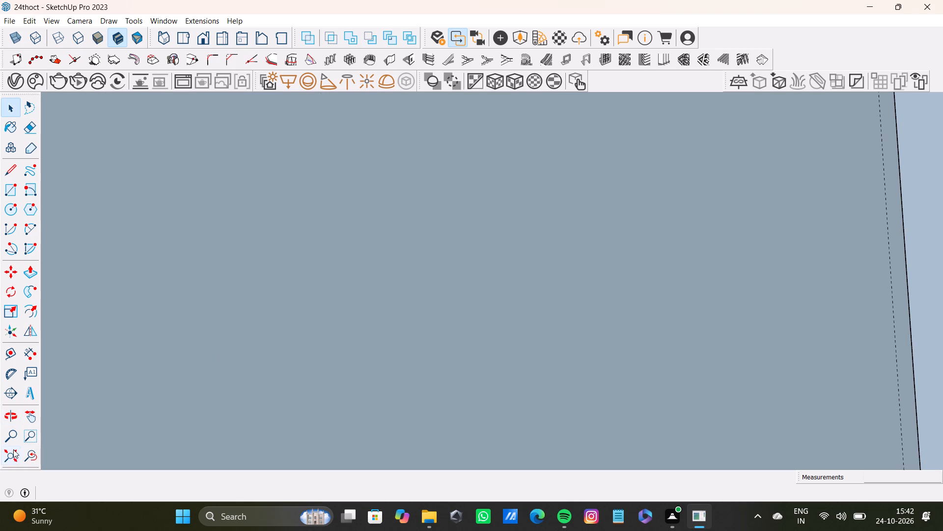
shift+click(15, 455)
shift+scroll(579, 248, up, 5)
shift+middle_drag(305, 273, 660, 327)
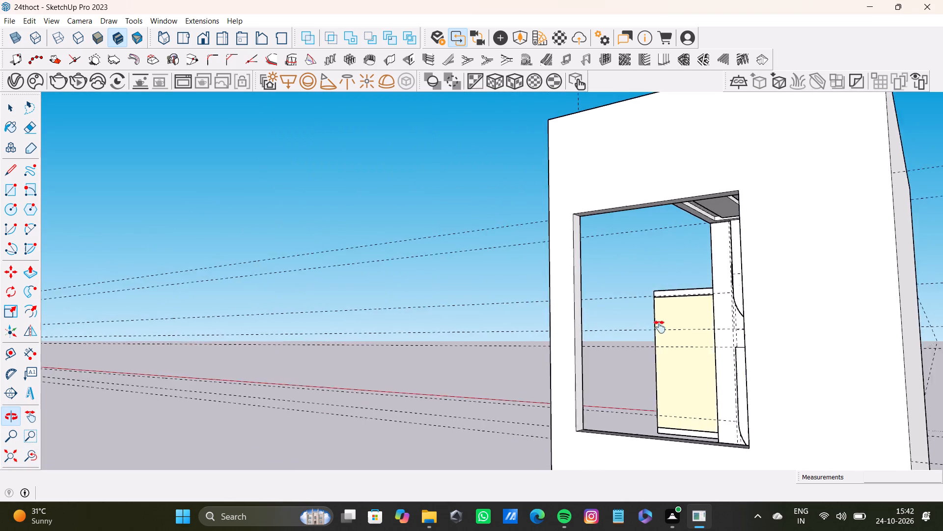
shift+middle_drag(660, 327, 942, 392)
scroll(684, 316, up, 7)
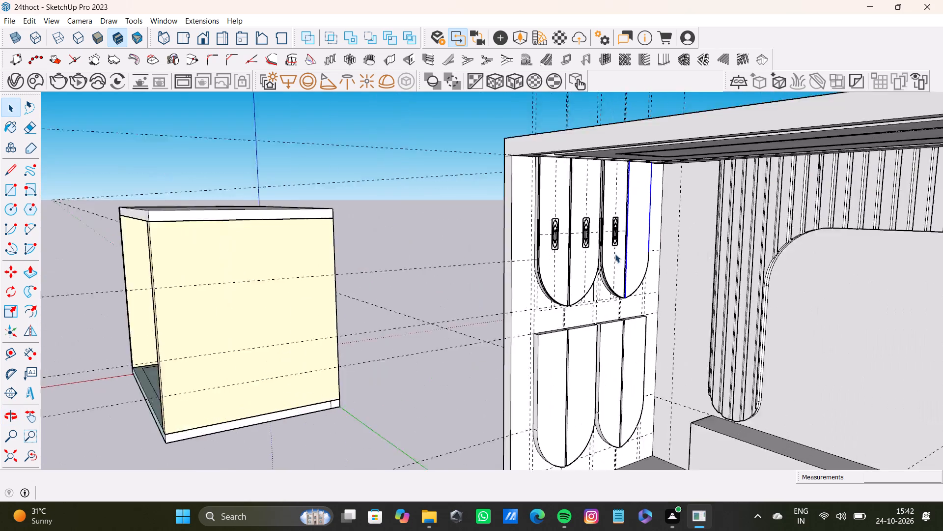
scroll(615, 254, up, 20)
scroll(615, 254, up, 4)
middle_drag(683, 267, 400, 239)
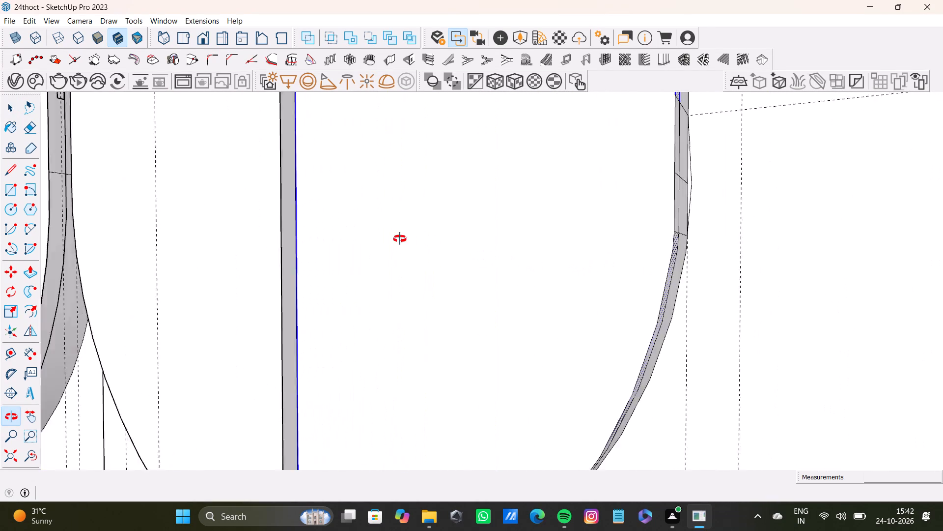
middle_drag(400, 239, 373, 253)
shift+scroll(510, 172, up, 5)
shift+click(642, 147)
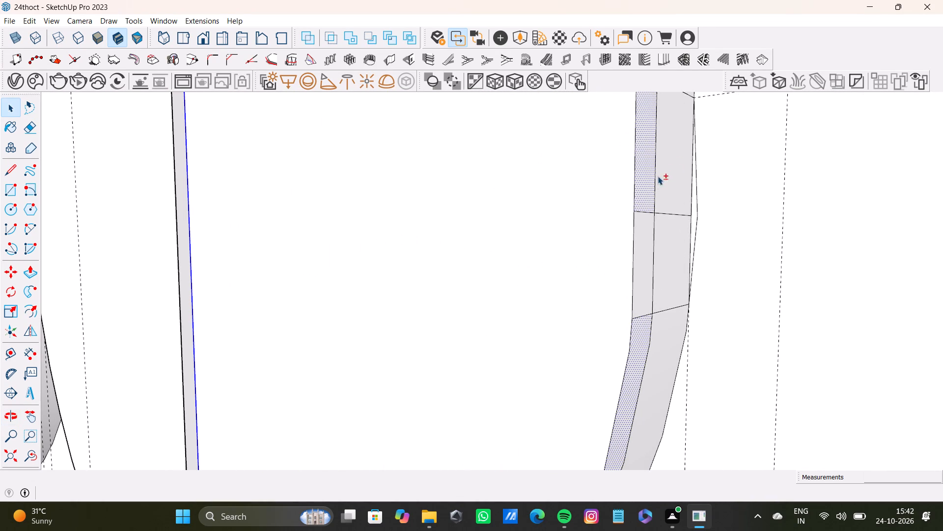
shift+click(655, 181)
shift+click(644, 251)
shift+click(653, 270)
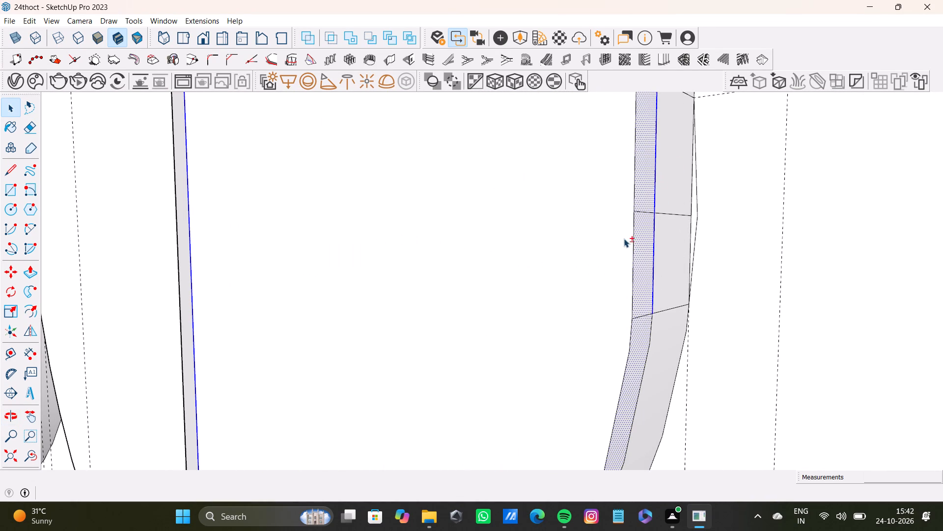
shift+click(635, 223)
shift+click(635, 190)
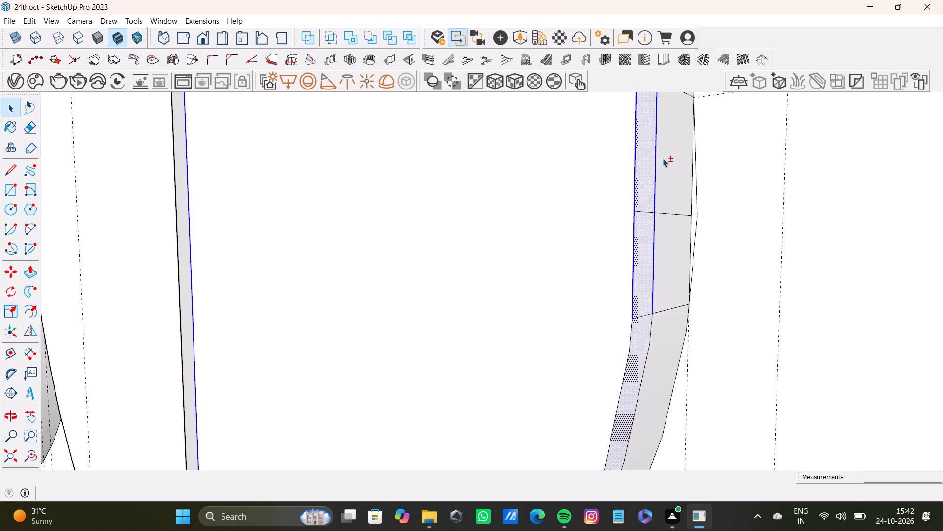
shift+middle_drag(673, 141, 631, 318)
shift+scroll(600, 271, down, 5)
shift+middle_drag(616, 302, 631, 83)
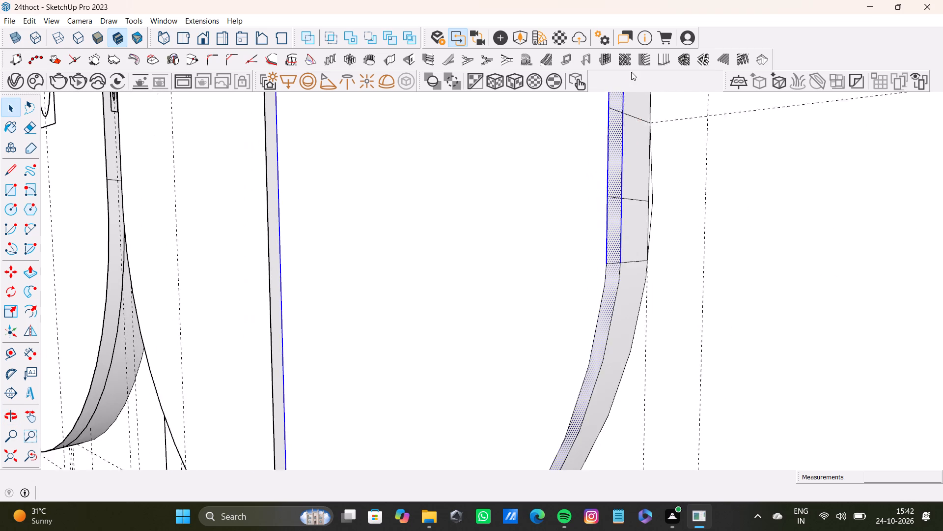
shift+scroll(571, 288, up, 5)
shift+click(596, 336)
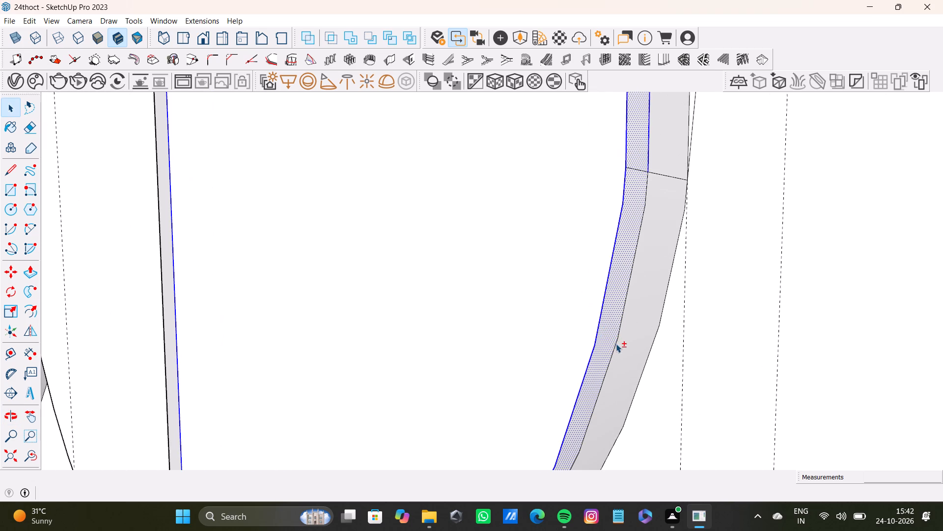
shift+click(616, 344)
shift+scroll(611, 343, down, 3)
shift+middle_drag(608, 342, 642, 125)
shift+scroll(614, 245, down, 2)
shift+middle_drag(595, 294, 614, 177)
shift+scroll(526, 286, down, 4)
shift+middle_drag(479, 315, 540, 328)
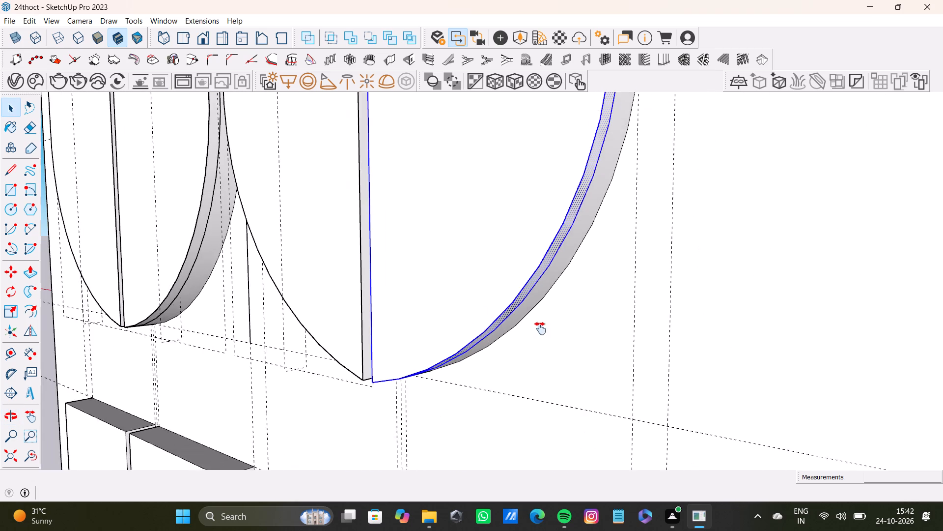
shift+middle_drag(540, 328, 889, 411)
shift+middle_drag(588, 267, 662, 398)
scroll(602, 377, up, 5)
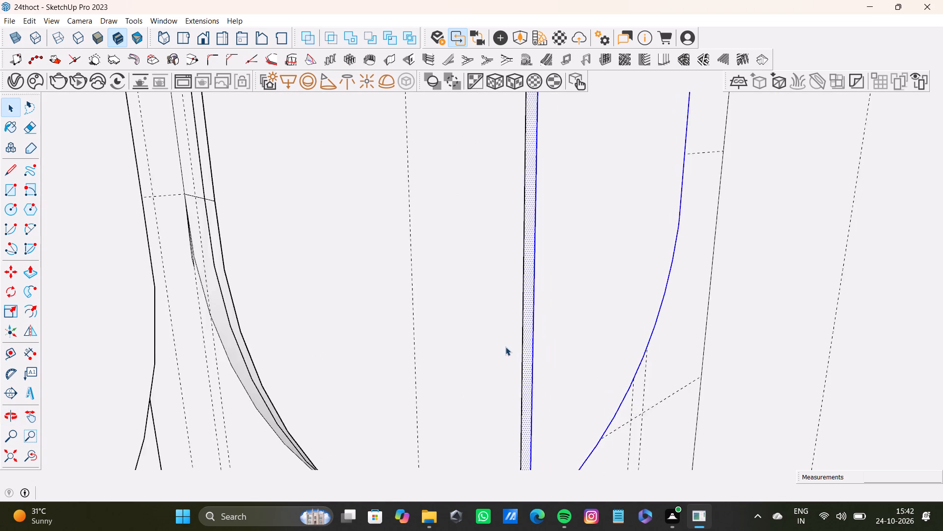
scroll(505, 347, up, 7)
middle_drag(517, 355, 490, 355)
right_click(456, 371)
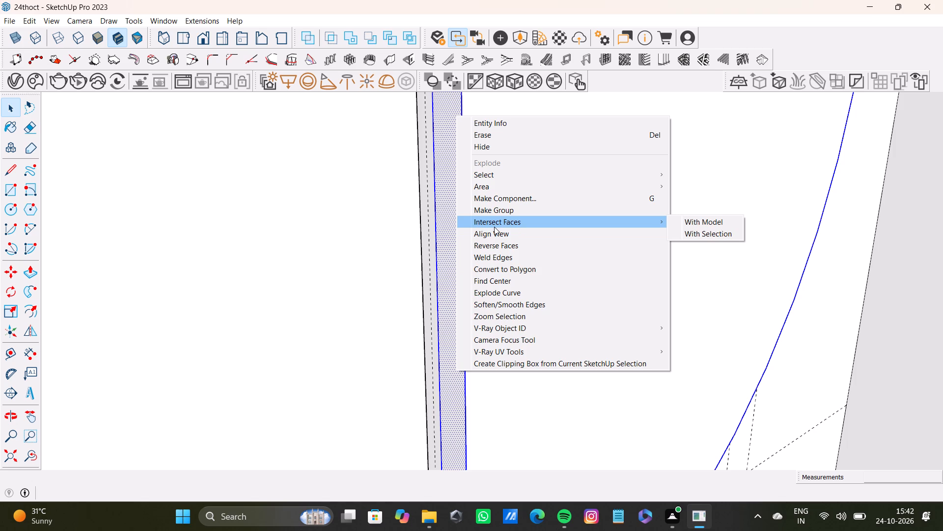
click(499, 210)
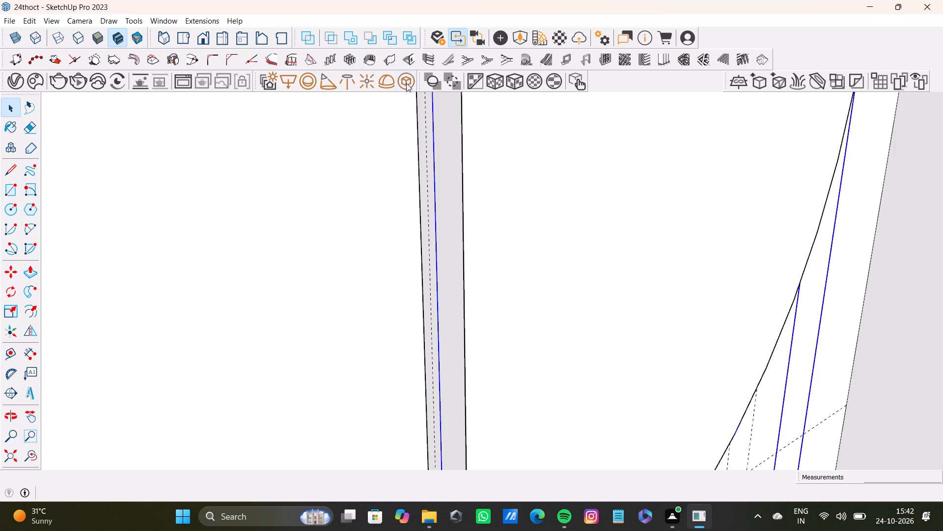
Convert the fourth upper panel's grouped edge strip into a V-Ray mesh light.
click(408, 82)
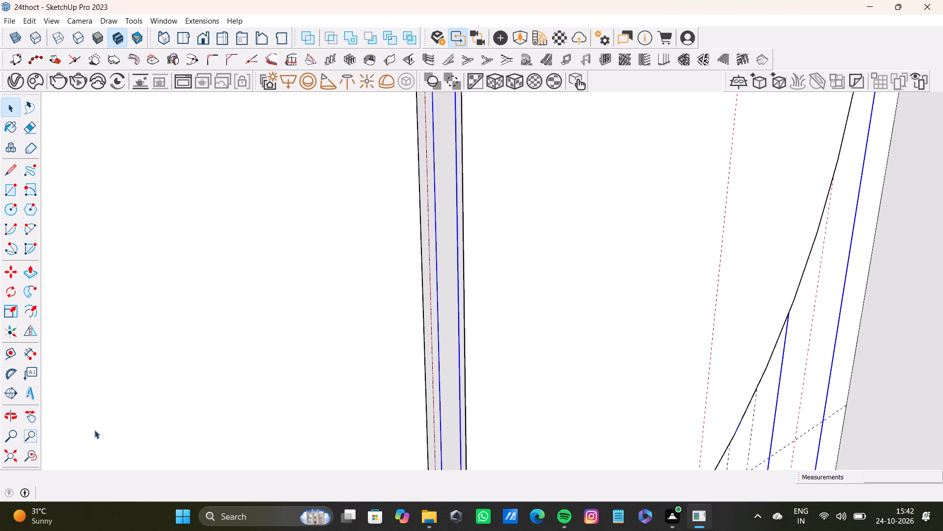
Copy the first lower wall panel's front outline, including its top edge, straight sides and curved bottom, 1" back along its thickness.
drag(30, 455, 21, 457)
click(0, 463)
click(6, 458)
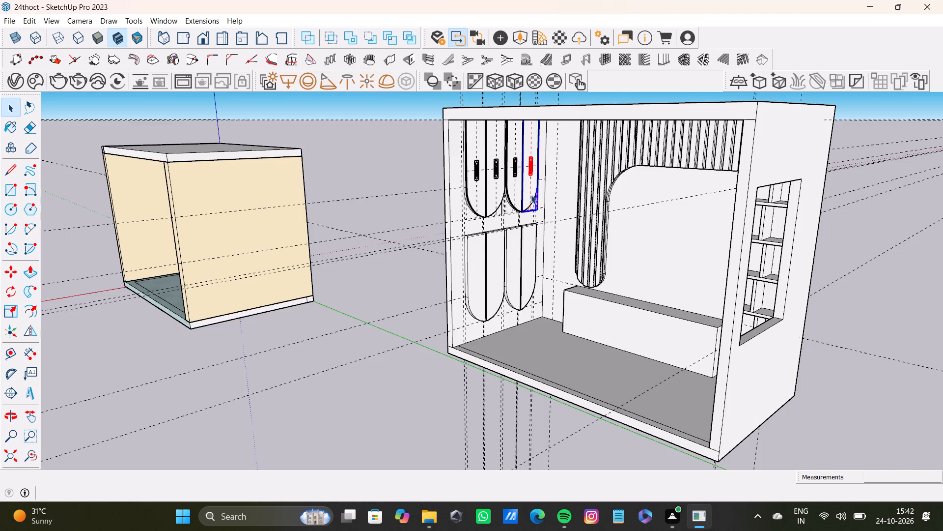
scroll(528, 194, up, 8)
scroll(448, 271, down, 15)
middle_drag(439, 300, 437, 227)
shift+scroll(437, 229, up, 6)
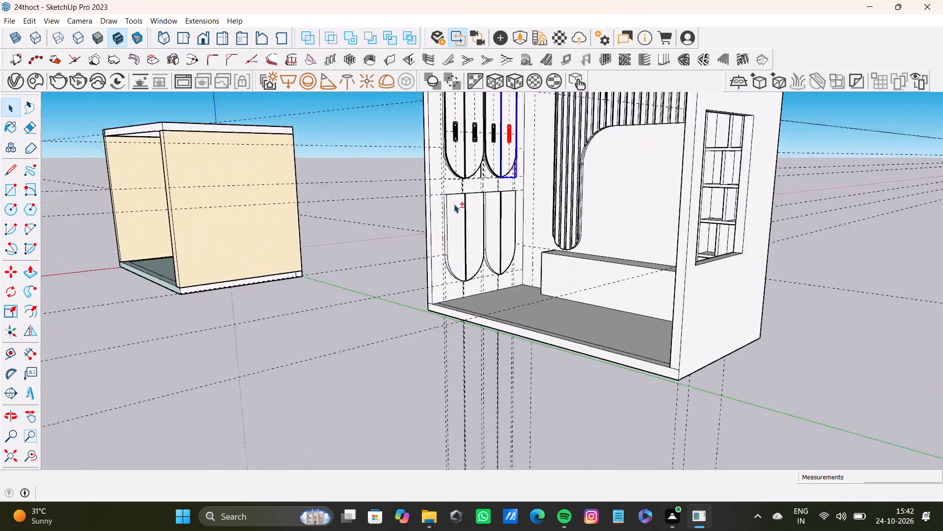
shift+scroll(454, 204, up, 14)
middle_drag(458, 193, 465, 233)
key(space)
scroll(440, 241, up, 10)
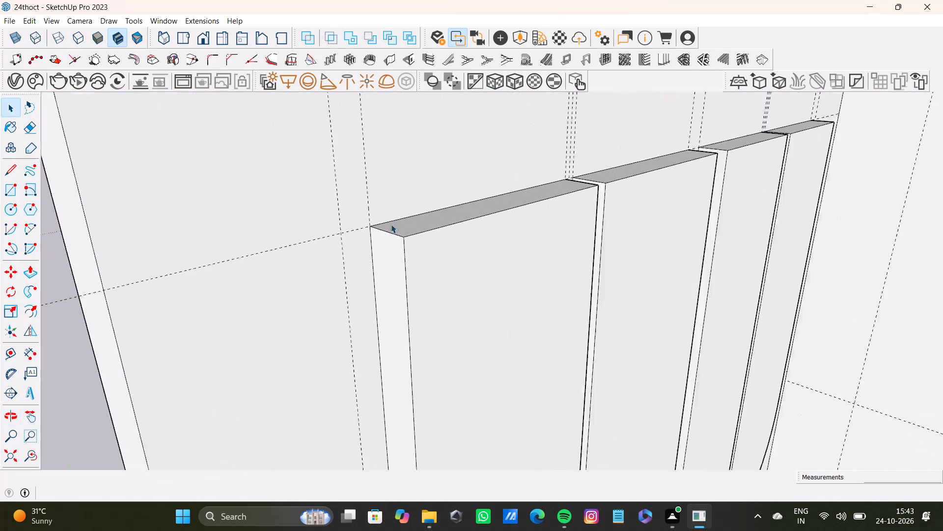
scroll(391, 224, up, 4)
click(423, 236)
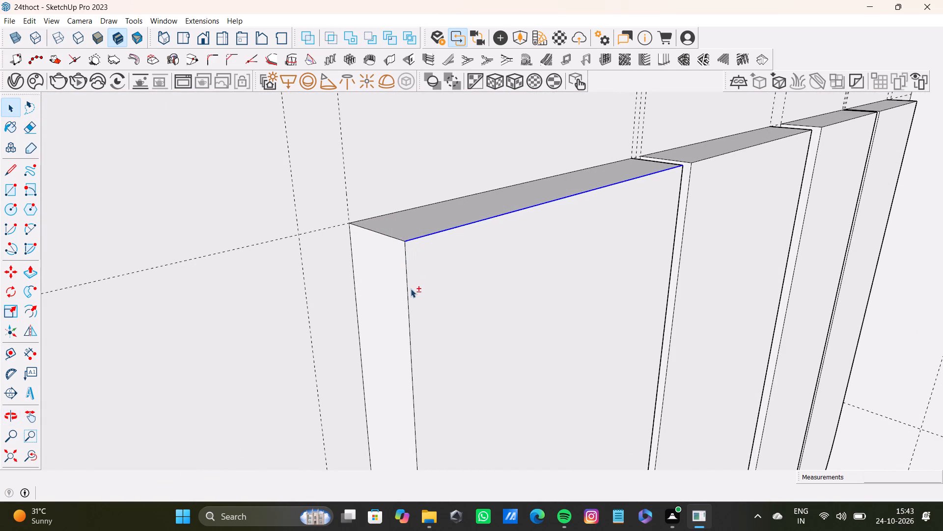
shift+click(408, 293)
shift+scroll(411, 309, down, 4)
shift+middle_drag(444, 344, 445, 110)
shift+scroll(484, 298, down, 2)
shift+middle_drag(478, 341, 428, 100)
shift+middle_drag(494, 371, 460, 109)
shift+middle_drag(509, 381, 509, 376)
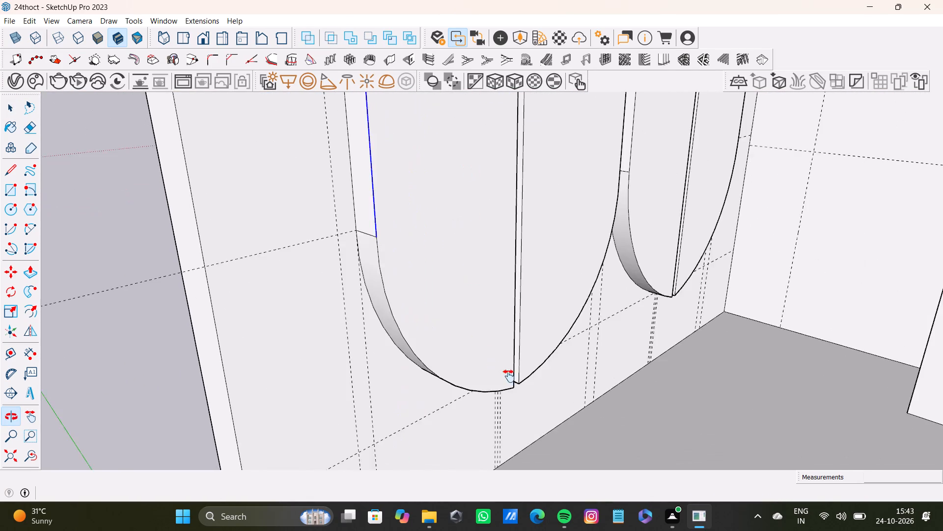
shift+middle_drag(509, 376, 500, 261)
shift+scroll(458, 259, up, 4)
shift+middle_drag(364, 119, 404, 302)
shift+scroll(397, 257, up, 5)
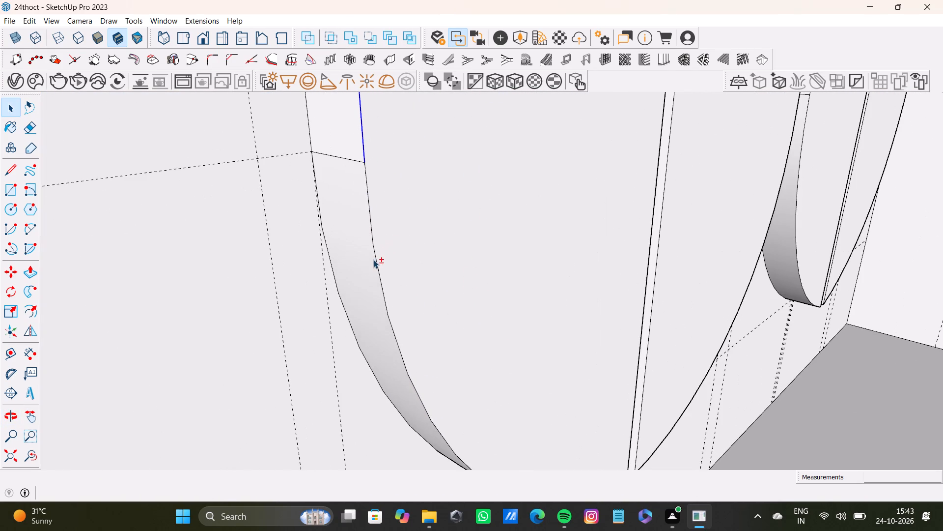
shift+click(378, 267)
shift+scroll(380, 268, down, 8)
shift+middle_drag(517, 360, 447, 346)
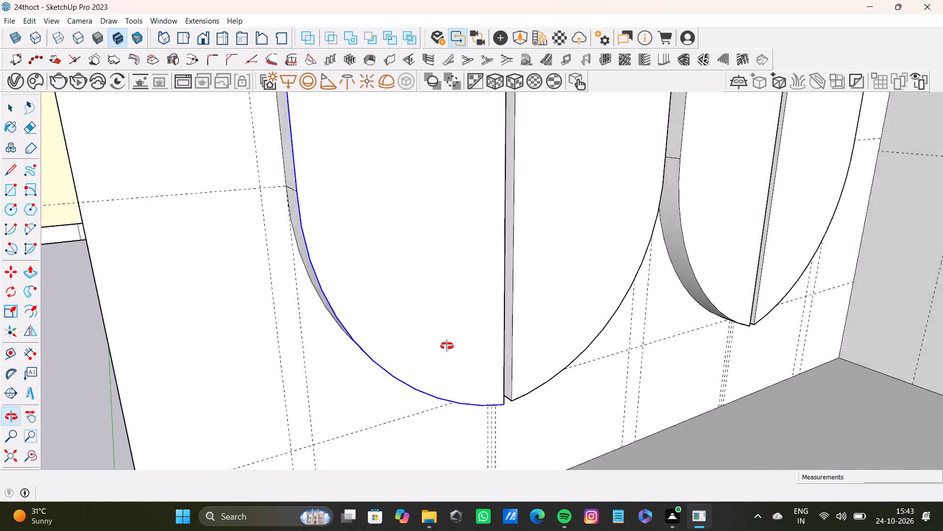
shift+middle_drag(447, 346, 343, 337)
scroll(479, 358, up, 7)
middle_drag(426, 336, 388, 346)
shift+scroll(383, 347, up, 5)
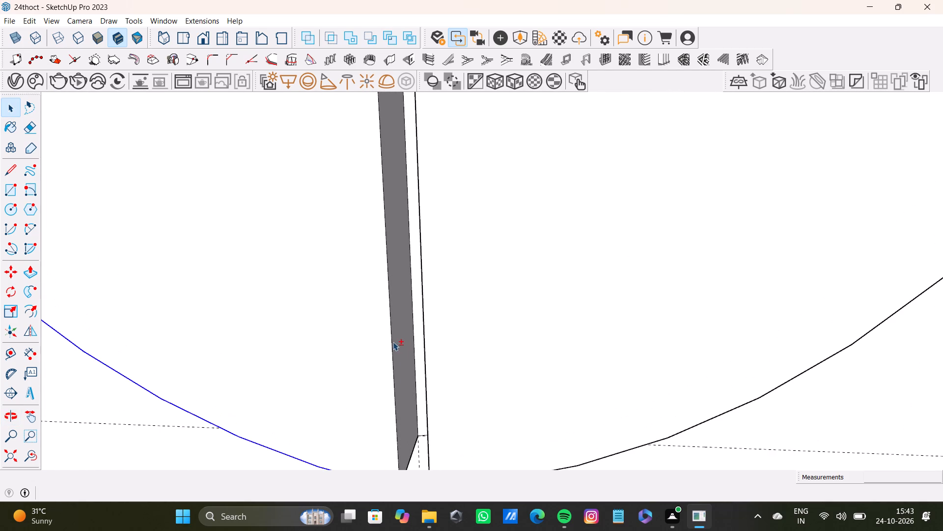
shift+click(390, 345)
shift+scroll(390, 344, down, 14)
shift+middle_drag(393, 201, 420, 401)
shift+scroll(420, 259, down, 5)
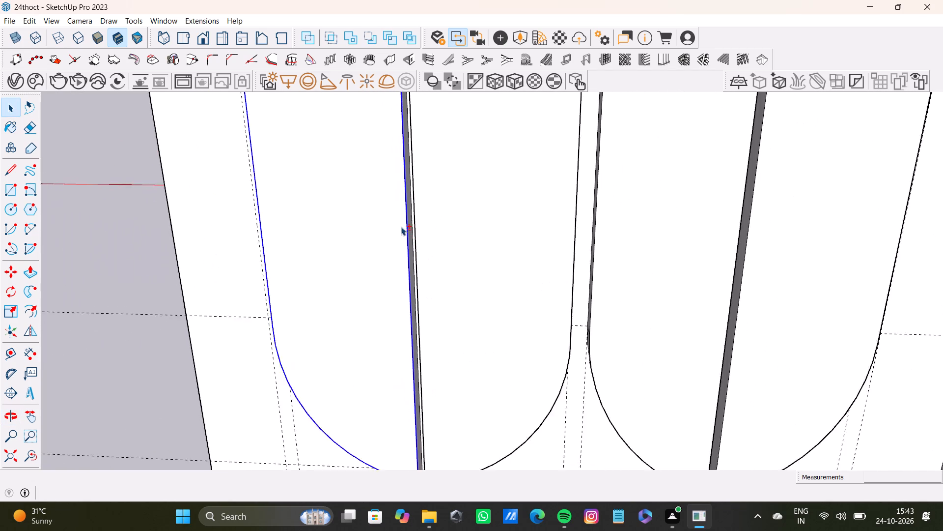
shift+scroll(401, 227, down, 3)
shift+middle_drag(405, 185, 434, 355)
shift+scroll(410, 215, up, 19)
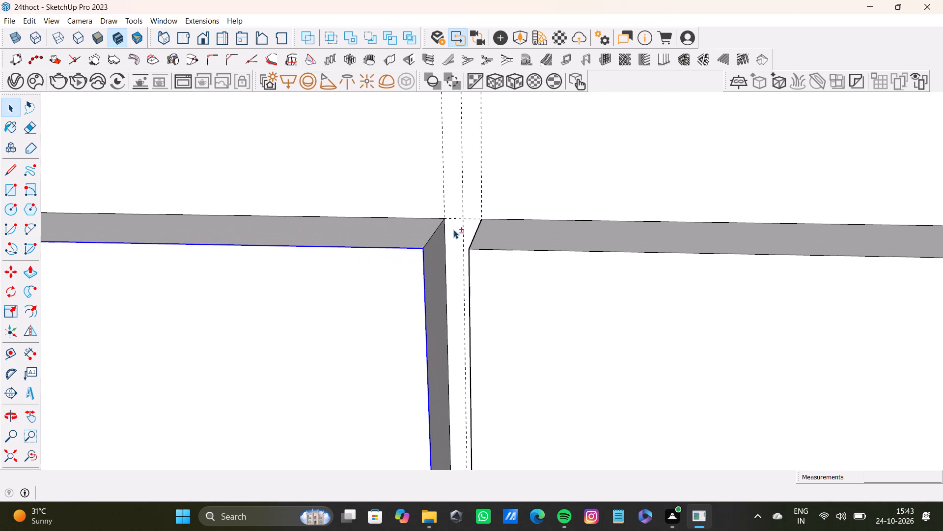
key(m)
scroll(424, 248, up, 7)
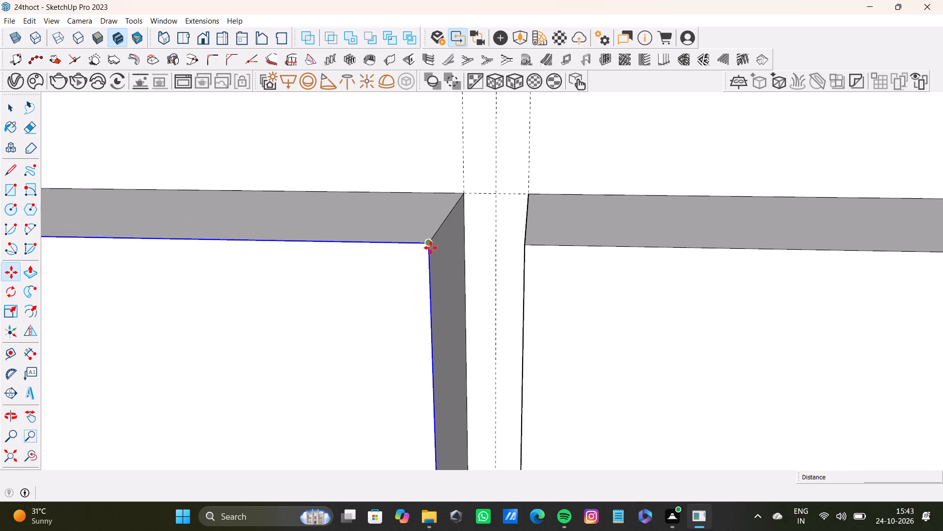
click(431, 248)
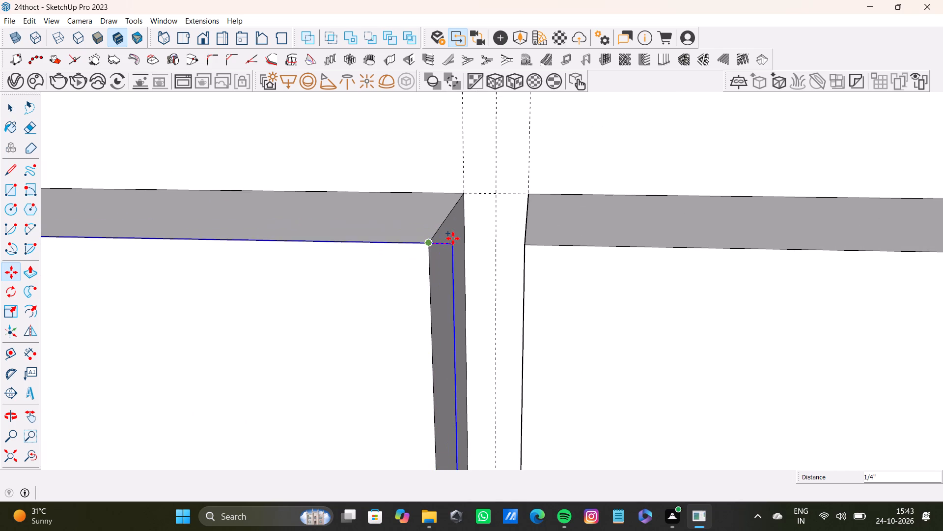
key(1)
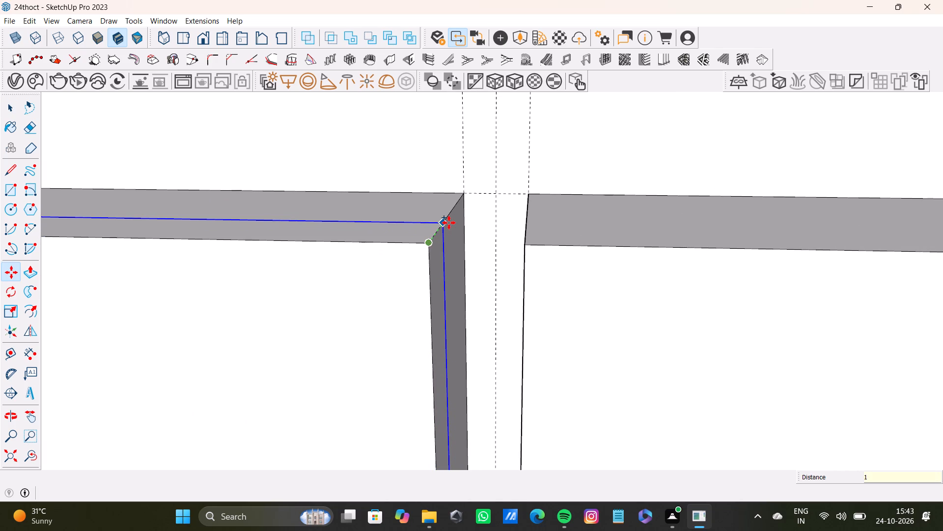
key(shift+colon)
key(BackSpace)
key(shift+quotedbl)
key(Return)
scroll(422, 240, down, 8)
scroll(419, 249, up, 8)
key(space)
Group the 1" front strip's faces and edges along the first lower panel's top, vertical sides and curved bottom, leaving out the front face.
click(422, 237)
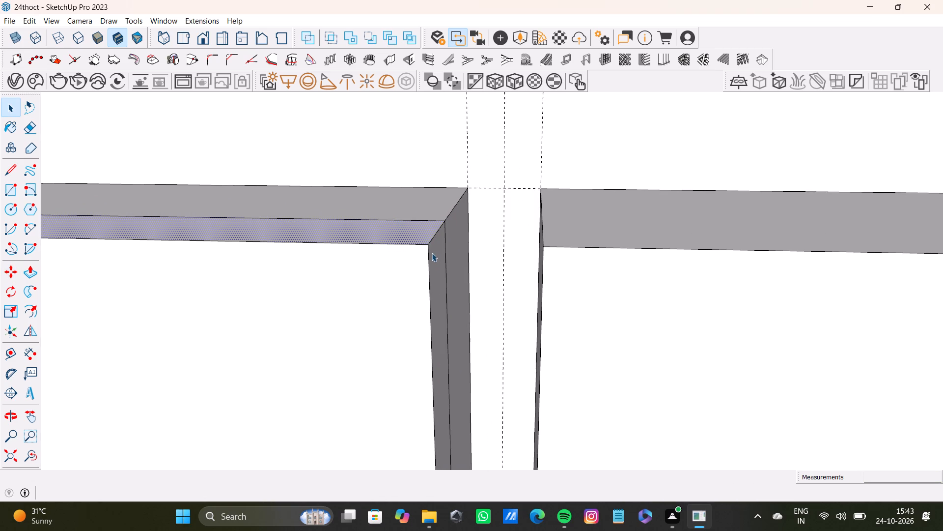
shift+click(421, 228)
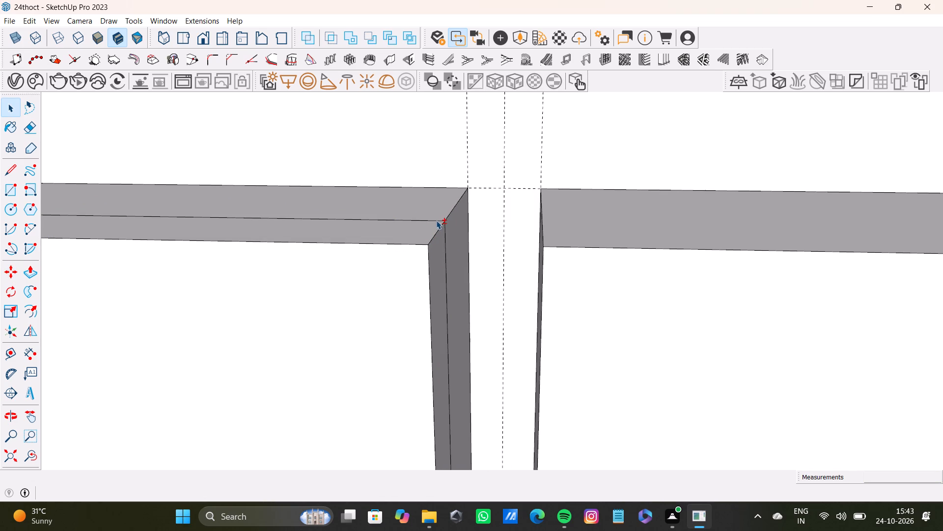
shift+click(436, 220)
shift+click(426, 232)
shift+click(438, 257)
shift+click(446, 249)
shift+scroll(438, 267, down, 2)
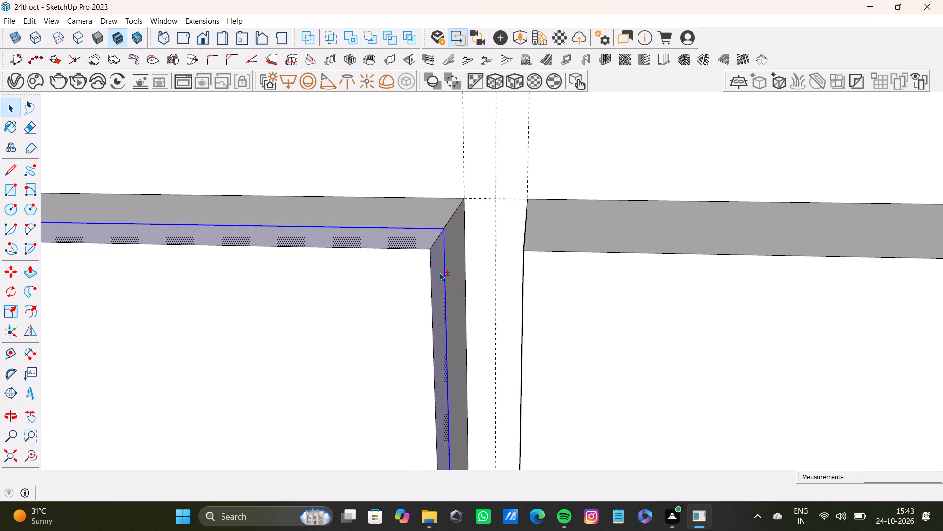
shift+scroll(439, 272, down, 20)
shift+scroll(439, 272, down, 1)
shift+middle_drag(245, 353, 577, 315)
shift+scroll(327, 306, up, 4)
middle_drag(463, 290, 682, 309)
scroll(537, 300, up, 8)
shift+click(423, 305)
shift+click(438, 308)
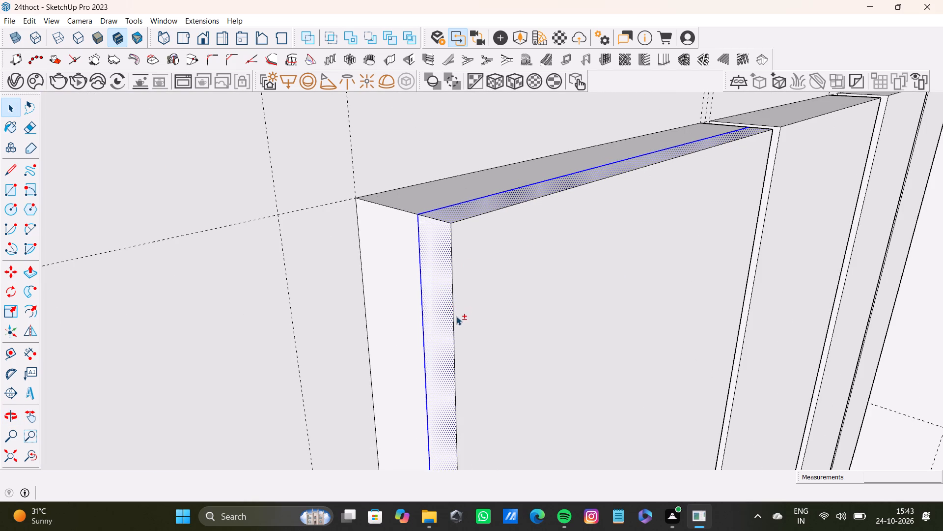
shift+click(452, 320)
shift+scroll(454, 298, down, 5)
shift+scroll(468, 235, up, 4)
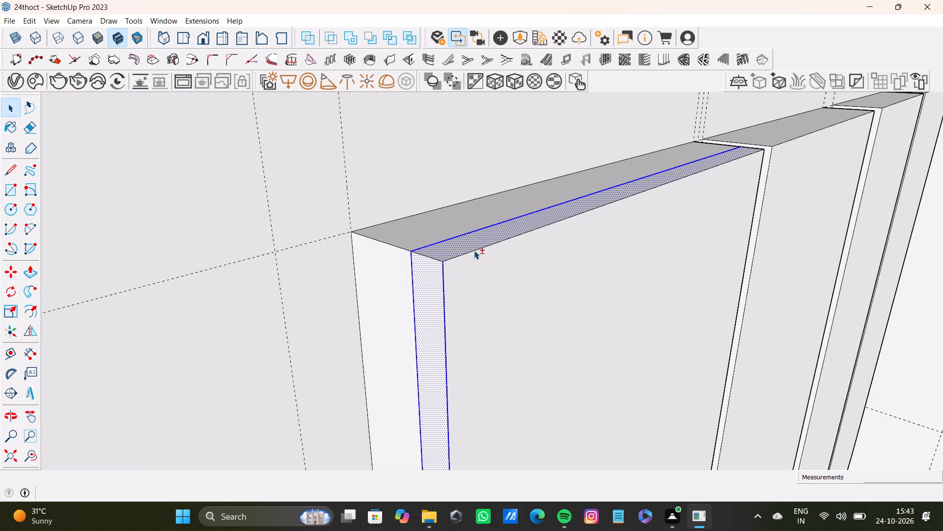
shift+click(474, 249)
shift+scroll(474, 253, down, 14)
shift+middle_drag(511, 315, 511, 129)
shift+scroll(488, 334, up, 2)
shift+middle_drag(480, 211, 478, 148)
shift+scroll(555, 444, down, 3)
shift+middle_drag(544, 404, 531, 134)
shift+middle_drag(554, 423, 519, 247)
shift+scroll(519, 247, down, 1)
shift+scroll(504, 224, up, 2)
shift+middle_drag(504, 195, 518, 355)
shift+scroll(455, 297, up, 7)
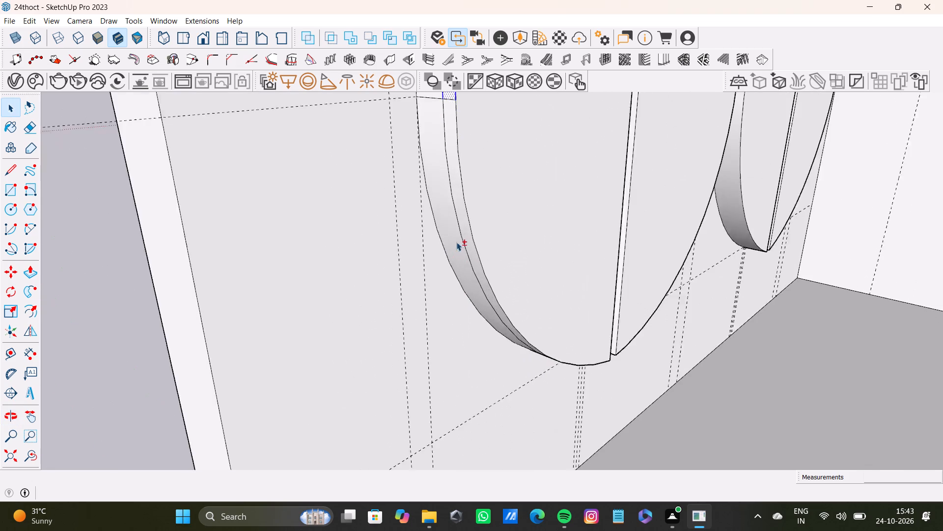
shift+scroll(456, 242, up, 4)
shift+click(467, 242)
shift+click(475, 246)
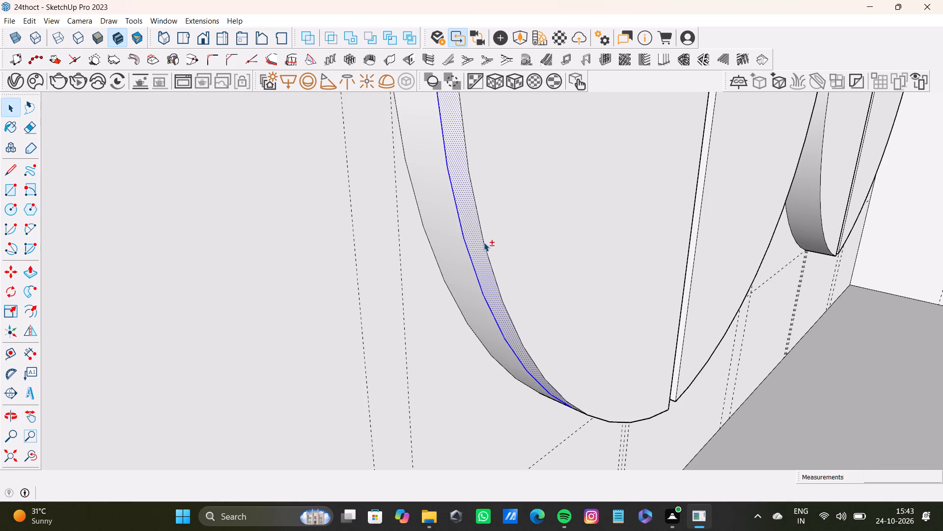
shift+click(484, 242)
shift+scroll(488, 271, down, 4)
shift+middle_drag(540, 317, 351, 265)
scroll(569, 299, up, 4)
middle_drag(570, 297, 433, 292)
shift+scroll(512, 317, up, 4)
shift+click(557, 338)
shift+scroll(557, 345, down, 8)
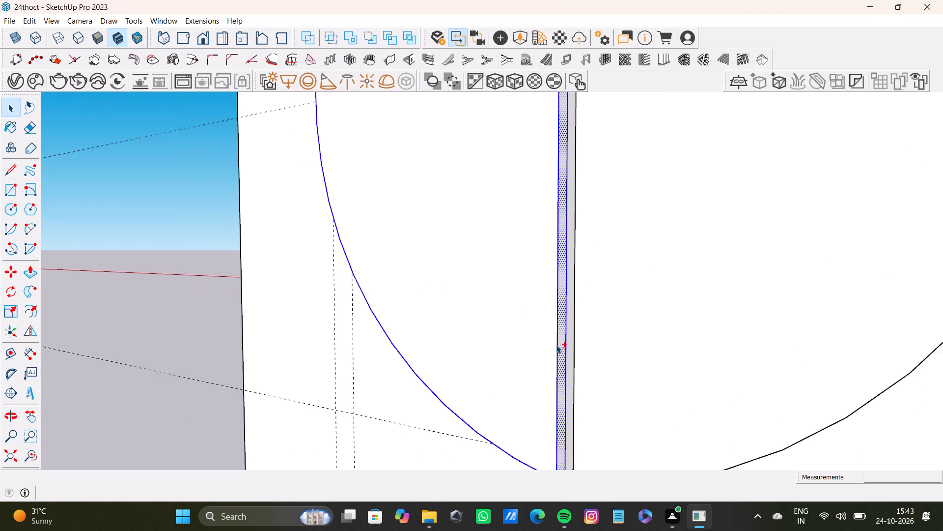
shift+scroll(556, 345, down, 7)
shift+middle_drag(555, 316, 570, 412)
shift+scroll(566, 317, down, 5)
shift+middle_drag(566, 312, 566, 431)
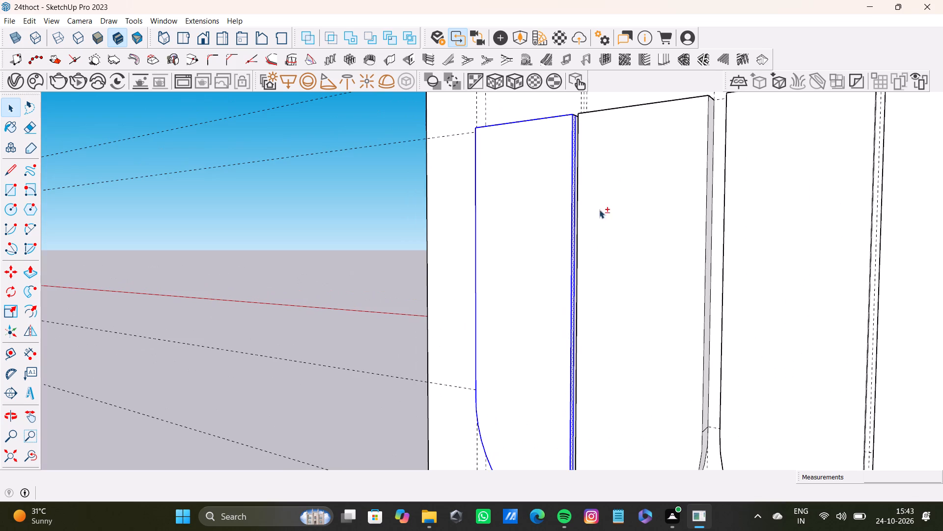
shift+middle_drag(598, 165, 571, 318)
shift+scroll(560, 289, up, 20)
shift+scroll(560, 289, up, 5)
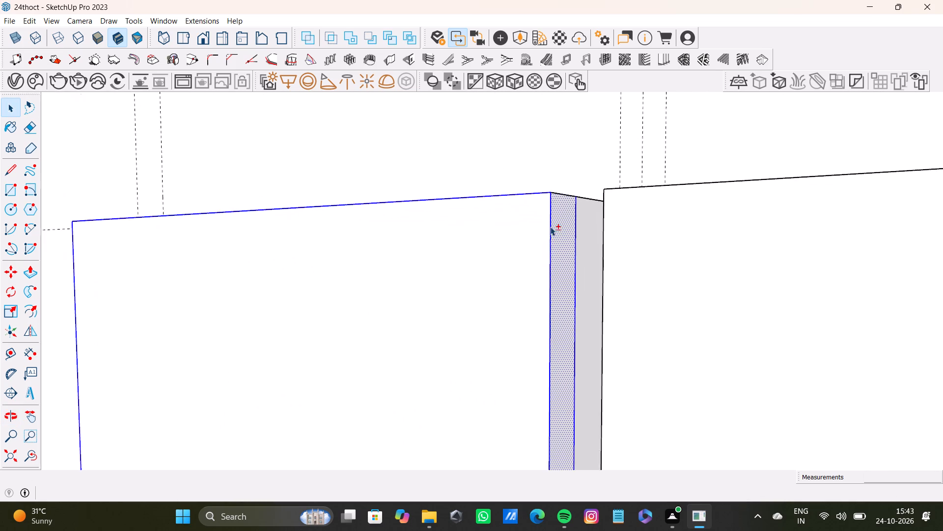
shift+scroll(550, 227, up, 2)
shift+click(581, 167)
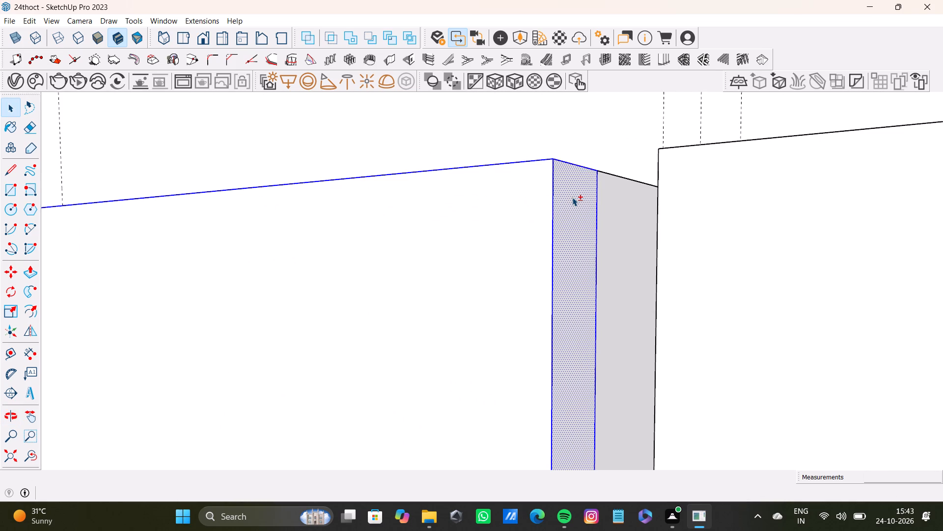
right_click(572, 197)
click(606, 293)
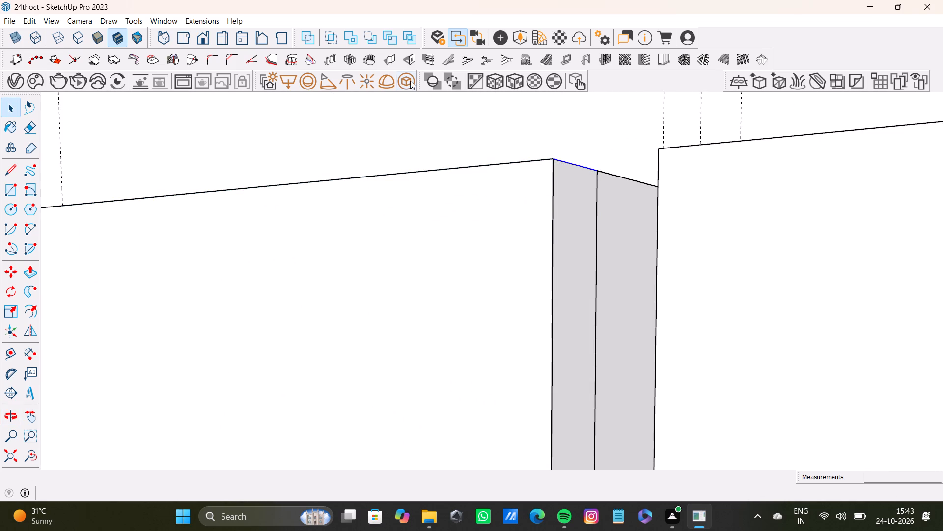
Convert the first lower panel's grouped edge strip into a V-Ray mesh light.
click(410, 80)
Copy the second lower wall panel's front outline, including its top edge, straight sides and curved bottom, 1" back along its thickness.
scroll(563, 217, down, 8)
middle_drag(558, 238, 708, 342)
scroll(698, 338, down, 4)
shift+middle_drag(692, 325, 607, 316)
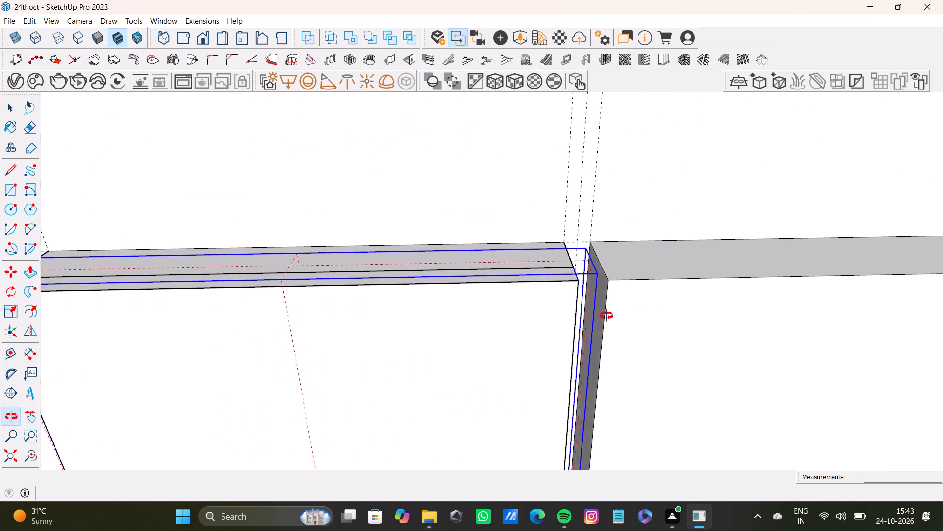
shift+middle_drag(607, 316, 742, 334)
scroll(650, 265, up, 10)
key(space)
click(580, 237)
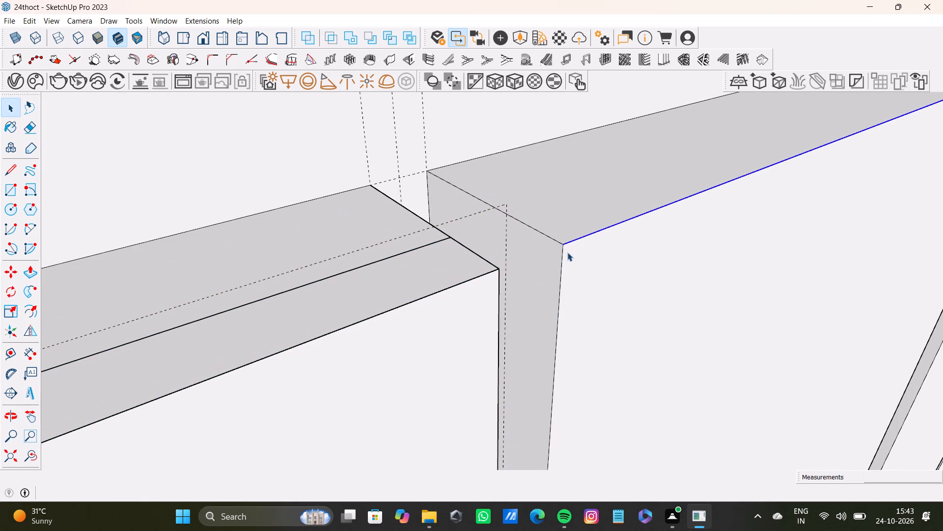
shift+click(559, 264)
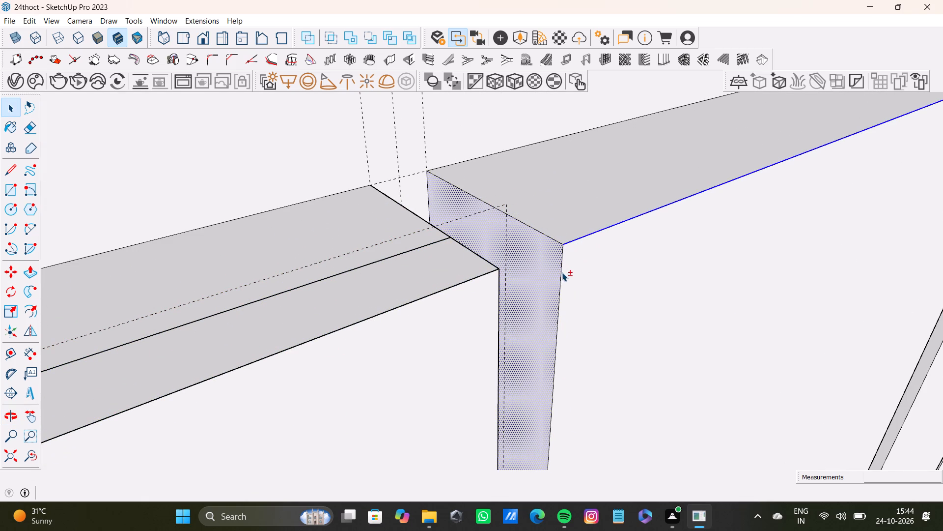
shift+click(562, 272)
shift+scroll(563, 273, down, 3)
shift+click(551, 267)
shift+scroll(550, 267, down, 5)
shift+middle_drag(573, 298, 545, 131)
shift+scroll(551, 182, down, 3)
shift+middle_drag(609, 312, 561, 161)
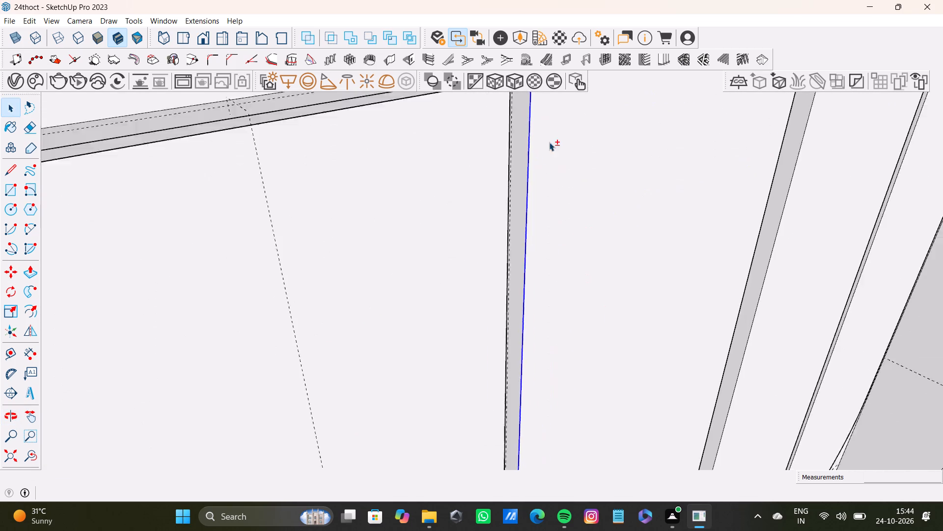
shift+scroll(569, 303, down, 4)
shift+middle_drag(574, 356, 550, 57)
shift+middle_drag(554, 399, 530, 235)
shift+scroll(519, 246, up, 7)
shift+middle_drag(524, 344, 333, 325)
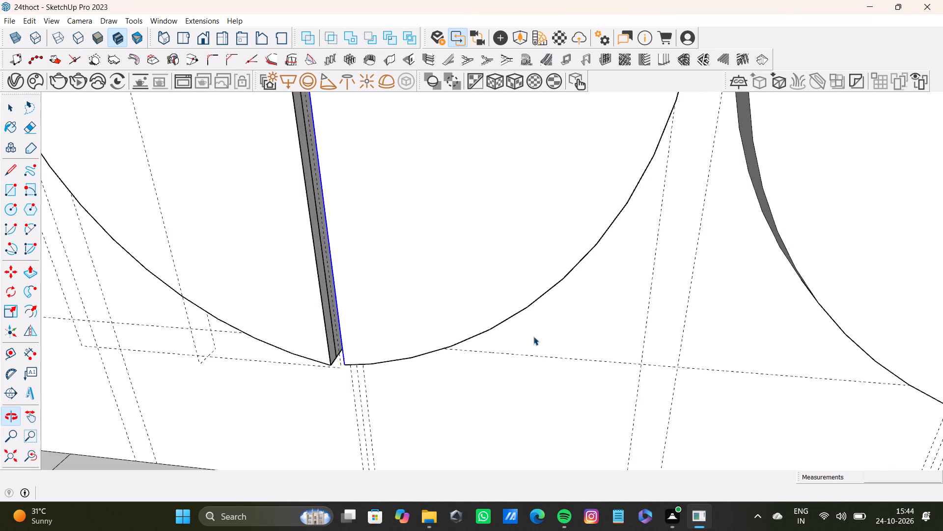
scroll(555, 334, up, 7)
shift+click(479, 304)
shift+middle_drag(542, 296, 619, 371)
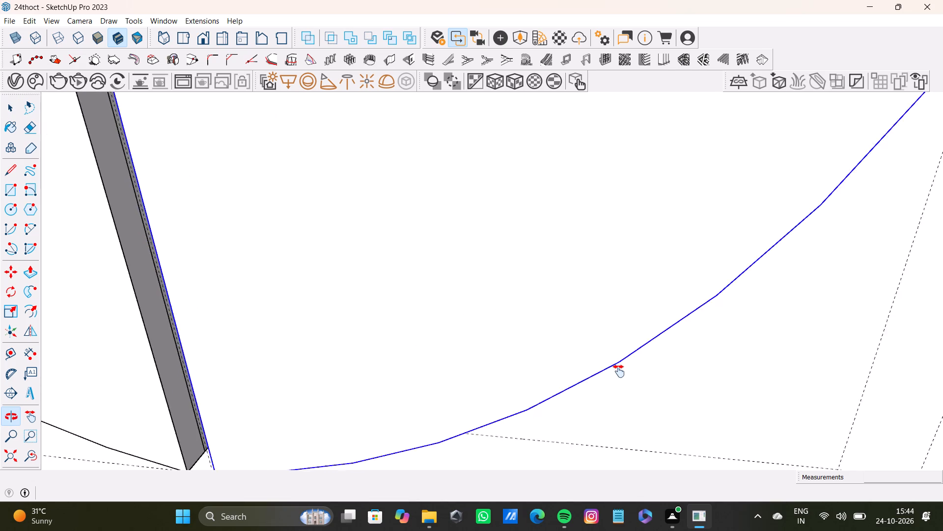
shift+middle_drag(619, 371, 466, 337)
shift+scroll(631, 346, up, 3)
shift+scroll(583, 268, down, 14)
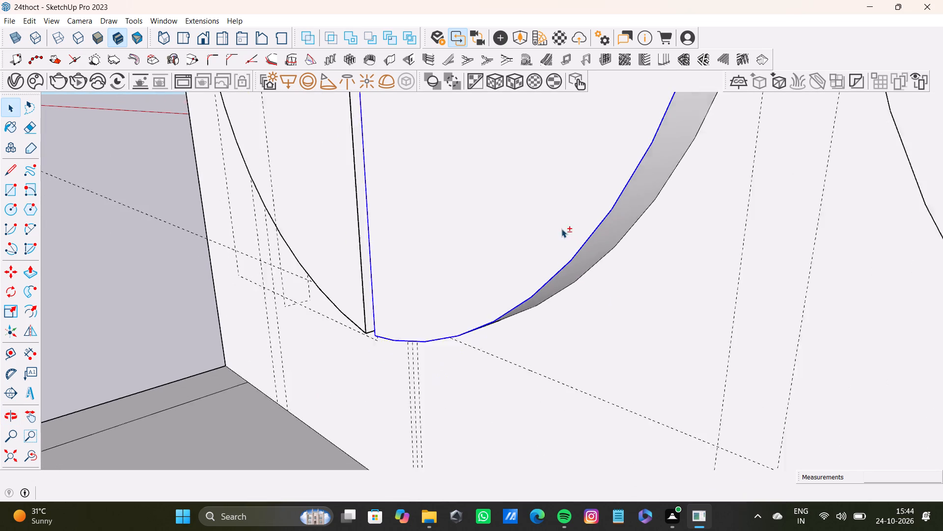
shift+scroll(561, 229, down, 5)
shift+middle_drag(550, 200, 554, 479)
shift+scroll(599, 271, down, 4)
shift+scroll(625, 316, up, 6)
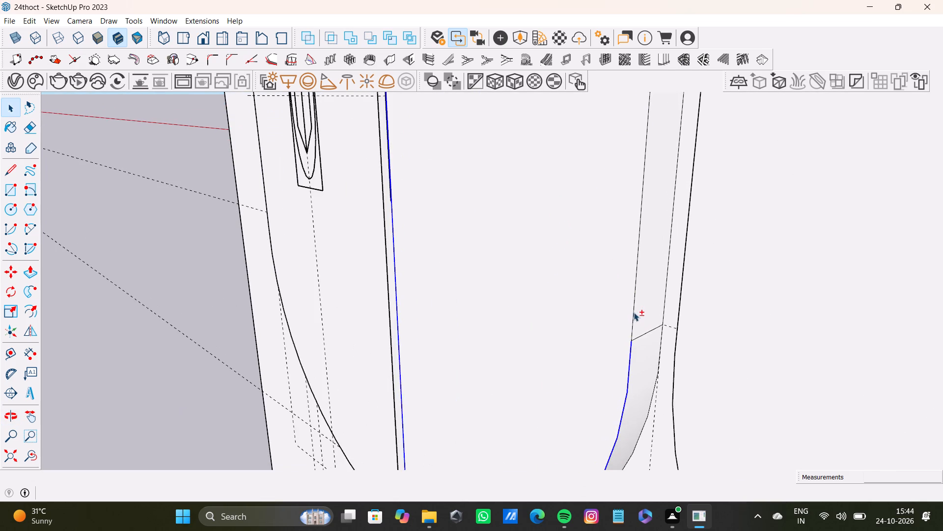
shift+click(634, 312)
shift+scroll(631, 281, down, 8)
shift+scroll(611, 121, down, 7)
shift+middle_click(607, 175)
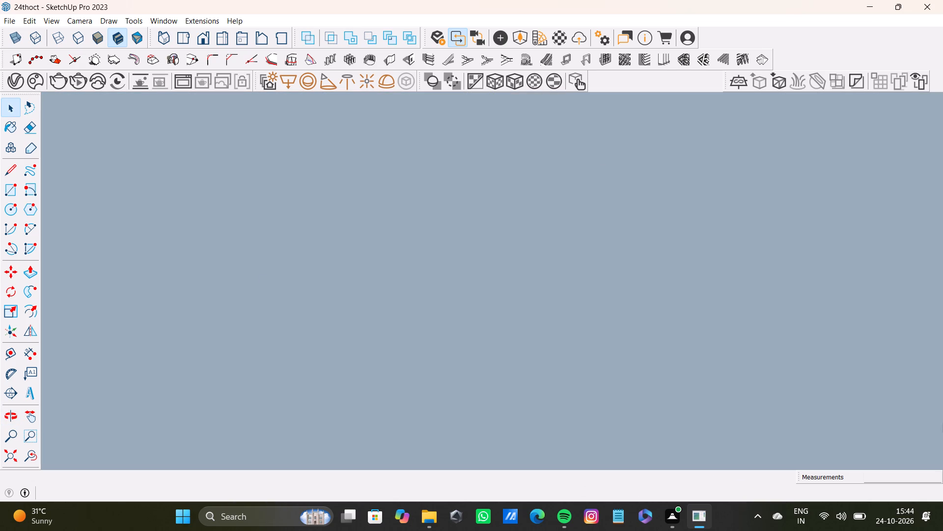
shift+click(35, 458)
shift+click(10, 455)
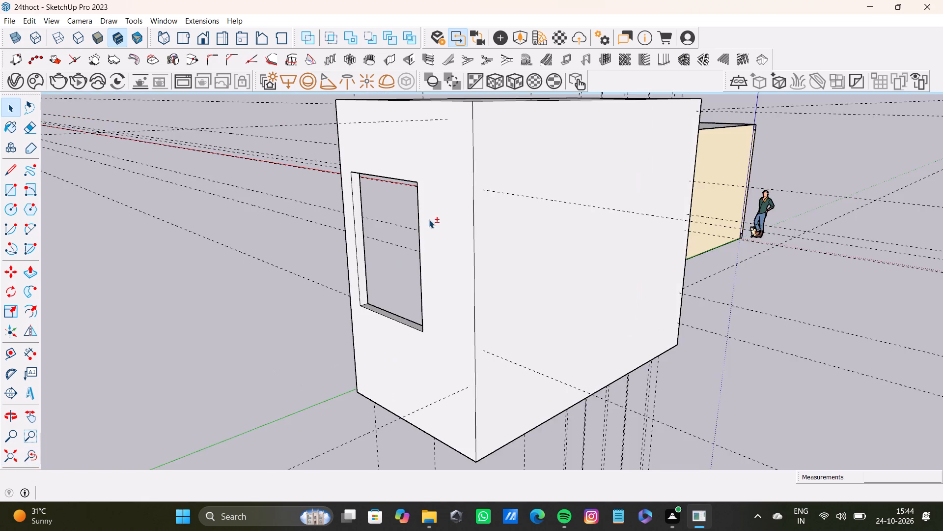
shift+middle_drag(429, 219, 942, 421)
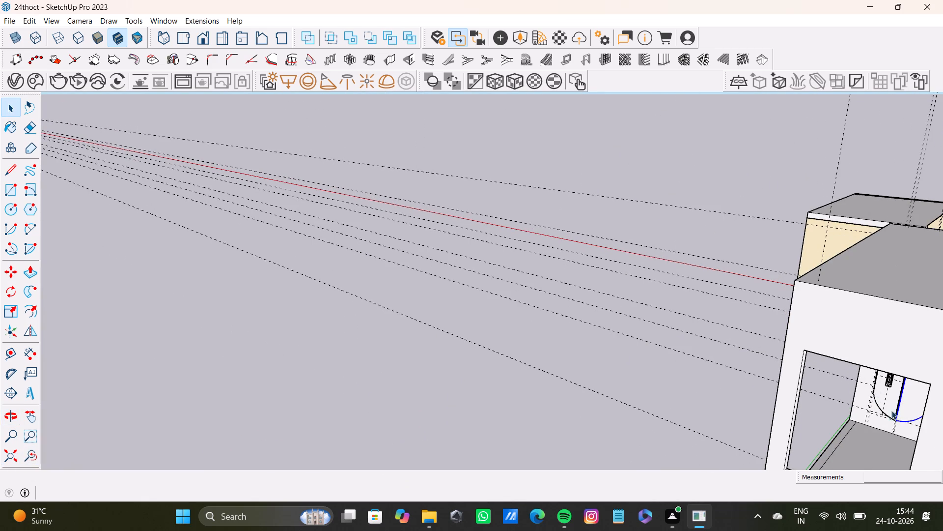
scroll(857, 385, up, 1)
shift+middle_drag(879, 374, 912, 322)
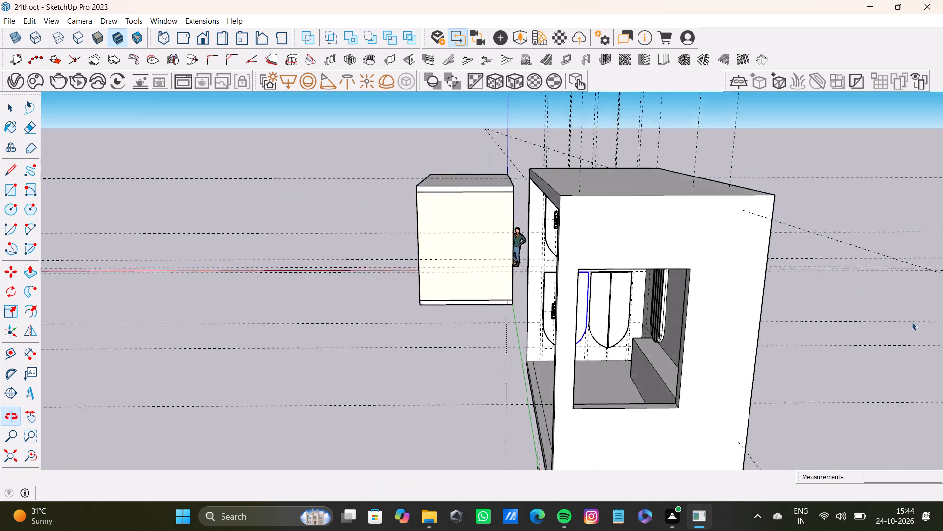
shift+middle_drag(912, 322, 910, 323)
scroll(535, 329, up, 10)
shift+middle_drag(636, 301, 539, 299)
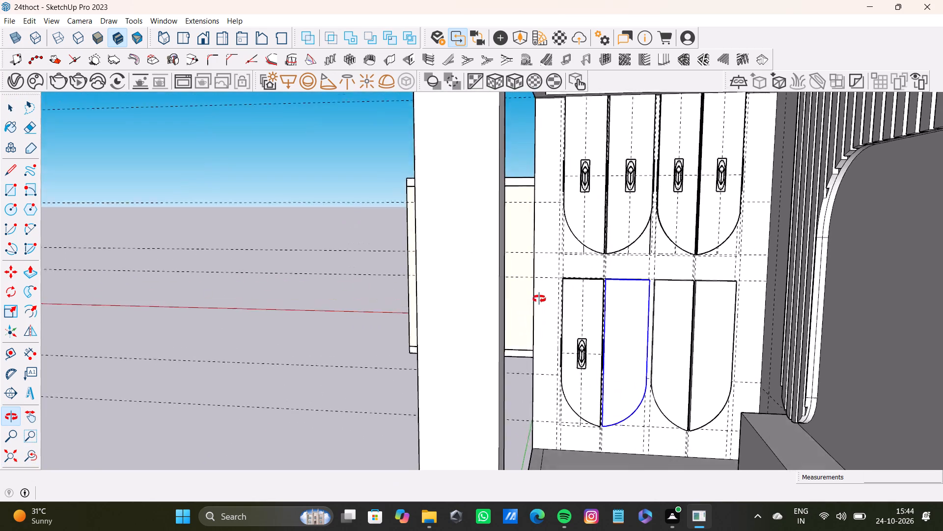
shift+middle_drag(539, 299, 540, 295)
scroll(634, 275, up, 16)
middle_drag(634, 293, 476, 322)
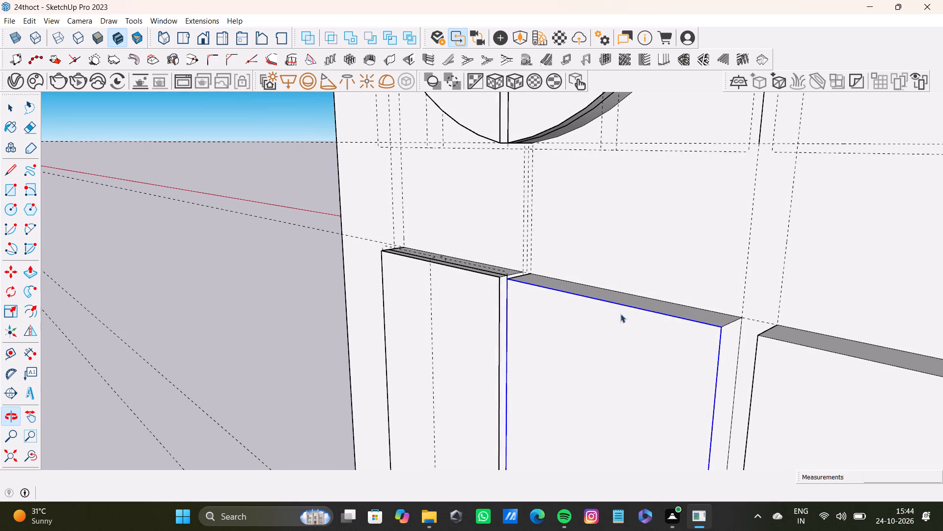
key(m)
scroll(701, 319, up, 12)
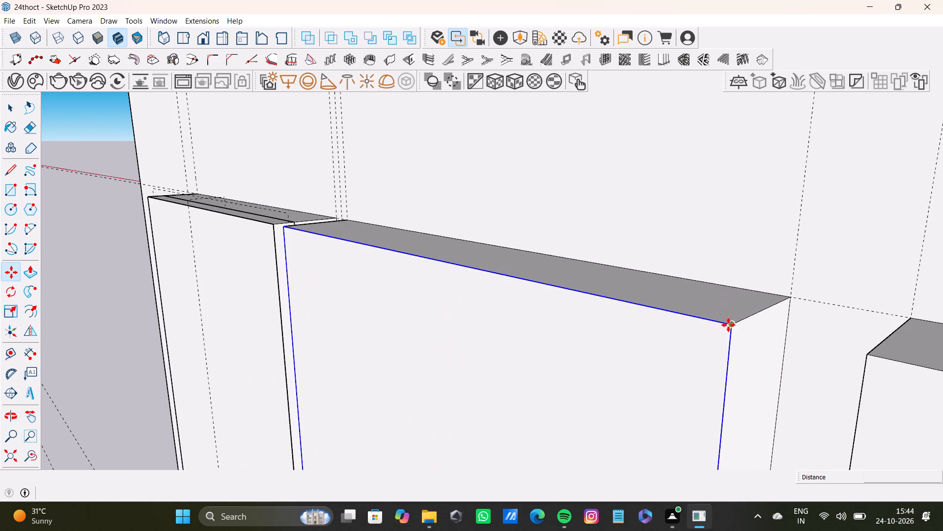
ctrl+click(731, 327)
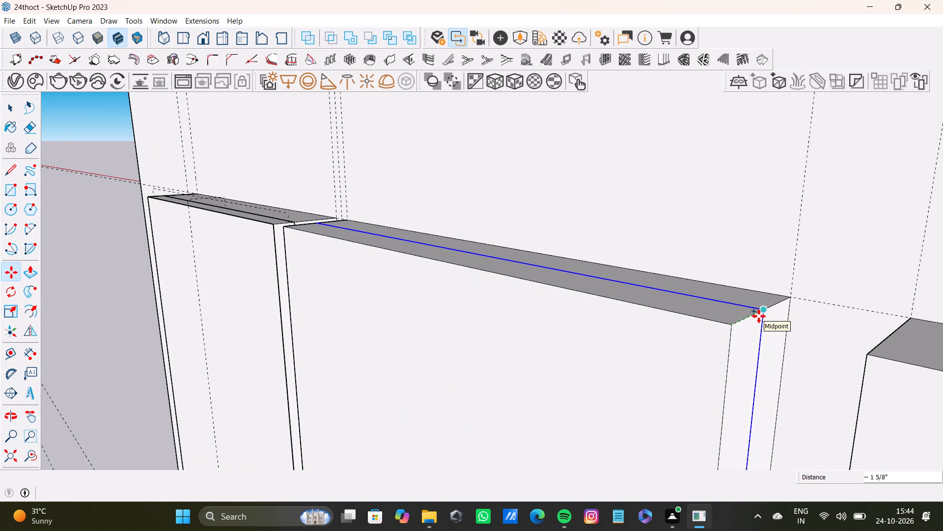
key(2)
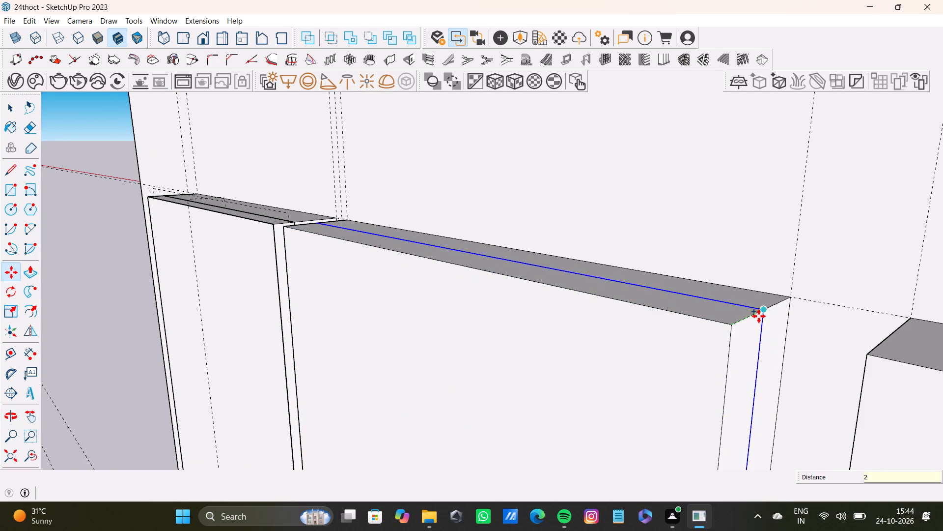
key(BackSpace)
key(1)
key(shift+quotedbl)
key(Return)
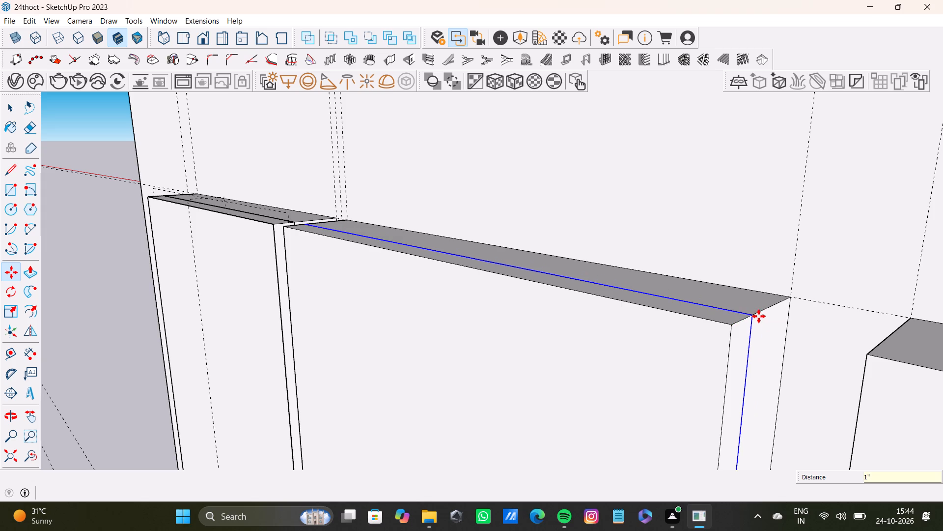
key(space)
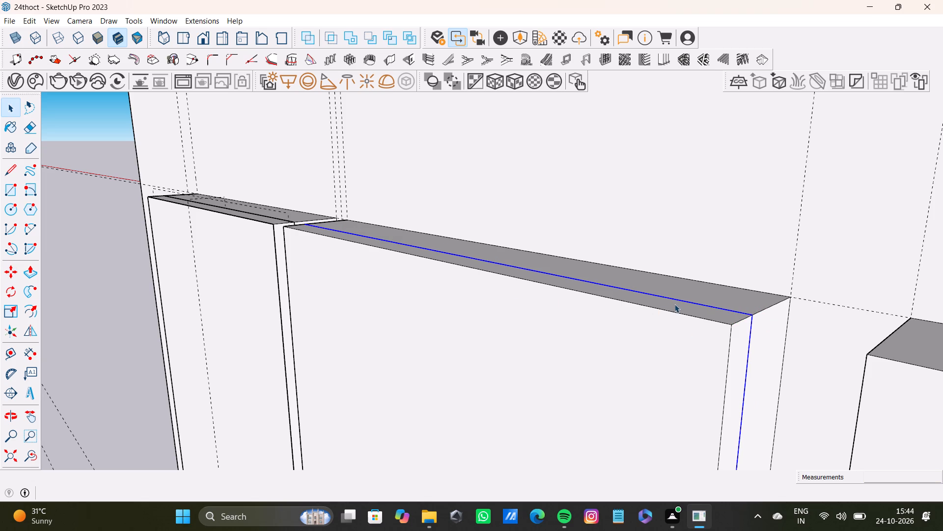
Group the 1" front strip's faces and edges along the second lower panel's top, vertical sides and curved bottom, leaving out the front face.
shift+click(677, 303)
shift+click(695, 317)
shift+click(743, 346)
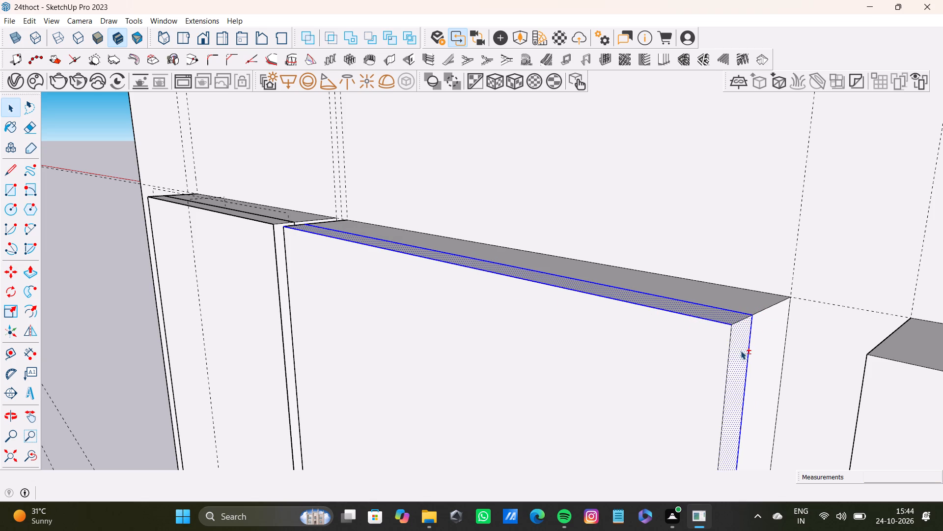
shift+click(727, 369)
shift+scroll(709, 374, down, 6)
shift+middle_drag(698, 384, 677, 144)
shift+scroll(708, 358, down, 4)
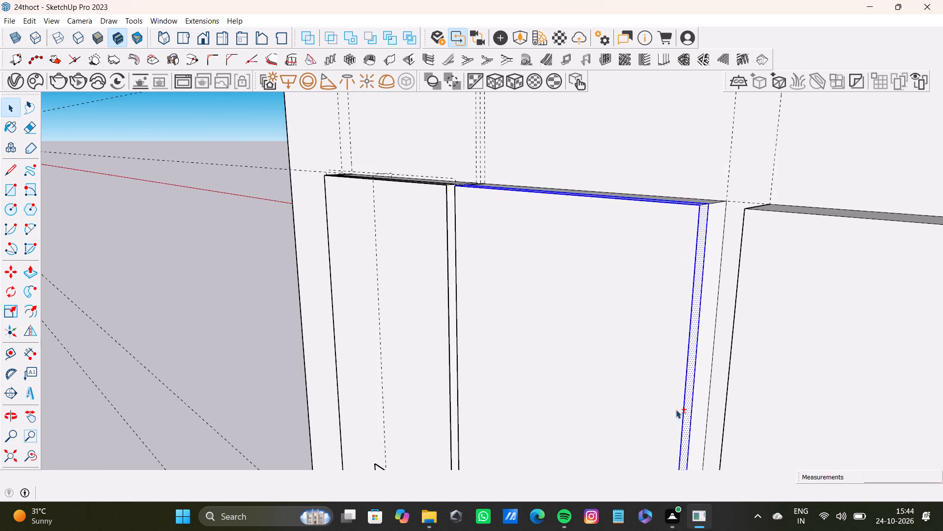
shift+middle_drag(675, 406, 677, 183)
shift+scroll(646, 359, down, 4)
shift+middle_drag(648, 379, 642, 190)
shift+scroll(656, 404, up, 5)
shift+middle_drag(655, 414, 669, 184)
shift+scroll(642, 315, up, 8)
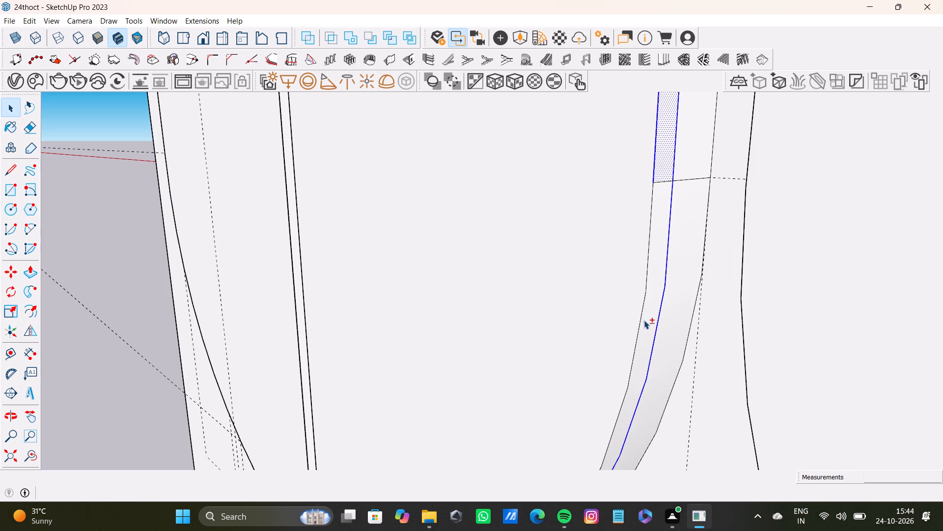
shift+click(638, 327)
shift+click(651, 320)
shift+scroll(646, 325, down, 5)
shift+middle_drag(642, 336, 668, 222)
shift+middle_drag(595, 383, 599, 387)
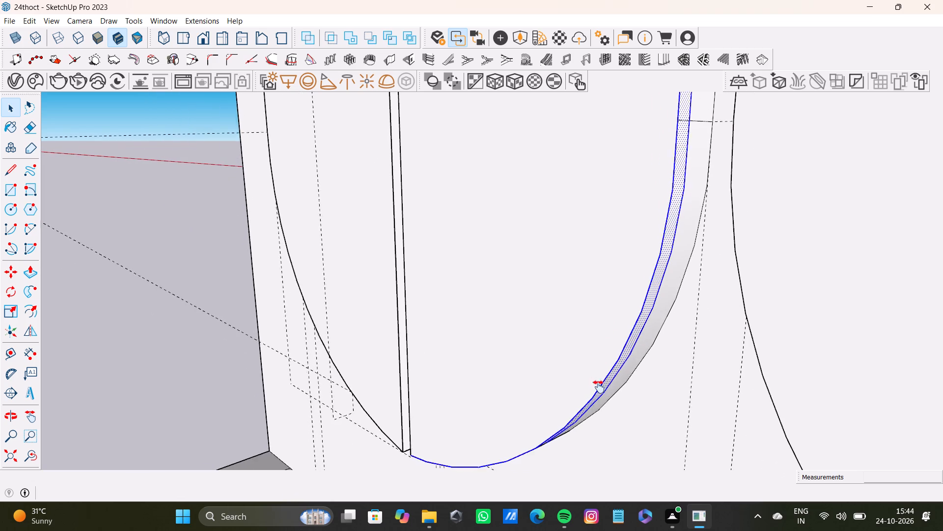
shift+middle_drag(599, 387, 701, 376)
middle_drag(636, 406, 865, 407)
scroll(567, 393, up, 4)
middle_drag(476, 438, 551, 426)
scroll(475, 432, up, 5)
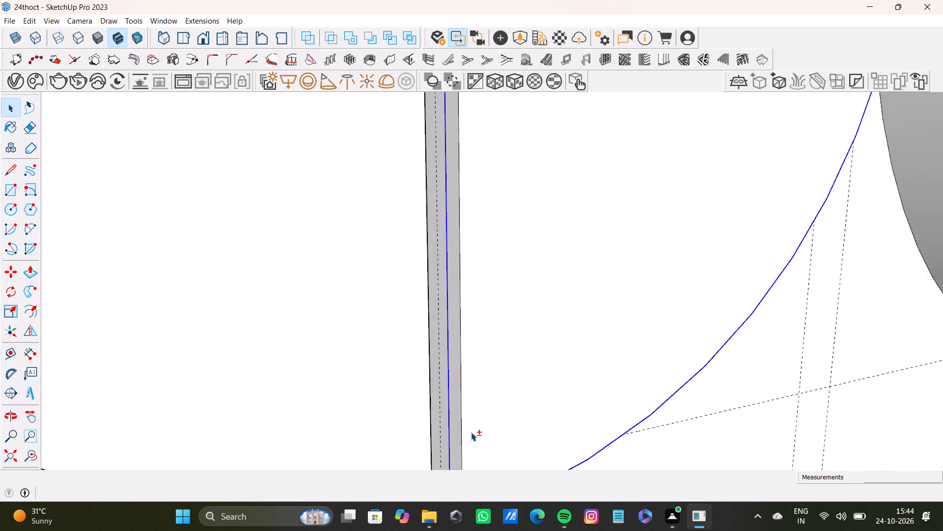
scroll(471, 432, up, 2)
shift+click(456, 449)
shift+click(453, 450)
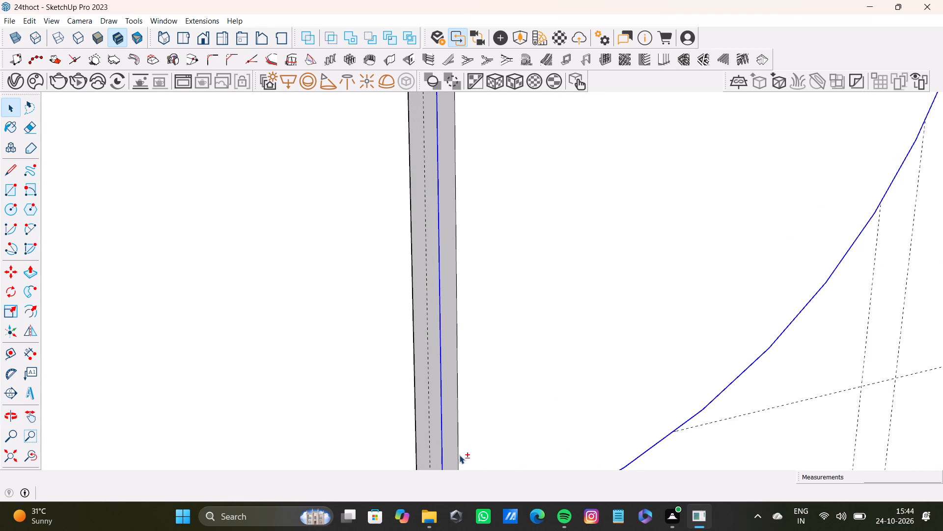
shift+click(459, 455)
shift+click(455, 453)
shift+scroll(466, 415, down, 10)
shift+middle_drag(496, 327, 486, 415)
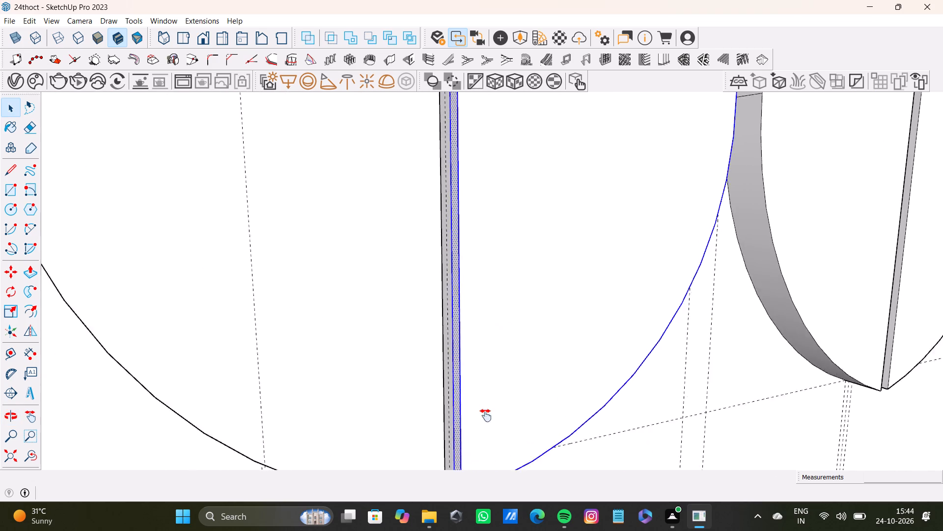
shift+middle_drag(486, 415, 490, 464)
shift+scroll(502, 391, down, 5)
shift+middle_drag(507, 260, 503, 433)
shift+middle_drag(486, 140, 474, 432)
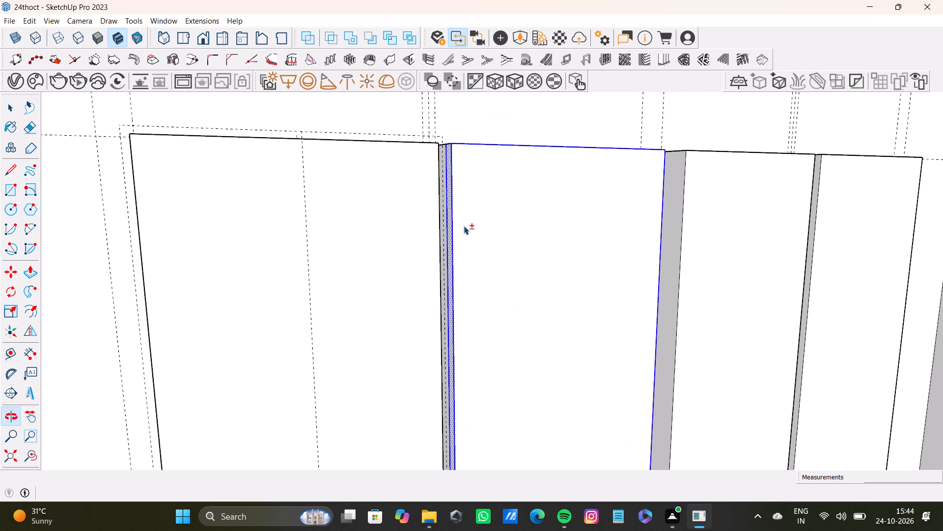
shift+scroll(455, 160, up, 7)
middle_drag(466, 145, 465, 242)
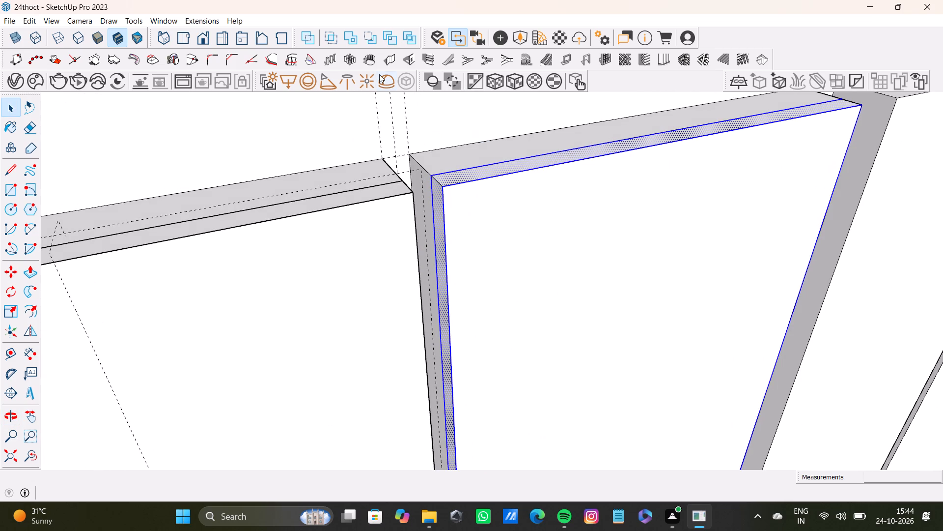
scroll(446, 177, up, 7)
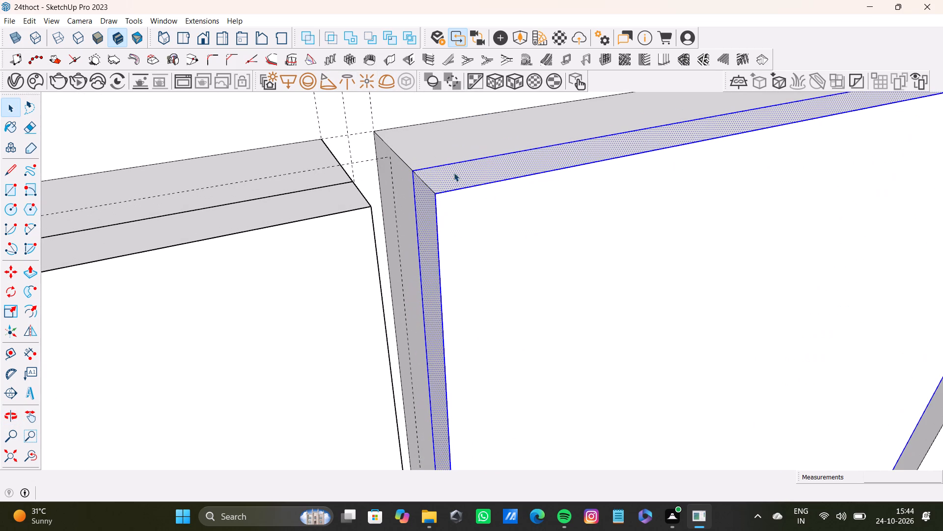
right_click(454, 173)
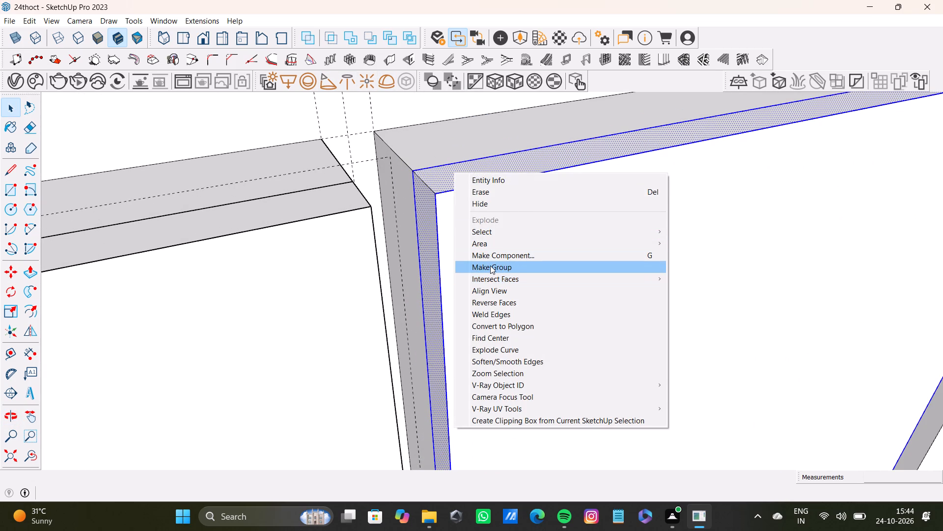
click(490, 265)
Convert the second lower panel's grouped edge strip into a V-Ray mesh light.
click(403, 75)
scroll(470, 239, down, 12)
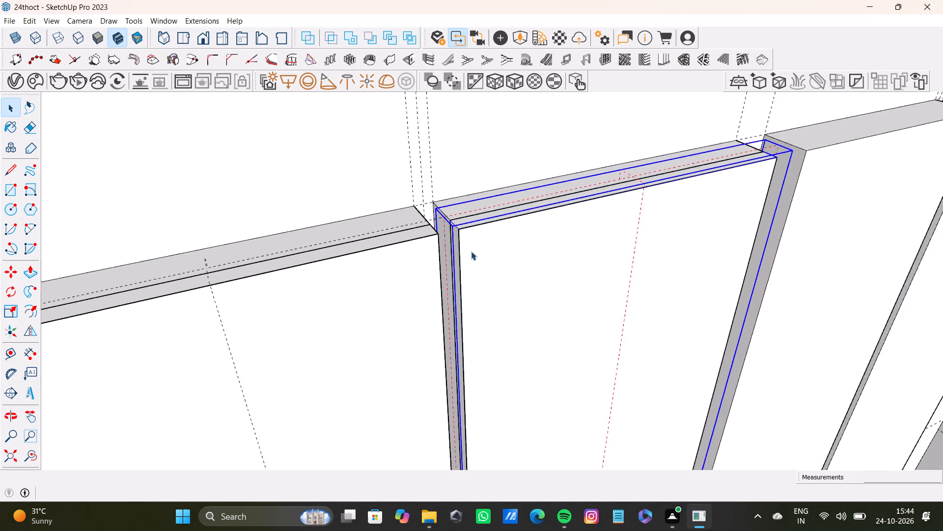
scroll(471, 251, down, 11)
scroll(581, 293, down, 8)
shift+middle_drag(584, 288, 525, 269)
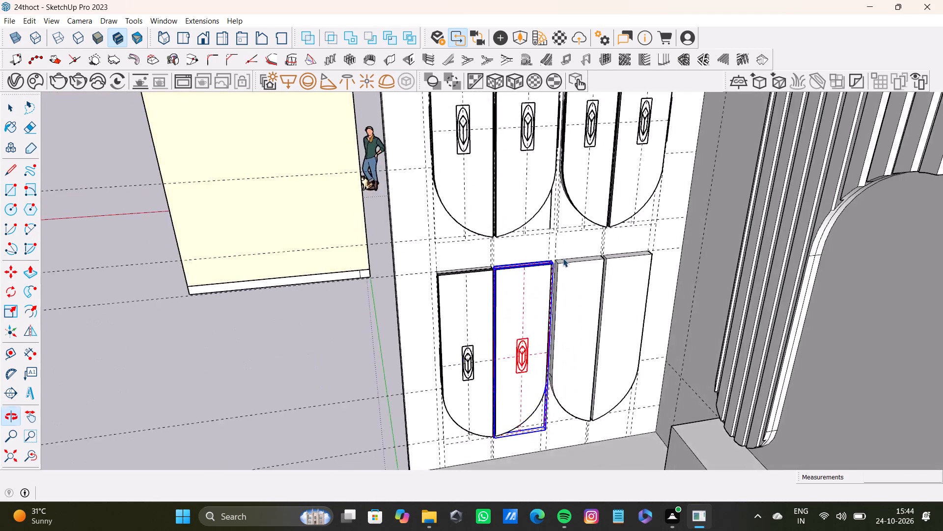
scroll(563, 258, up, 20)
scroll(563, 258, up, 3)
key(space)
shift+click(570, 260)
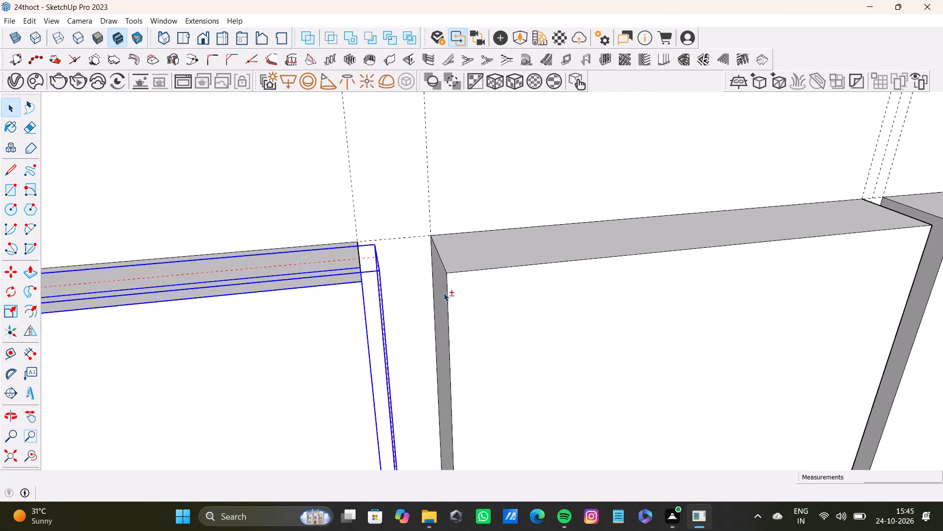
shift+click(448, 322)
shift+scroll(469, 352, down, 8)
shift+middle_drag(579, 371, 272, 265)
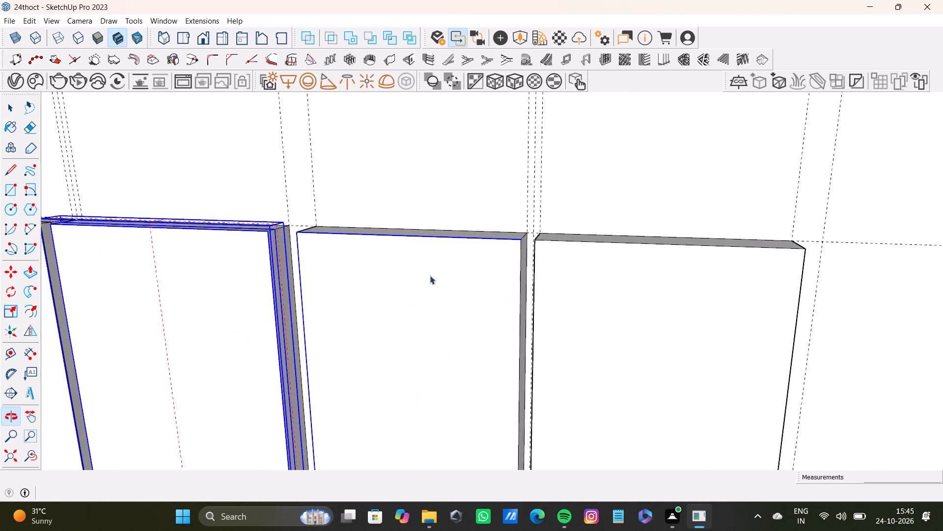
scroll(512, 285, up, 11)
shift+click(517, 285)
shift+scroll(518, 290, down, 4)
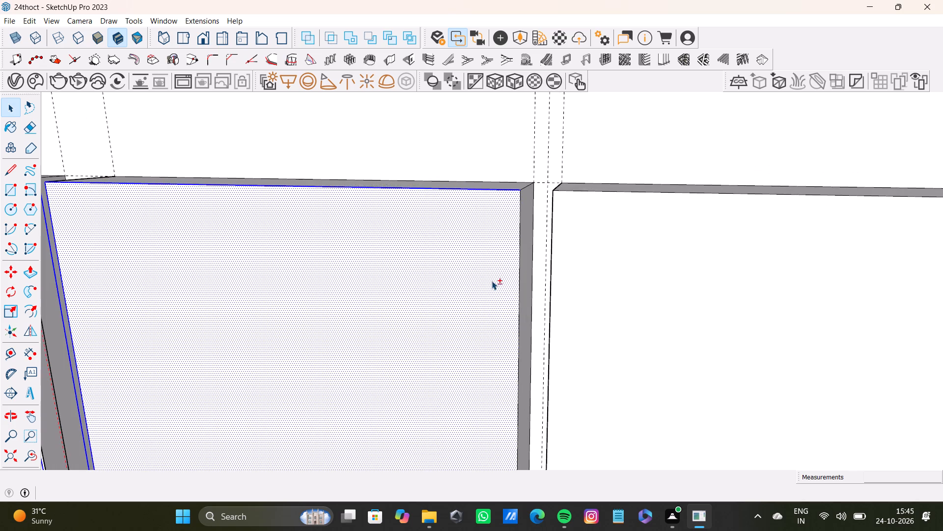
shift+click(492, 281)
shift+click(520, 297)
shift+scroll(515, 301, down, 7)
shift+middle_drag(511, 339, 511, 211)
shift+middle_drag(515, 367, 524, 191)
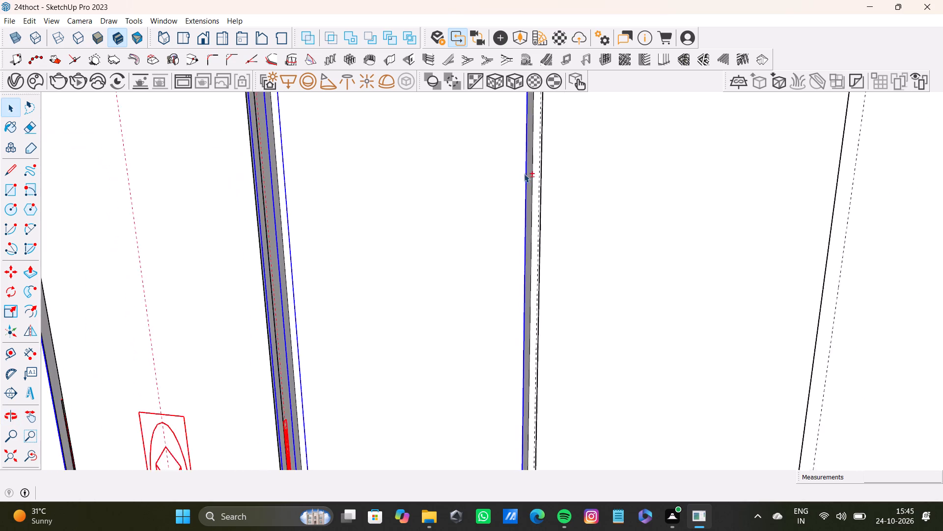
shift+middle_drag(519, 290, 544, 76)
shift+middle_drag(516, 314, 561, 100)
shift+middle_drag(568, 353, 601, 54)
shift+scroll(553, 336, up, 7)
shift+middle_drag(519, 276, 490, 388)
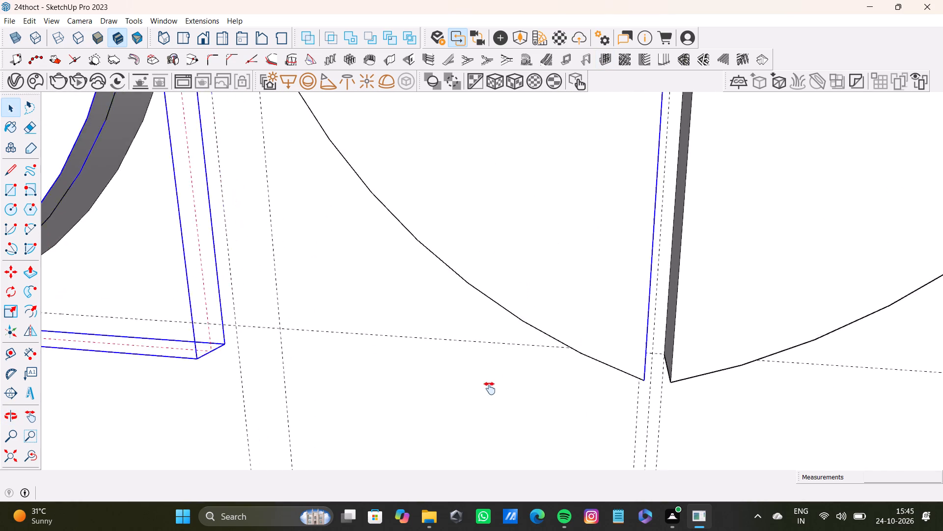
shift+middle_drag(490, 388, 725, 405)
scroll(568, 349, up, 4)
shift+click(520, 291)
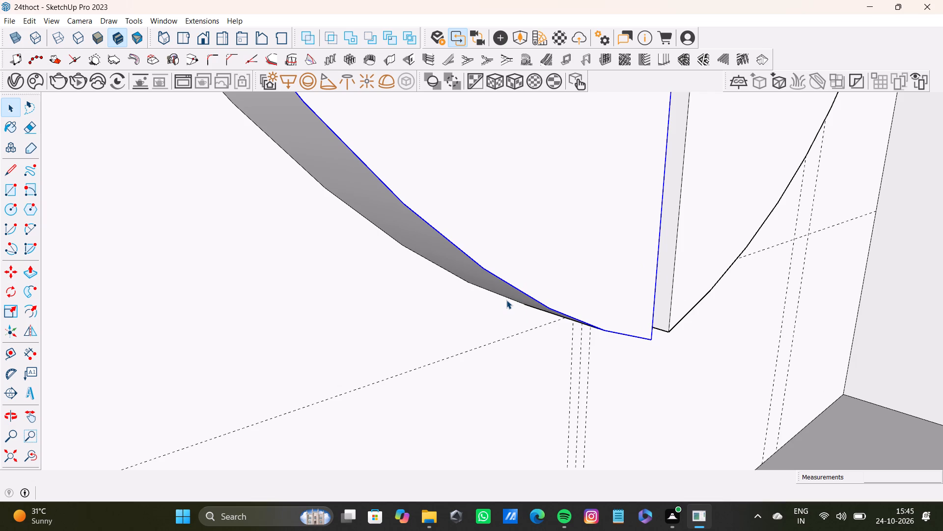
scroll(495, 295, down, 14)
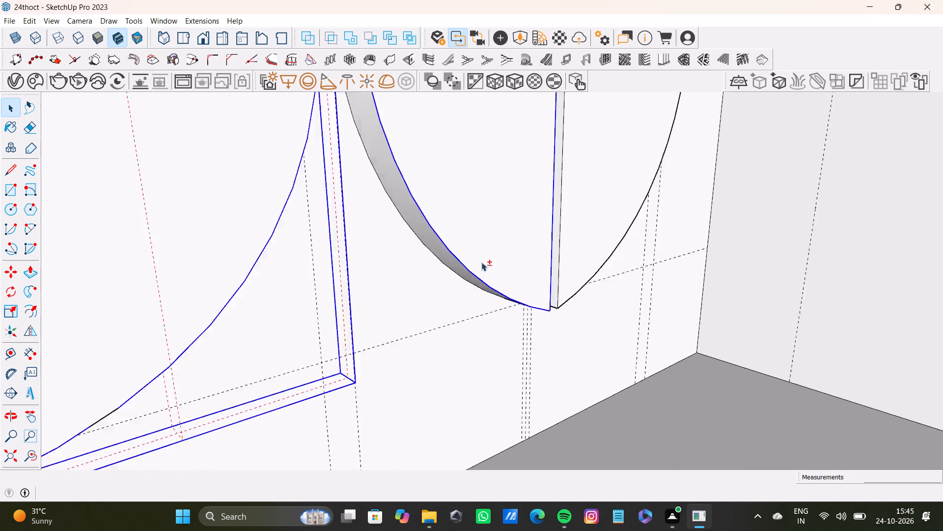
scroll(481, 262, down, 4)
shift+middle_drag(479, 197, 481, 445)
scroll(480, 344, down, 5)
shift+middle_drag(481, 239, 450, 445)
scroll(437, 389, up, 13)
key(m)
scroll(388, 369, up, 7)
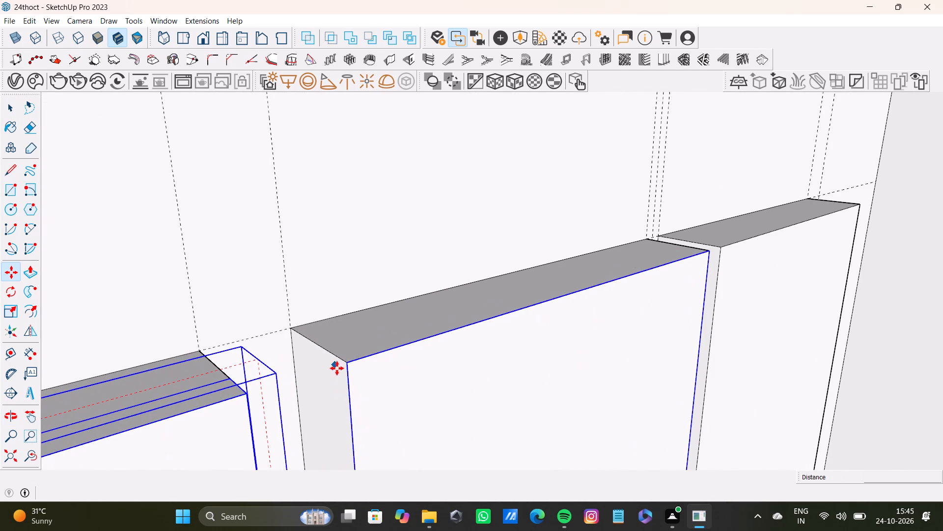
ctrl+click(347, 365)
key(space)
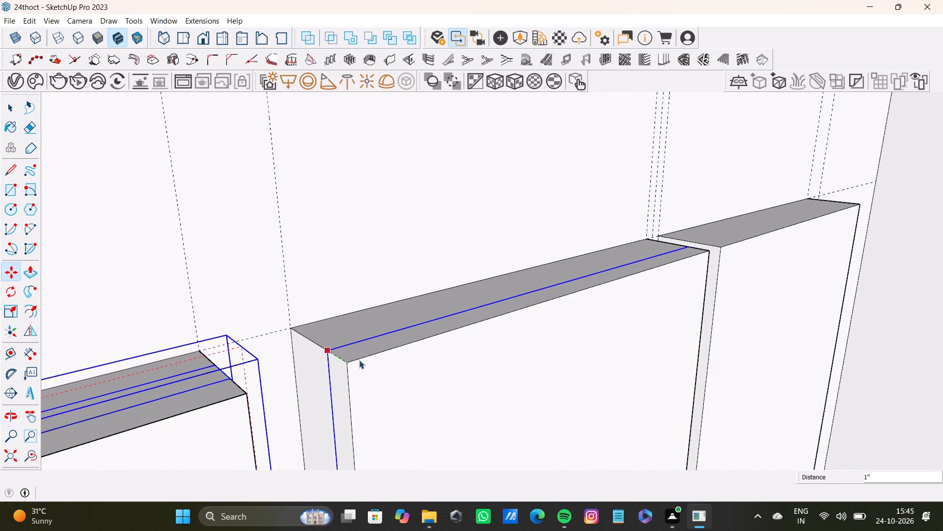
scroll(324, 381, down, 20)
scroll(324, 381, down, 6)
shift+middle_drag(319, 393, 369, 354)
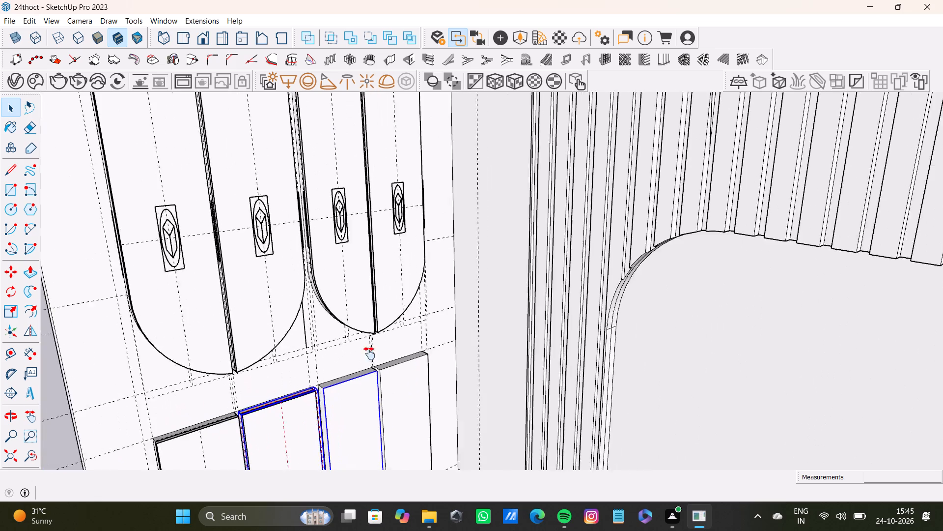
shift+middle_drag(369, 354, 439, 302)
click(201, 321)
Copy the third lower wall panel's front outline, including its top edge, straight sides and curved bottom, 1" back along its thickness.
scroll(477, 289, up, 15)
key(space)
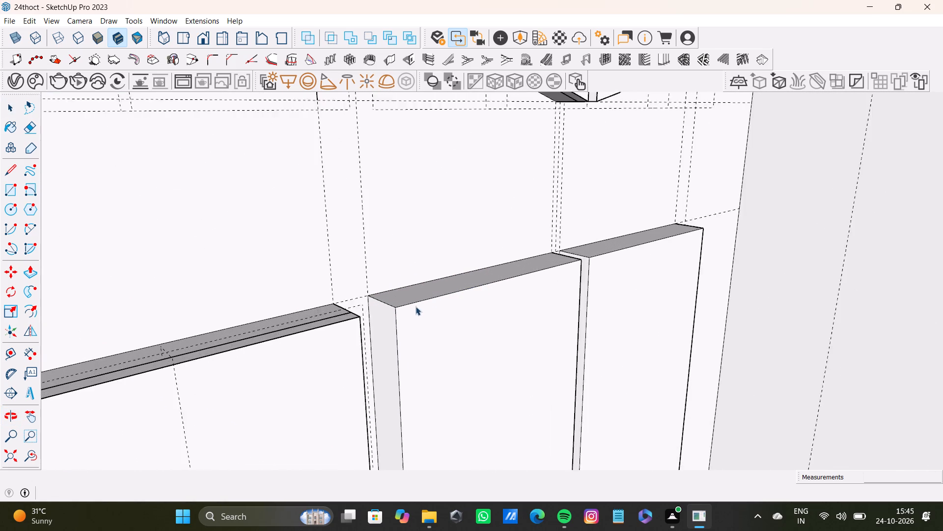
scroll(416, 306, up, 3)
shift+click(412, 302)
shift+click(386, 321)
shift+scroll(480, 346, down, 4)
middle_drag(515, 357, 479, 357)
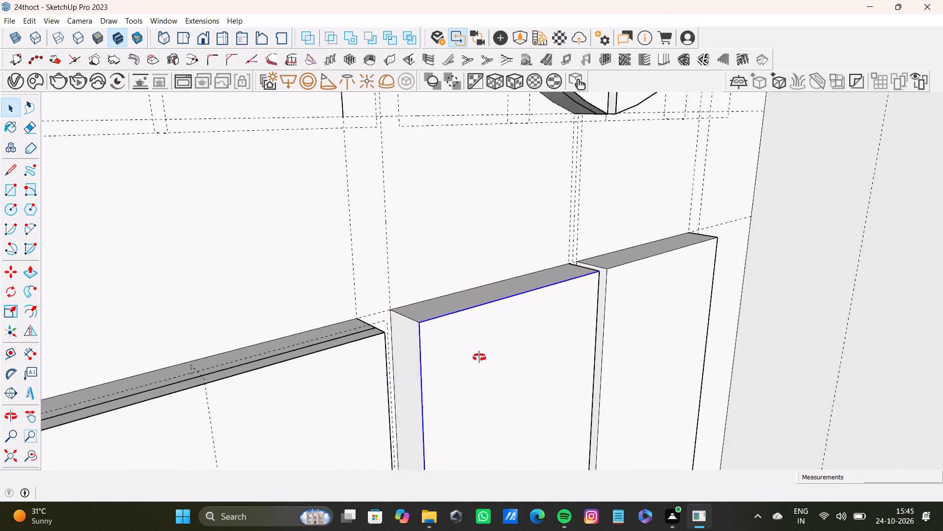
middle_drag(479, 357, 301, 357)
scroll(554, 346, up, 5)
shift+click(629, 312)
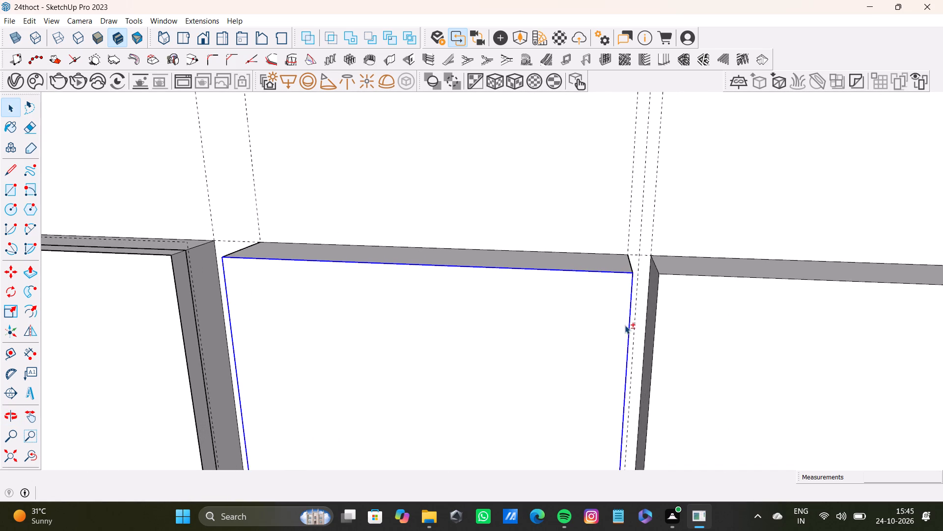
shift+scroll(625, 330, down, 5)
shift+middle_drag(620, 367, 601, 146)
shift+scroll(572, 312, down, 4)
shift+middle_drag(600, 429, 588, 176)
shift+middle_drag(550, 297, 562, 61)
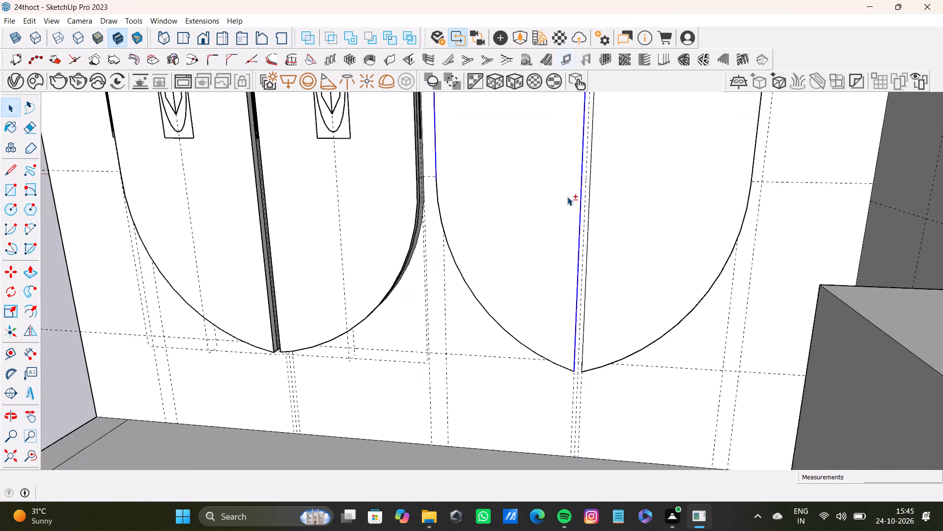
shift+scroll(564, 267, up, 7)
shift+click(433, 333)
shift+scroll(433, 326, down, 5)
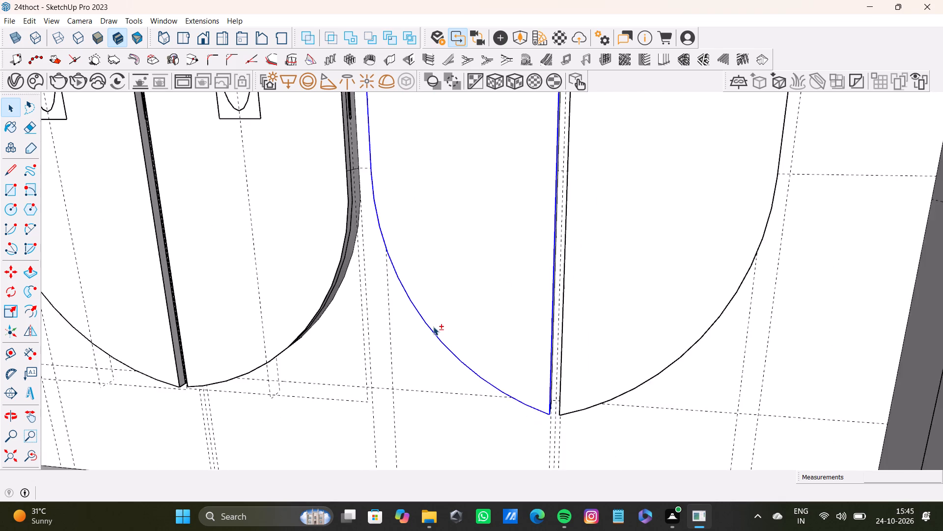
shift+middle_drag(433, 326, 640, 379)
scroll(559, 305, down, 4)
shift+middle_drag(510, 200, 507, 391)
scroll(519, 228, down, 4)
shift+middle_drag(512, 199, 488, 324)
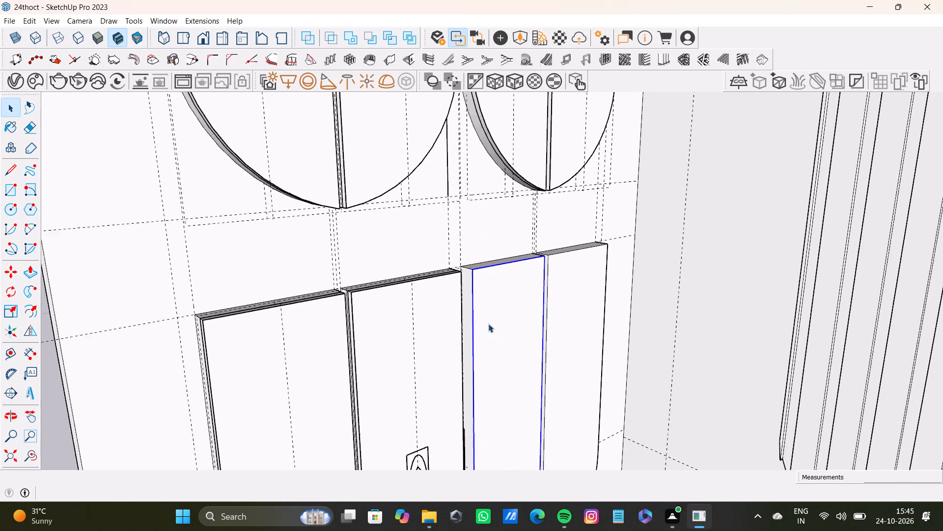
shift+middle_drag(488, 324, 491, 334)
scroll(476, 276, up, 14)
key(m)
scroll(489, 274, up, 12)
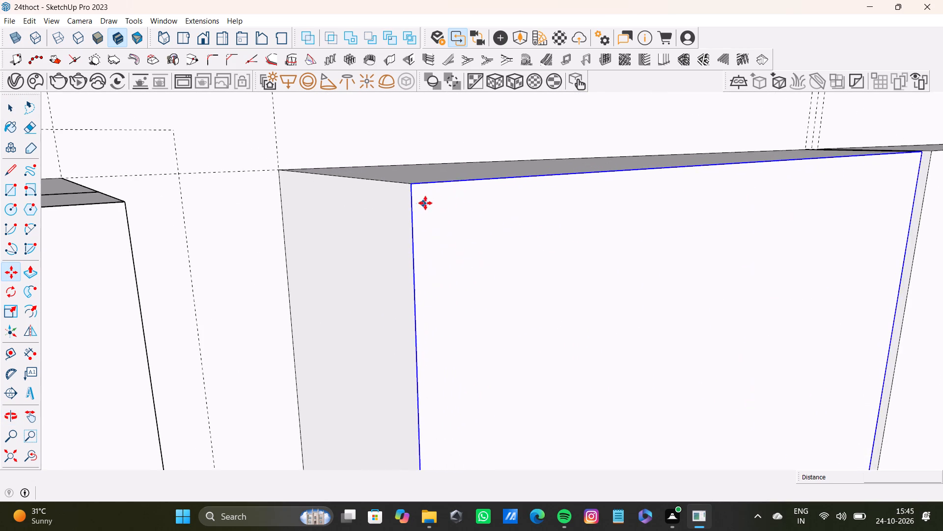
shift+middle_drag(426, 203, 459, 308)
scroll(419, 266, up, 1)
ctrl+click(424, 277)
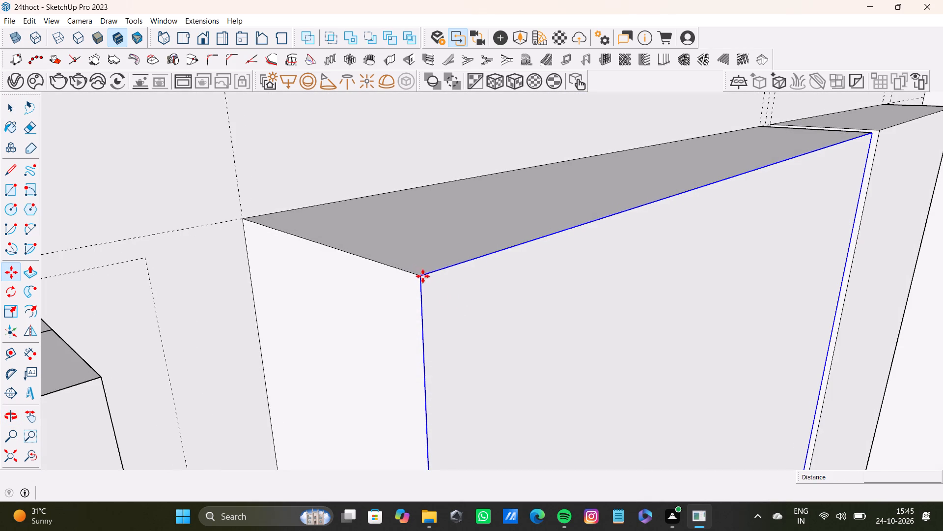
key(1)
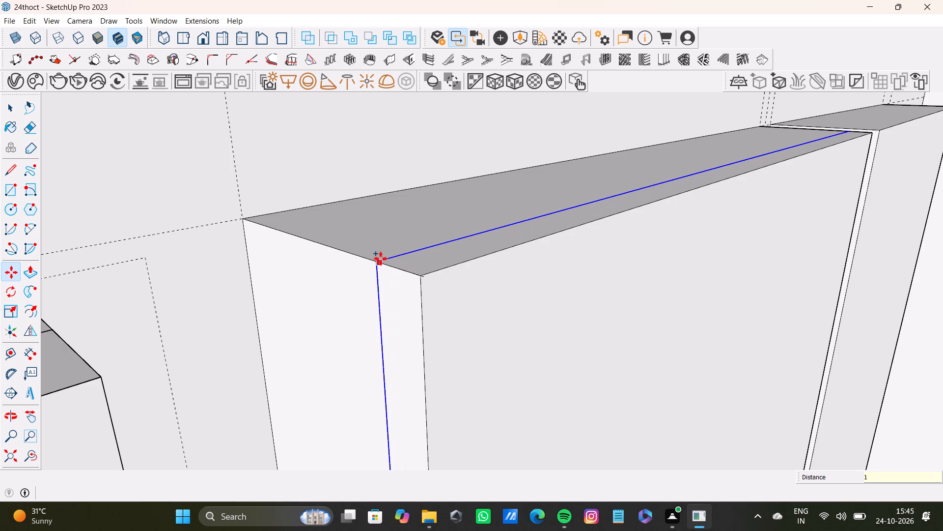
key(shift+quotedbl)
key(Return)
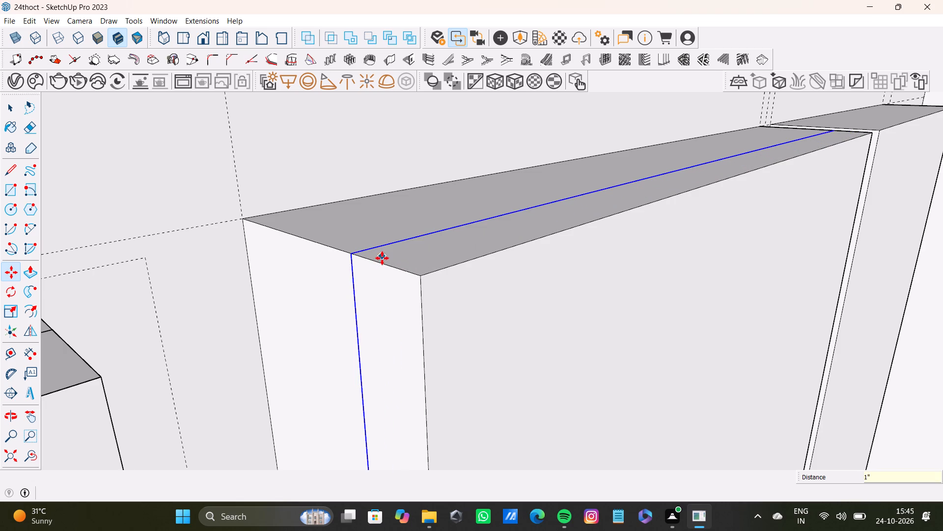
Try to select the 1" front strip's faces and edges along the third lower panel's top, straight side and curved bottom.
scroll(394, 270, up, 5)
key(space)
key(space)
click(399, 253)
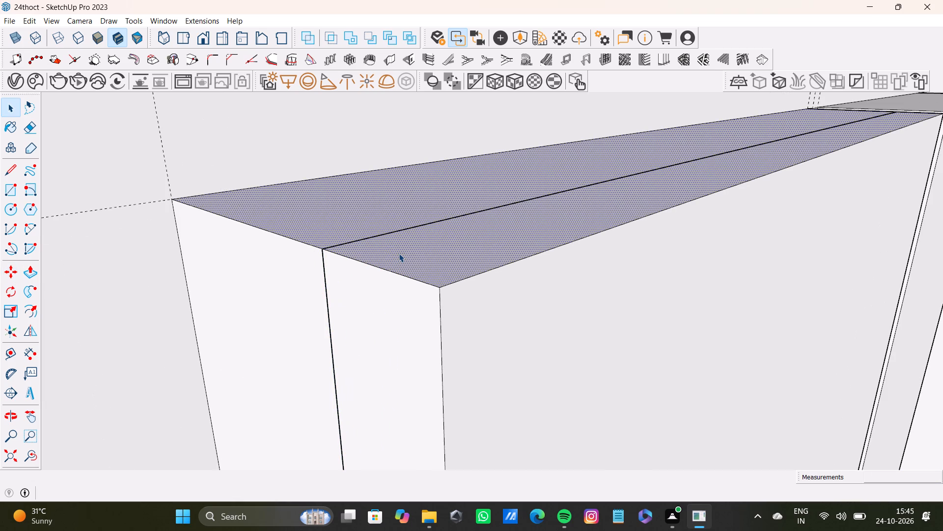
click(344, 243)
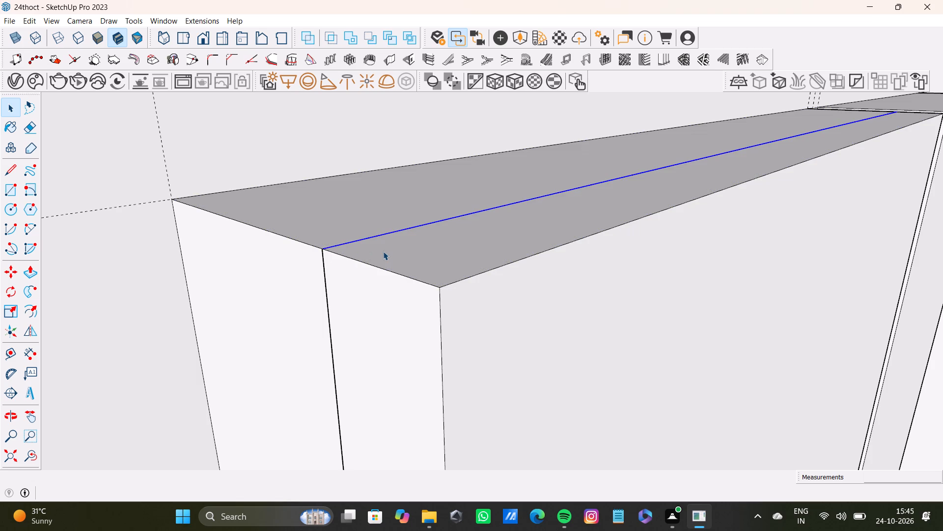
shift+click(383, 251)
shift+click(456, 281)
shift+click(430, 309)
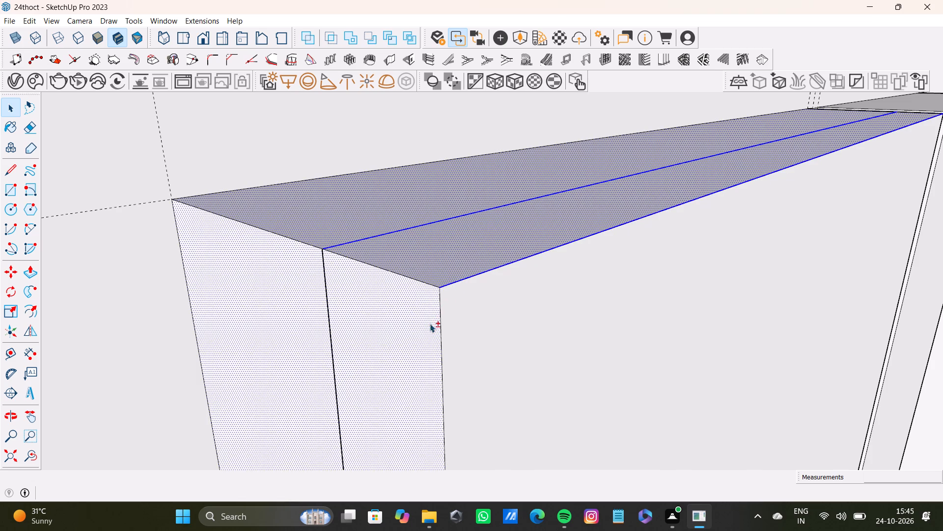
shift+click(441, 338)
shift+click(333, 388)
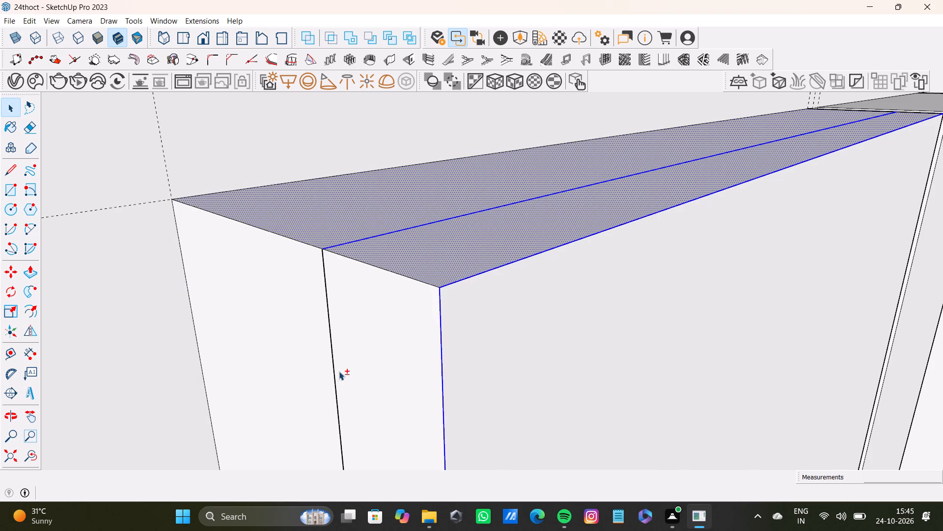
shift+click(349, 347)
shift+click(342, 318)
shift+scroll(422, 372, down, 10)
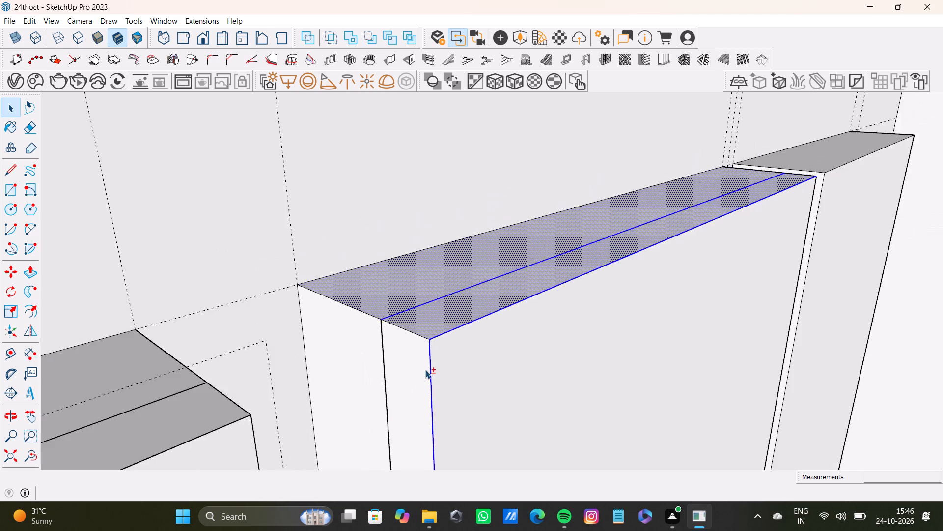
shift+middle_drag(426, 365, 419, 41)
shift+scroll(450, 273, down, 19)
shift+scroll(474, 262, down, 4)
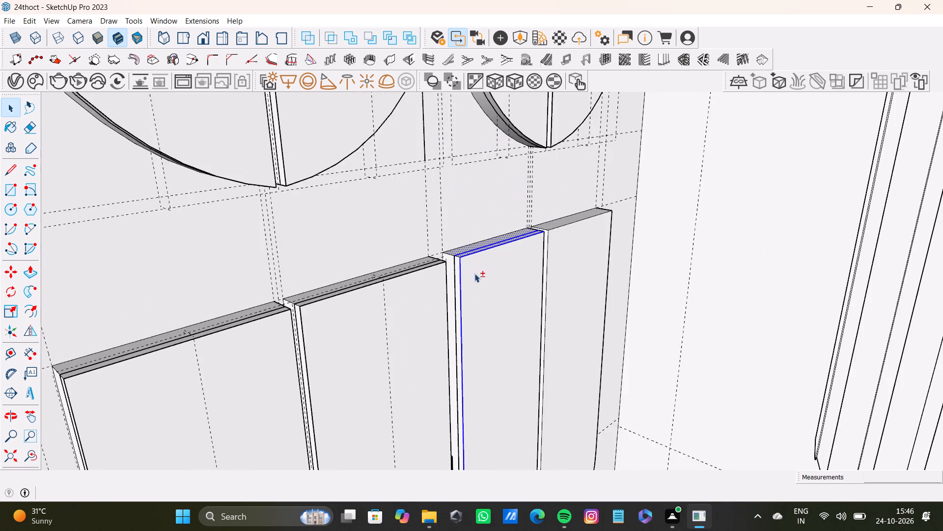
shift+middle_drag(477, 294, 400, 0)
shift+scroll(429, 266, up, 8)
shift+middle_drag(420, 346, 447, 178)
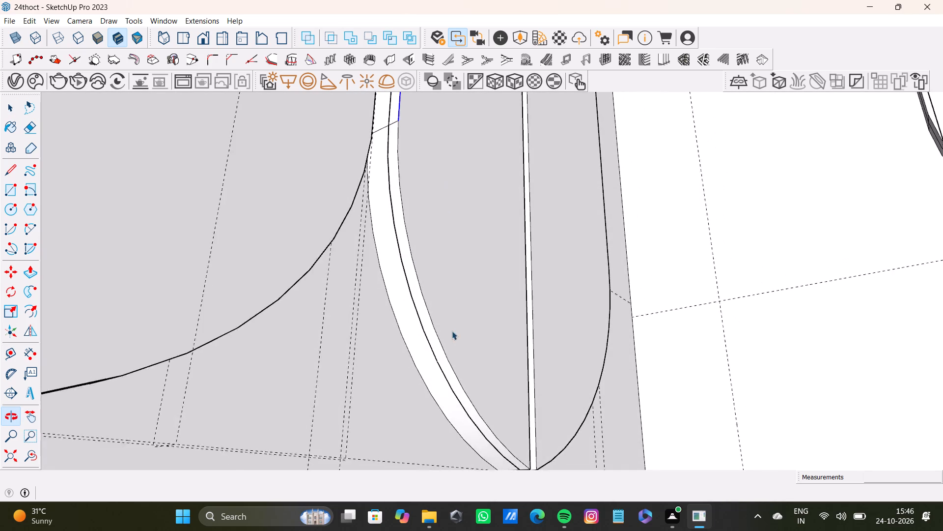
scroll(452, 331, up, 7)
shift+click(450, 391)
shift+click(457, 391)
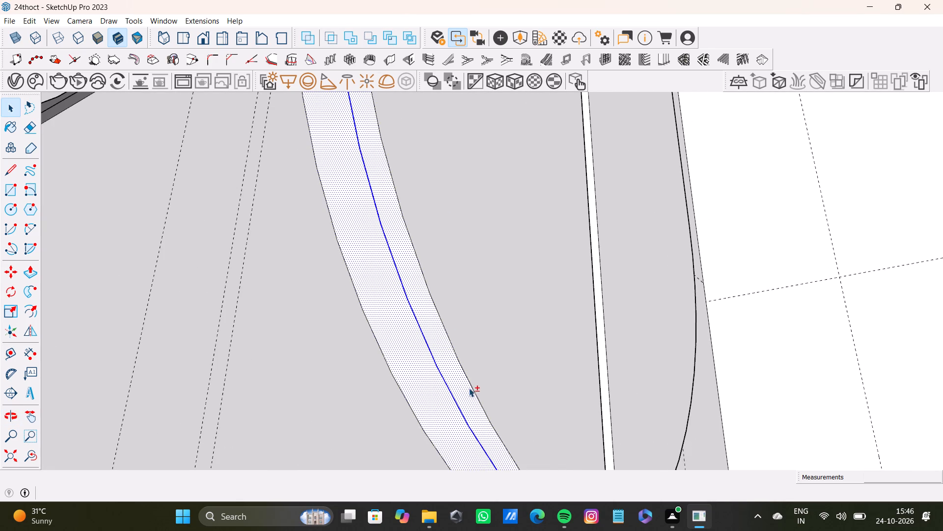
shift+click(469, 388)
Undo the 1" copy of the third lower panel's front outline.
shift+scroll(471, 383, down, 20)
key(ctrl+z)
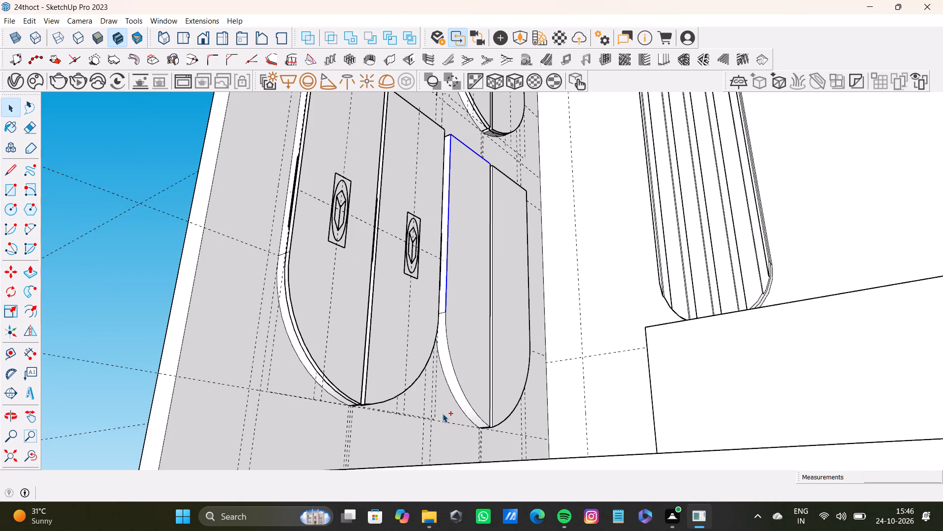
Copy the third lower wall panel's front outline, including its top edge, curved bottom and both straight sides, 1" back along its thickness.
scroll(481, 270, down, 4)
shift+middle_drag(474, 194, 440, 447)
scroll(489, 279, up, 12)
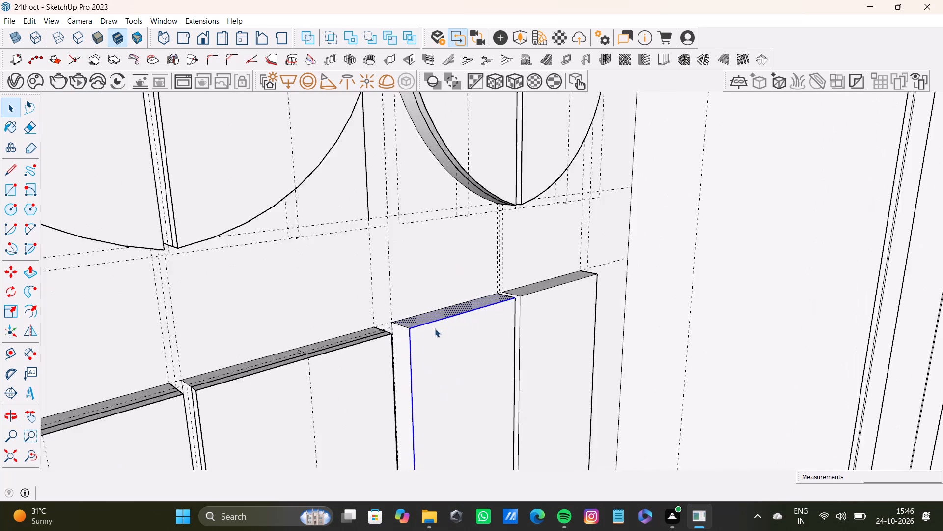
scroll(435, 328, up, 2)
shift+middle_drag(435, 328, 434, 353)
shift+scroll(433, 331, up, 7)
shift+click(430, 314)
shift+middle_drag(401, 368, 420, 277)
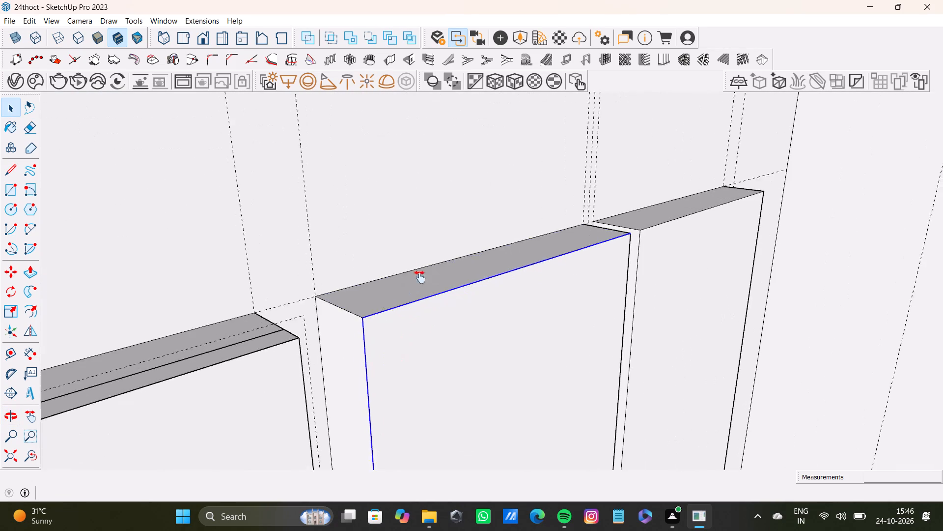
shift+middle_drag(420, 277, 421, 276)
shift+scroll(389, 299, up, 4)
shift+scroll(401, 347, down, 14)
shift+middle_drag(464, 375, 471, 130)
shift+middle_drag(510, 345, 512, 116)
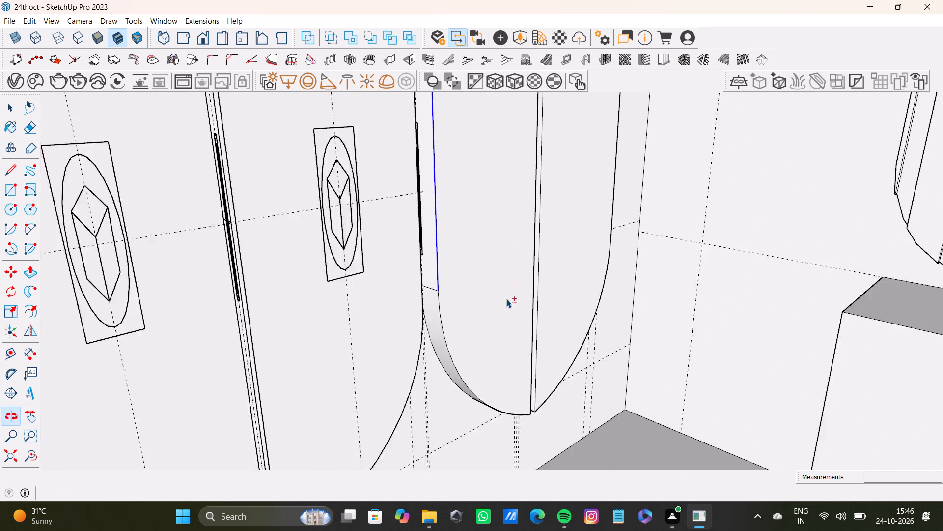
shift+scroll(506, 299, up, 3)
shift+scroll(456, 286, up, 2)
shift+click(412, 374)
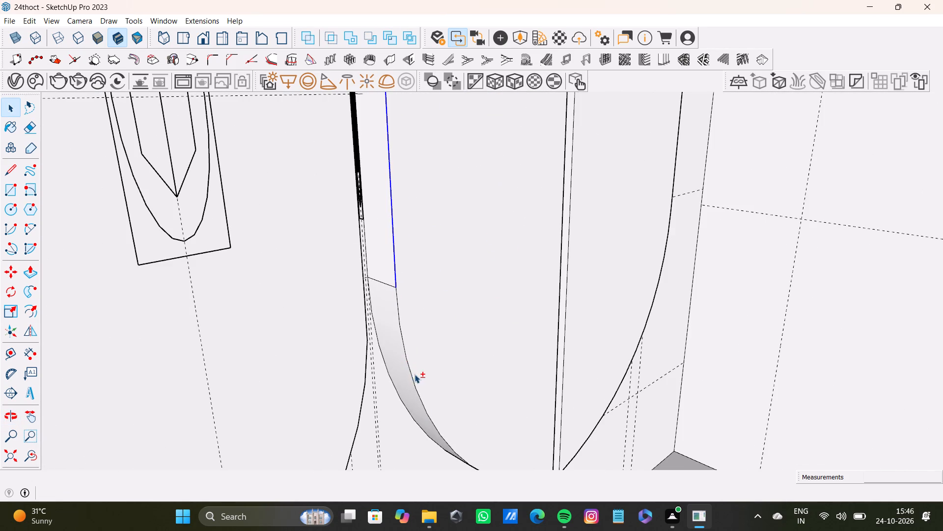
middle_drag(436, 339, 352, 315)
scroll(352, 315, up, 1)
scroll(467, 390, down, 4)
shift+middle_drag(481, 410, 458, 261)
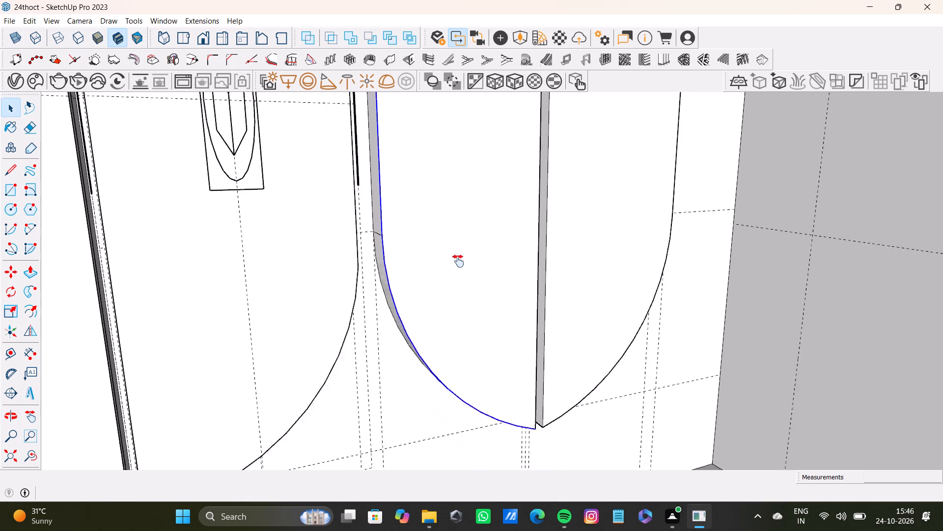
shift+middle_drag(458, 261, 445, 224)
scroll(540, 321, up, 8)
middle_drag(481, 292, 377, 321)
scroll(443, 311, up, 3)
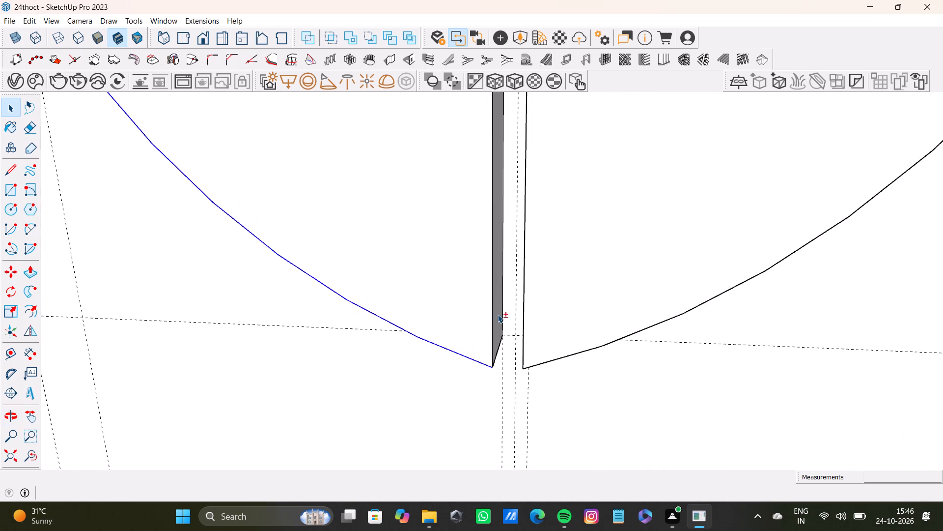
scroll(498, 314, up, 2)
shift+click(491, 333)
shift+scroll(492, 327, down, 5)
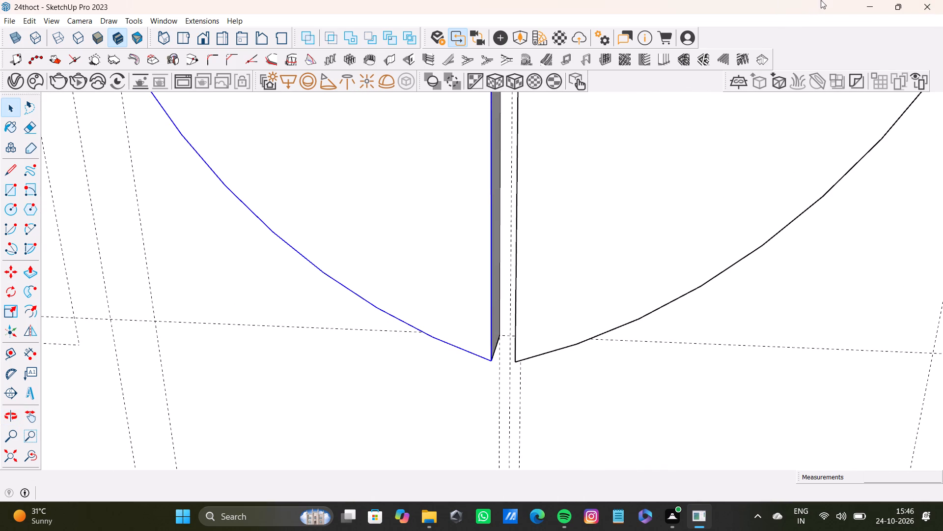
shift+scroll(844, 44, down, 2)
shift+scroll(372, 126, down, 11)
shift+middle_drag(367, 144, 395, 364)
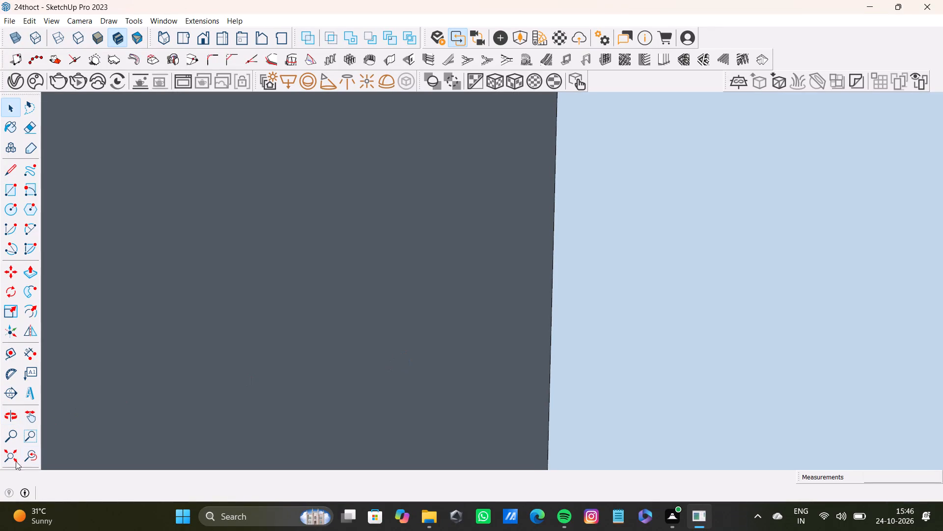
shift+drag(30, 458, 24, 459)
shift+click(15, 460)
shift+middle_drag(347, 270, 705, 355)
scroll(714, 341, up, 6)
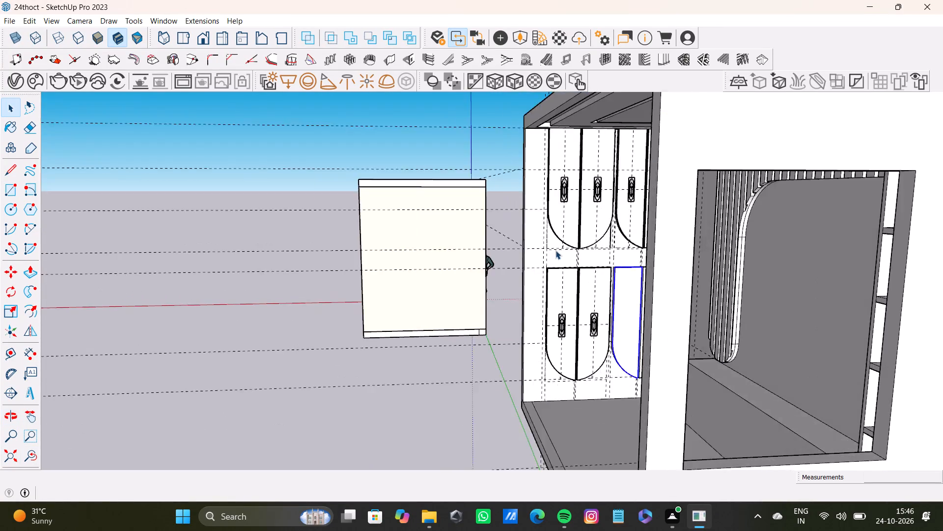
scroll(555, 250, up, 11)
middle_drag(693, 293, 673, 283)
shift+scroll(576, 237, up, 11)
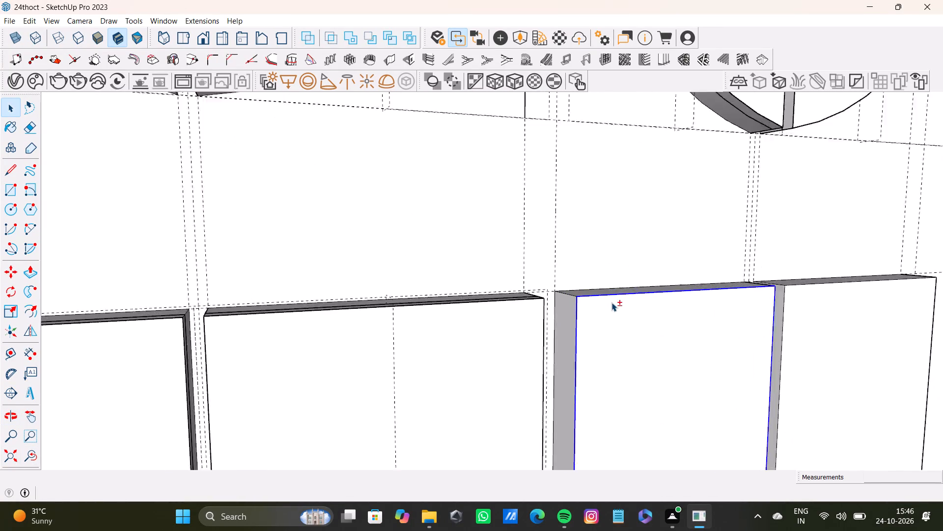
shift+scroll(611, 302, up, 1)
middle_drag(570, 296, 365, 307)
shift+middle_drag(712, 353, 388, 265)
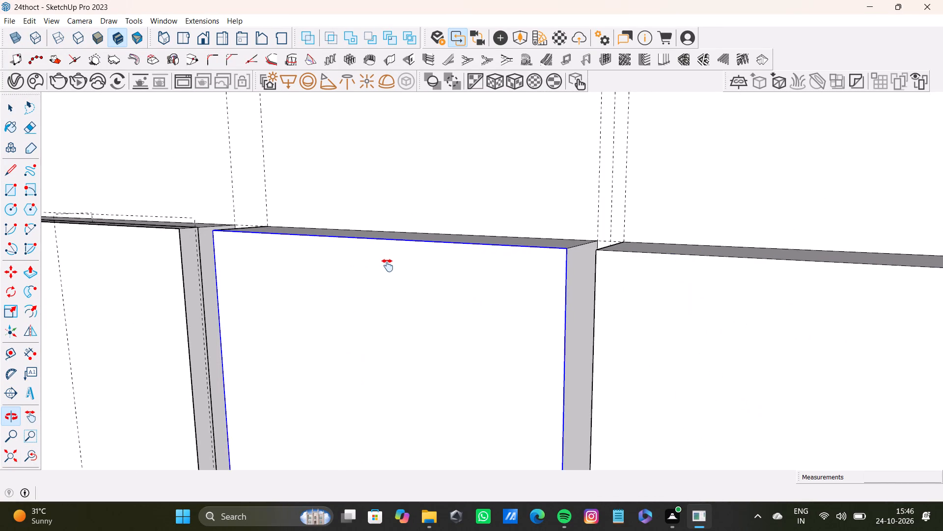
shift+middle_drag(388, 265, 740, 333)
scroll(596, 326, up, 1)
middle_drag(596, 326, 820, 361)
scroll(581, 307, up, 4)
shift+middle_drag(587, 296, 567, 318)
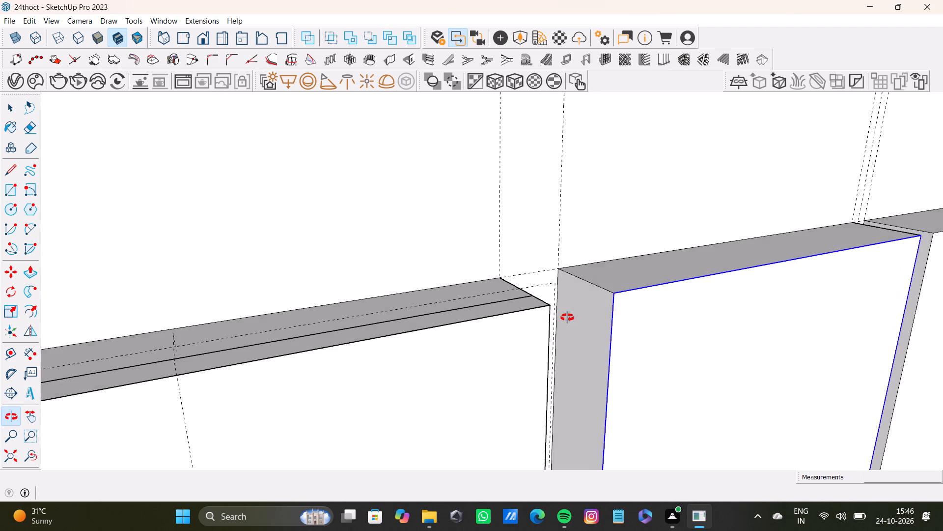
shift+middle_drag(567, 318, 579, 318)
key(m)
scroll(601, 299, up, 10)
ctrl+click(626, 286)
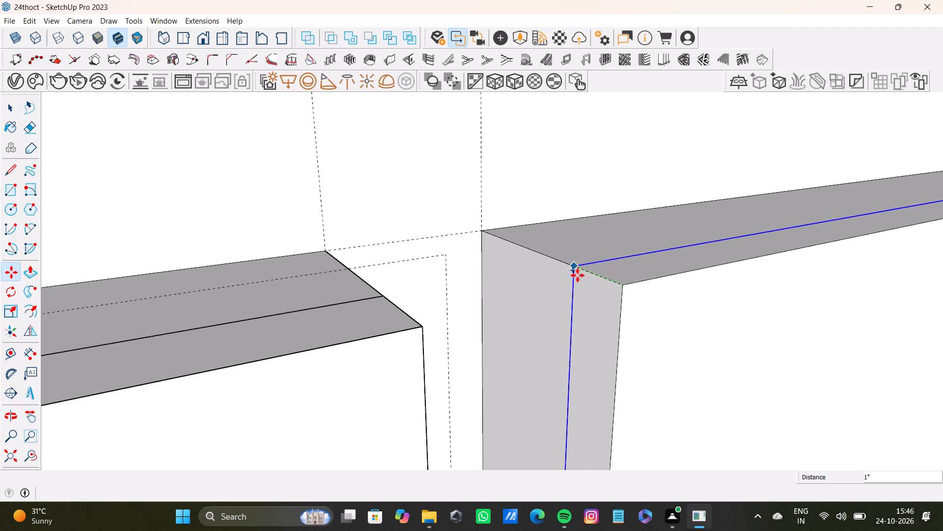
key(1)
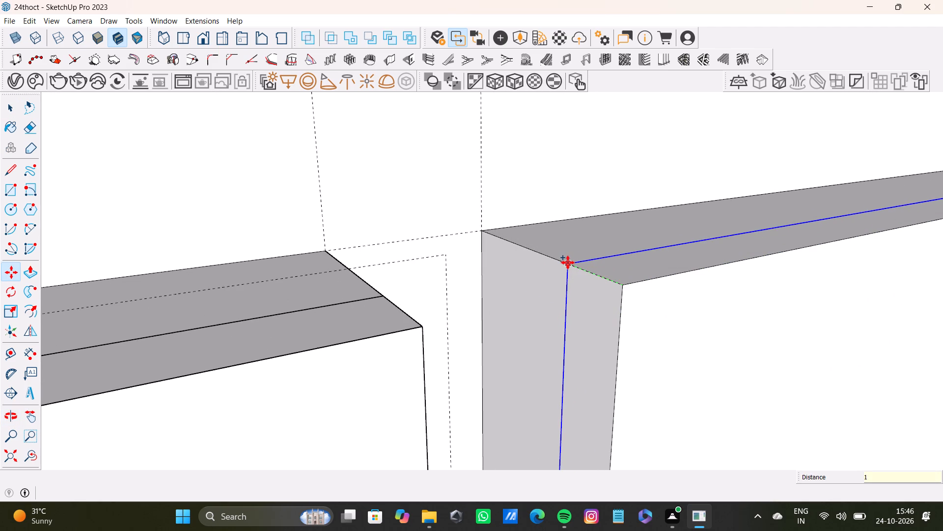
key(shift+quotedbl)
key(Return)
Group the 1" front strip's faces and edges along the third lower panel's top, both straight sides and curved bottom.
key(space)
click(612, 271)
shift+click(609, 302)
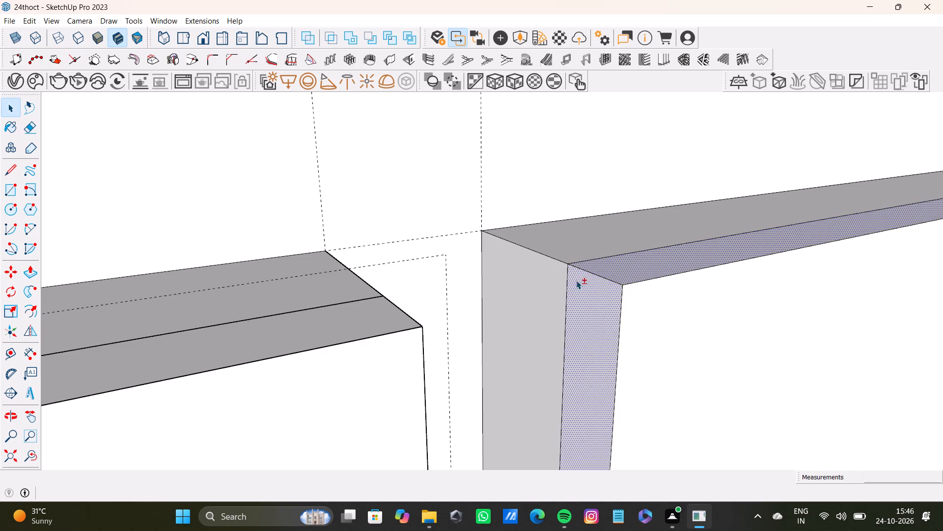
shift+click(587, 259)
shift+click(645, 283)
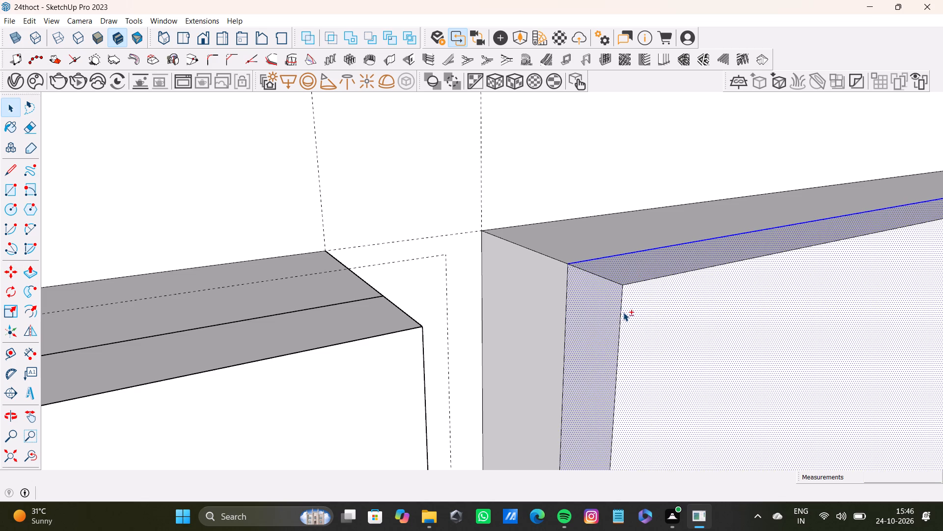
shift+click(628, 316)
shift+click(638, 283)
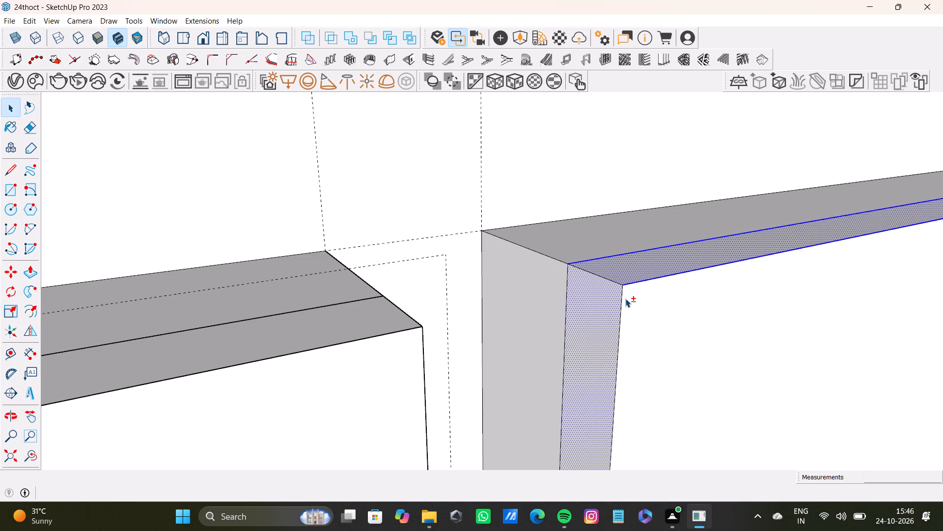
shift+click(622, 306)
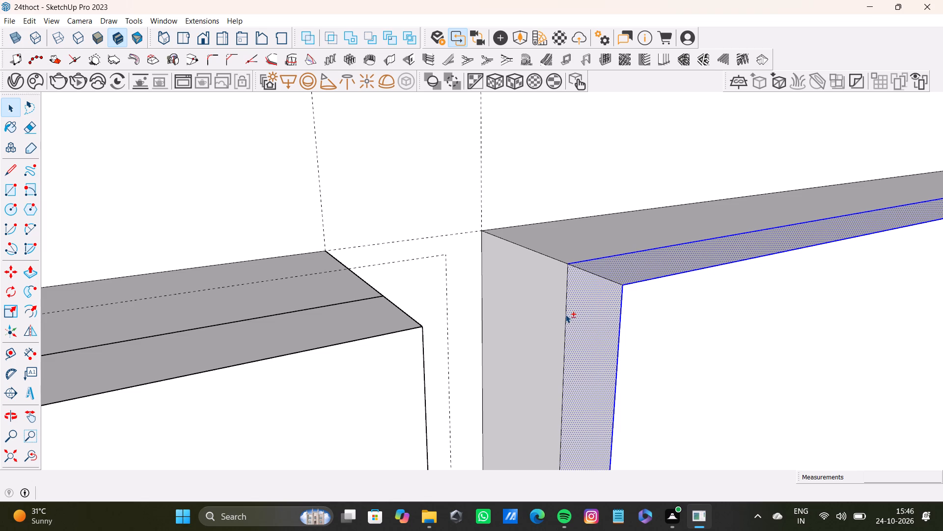
shift+click(565, 314)
shift+scroll(565, 314, down, 18)
shift+middle_drag(564, 319, 567, 325)
shift+middle_drag(613, 366, 596, 140)
shift+scroll(592, 200, down, 4)
shift+middle_drag(615, 256, 592, 167)
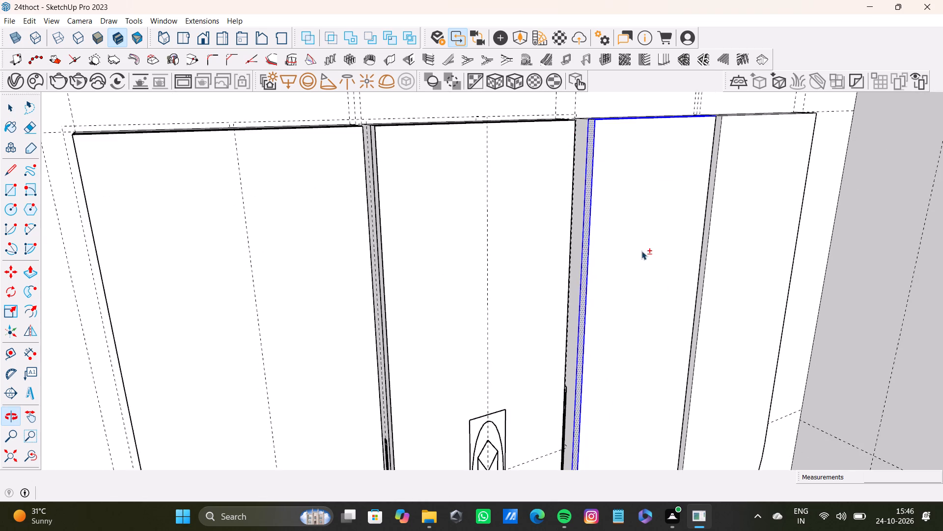
shift+scroll(653, 323, down, 1)
shift+middle_drag(653, 328, 606, 147)
shift+middle_drag(641, 327, 629, 133)
shift+scroll(558, 289, up, 5)
shift+middle_drag(514, 145, 567, 346)
shift+scroll(572, 297, up, 14)
shift+click(558, 282)
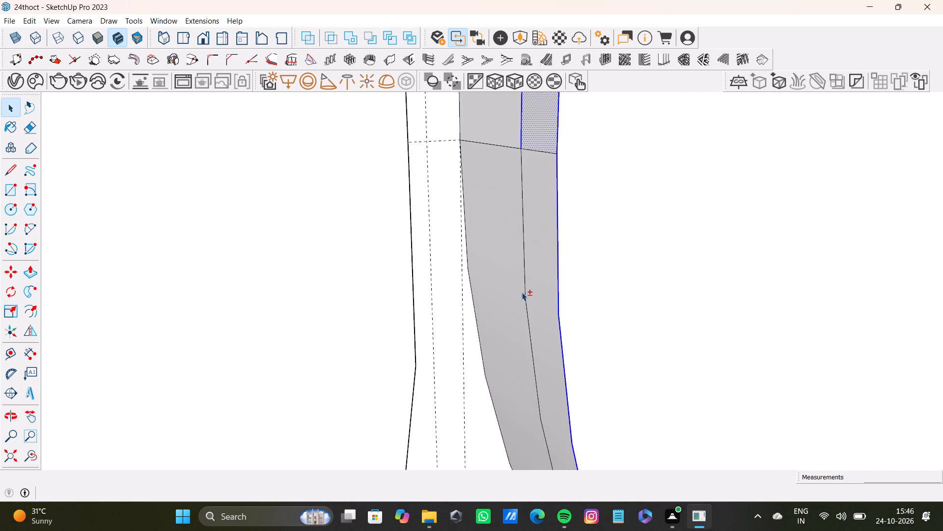
shift+click(526, 297)
shift+scroll(554, 241, down, 10)
shift+middle_drag(561, 262, 547, 217)
shift+scroll(561, 262, up, 5)
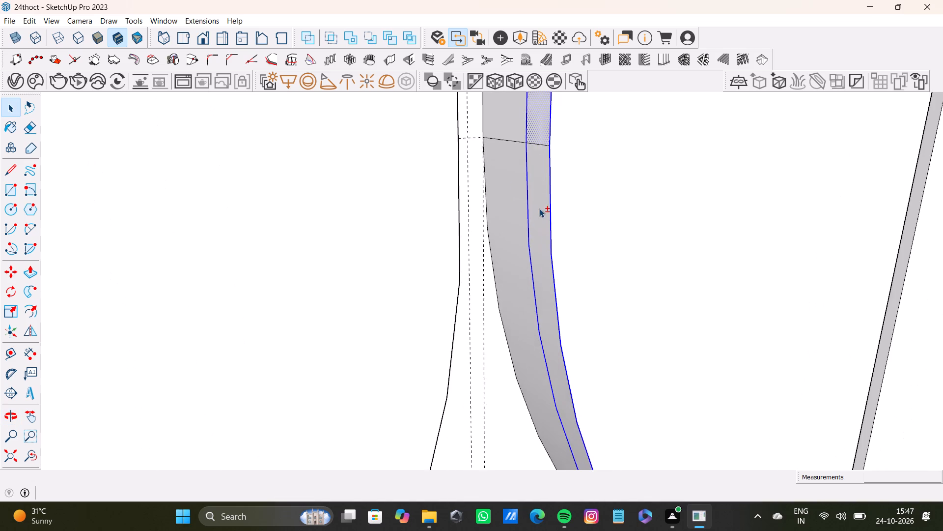
shift+click(539, 208)
shift+scroll(547, 247, down, 9)
shift+middle_drag(597, 291, 529, 154)
shift+scroll(684, 298, up, 4)
shift+middle_drag(687, 306, 472, 264)
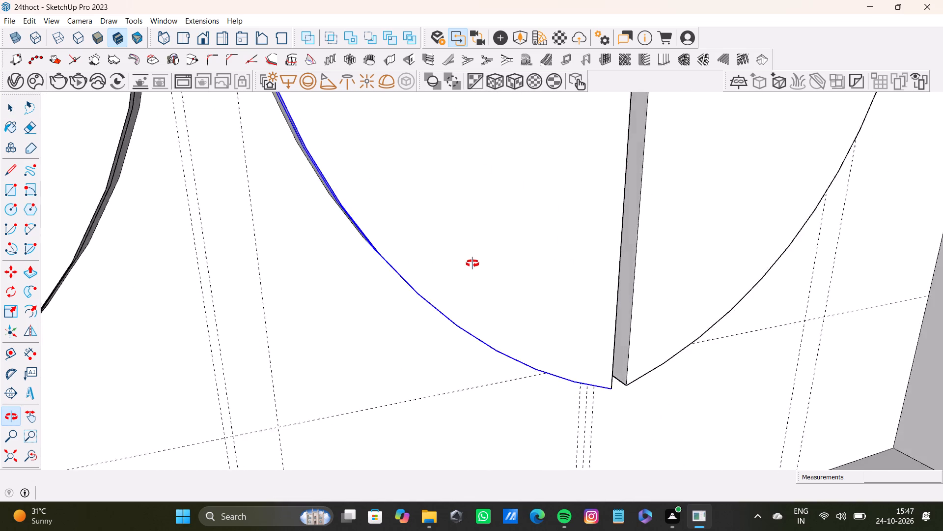
shift+middle_drag(472, 264, 419, 261)
scroll(568, 267, up, 8)
middle_drag(617, 274, 581, 280)
shift+scroll(578, 280, up, 3)
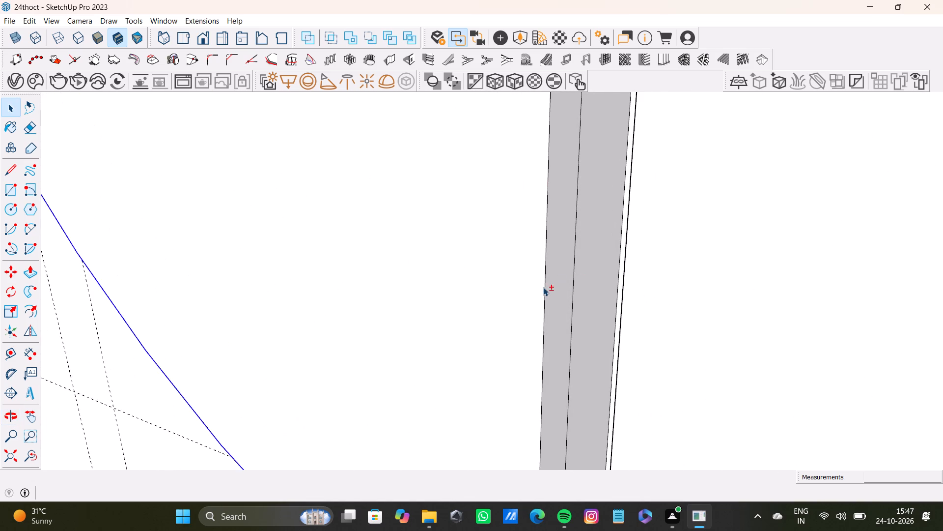
shift+click(543, 287)
shift+click(556, 288)
shift+click(572, 289)
shift+scroll(564, 292, down, 15)
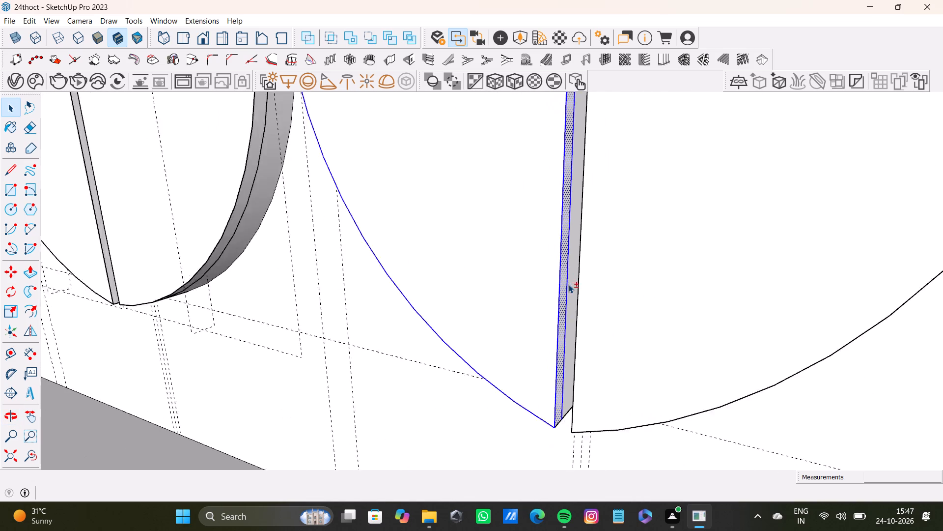
shift+scroll(568, 284, down, 7)
shift+click(32, 459)
shift+click(14, 455)
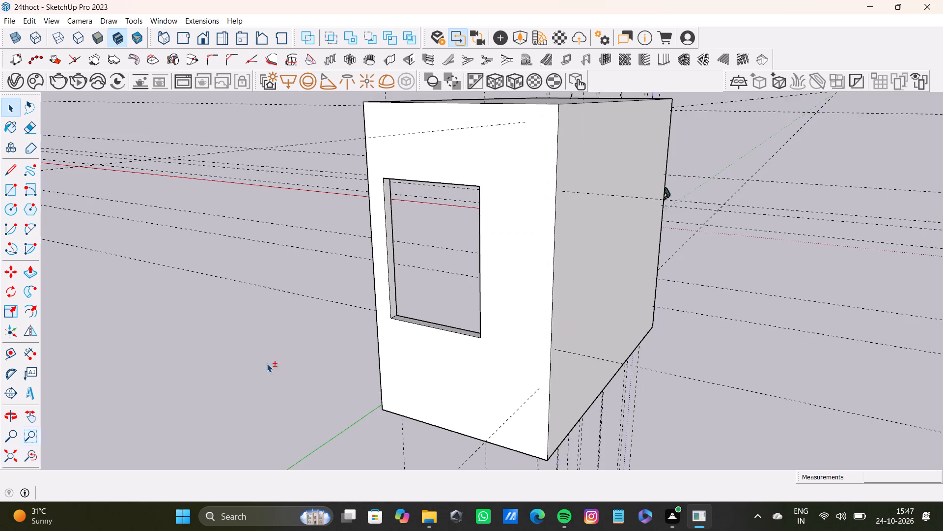
shift+middle_drag(470, 229, 942, 368)
scroll(763, 270, up, 16)
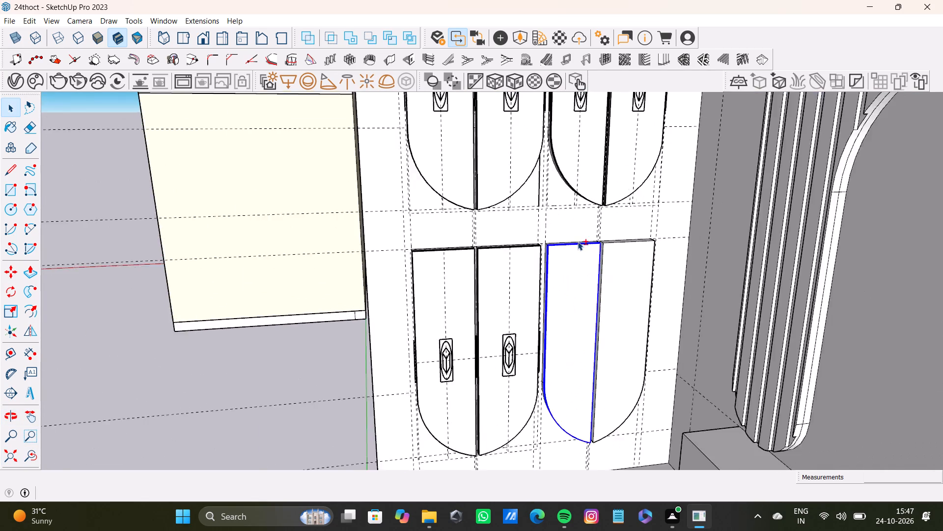
scroll(578, 241, up, 9)
middle_drag(578, 241, 422, 269)
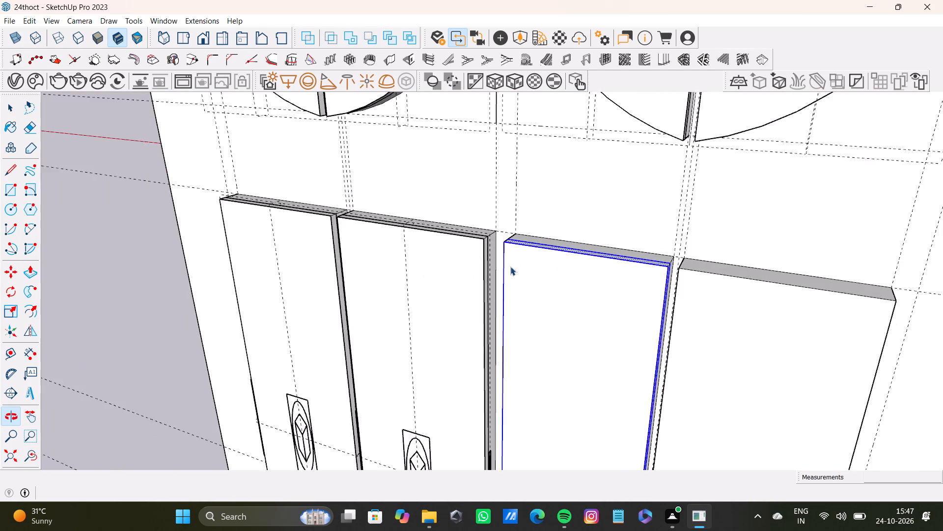
scroll(565, 271, up, 6)
middle_drag(700, 267, 702, 301)
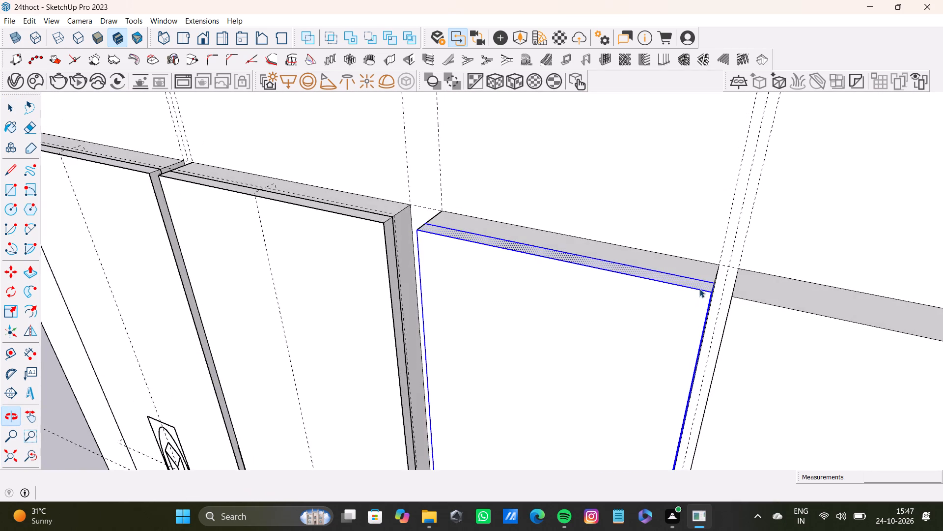
scroll(695, 283, up, 9)
right_click(688, 284)
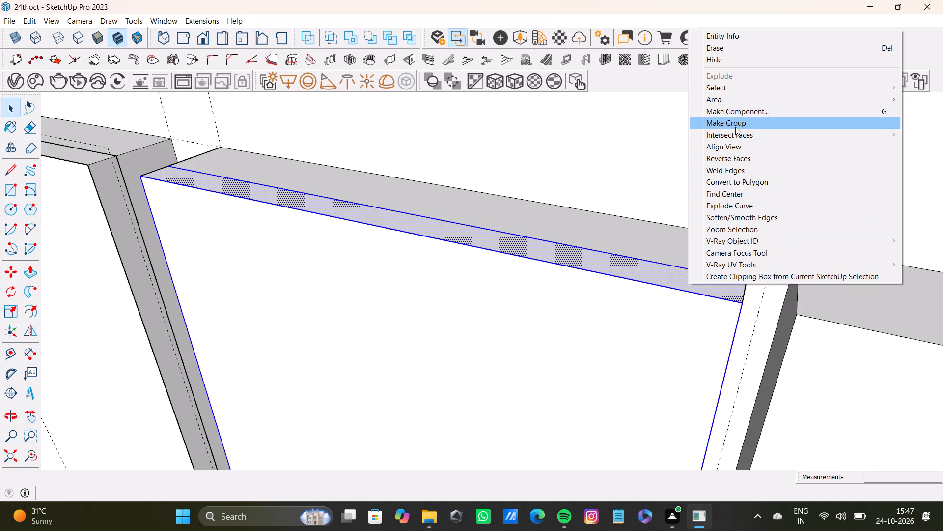
click(735, 127)
Convert the third lower panel's grouped edge strip into a V-Ray mesh light.
click(399, 81)
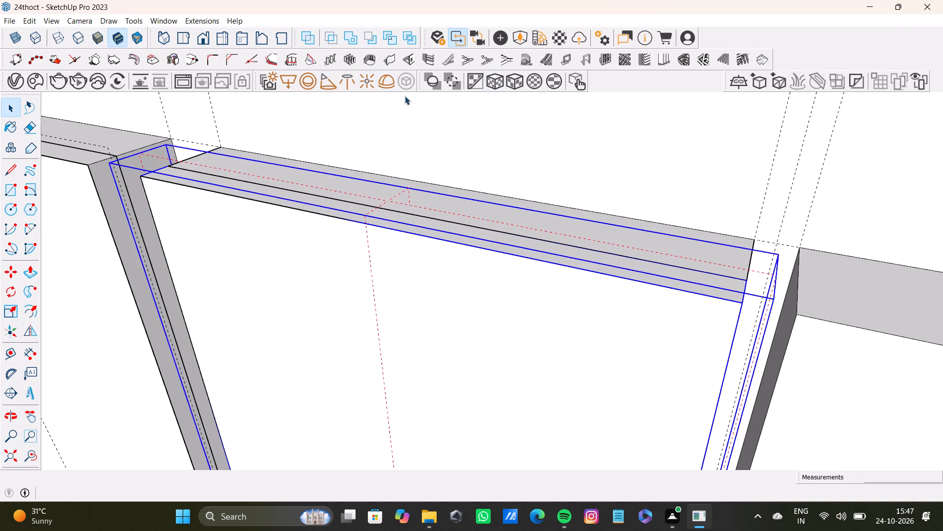
scroll(471, 255, down, 13)
key(space)
scroll(424, 258, down, 9)
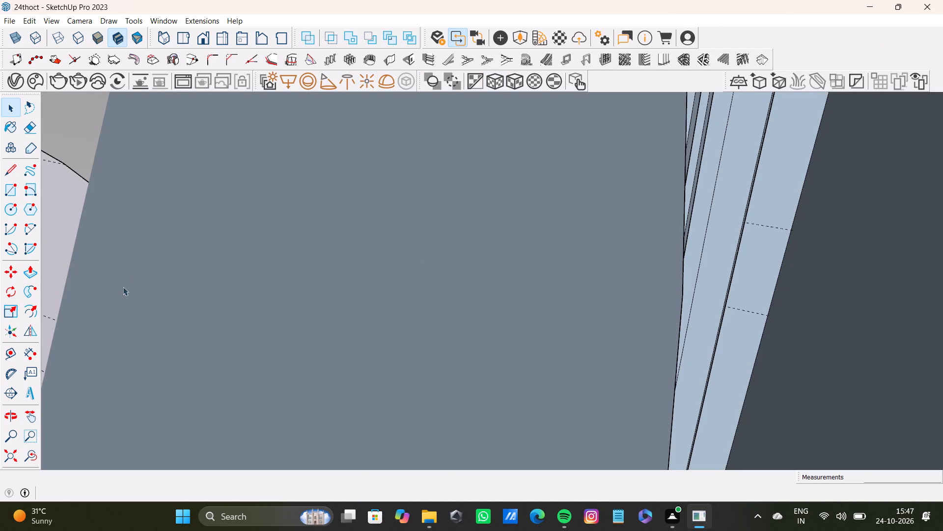
drag(28, 460, 24, 460)
click(13, 458)
middle_drag(355, 341, 595, 276)
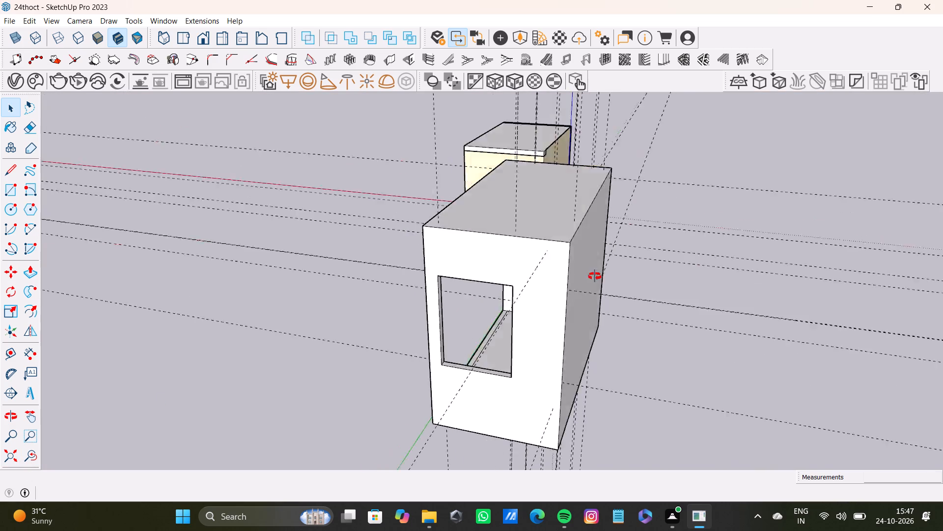
middle_drag(595, 276, 704, 236)
scroll(581, 250, up, 11)
middle_drag(444, 265, 418, 293)
scroll(630, 238, up, 2)
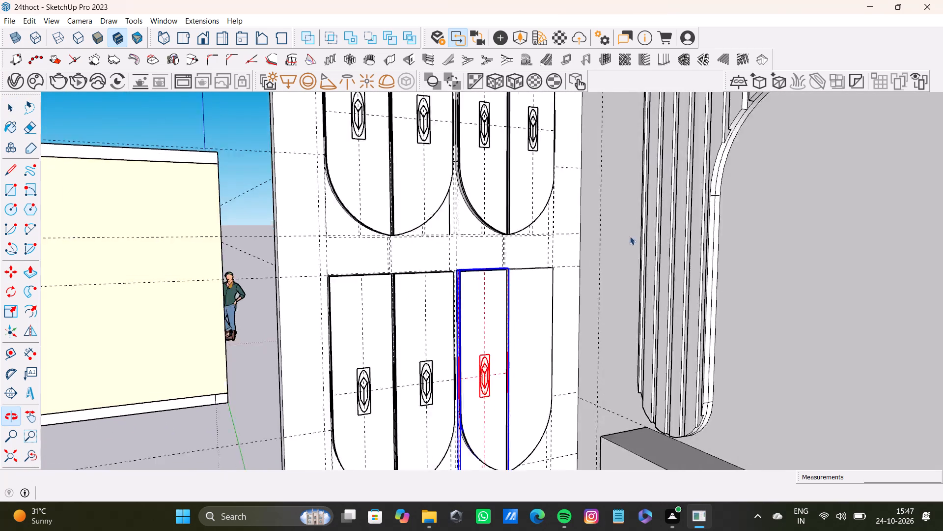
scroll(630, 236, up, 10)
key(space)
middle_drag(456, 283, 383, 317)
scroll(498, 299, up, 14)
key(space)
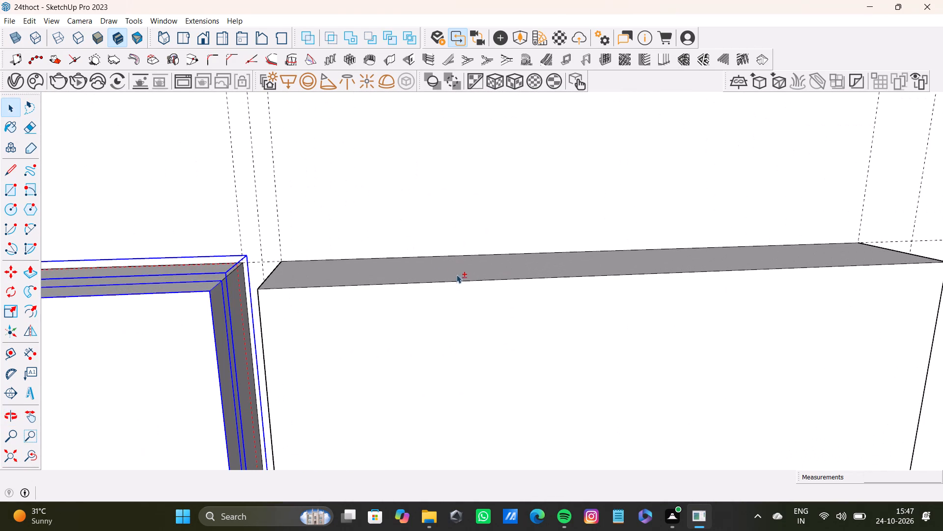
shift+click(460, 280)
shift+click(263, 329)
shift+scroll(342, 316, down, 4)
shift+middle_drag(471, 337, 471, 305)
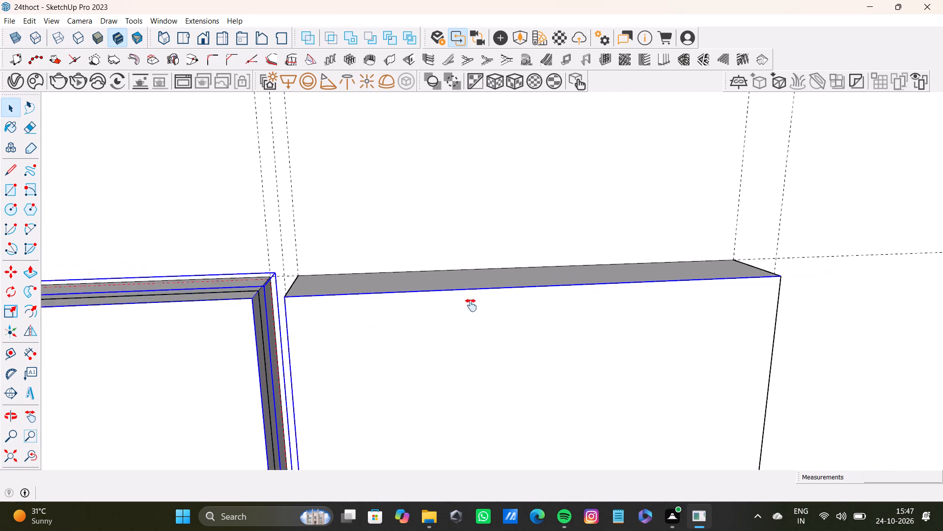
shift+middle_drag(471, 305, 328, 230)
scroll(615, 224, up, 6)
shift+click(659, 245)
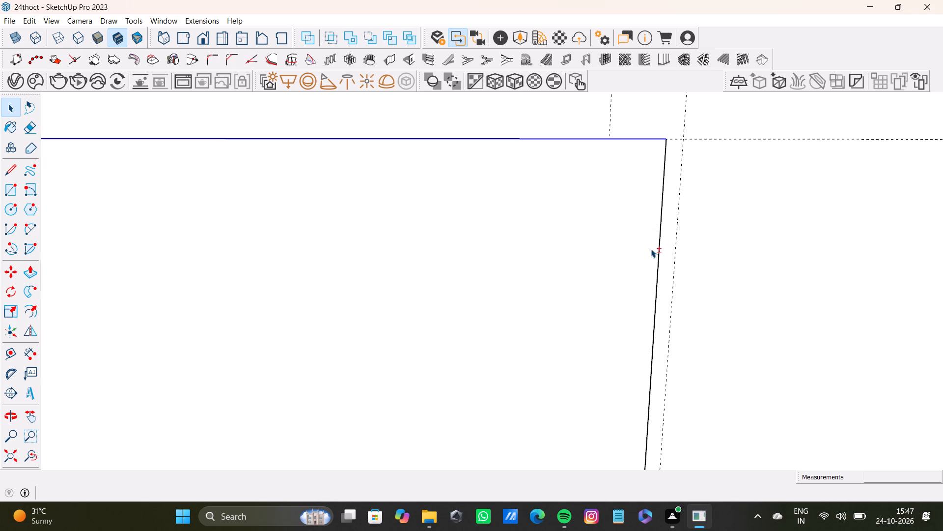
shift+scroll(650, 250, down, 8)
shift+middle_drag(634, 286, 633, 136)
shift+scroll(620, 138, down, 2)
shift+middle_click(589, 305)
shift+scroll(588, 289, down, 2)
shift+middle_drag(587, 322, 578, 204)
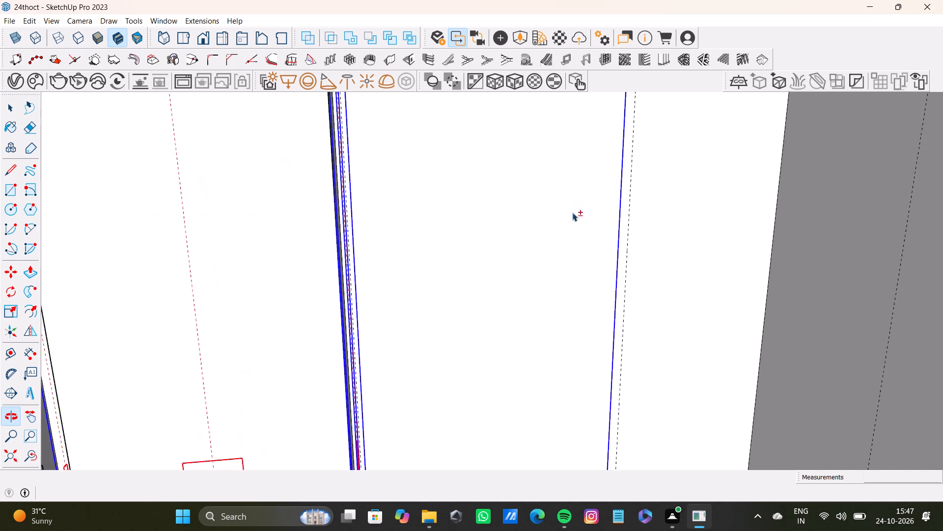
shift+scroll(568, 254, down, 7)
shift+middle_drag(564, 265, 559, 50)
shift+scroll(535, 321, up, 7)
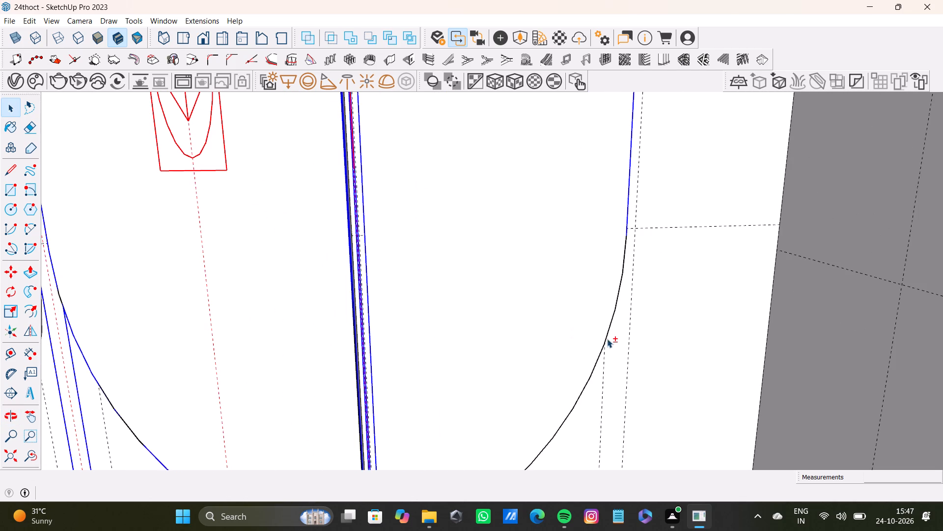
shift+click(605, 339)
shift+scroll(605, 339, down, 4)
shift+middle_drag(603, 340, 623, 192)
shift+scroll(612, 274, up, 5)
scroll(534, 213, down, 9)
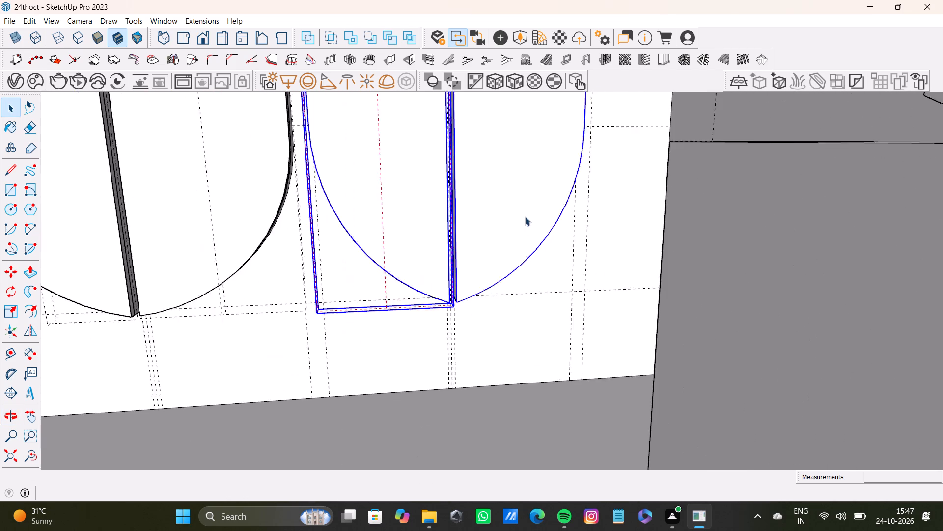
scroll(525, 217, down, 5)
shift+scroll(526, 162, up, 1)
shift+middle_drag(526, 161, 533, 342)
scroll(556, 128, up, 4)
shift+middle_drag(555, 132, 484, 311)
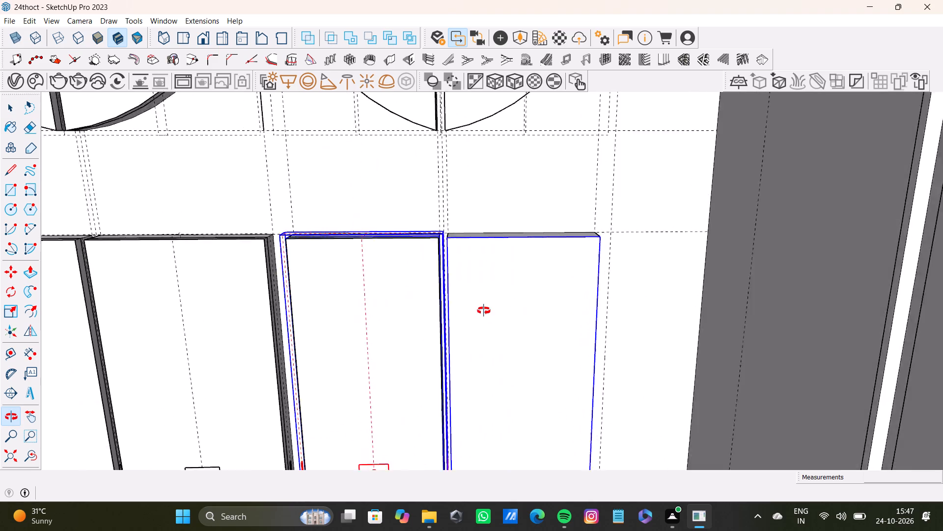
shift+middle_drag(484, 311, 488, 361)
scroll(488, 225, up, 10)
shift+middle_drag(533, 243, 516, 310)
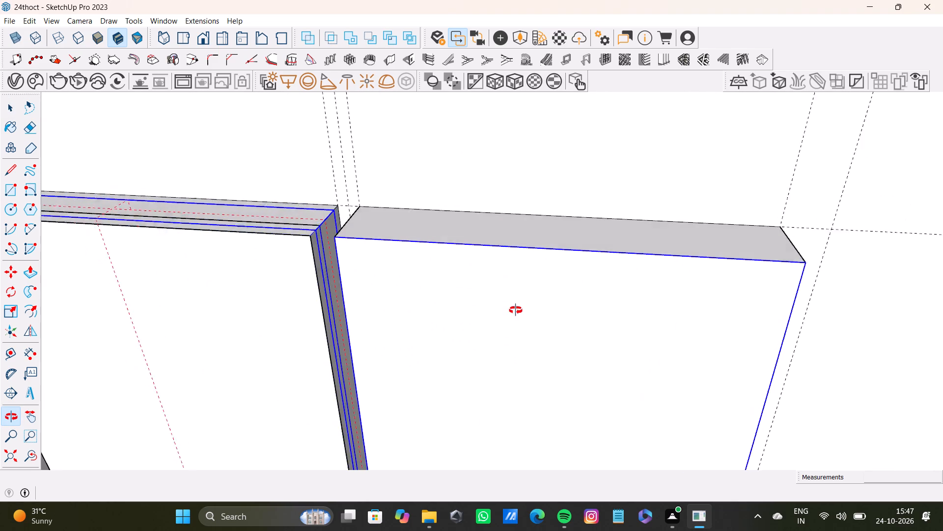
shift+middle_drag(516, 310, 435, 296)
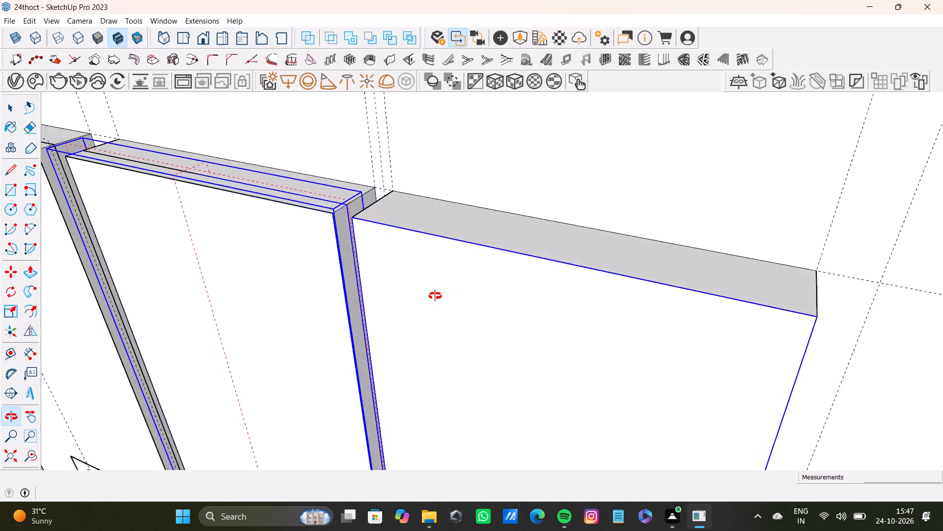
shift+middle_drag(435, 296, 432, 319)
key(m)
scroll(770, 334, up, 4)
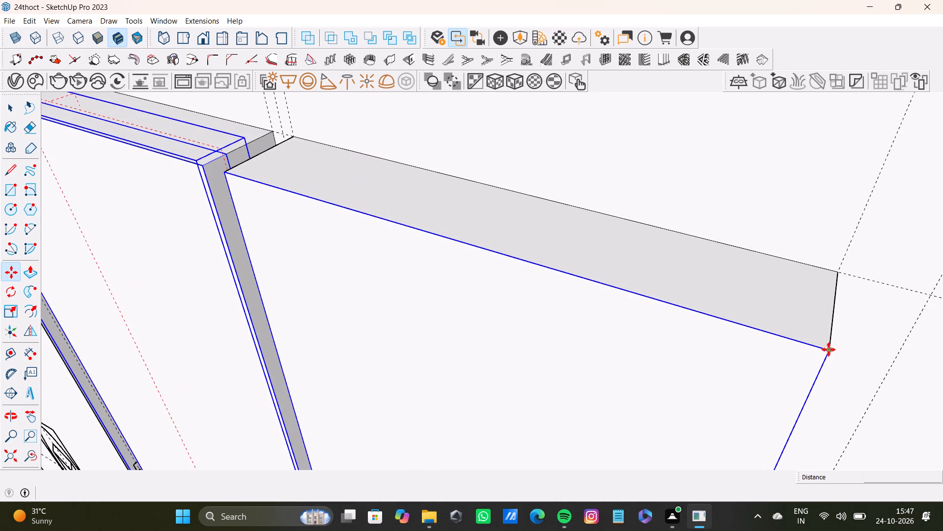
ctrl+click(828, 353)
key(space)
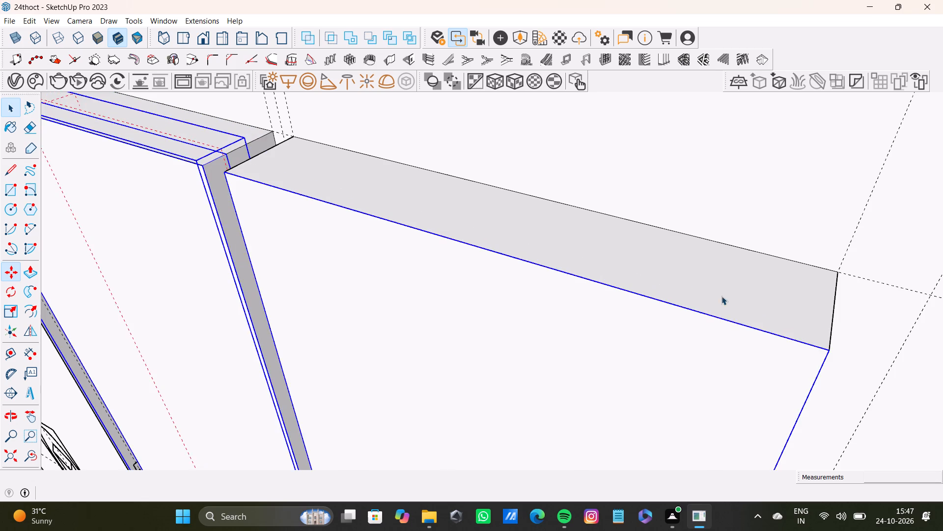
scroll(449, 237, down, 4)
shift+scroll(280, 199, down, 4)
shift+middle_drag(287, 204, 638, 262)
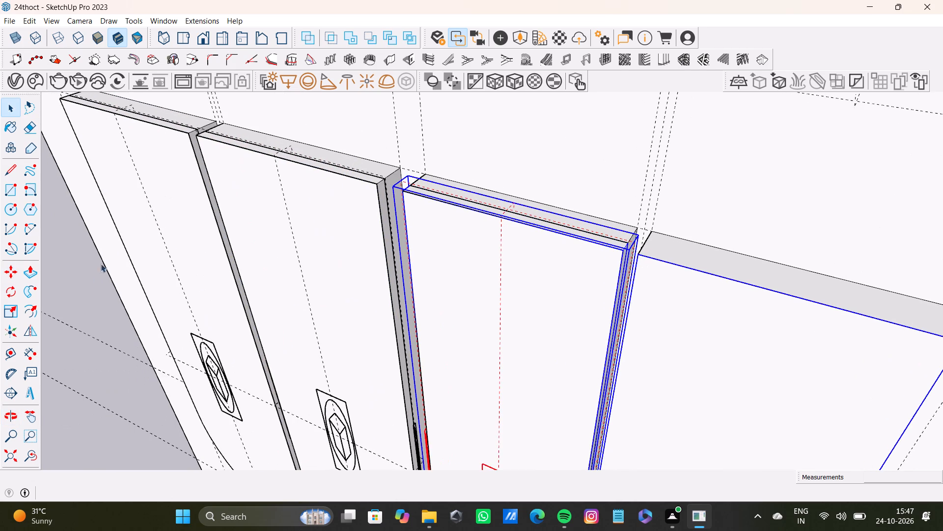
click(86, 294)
Select the fourth lower wall panel's front outline, starting at its top front edge.
scroll(700, 282, up, 4)
shift+middle_drag(702, 256, 505, 264)
scroll(502, 262, up, 6)
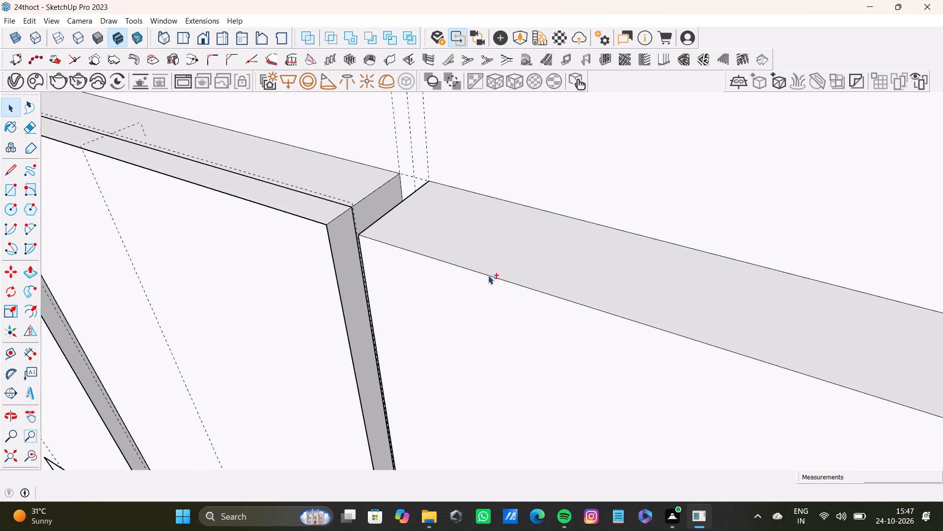
shift+scroll(421, 260, down, 16)
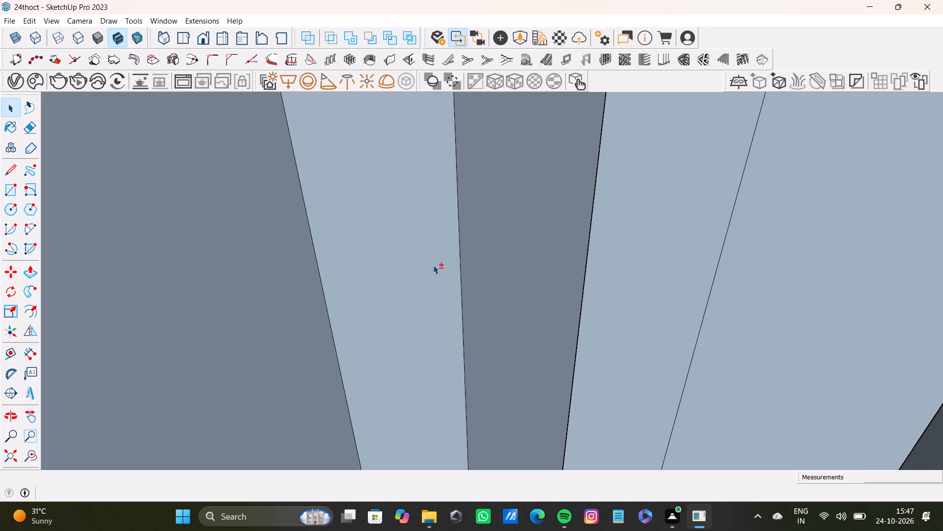
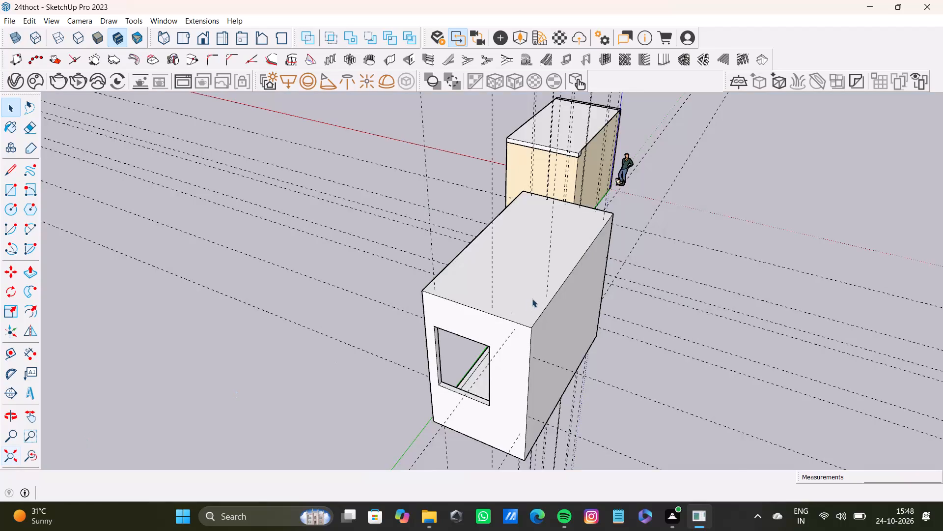
Copy the fourth lower wall panel's front outline, including its top edge, both straight sides and curved bottom, 1" back along its thickness.
scroll(534, 297, up, 4)
middle_drag(385, 299, 582, 259)
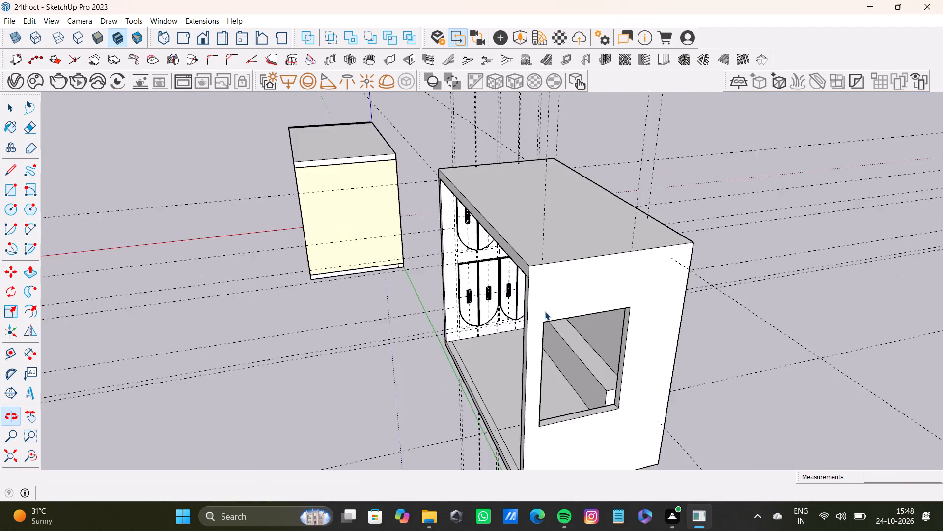
scroll(543, 315, up, 10)
shift+middle_drag(531, 308, 637, 291)
scroll(567, 273, up, 12)
shift+middle_drag(550, 224, 549, 328)
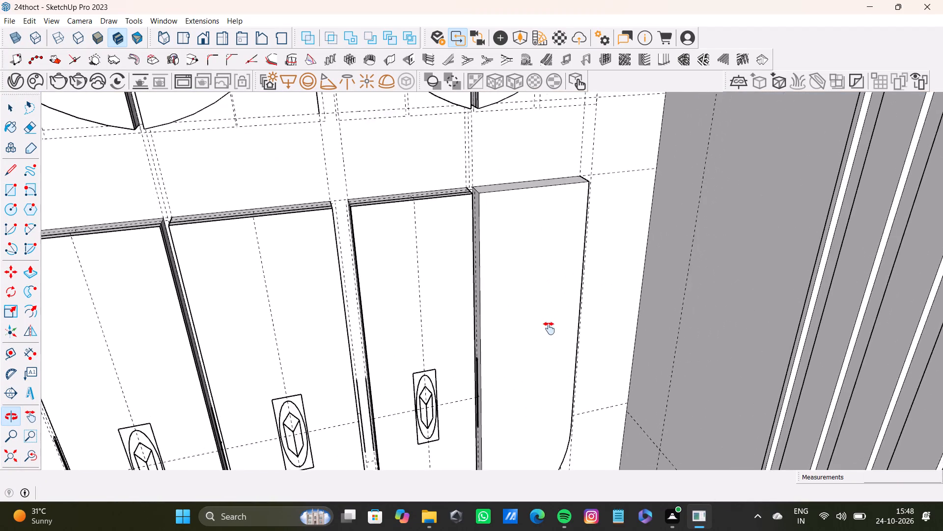
shift+middle_drag(549, 328, 536, 298)
scroll(473, 232, up, 9)
shift+middle_drag(471, 181, 469, 332)
shift+scroll(457, 231, up, 8)
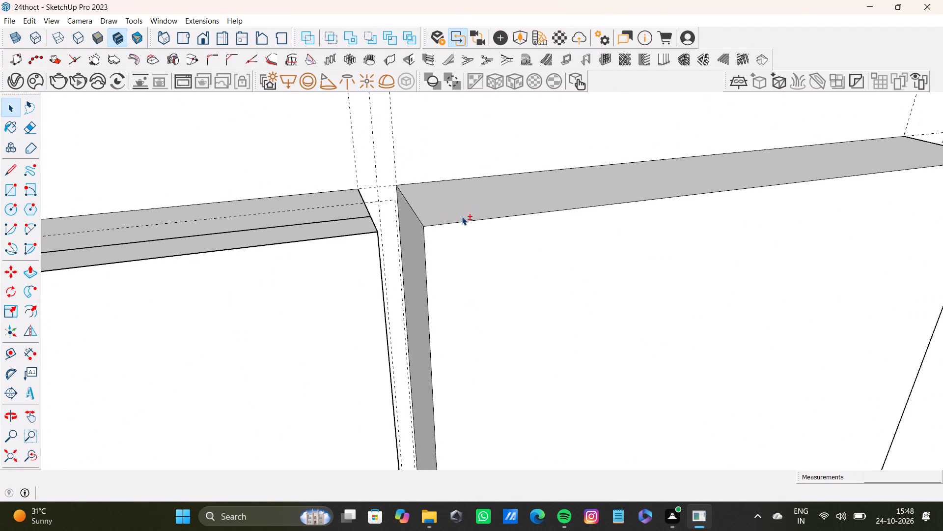
shift+click(464, 220)
shift+click(425, 296)
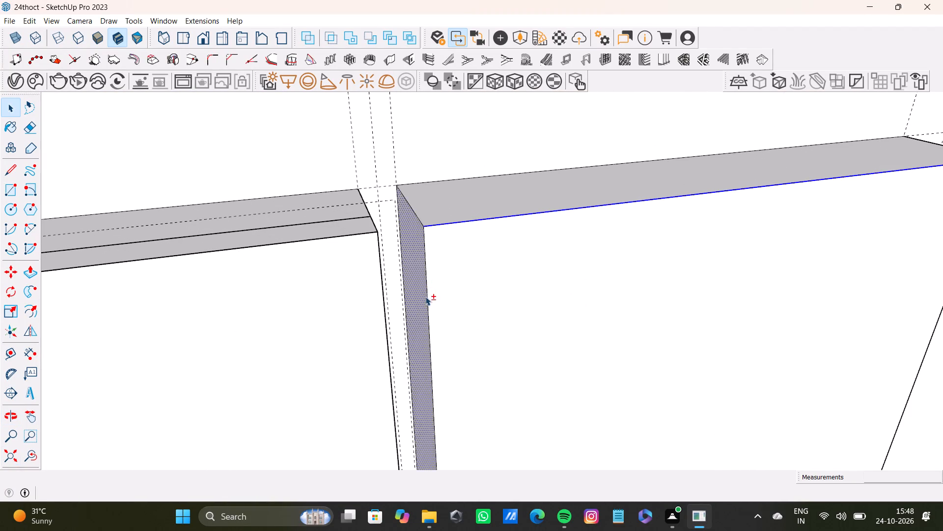
shift+scroll(471, 314, down, 6)
shift+click(437, 323)
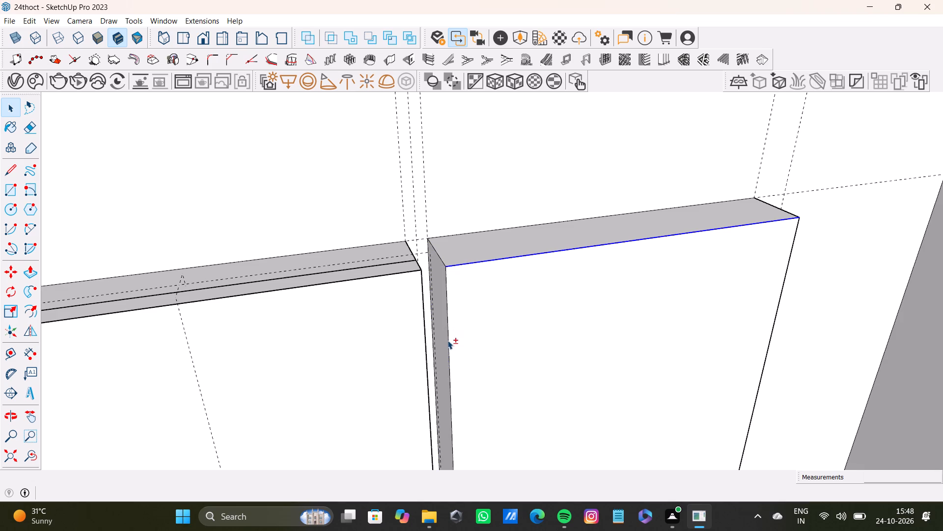
shift+click(447, 340)
shift+scroll(453, 338, down, 5)
shift+middle_drag(497, 370, 464, 176)
shift+scroll(442, 236, down, 8)
shift+middle_drag(517, 295, 514, 151)
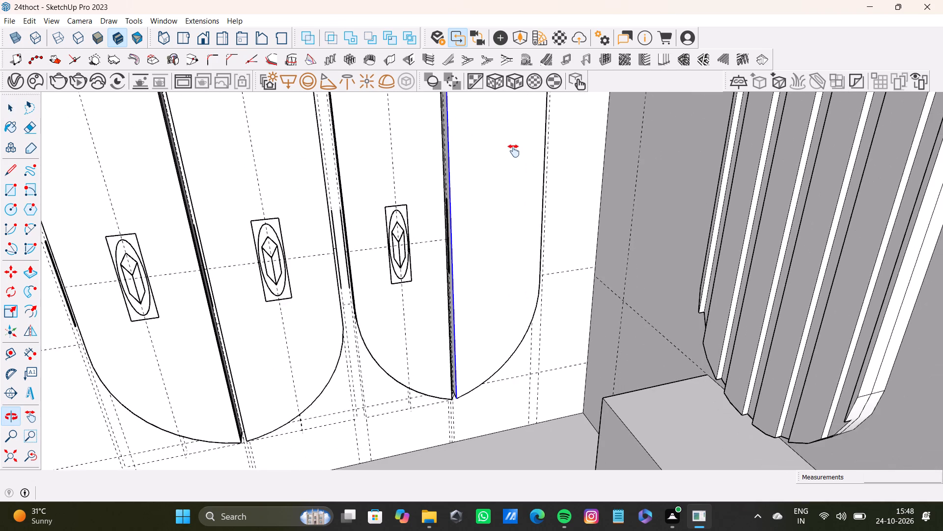
shift+middle_drag(514, 151, 514, 152)
shift+scroll(496, 321, up, 10)
shift+click(472, 405)
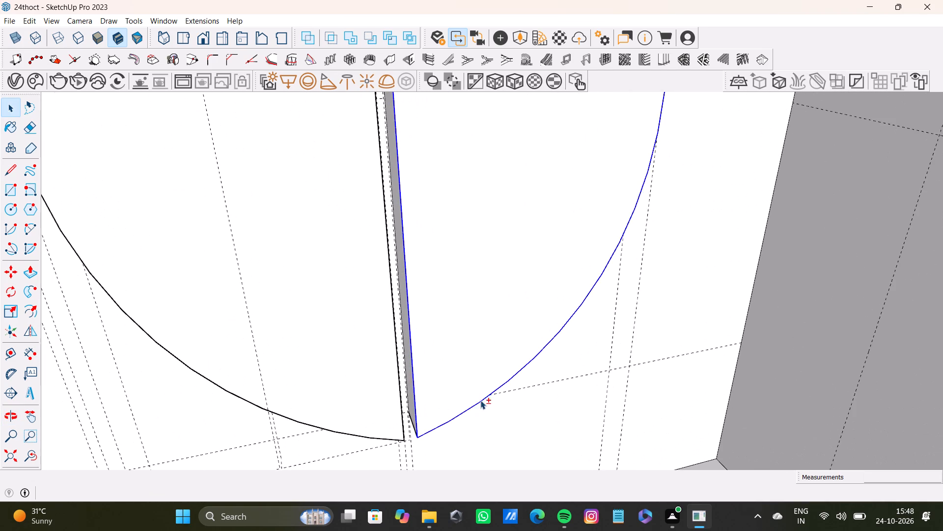
shift+scroll(482, 397, down, 8)
shift+middle_drag(521, 319, 334, 439)
scroll(423, 349, up, 3)
shift+scroll(421, 320, up, 2)
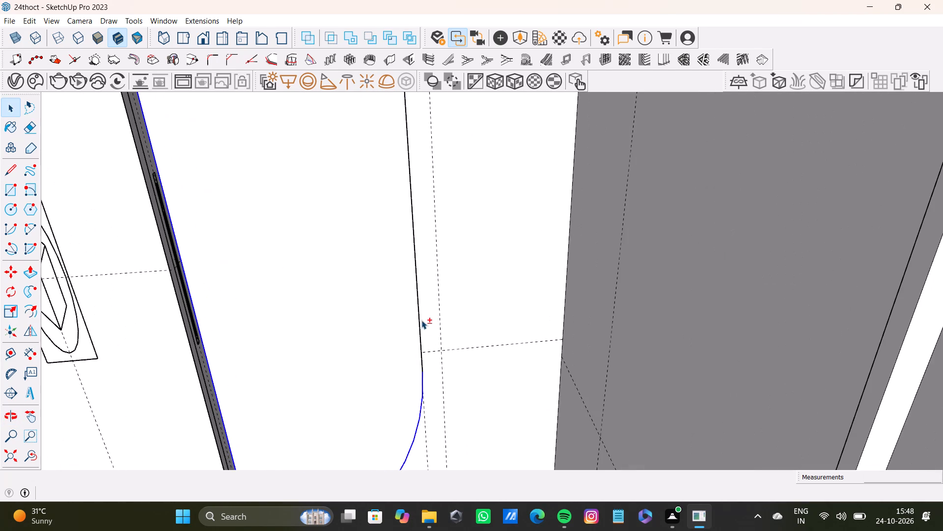
shift+click(419, 326)
shift+scroll(419, 318, down, 8)
shift+middle_drag(397, 221, 433, 405)
shift+scroll(406, 238, up, 6)
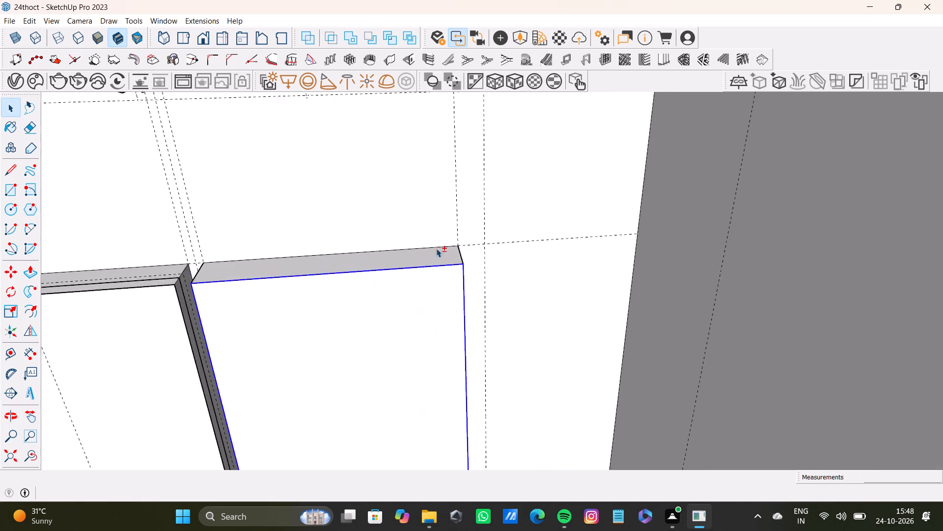
shift+scroll(436, 248, up, 4)
middle_drag(456, 278, 372, 280)
scroll(479, 280, up, 4)
shift+middle_drag(482, 269, 432, 332)
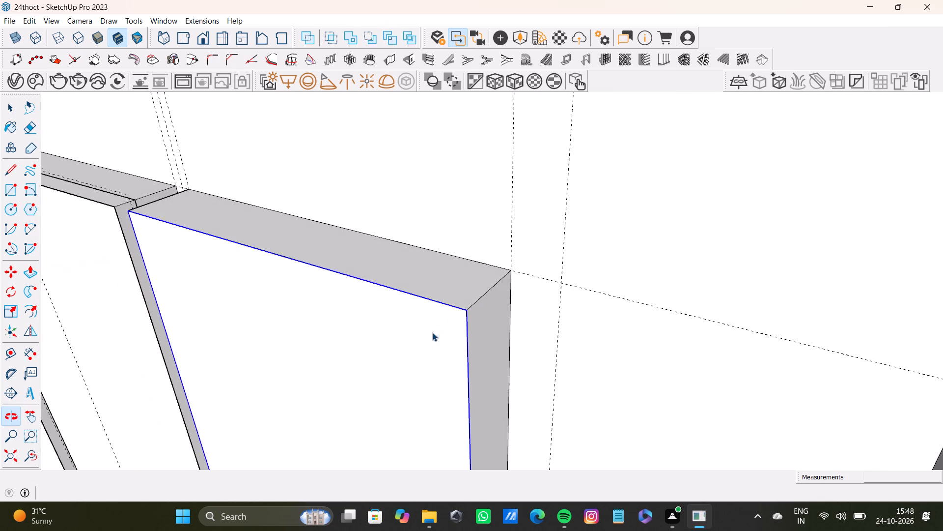
key(m)
scroll(444, 316, up, 7)
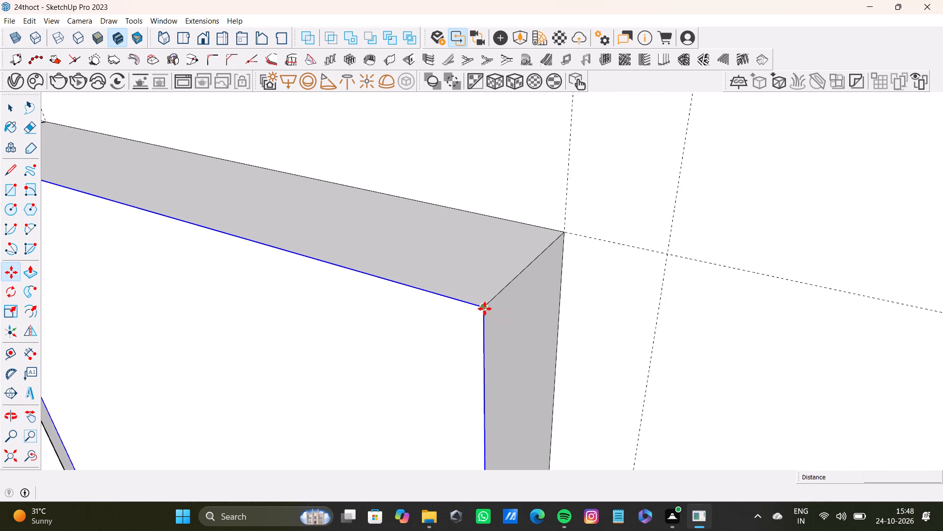
ctrl+click(485, 309)
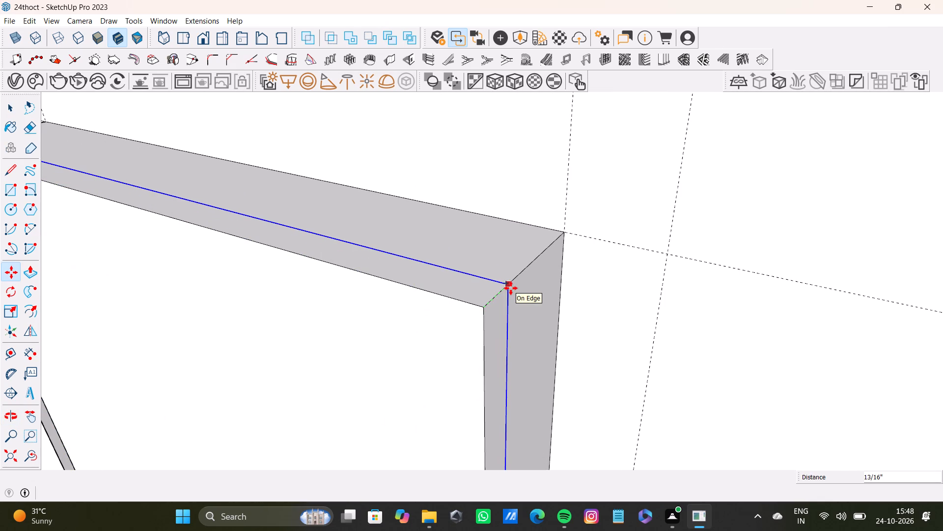
key(1)
key(shift+quotedbl)
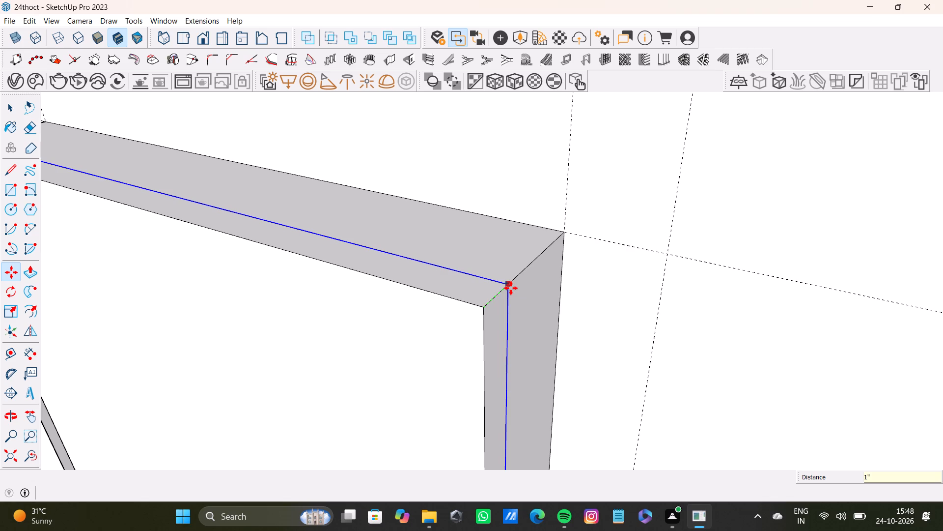
key(Return)
key(space)
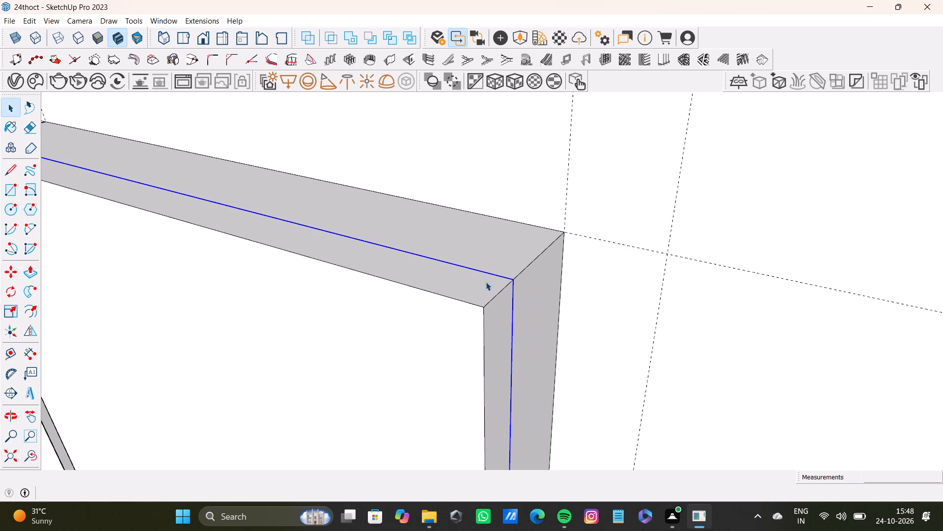
Group the 1" front strip's faces and edges along the fourth lower panel's top, both straight sides and curved bottom.
click(486, 282)
shift+click(441, 292)
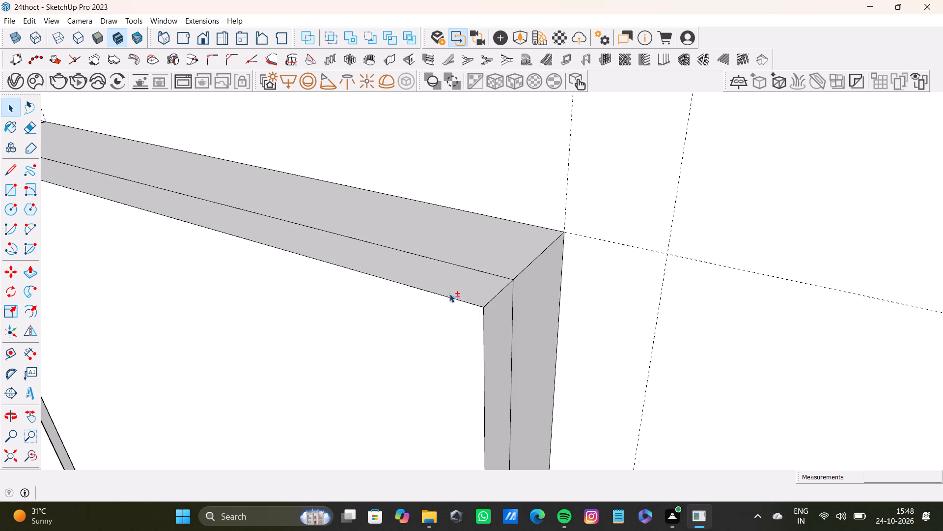
shift+click(453, 283)
shift+click(477, 271)
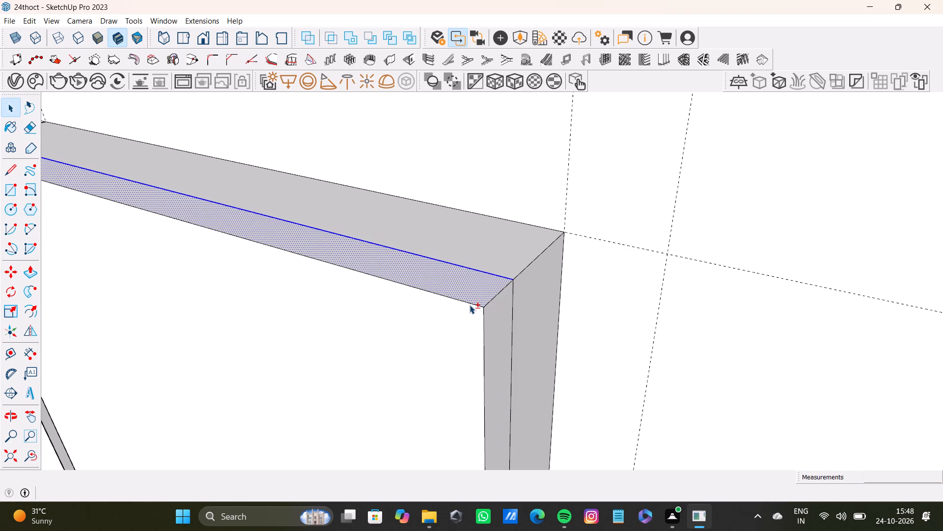
shift+click(470, 305)
shift+click(489, 319)
shift+click(490, 300)
shift+scroll(490, 305, down, 5)
shift+middle_drag(509, 352, 508, 278)
shift+scroll(494, 295, up, 4)
shift+click(481, 322)
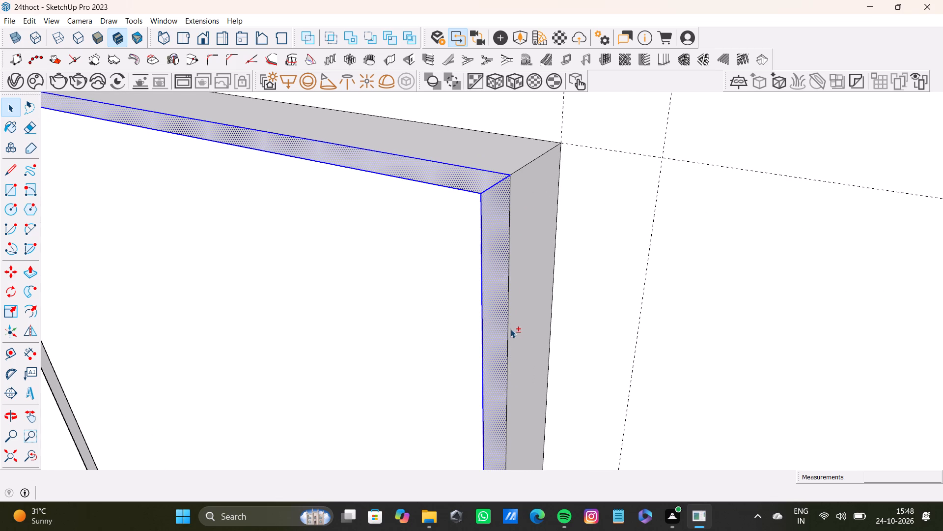
shift+click(508, 329)
shift+scroll(505, 330, down, 8)
shift+middle_drag(505, 357, 501, 217)
shift+scroll(497, 211, down, 3)
shift+middle_drag(495, 327, 480, 173)
shift+scroll(481, 262, down, 3)
shift+middle_drag(486, 328, 487, 284)
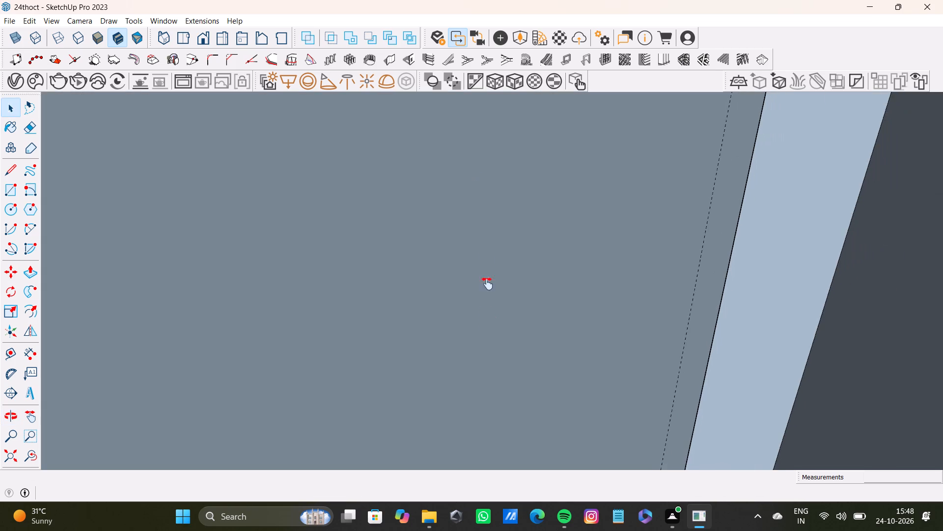
shift+middle_drag(487, 284, 485, 256)
shift+click(30, 456)
shift+click(13, 452)
shift+scroll(557, 341, up, 5)
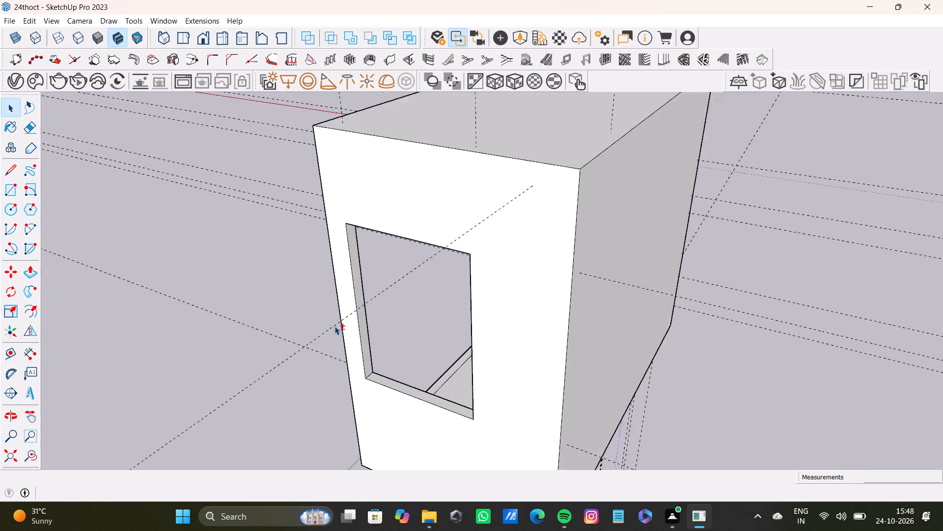
shift+scroll(334, 326, up, 1)
shift+middle_drag(334, 326, 604, 348)
scroll(630, 324, up, 5)
shift+middle_drag(638, 283, 770, 332)
scroll(694, 302, up, 4)
shift+middle_drag(469, 227, 456, 283)
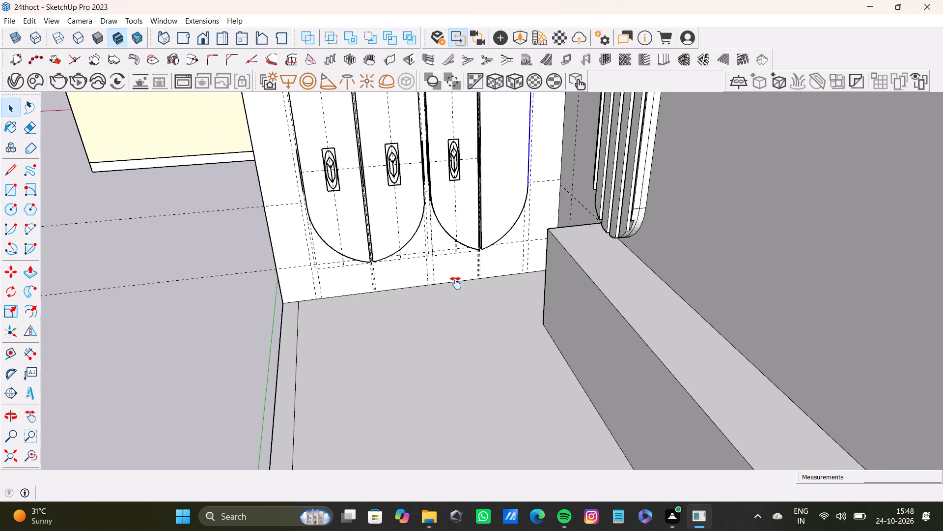
shift+middle_drag(456, 283, 541, 358)
scroll(530, 301, up, 8)
shift+middle_drag(586, 188, 574, 282)
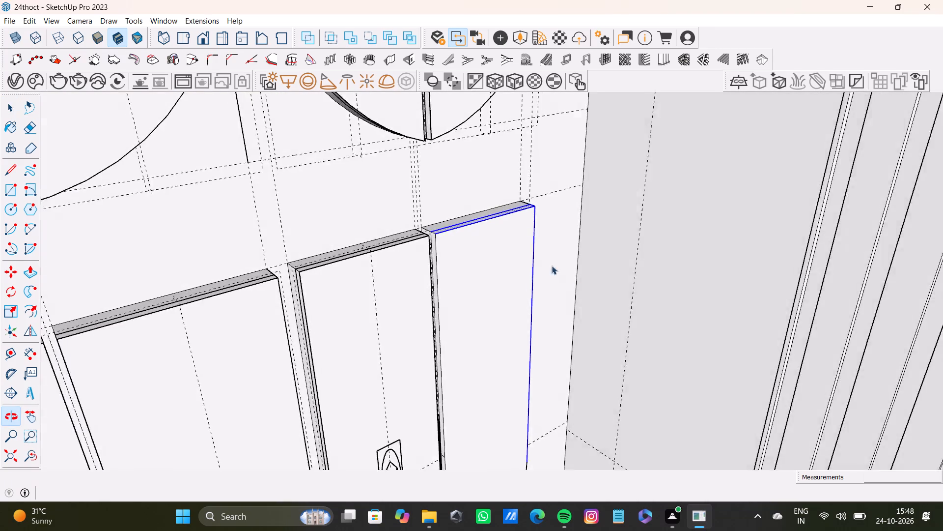
scroll(467, 233, up, 18)
shift+click(396, 270)
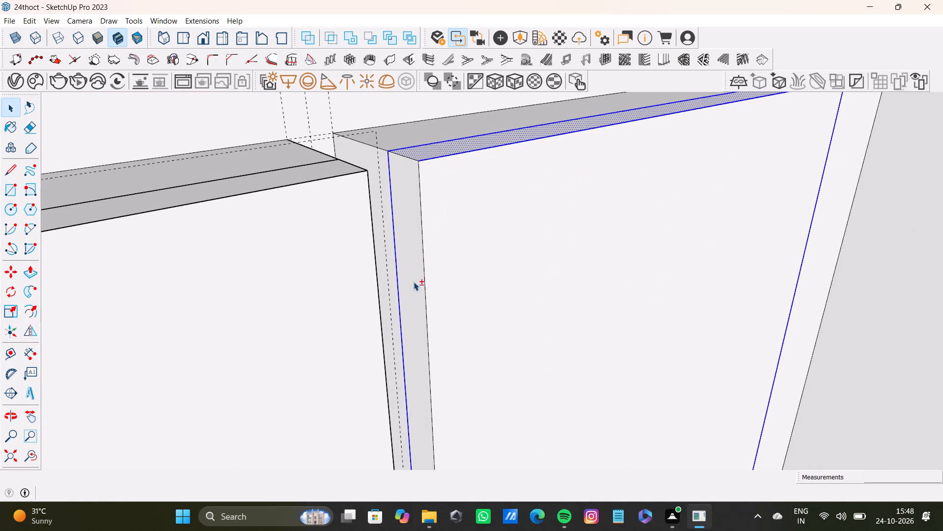
shift+click(416, 282)
shift+click(424, 286)
shift+scroll(424, 293, down, 4)
shift+middle_click(449, 336)
shift+scroll(454, 230, up, 3)
shift+scroll(456, 241, down, 3)
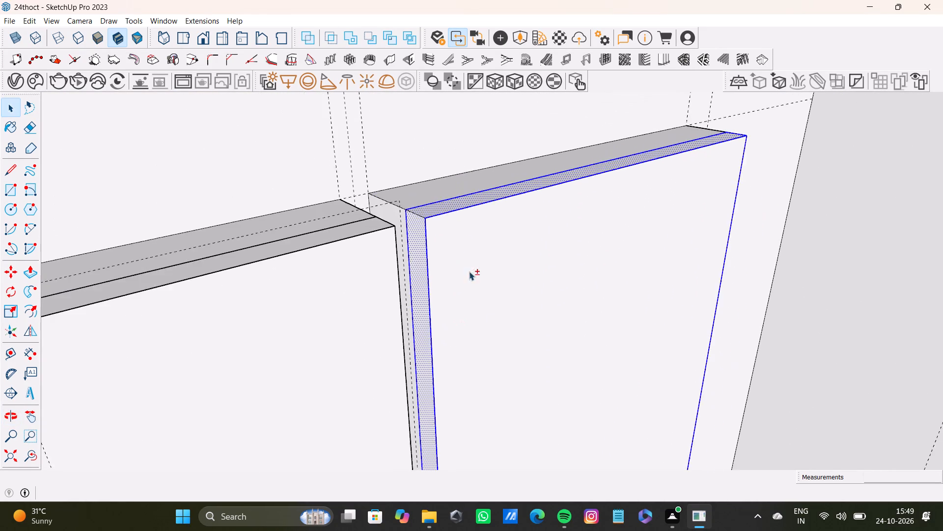
shift+scroll(469, 271, down, 7)
shift+middle_drag(542, 380, 488, 160)
shift+scroll(480, 183, down, 3)
shift+middle_drag(498, 281, 464, 37)
shift+middle_drag(471, 230, 452, 44)
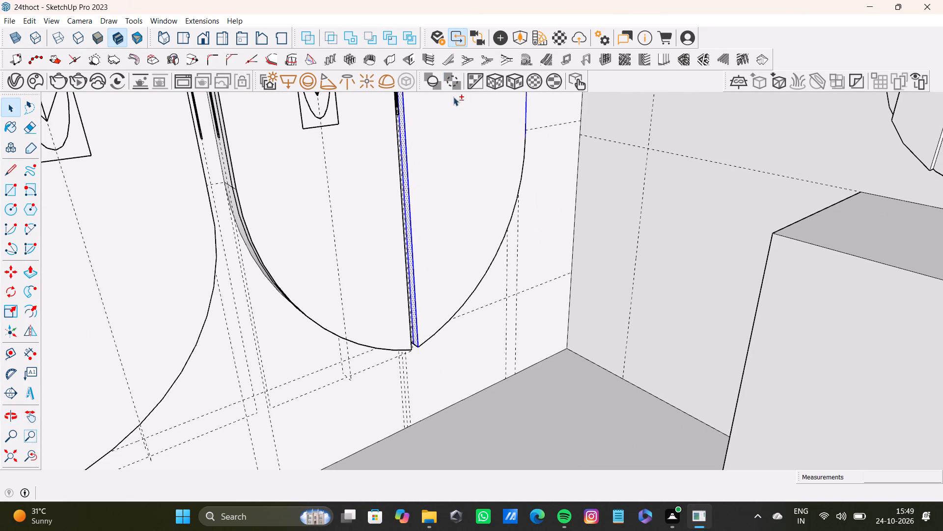
shift+middle_drag(481, 200, 417, 199)
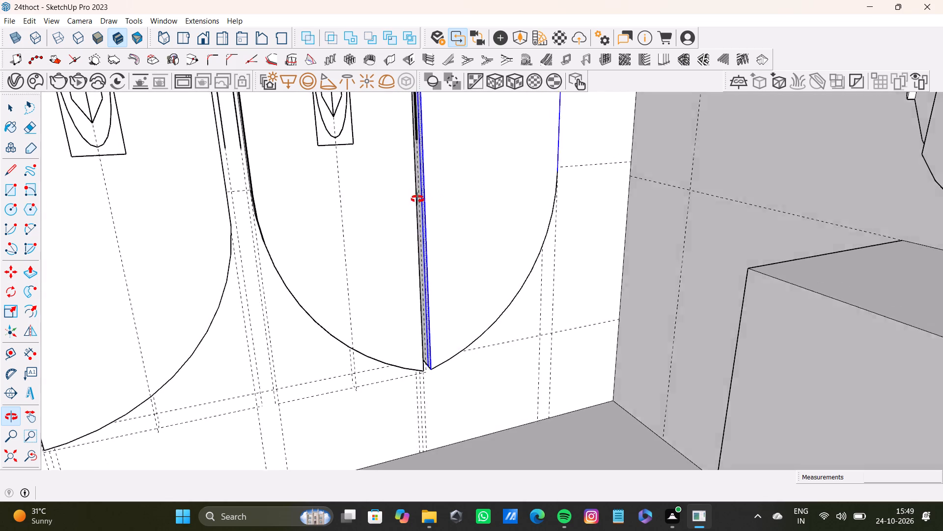
shift+middle_drag(417, 199, 417, 200)
scroll(413, 277, up, 6)
middle_drag(482, 370, 341, 333)
scroll(439, 361, up, 4)
shift+middle_drag(522, 303, 414, 329)
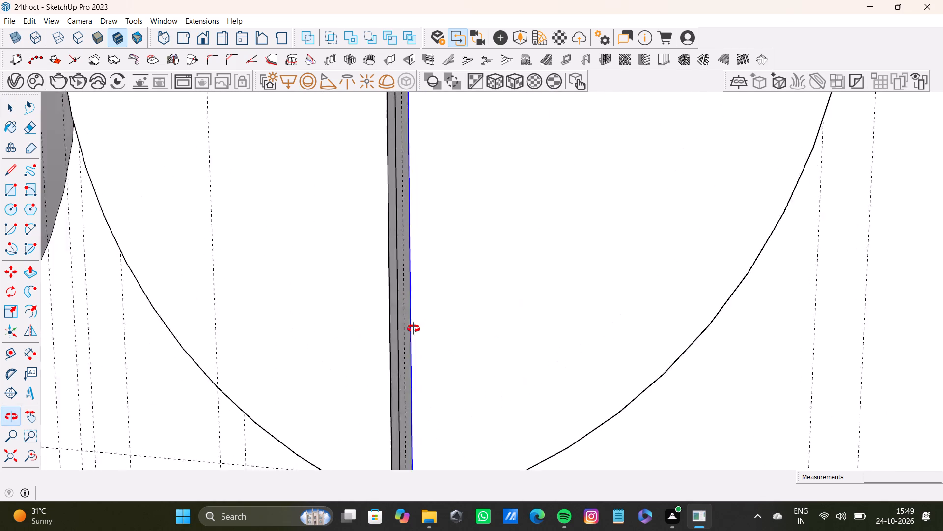
shift+middle_drag(414, 329, 363, 317)
shift+scroll(523, 366, up, 4)
shift+click(591, 385)
shift+click(602, 393)
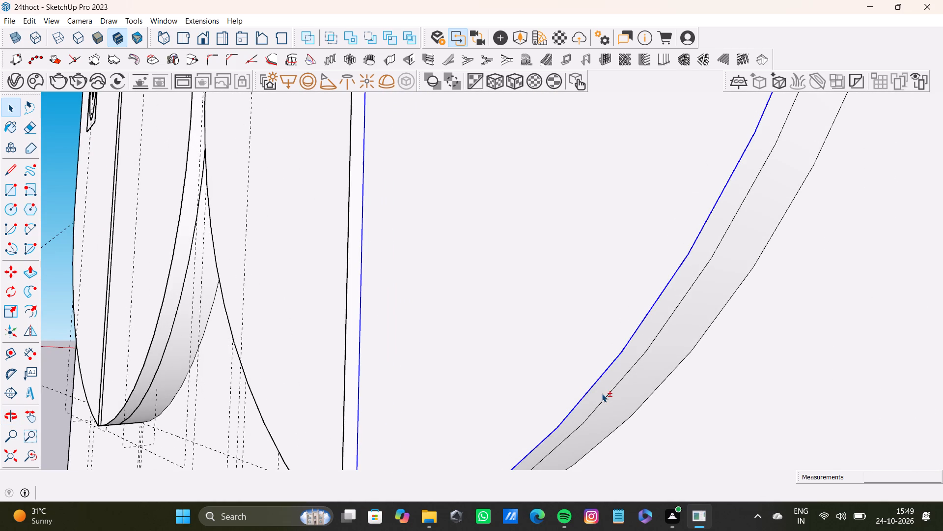
shift+click(608, 391)
shift+click(607, 380)
shift+click(610, 389)
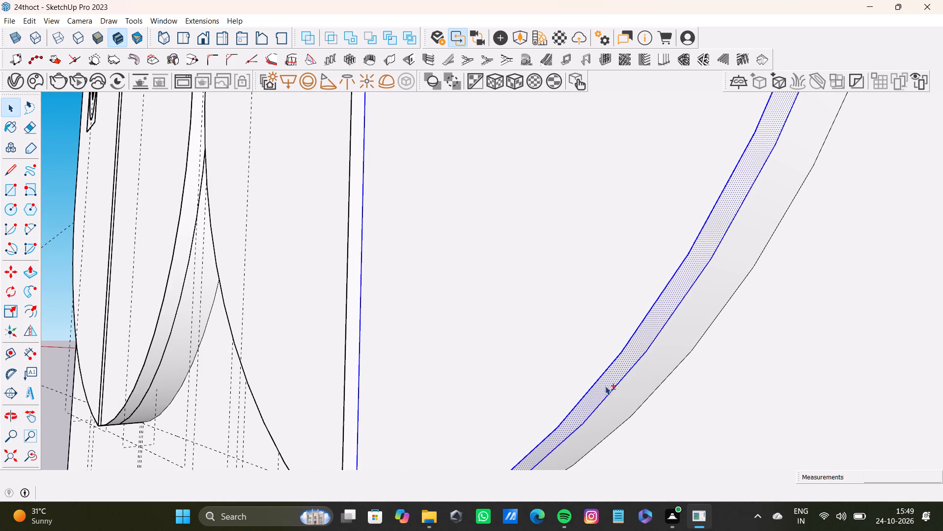
shift+scroll(605, 385, down, 4)
shift+middle_drag(671, 194, 535, 401)
shift+scroll(554, 350, down, 9)
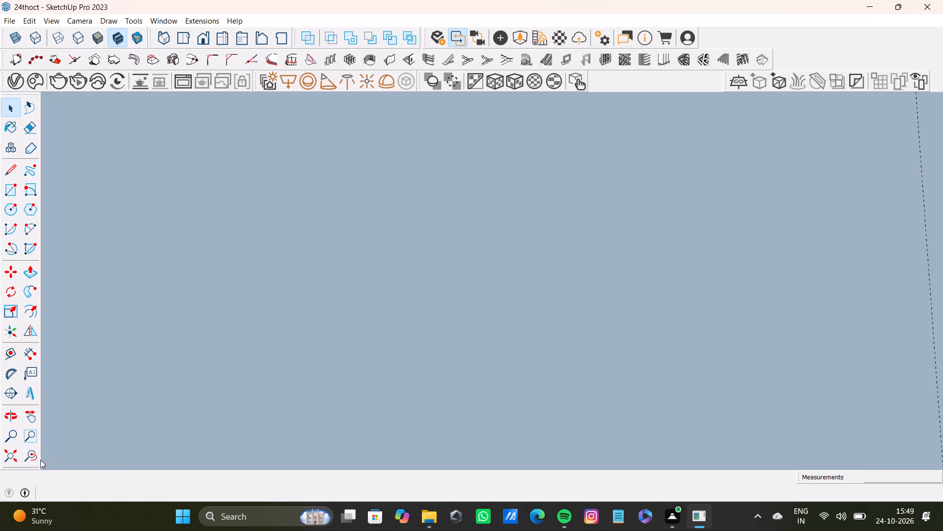
shift+click(30, 456)
shift+click(9, 452)
shift+middle_drag(508, 238, 808, 403)
scroll(610, 350, up, 4)
shift+middle_drag(262, 341, 242, 383)
scroll(285, 425, up, 12)
shift+middle_drag(388, 441, 380, 337)
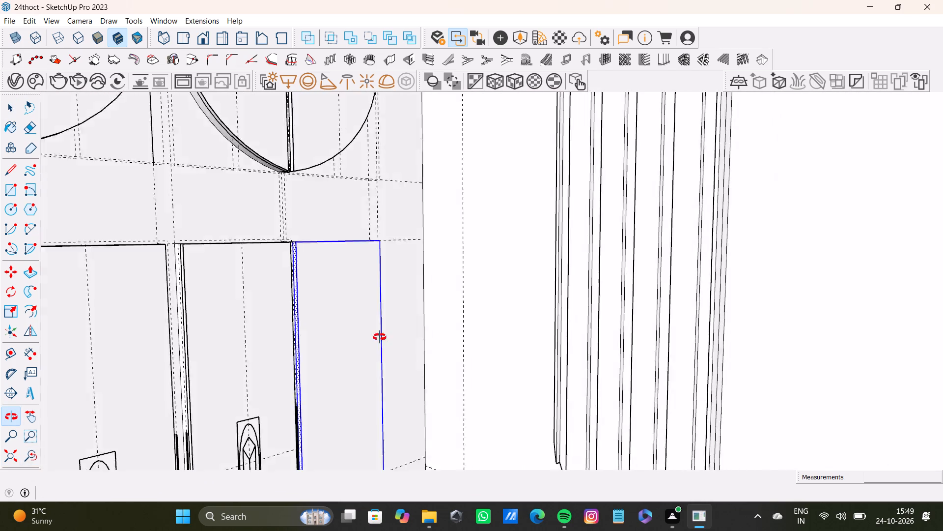
shift+middle_drag(380, 337, 380, 369)
shift+scroll(324, 268, up, 20)
shift+scroll(324, 268, up, 3)
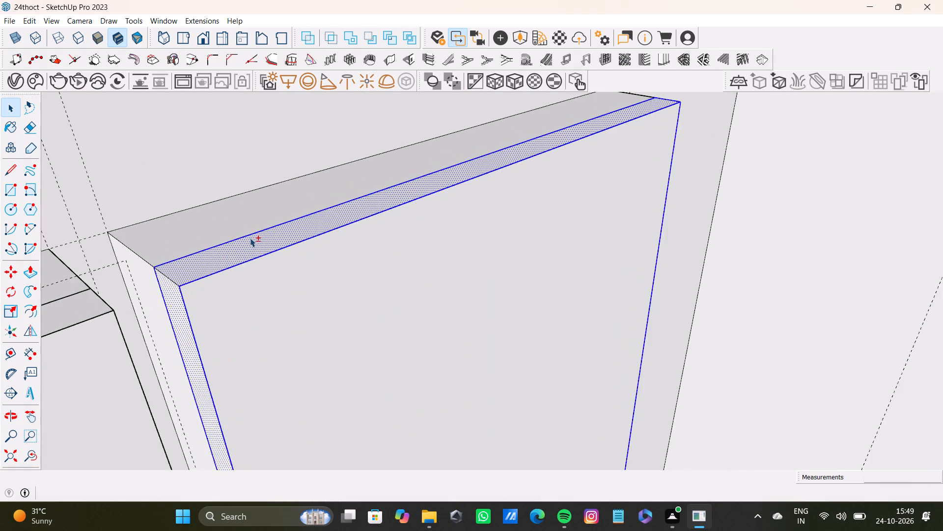
shift+scroll(249, 245, up, 3)
shift+right_click(249, 249)
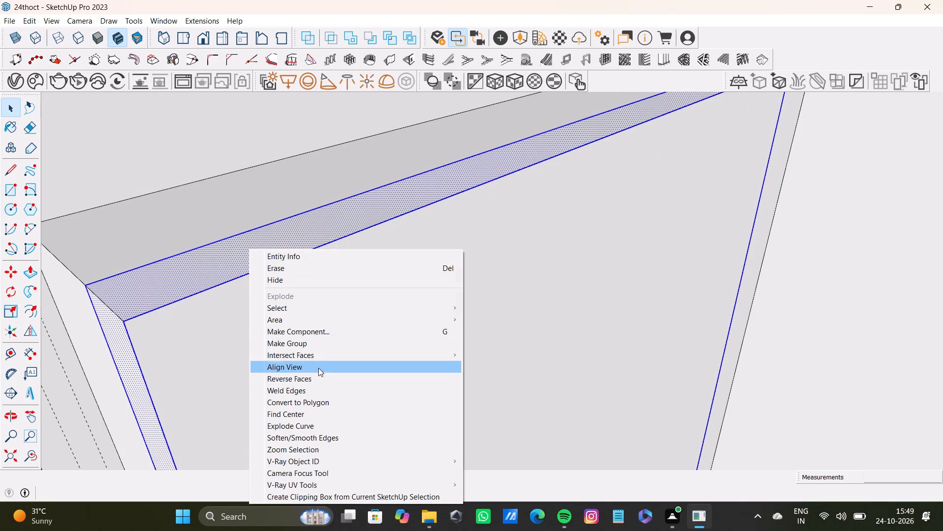
shift+click(322, 347)
Convert the fourth lower panel's grouped edge strip into a V-Ray mesh light.
shift+click(403, 84)
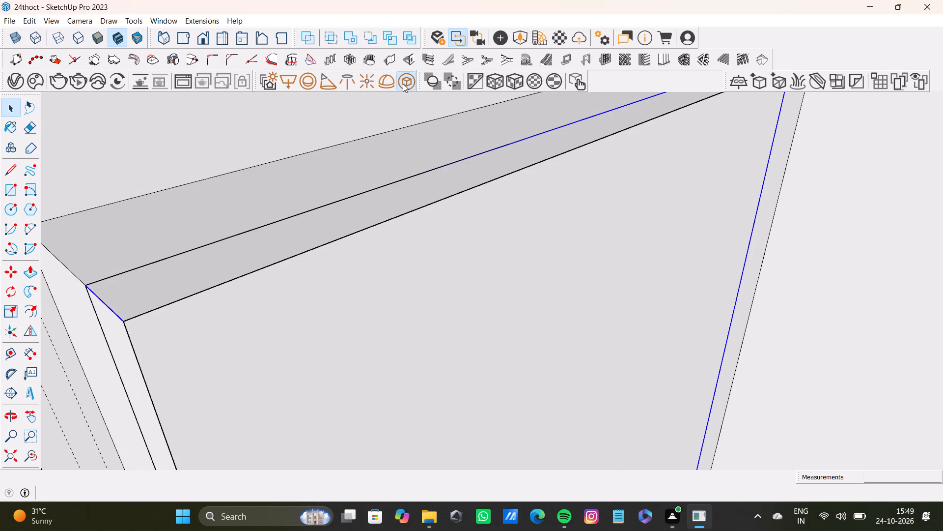
Select the curved face of the fluted wall panel's wall-side edge strip, along with the bounding edges beside its lower end.
drag(29, 455, 22, 455)
click(16, 458)
middle_drag(230, 385, 453, 381)
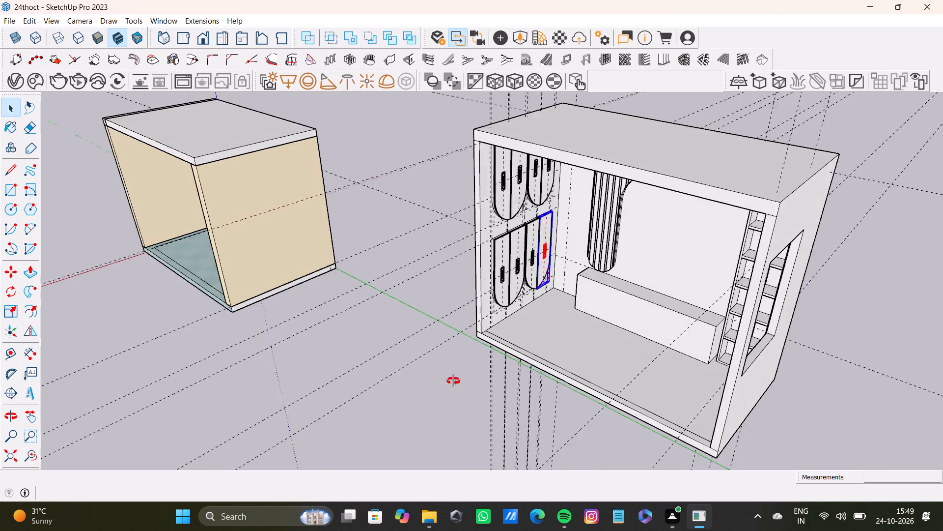
middle_drag(453, 381, 595, 352)
scroll(520, 242, up, 4)
shift+middle_drag(518, 217, 284, 238)
scroll(460, 312, up, 4)
shift+middle_drag(460, 293, 338, 238)
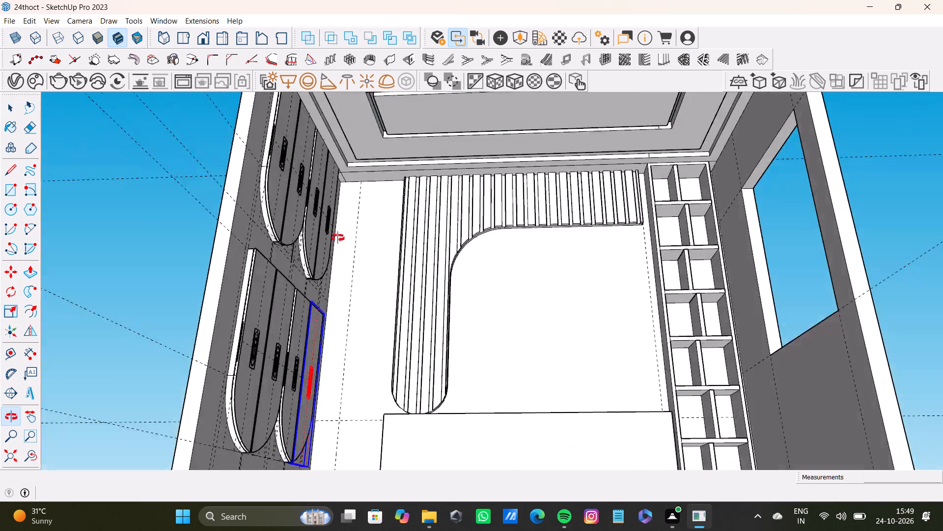
shift+middle_drag(338, 238, 312, 235)
scroll(418, 256, up, 9)
middle_drag(513, 260, 439, 262)
scroll(513, 330, up, 8)
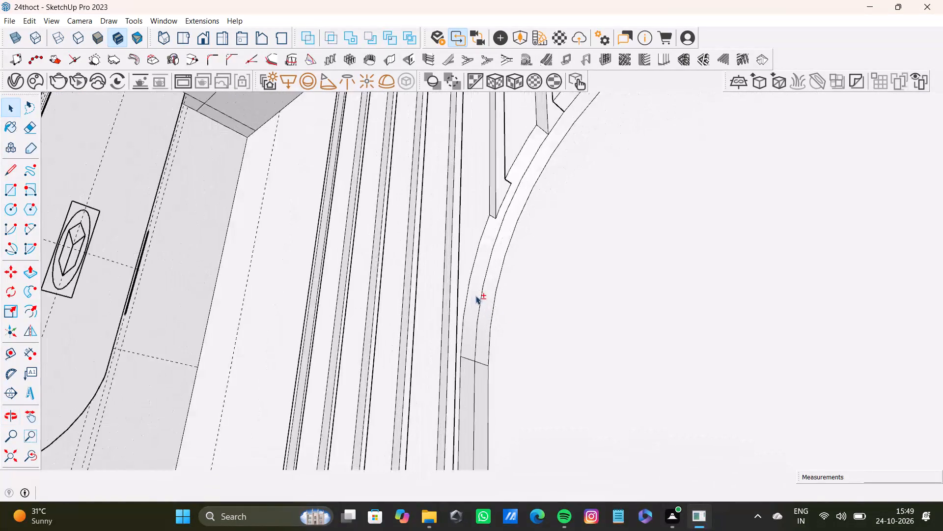
scroll(475, 295, up, 1)
scroll(500, 239, down, 7)
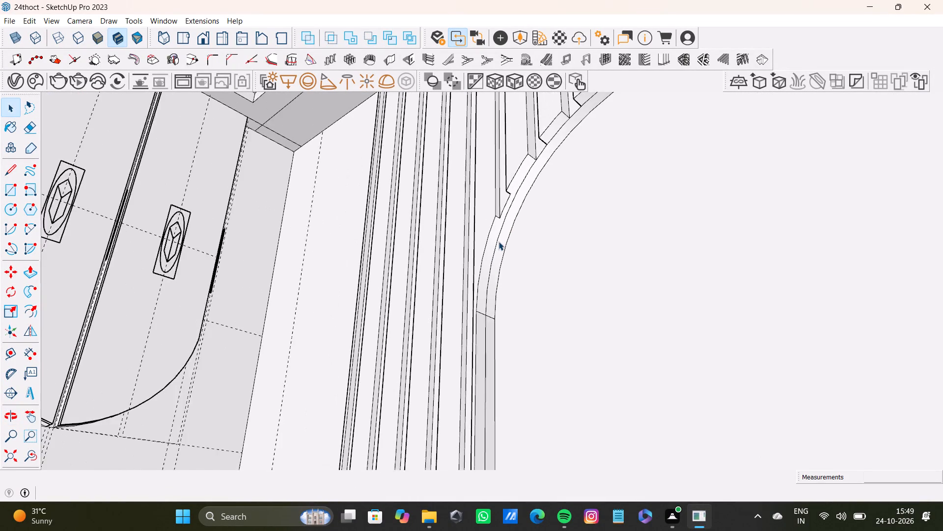
shift+middle_drag(499, 241, 488, 229)
scroll(491, 273, up, 9)
shift+click(468, 289)
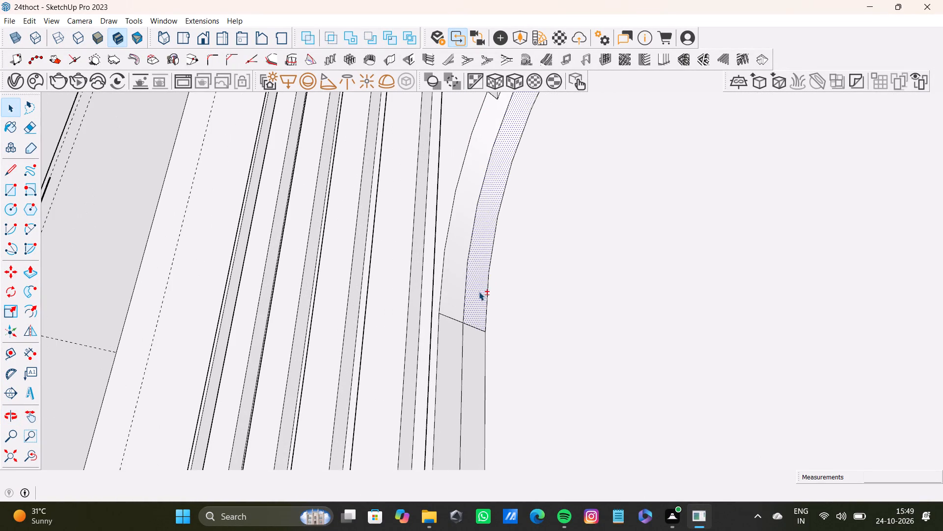
shift+click(488, 300)
shift+click(465, 303)
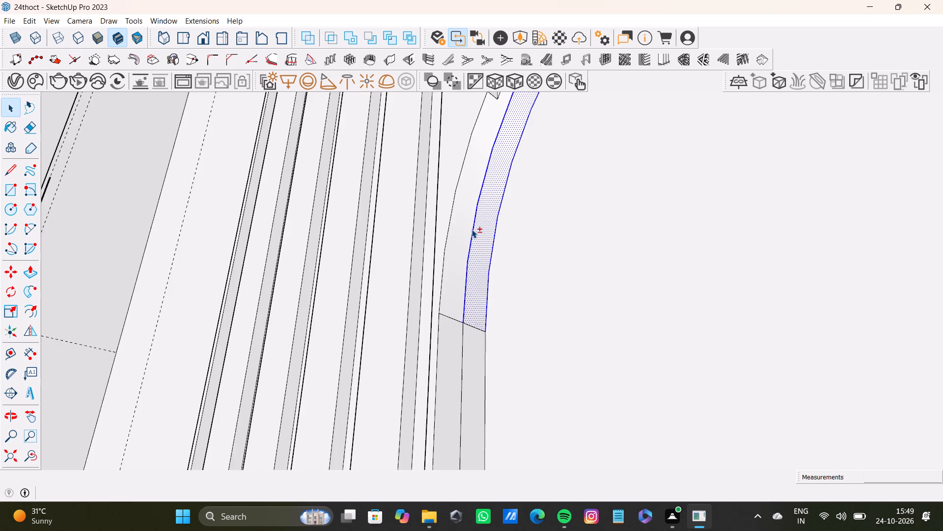
Add the straight strip beneath the horizontal flutes to the selection: its face, lower edge and the upper edge segments nearest the curve.
shift+scroll(481, 260, down, 4)
shift+middle_drag(497, 335, 457, 417)
shift+scroll(458, 418, down, 9)
shift+middle_drag(543, 339, 428, 337)
shift+scroll(493, 227, up, 2)
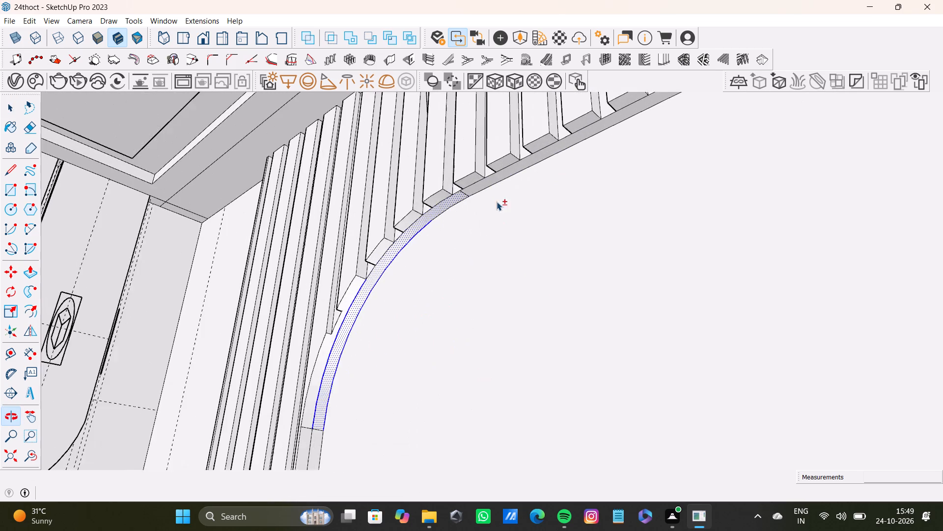
shift+scroll(497, 202, up, 9)
shift+click(481, 177)
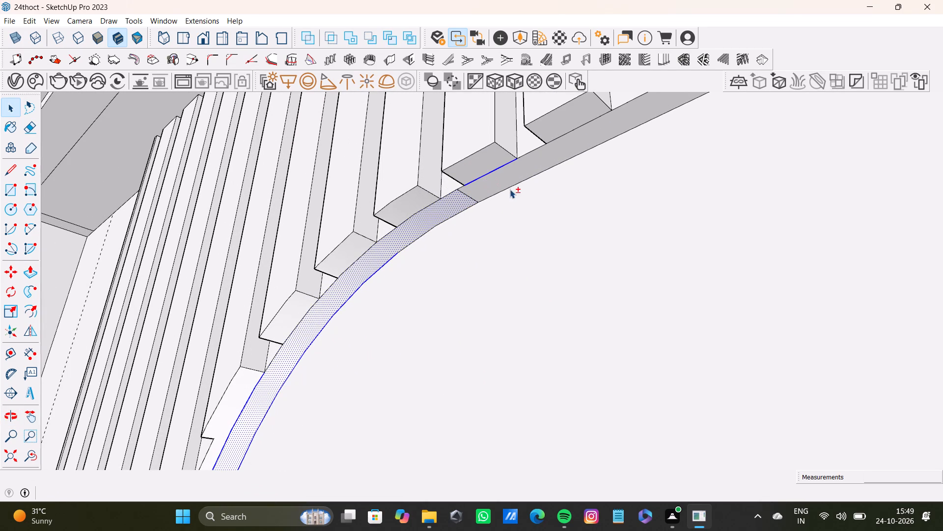
shift+click(510, 186)
shift+click(501, 182)
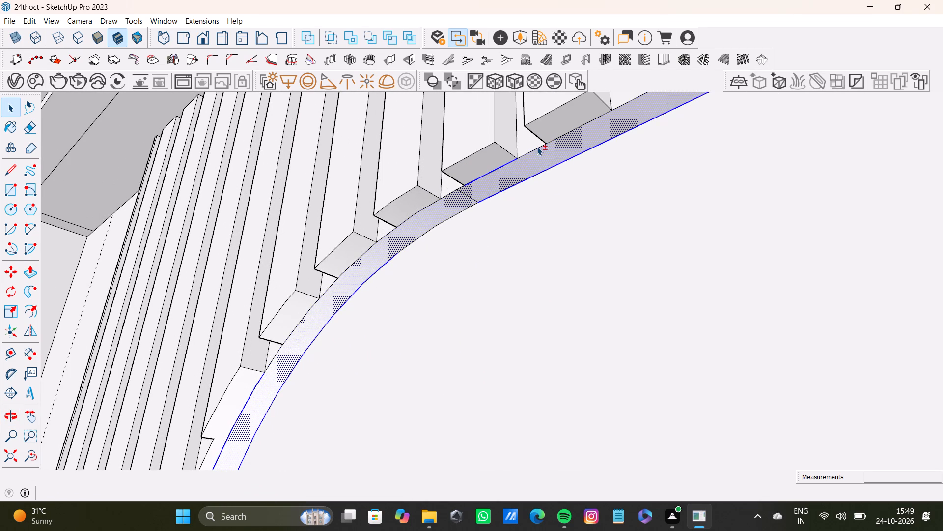
shift+click(537, 147)
shift+middle_drag(580, 134, 459, 182)
shift+click(498, 150)
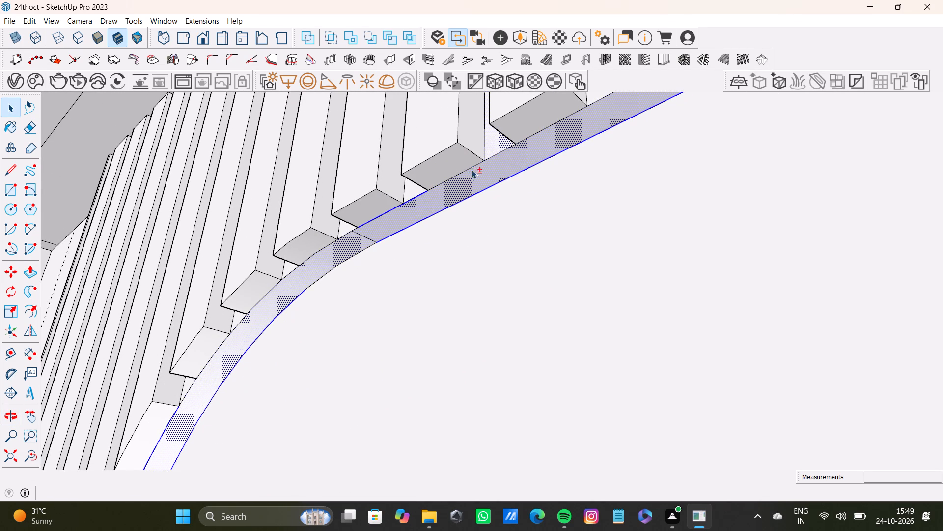
shift+click(474, 166)
shift+click(463, 173)
shift+click(491, 145)
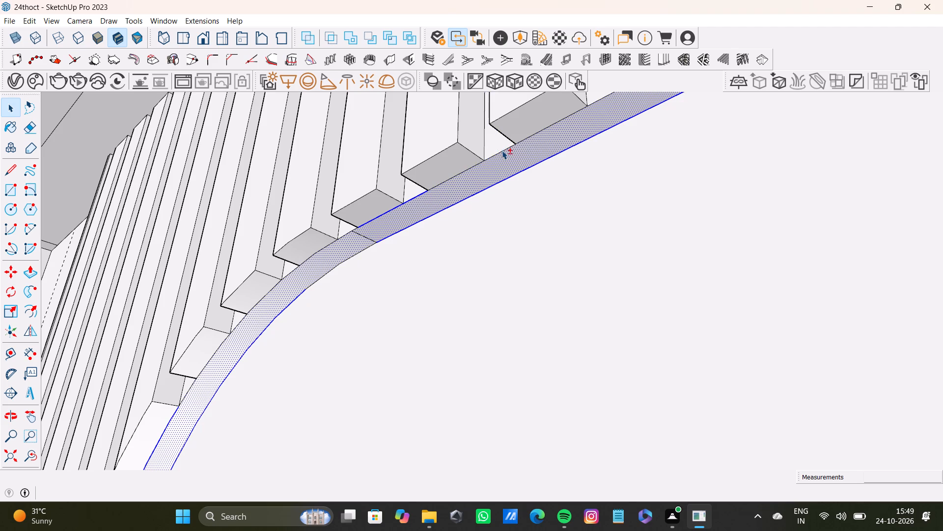
shift+click(502, 150)
shift+click(467, 169)
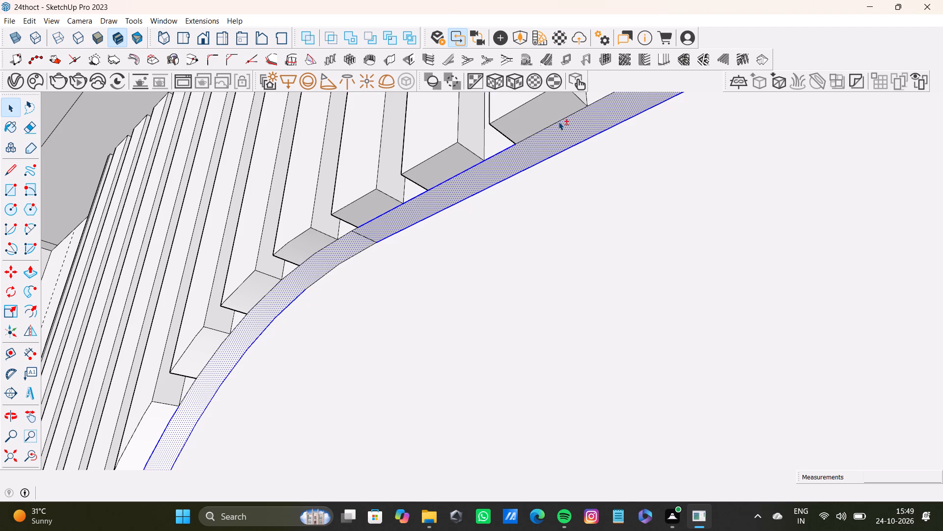
shift+click(558, 120)
shift+middle_drag(571, 118, 447, 204)
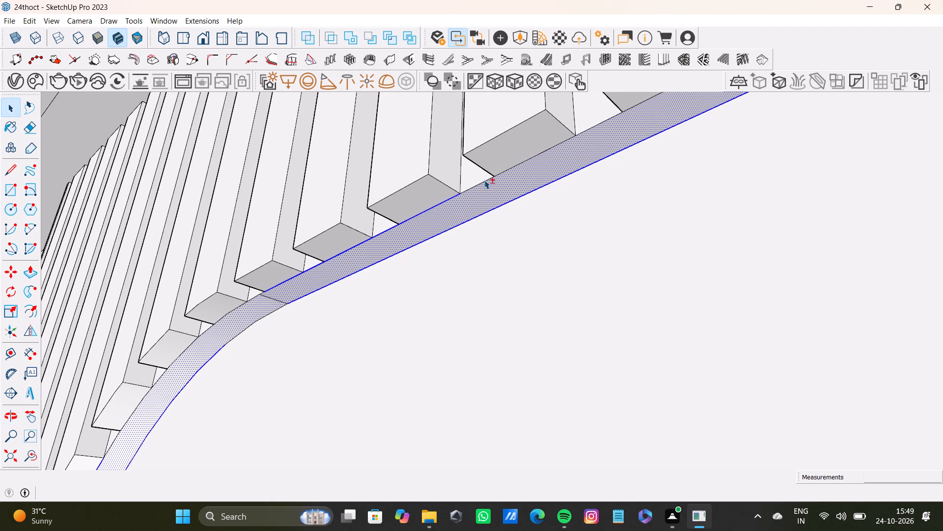
shift+click(484, 180)
shift+click(526, 159)
shift+click(593, 126)
shift+middle_drag(629, 123, 560, 176)
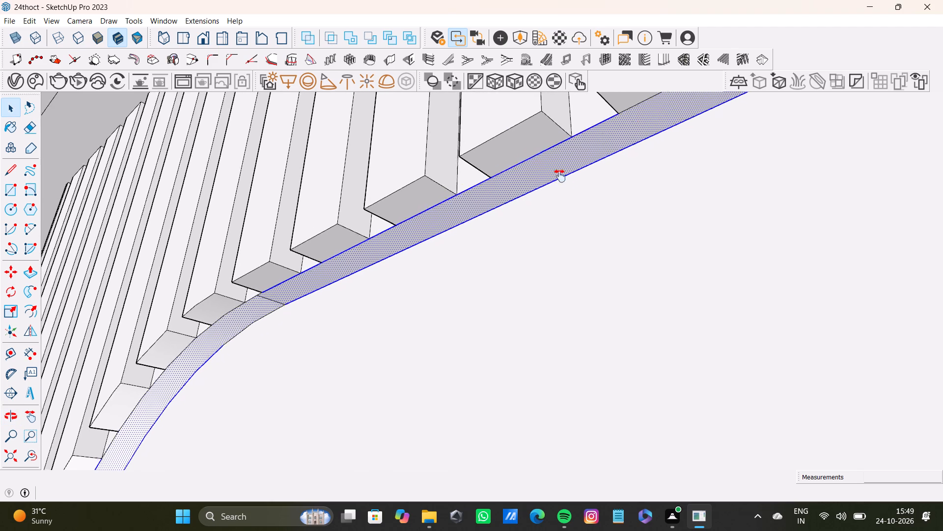
shift+middle_drag(560, 176, 508, 207)
shift+click(545, 177)
shift+click(629, 138)
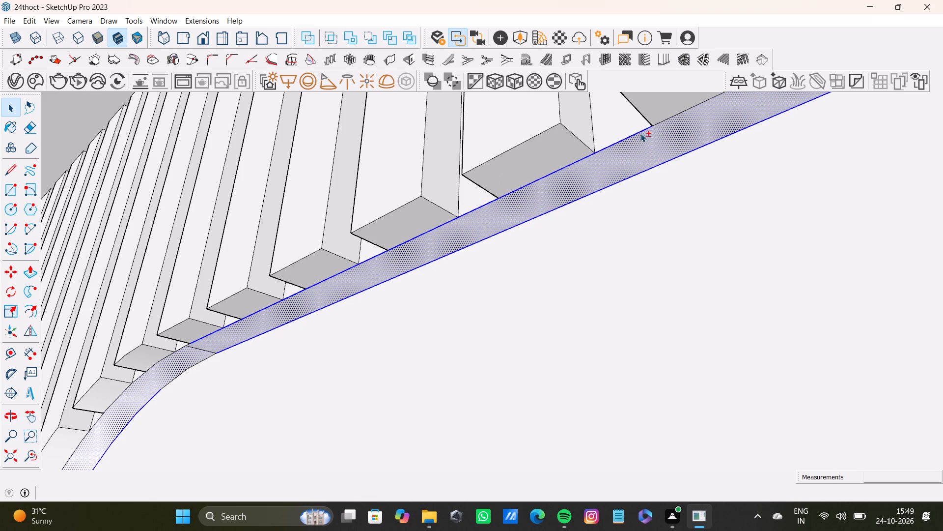
Add the straight strip's upper edge segments beneath the middle flutes to the selection, leaving out the flute faces.
shift+middle_drag(483, 224, 330, 290)
shift+click(536, 169)
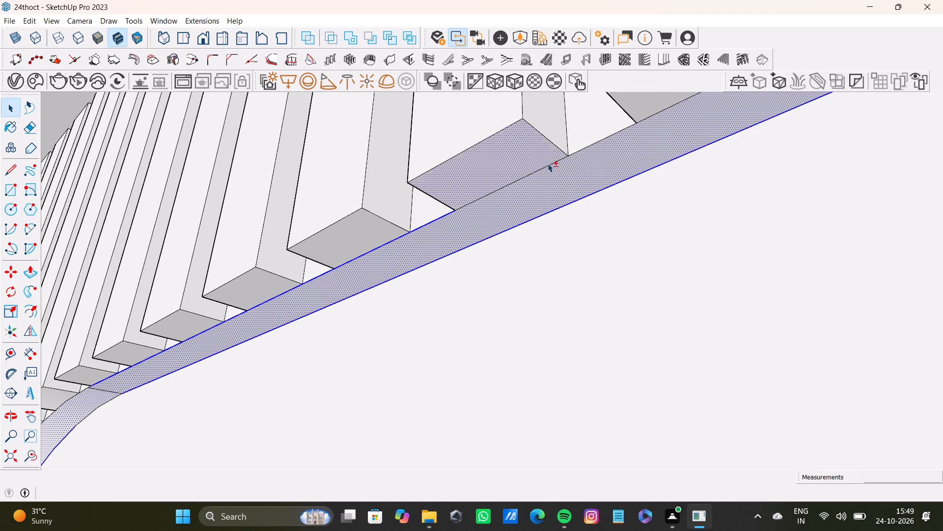
shift+click(517, 151)
shift+click(541, 169)
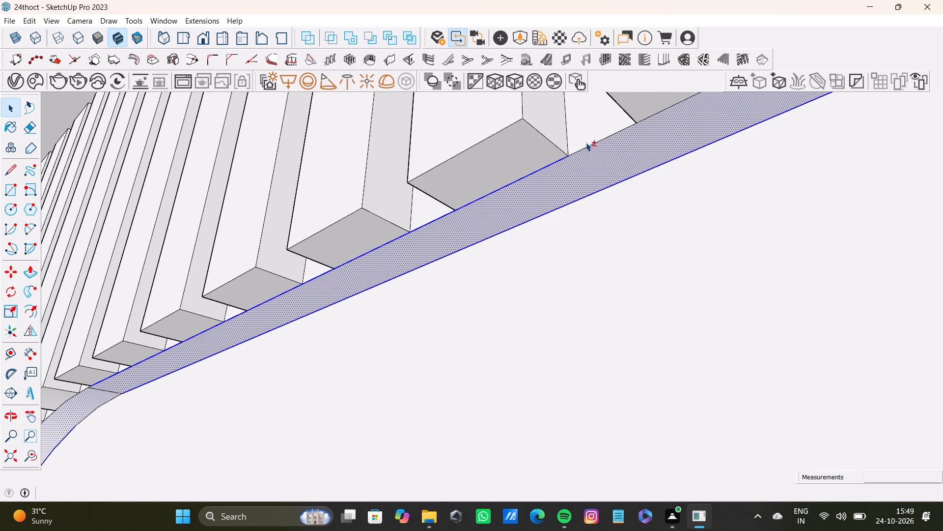
shift+click(591, 144)
shift+click(651, 116)
shift+middle_drag(658, 112, 330, 284)
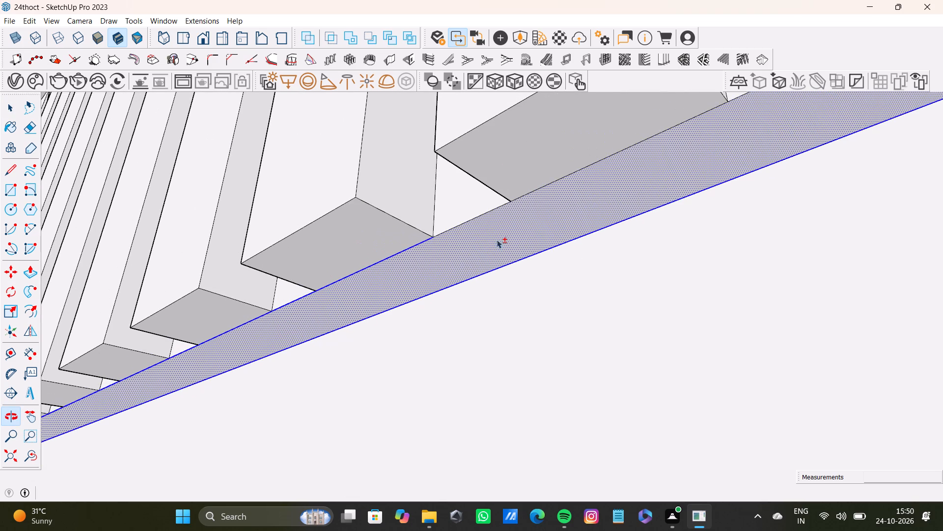
shift+click(474, 217)
shift+click(545, 186)
shift+middle_drag(632, 187, 492, 312)
shift+click(593, 241)
shift+click(721, 195)
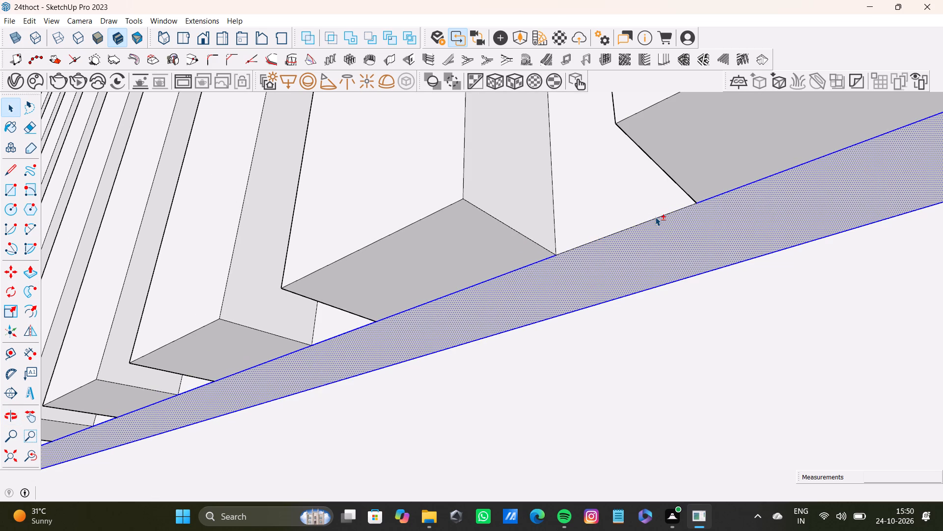
shift+click(655, 217)
shift+scroll(658, 219, down, 12)
shift+middle_drag(708, 211, 532, 217)
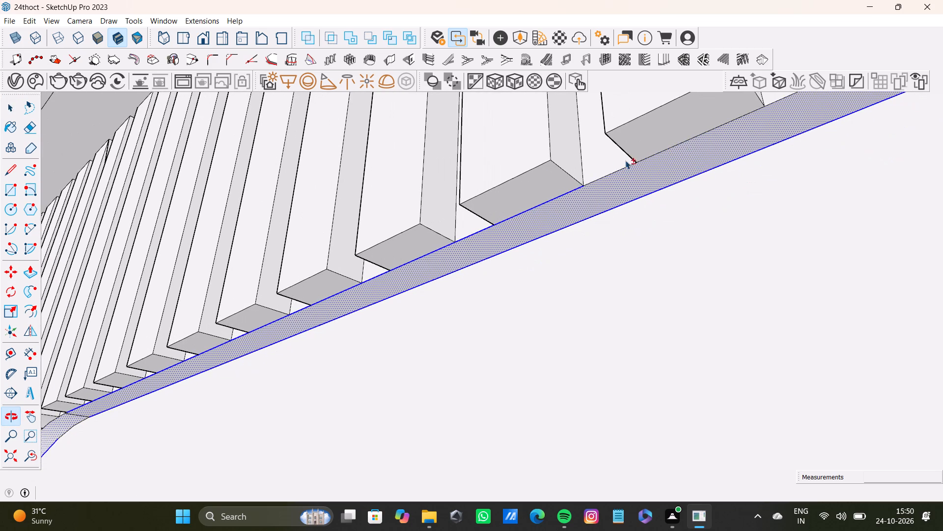
shift+click(625, 166)
shift+click(664, 152)
shift+middle_drag(730, 148, 486, 267)
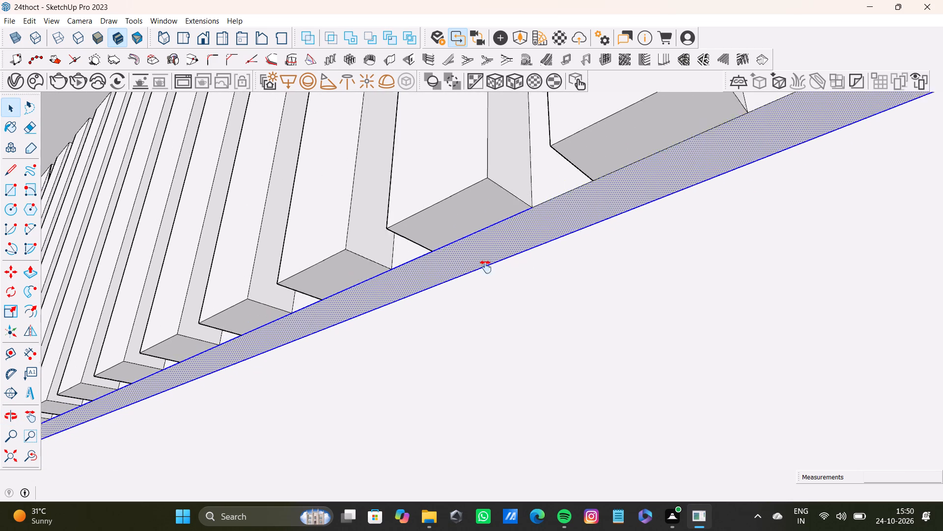
shift+middle_drag(486, 267, 485, 267)
shift+click(549, 215)
shift+click(574, 204)
Add the straight strip's remaining upper edge segments and the edges around its far end section to the selection.
shift+middle_drag(643, 201, 570, 244)
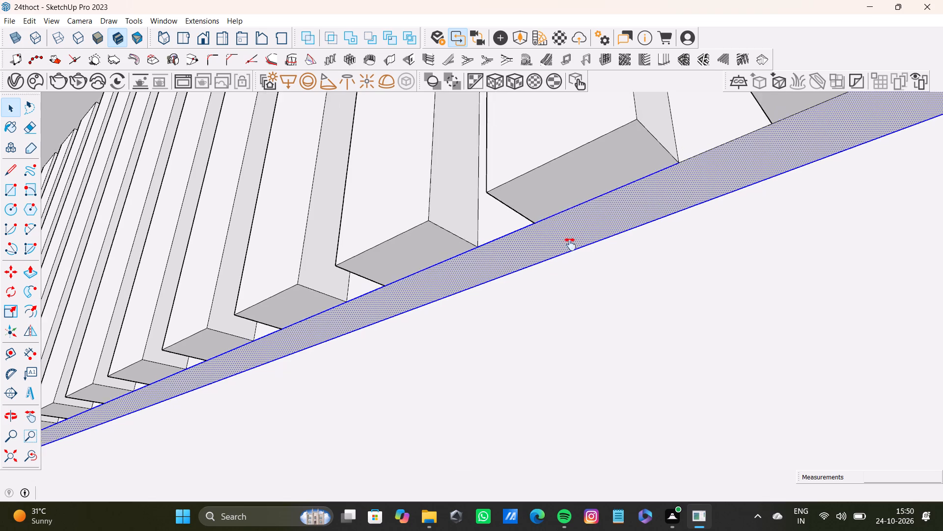
shift+middle_drag(570, 244, 544, 273)
shift+scroll(545, 271, down, 9)
shift+scroll(598, 244, up, 6)
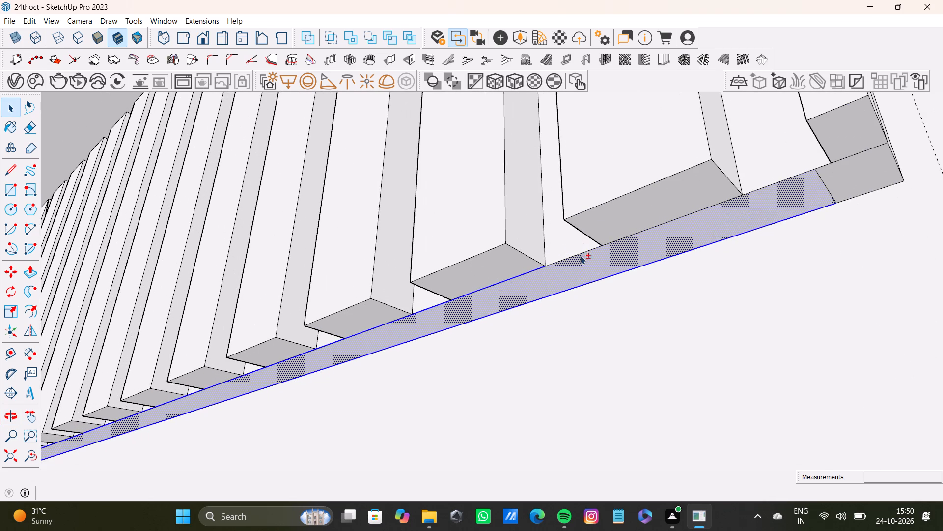
shift+click(581, 256)
shift+click(642, 229)
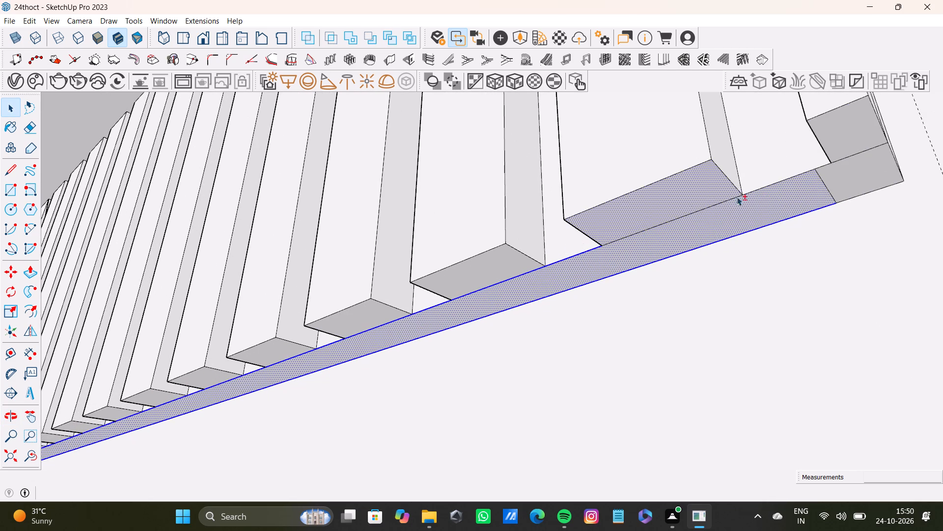
shift+click(686, 199)
shift+click(698, 212)
shift+click(761, 185)
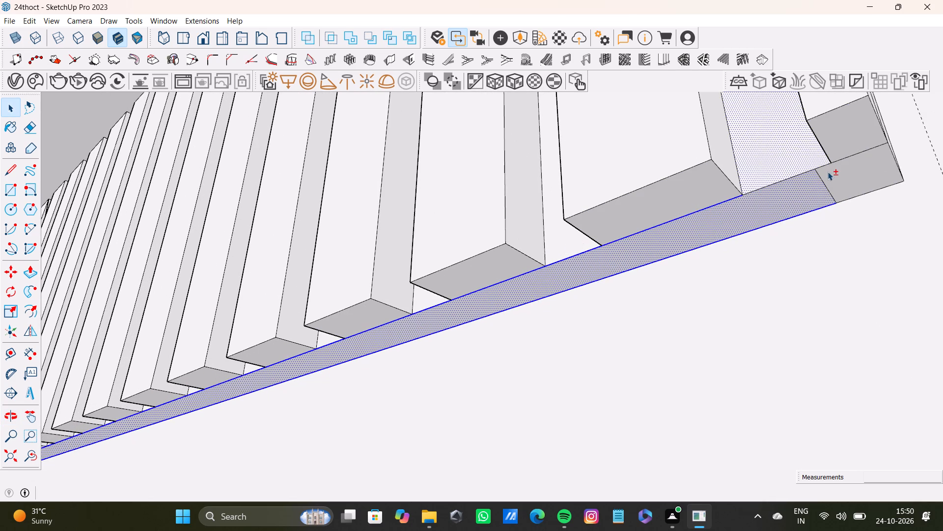
shift+click(797, 160)
shift+click(808, 173)
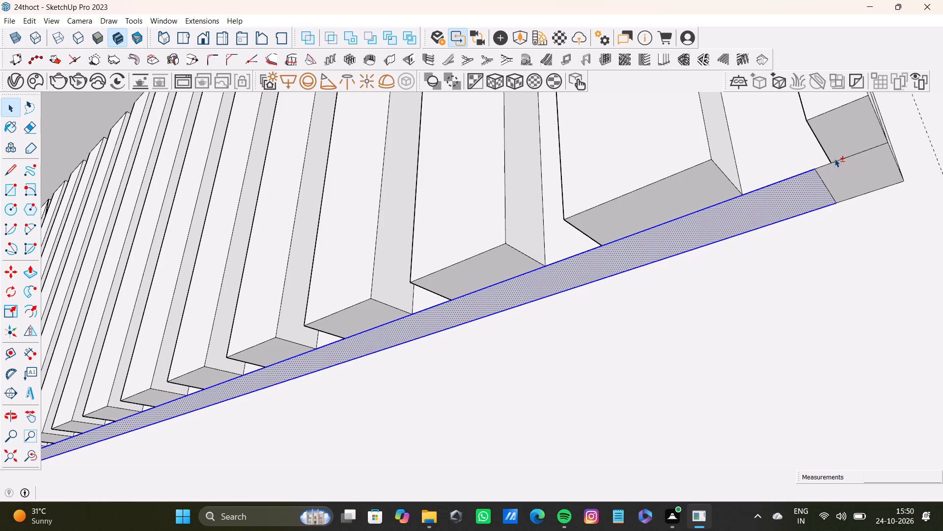
shift+click(839, 158)
shift+click(822, 166)
shift+click(872, 194)
shift+click(898, 169)
Add the missing inner and outer edge segments of the curved strip, near its junction with the straight strip, to the selection.
shift+scroll(744, 228, down, 9)
shift+middle_drag(539, 283, 859, 212)
shift+scroll(509, 351, down, 3)
shift+middle_drag(483, 381, 603, 254)
shift+scroll(436, 335, up, 7)
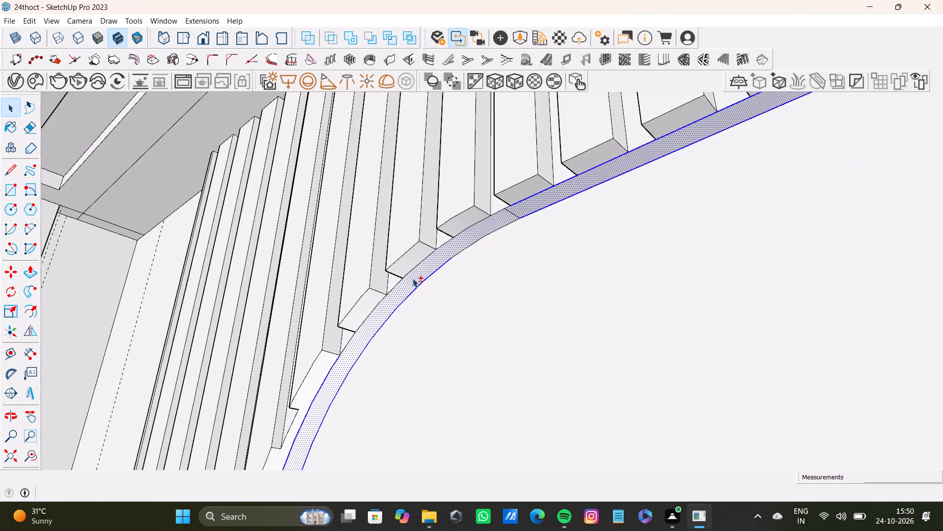
shift+scroll(413, 278, up, 9)
shift+click(469, 203)
shift+click(476, 192)
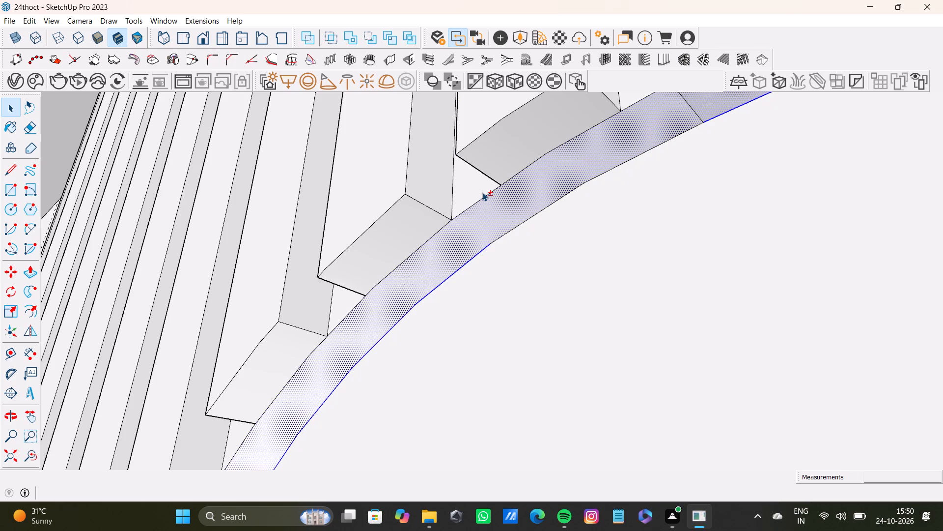
shift+click(484, 196)
shift+click(533, 161)
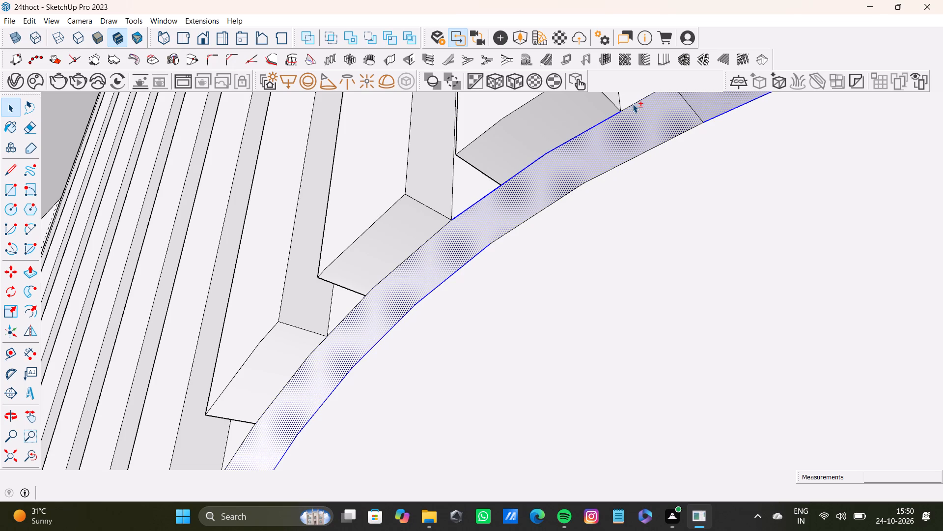
shift+click(633, 104)
shift+click(686, 131)
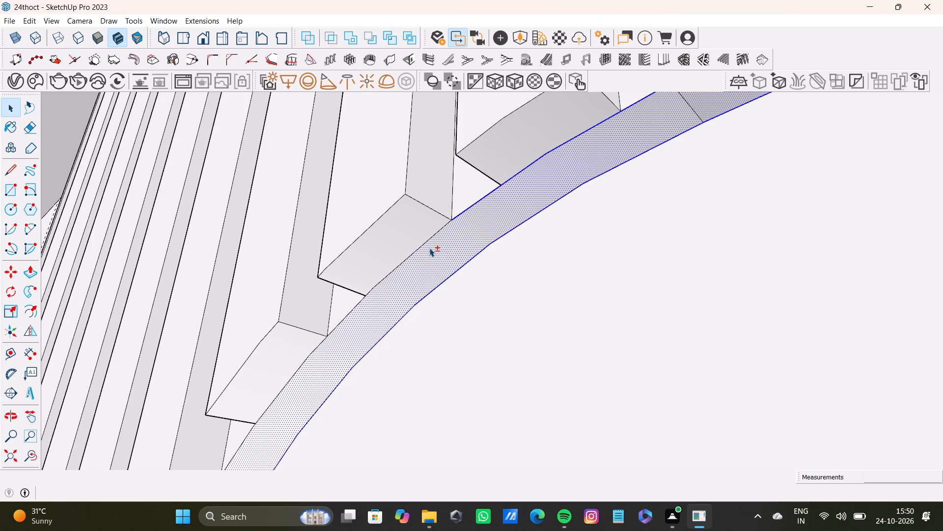
shift+click(431, 237)
Add the straight vertical strip below the curved strip to the selection: its face and both long edges.
shift+scroll(392, 286, down, 12)
shift+middle_drag(388, 318, 469, 120)
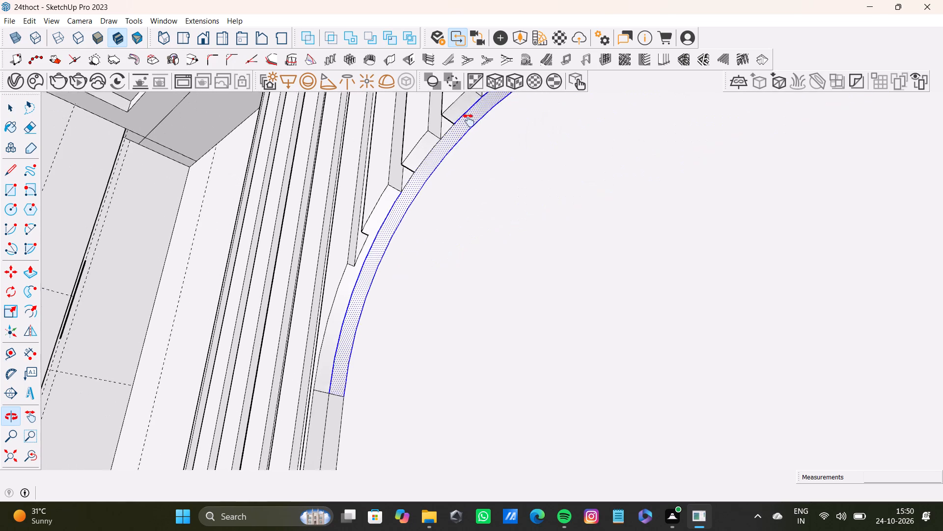
shift+middle_drag(469, 120, 470, 114)
shift+middle_drag(446, 135, 454, 124)
shift+scroll(400, 235, up, 2)
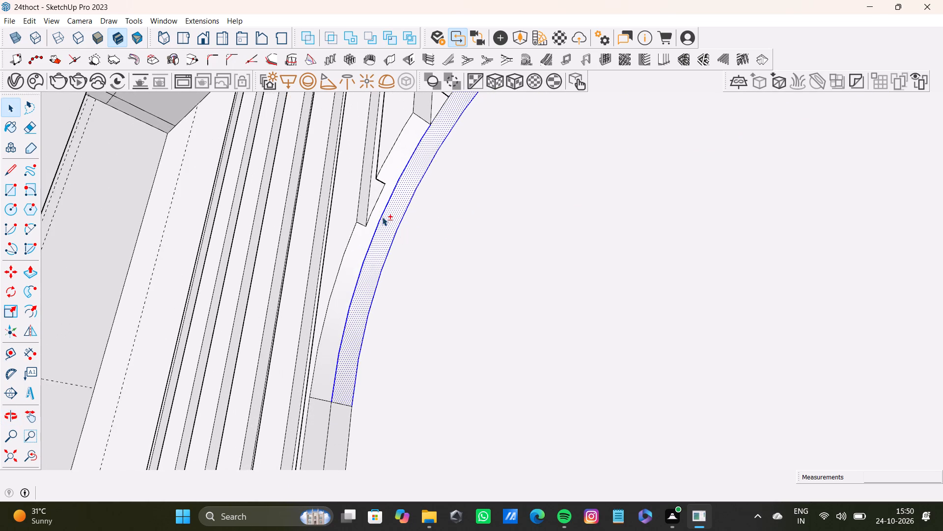
shift+scroll(382, 217, up, 2)
shift+scroll(358, 262, down, 3)
shift+middle_drag(353, 302, 382, 152)
shift+scroll(364, 340, down, 1)
shift+click(354, 352)
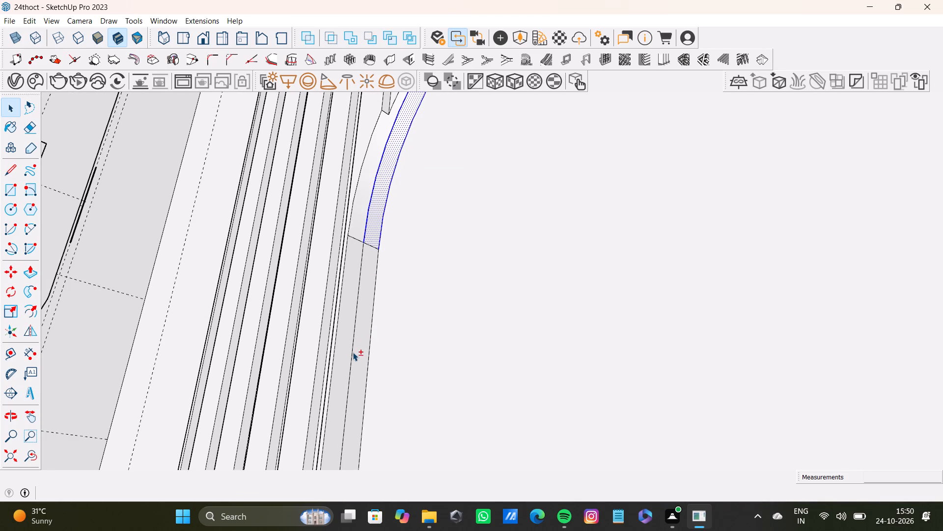
shift+click(366, 362)
shift+click(362, 367)
shift+scroll(358, 376, down, 4)
shift+click(358, 380)
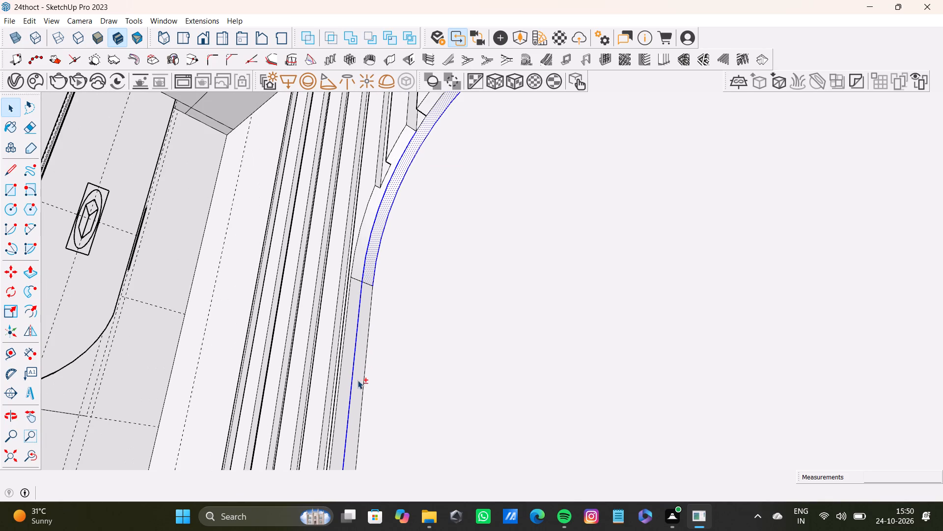
shift+click(362, 389)
Add the strip's bend at the bottom of the vertical flutes to the selection: its face, inner edge and outer edge.
shift+scroll(362, 391, down, 3)
shift+middle_drag(362, 399, 403, 177)
shift+middle_drag(417, 352, 431, 224)
shift+scroll(363, 370, up, 3)
shift+middle_drag(376, 305, 373, 428)
middle_drag(375, 419, 396, 372)
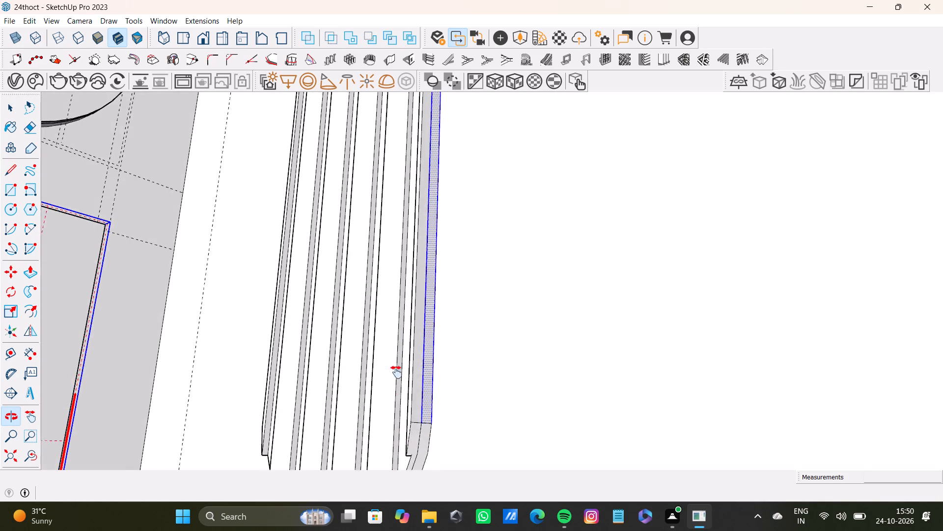
middle_drag(396, 372, 368, 299)
shift+scroll(372, 316, up, 11)
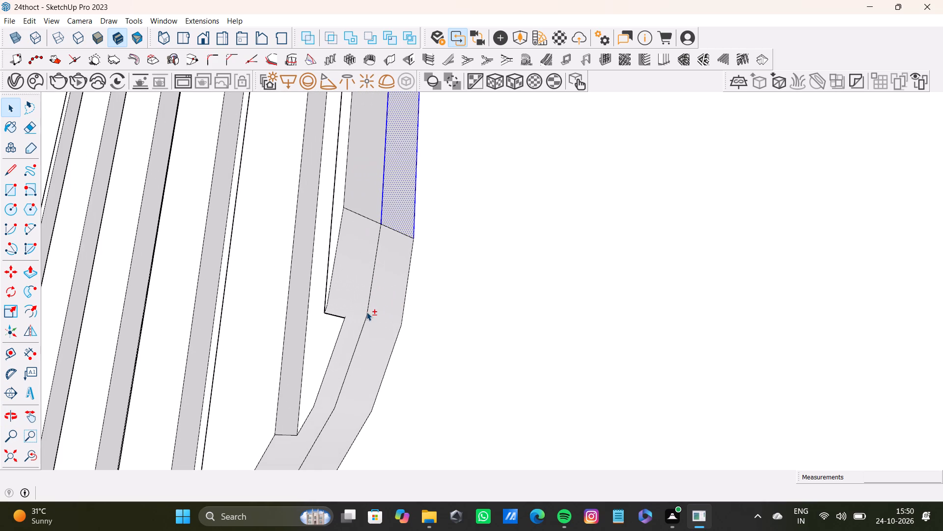
shift+click(366, 312)
shift+click(378, 315)
shift+click(399, 327)
shift+scroll(399, 327, down, 4)
shift+middle_drag(386, 369, 459, 222)
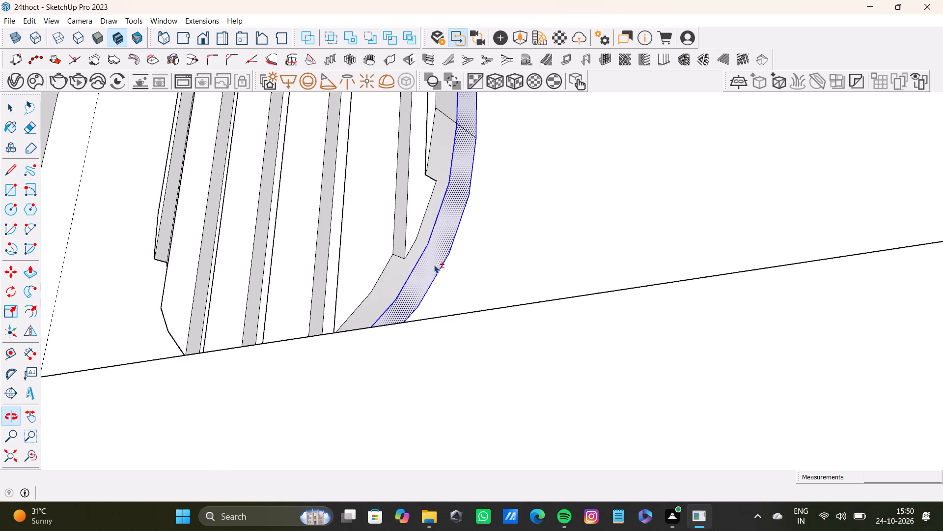
Add the remaining inner edge segments of the strip around the fluted panel's rounded bottom to the selection, keeping its face selected.
shift+scroll(415, 353, down, 1)
shift+middle_drag(414, 356, 672, 463)
shift+middle_drag(215, 323, 595, 393)
shift+scroll(331, 345, down, 3)
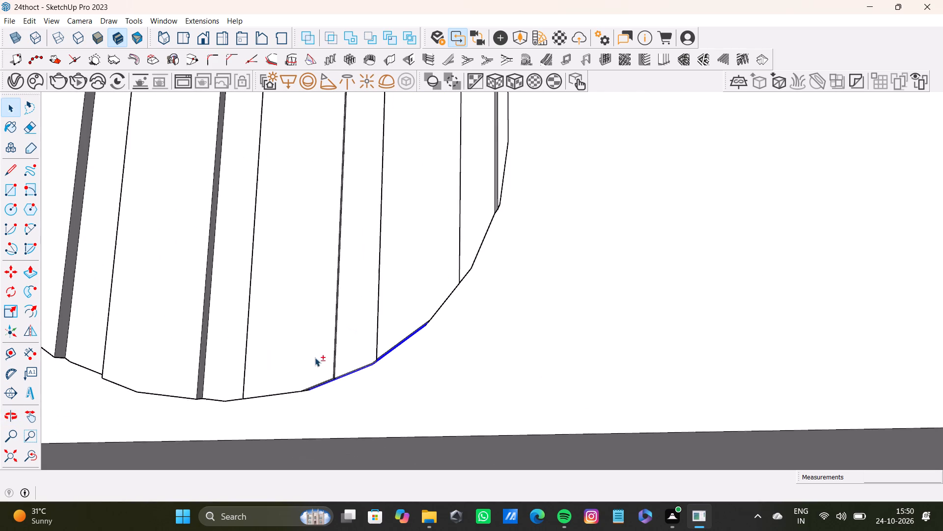
shift+middle_drag(315, 357, 582, 384)
middle_drag(355, 361, 602, 362)
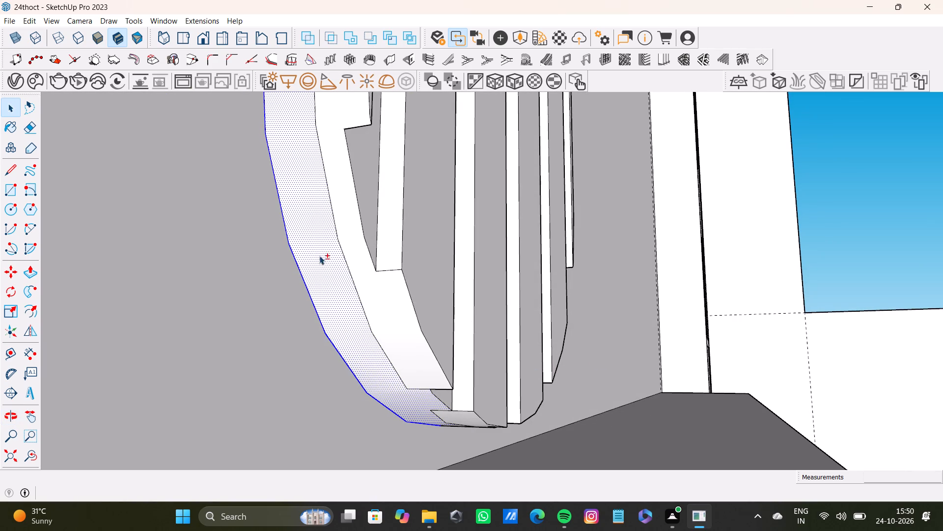
shift+click(349, 278)
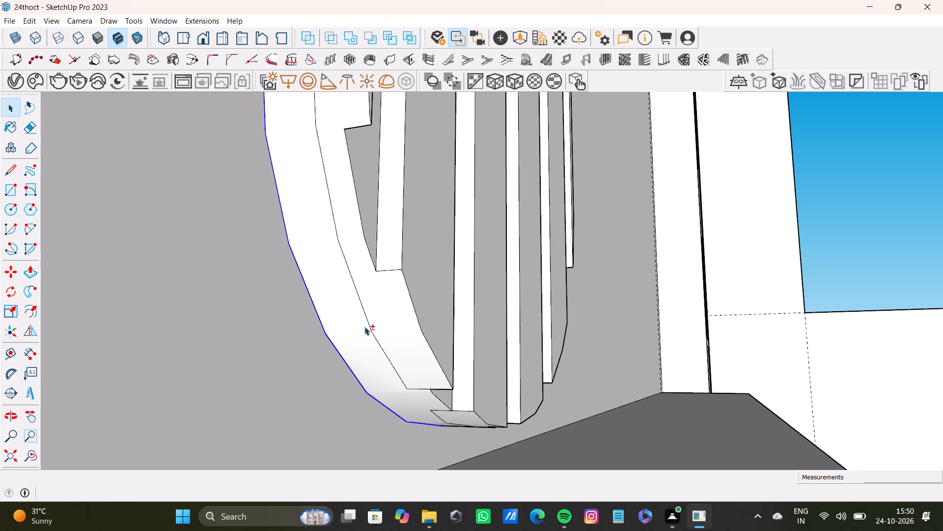
shift+click(358, 331)
shift+click(370, 328)
shift+scroll(372, 338, down, 4)
shift+middle_drag(444, 398, 431, 310)
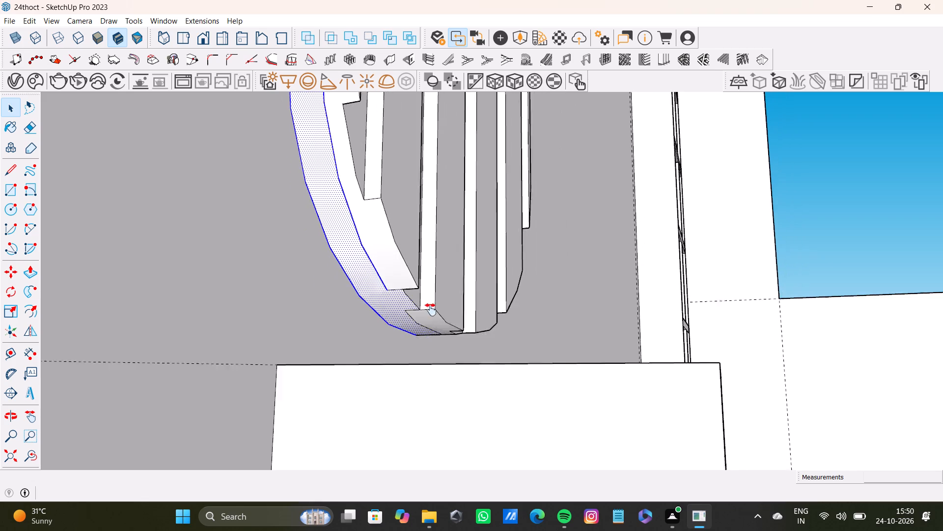
shift+middle_drag(431, 310, 186, 363)
scroll(333, 386, up, 7)
middle_drag(425, 383, 420, 355)
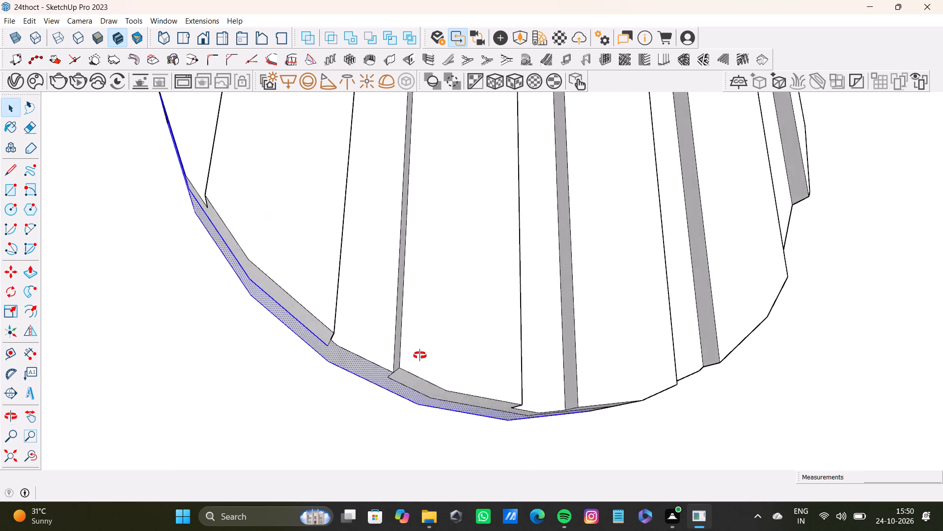
middle_drag(420, 355, 340, 381)
scroll(452, 413, up, 7)
middle_drag(508, 396, 512, 376)
shift+scroll(593, 435, up, 3)
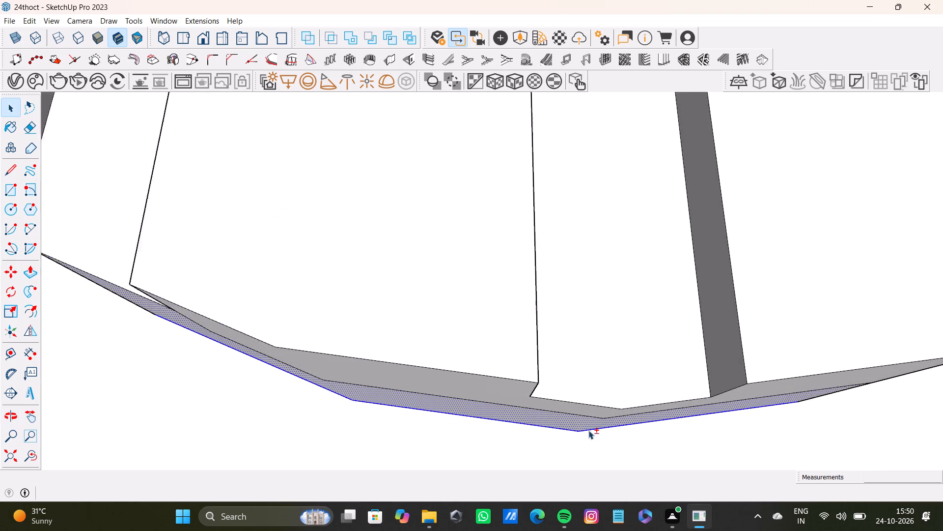
shift+click(583, 413)
shift+scroll(333, 374, down, 7)
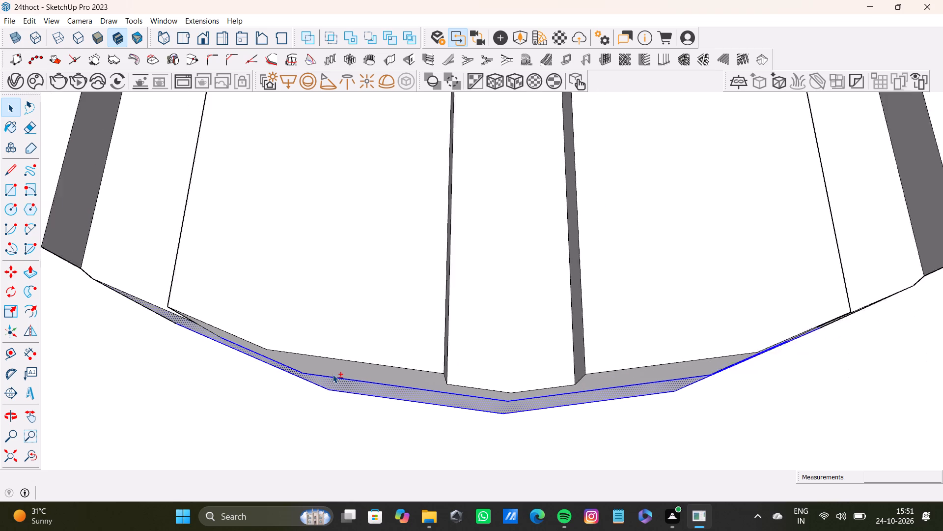
Add the long vertical strip on the fluted panel's outer side to the selection: its face and both long edges.
shift+click(31, 459)
shift+click(19, 453)
middle_drag(163, 397, 395, 415)
scroll(654, 332, up, 3)
shift+middle_drag(599, 299, 221, 388)
scroll(495, 396, up, 7)
shift+middle_drag(579, 366, 350, 390)
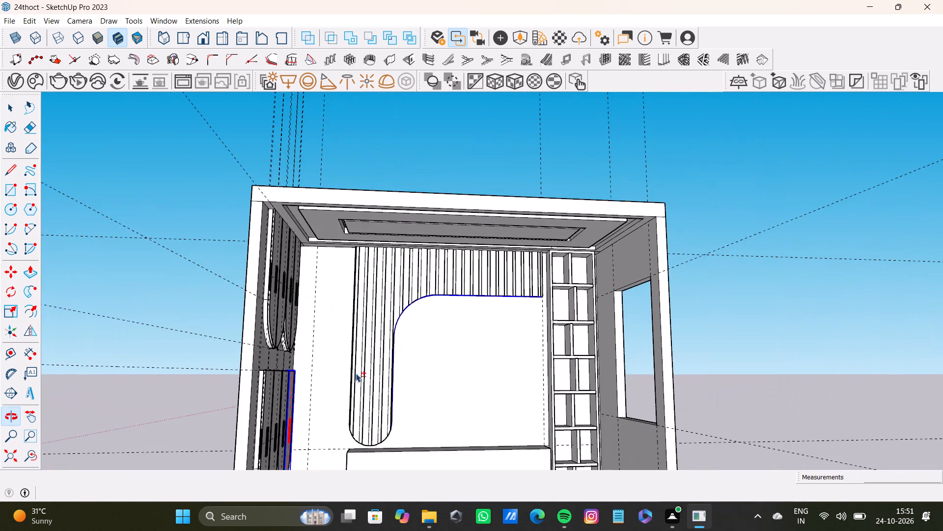
scroll(345, 343, up, 8)
middle_drag(331, 304, 410, 324)
scroll(382, 221, up, 9)
scroll(371, 239, down, 8)
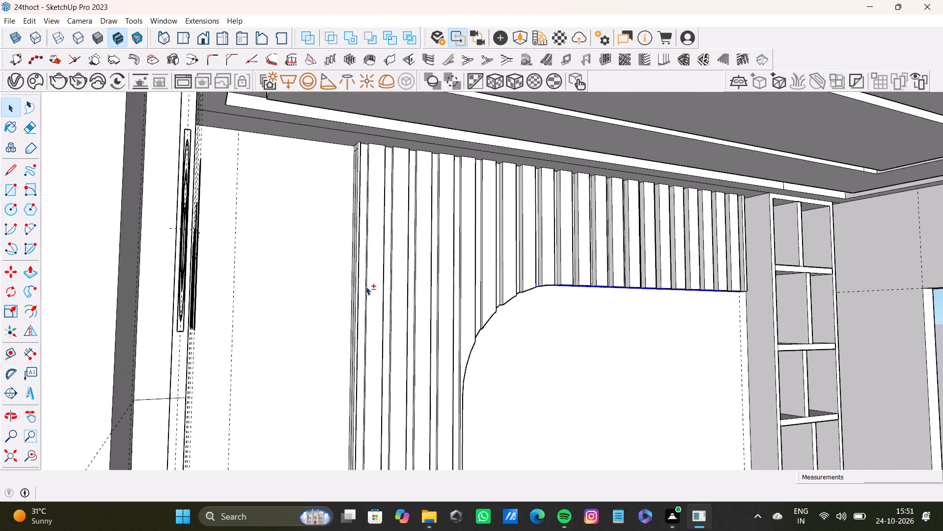
shift+middle_drag(365, 286, 354, 157)
shift+scroll(332, 444, up, 3)
shift+middle_drag(351, 405, 351, 218)
shift+scroll(411, 410, down, 3)
shift+middle_drag(408, 417, 416, 456)
shift+scroll(330, 392, up, 3)
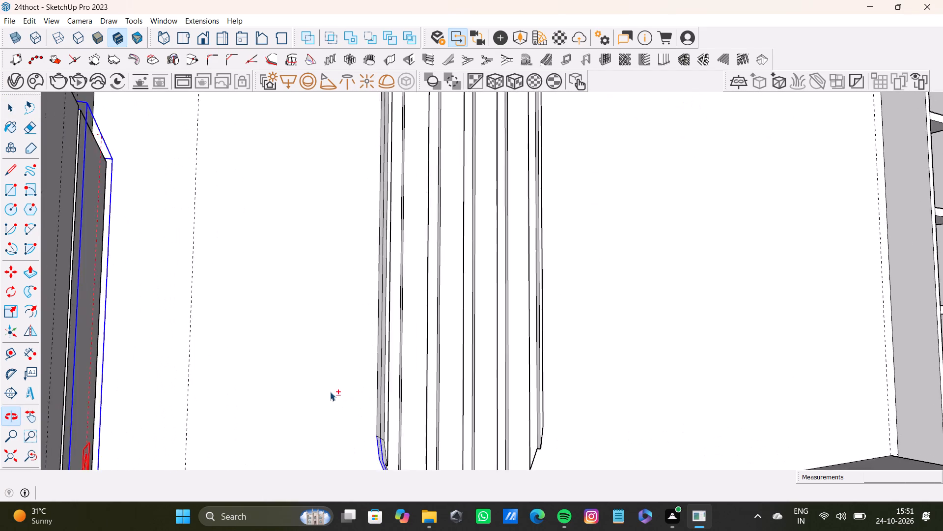
shift+scroll(330, 392, up, 7)
shift+middle_drag(366, 395, 433, 408)
shift+scroll(395, 422, up, 5)
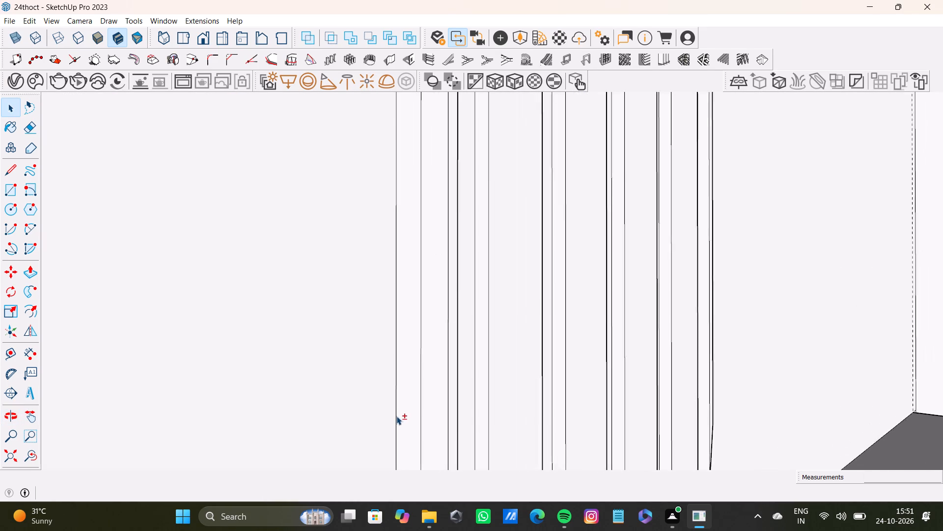
shift+scroll(396, 416, up, 1)
shift+click(394, 415)
shift+click(422, 415)
shift+click(412, 412)
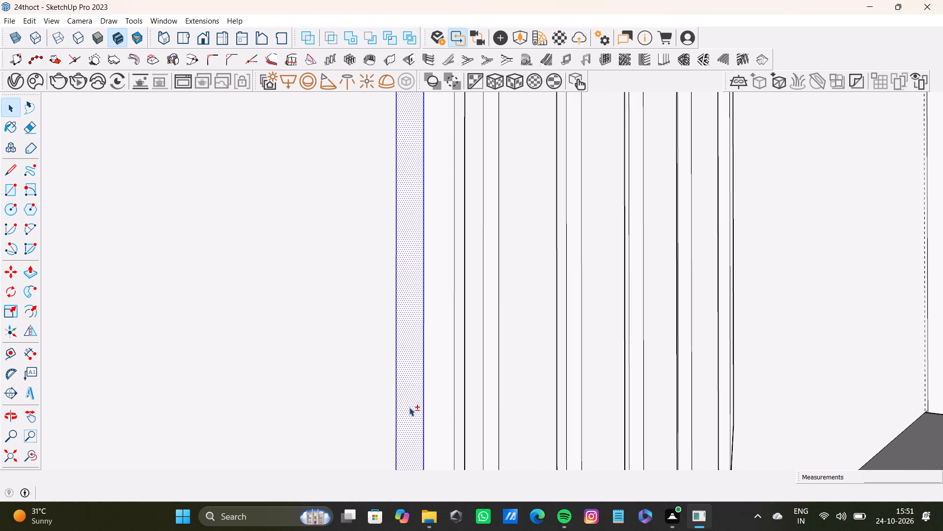
Add the short top section of the outer vertical strip, just beneath the ceiling, to the selection: its face and both side edges.
shift+middle_drag(416, 187, 413, 429)
shift+scroll(397, 270, down, 14)
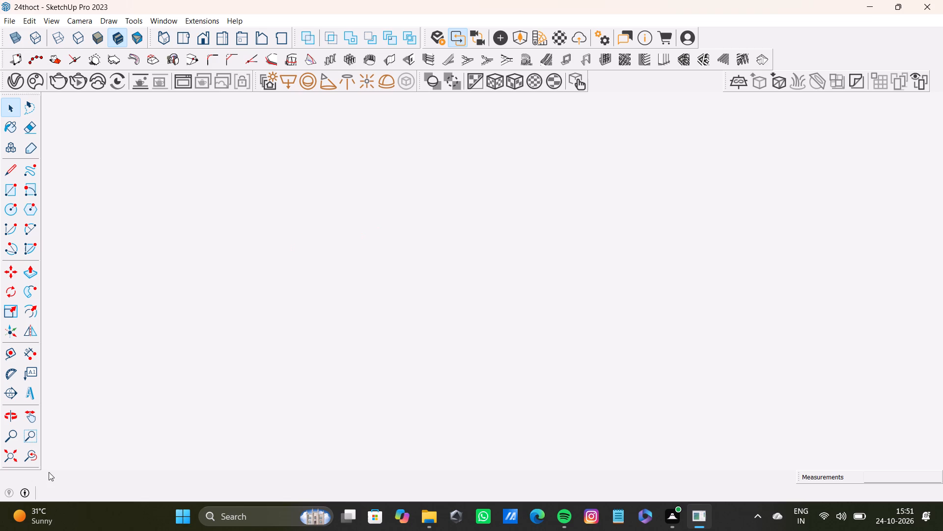
shift+click(10, 458)
shift+middle_drag(440, 183, 169, 229)
shift+scroll(553, 227, up, 5)
shift+middle_drag(595, 232, 359, 288)
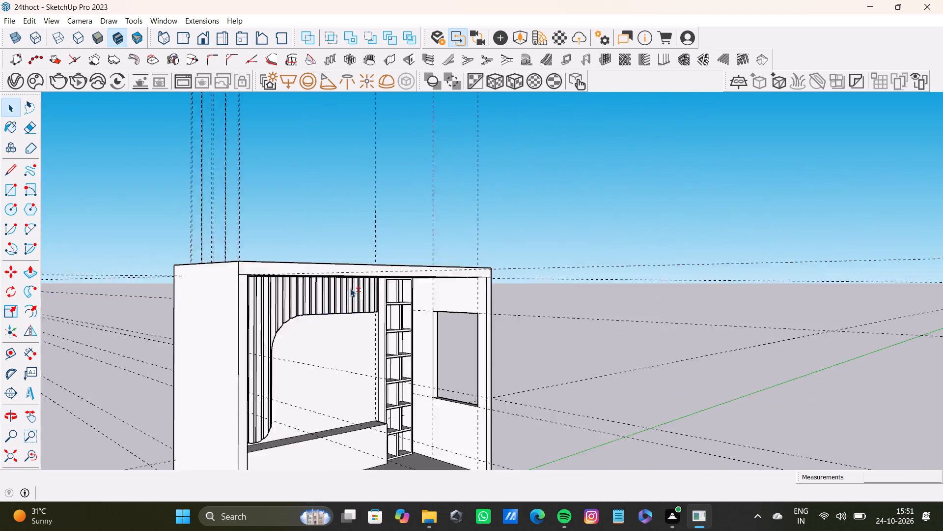
shift+scroll(350, 287, up, 10)
shift+middle_drag(120, 276, 124, 289)
shift+scroll(140, 252, up, 14)
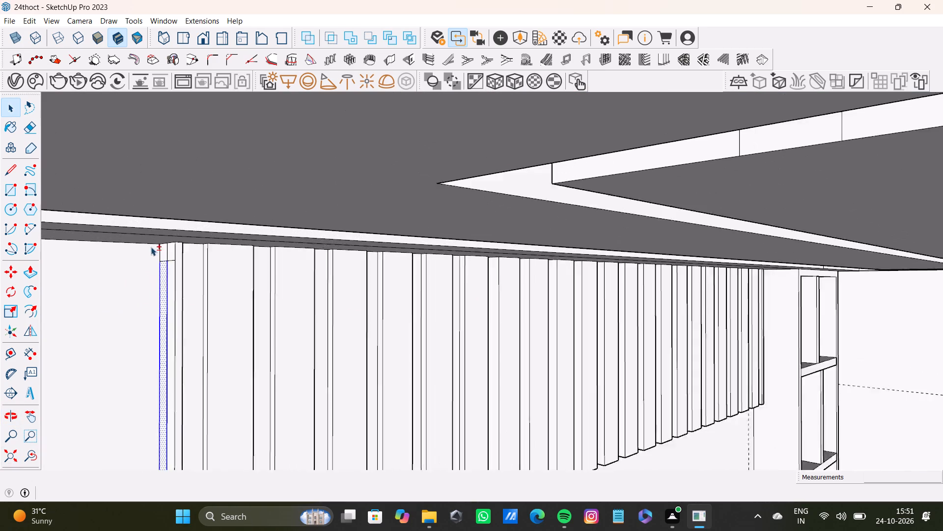
shift+scroll(151, 247, up, 17)
shift+click(166, 260)
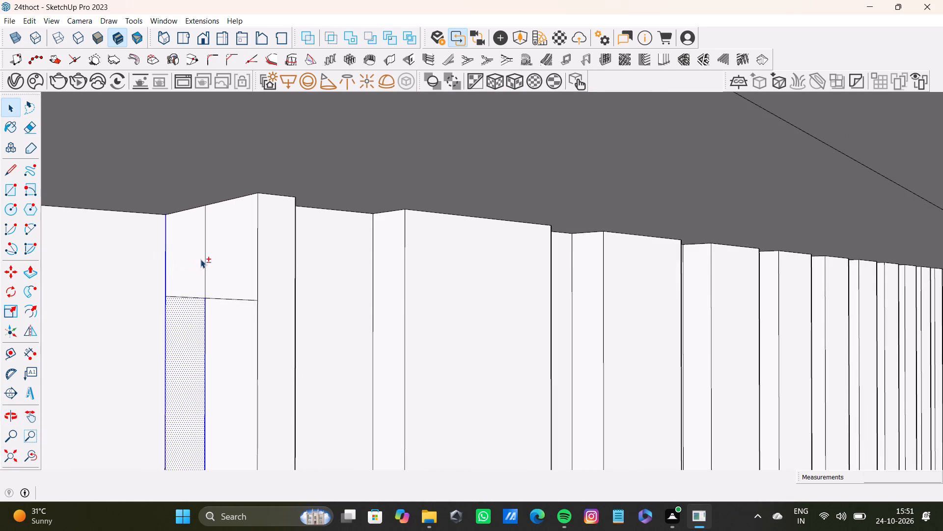
shift+click(205, 262)
shift+click(195, 263)
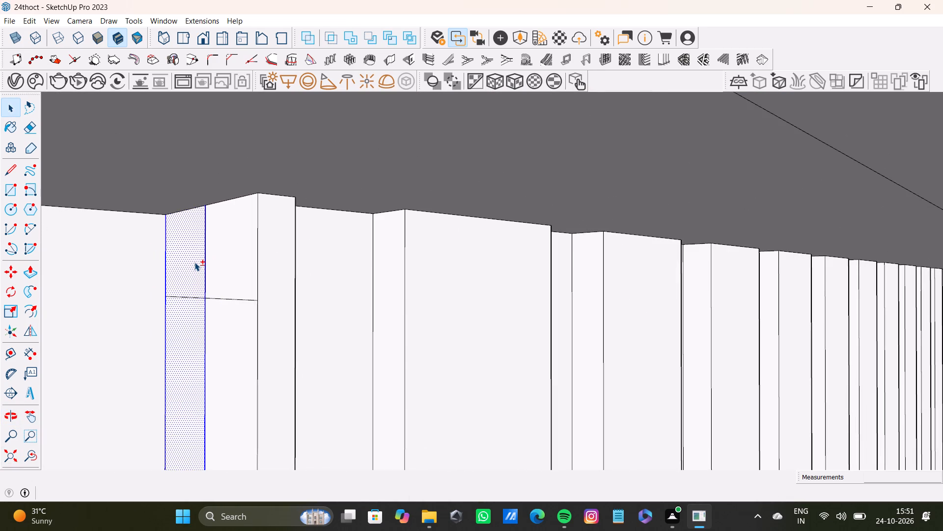
Make a group from the selected light-strip faces and edges.
shift+right_click(194, 262)
shift+click(262, 373)
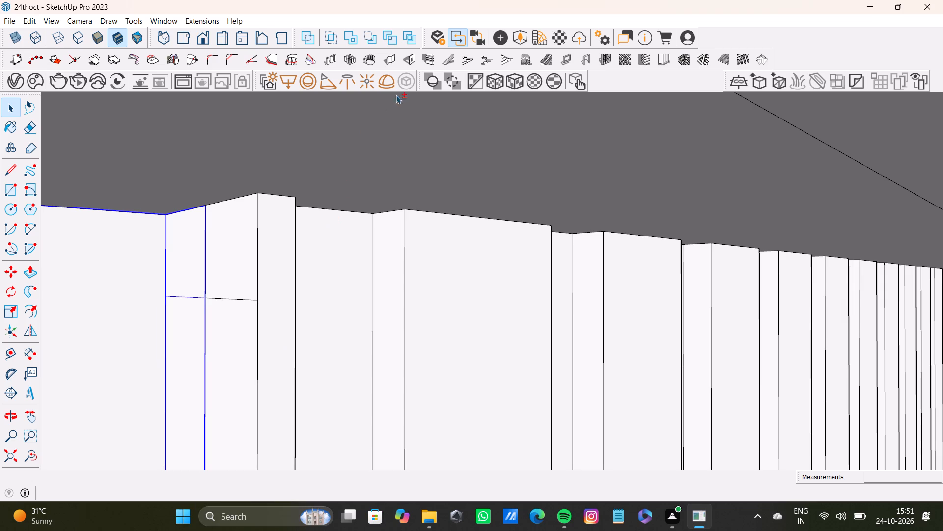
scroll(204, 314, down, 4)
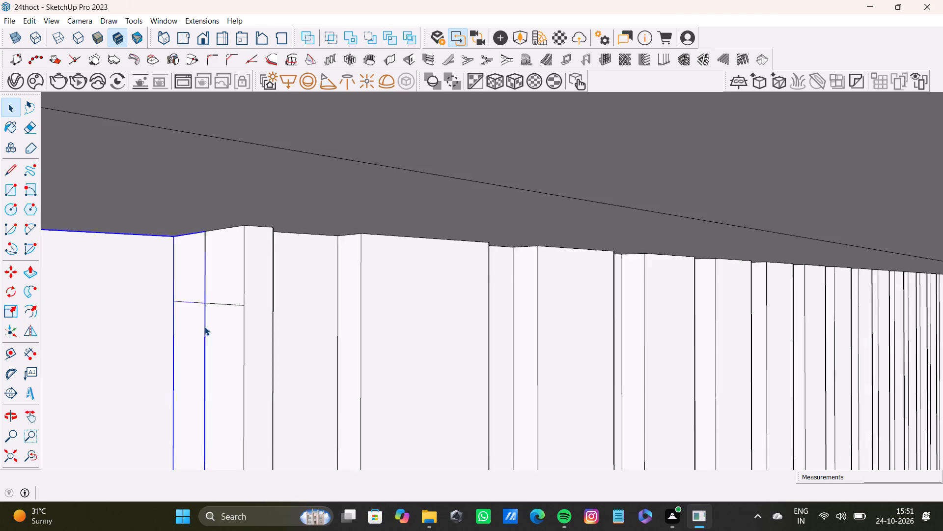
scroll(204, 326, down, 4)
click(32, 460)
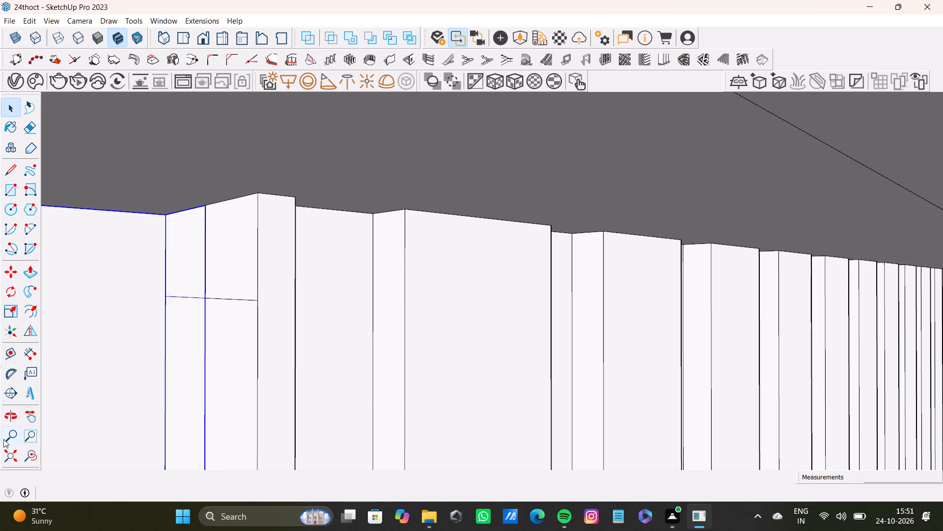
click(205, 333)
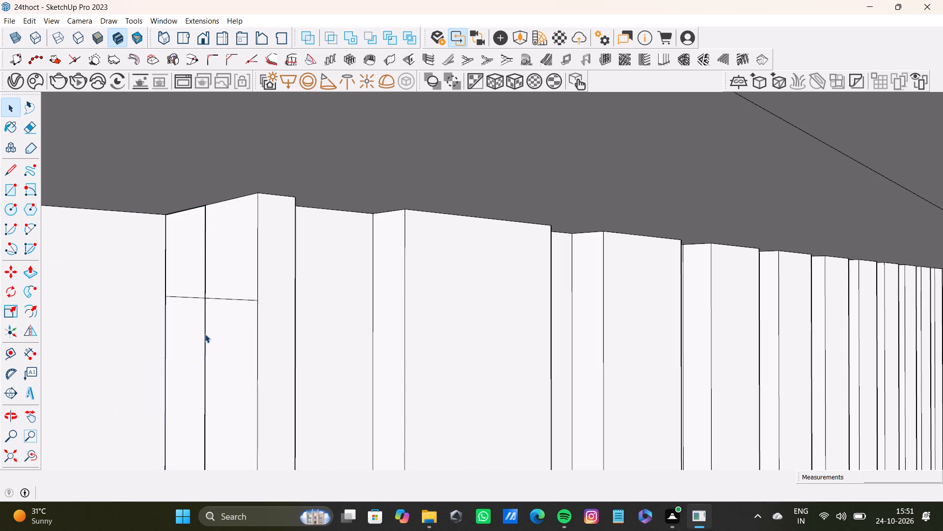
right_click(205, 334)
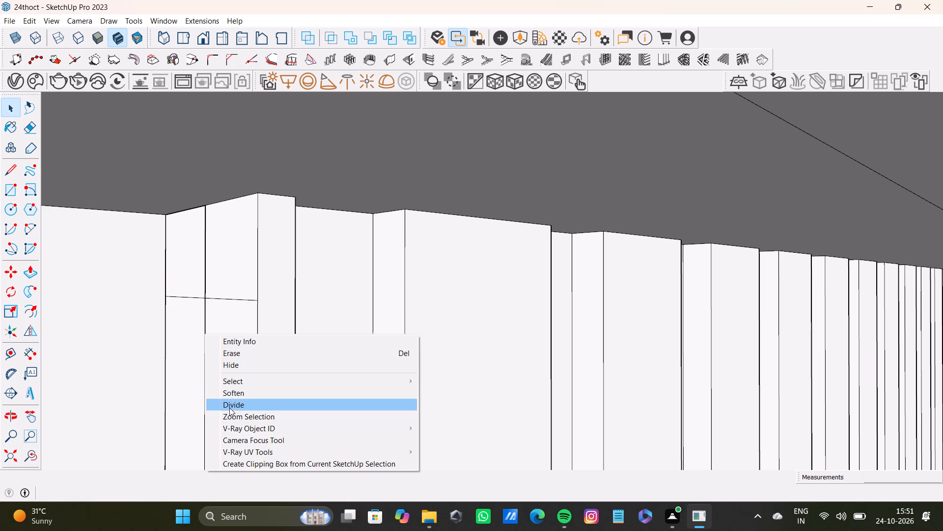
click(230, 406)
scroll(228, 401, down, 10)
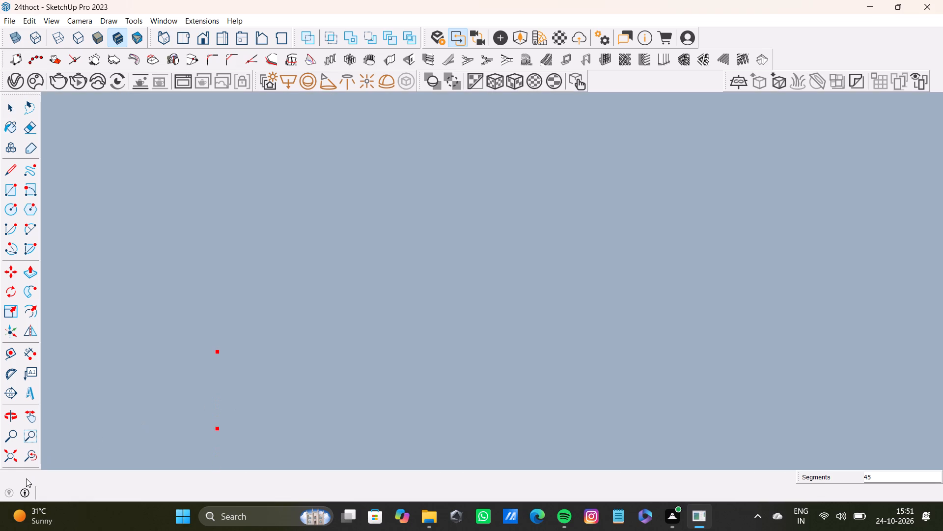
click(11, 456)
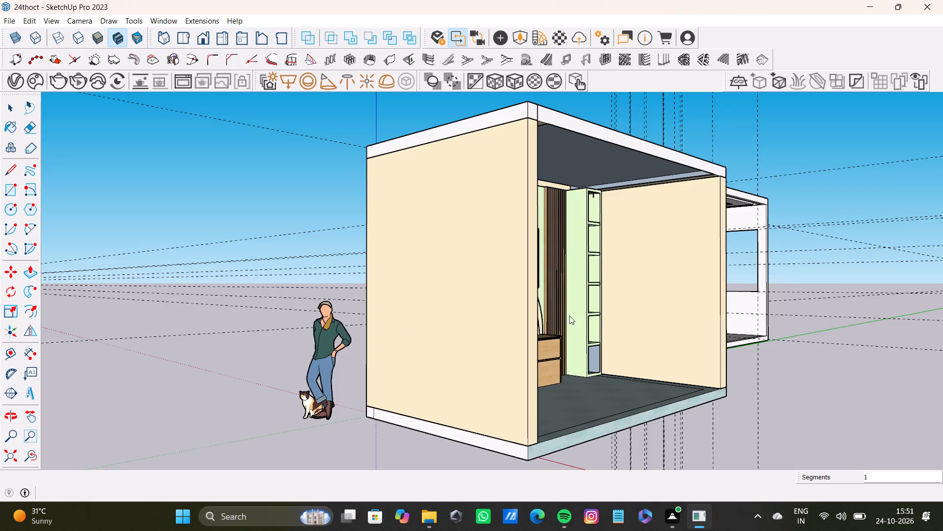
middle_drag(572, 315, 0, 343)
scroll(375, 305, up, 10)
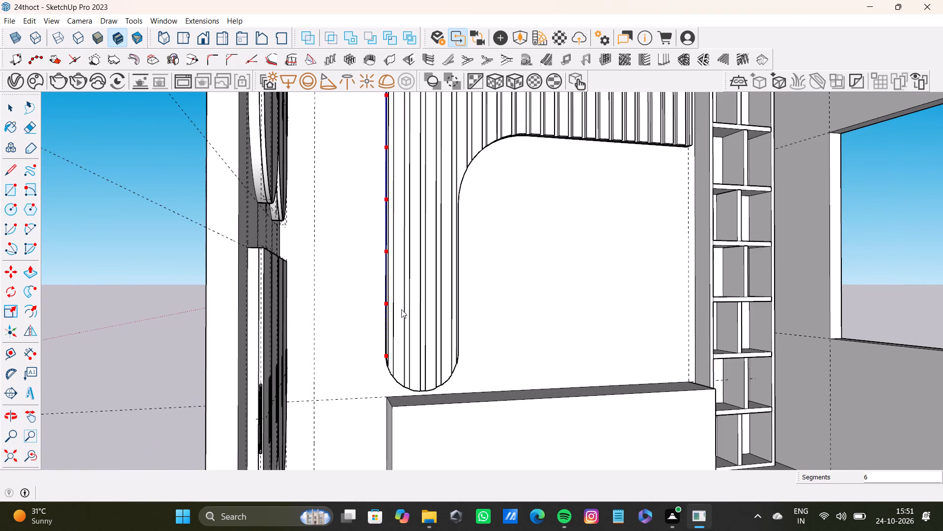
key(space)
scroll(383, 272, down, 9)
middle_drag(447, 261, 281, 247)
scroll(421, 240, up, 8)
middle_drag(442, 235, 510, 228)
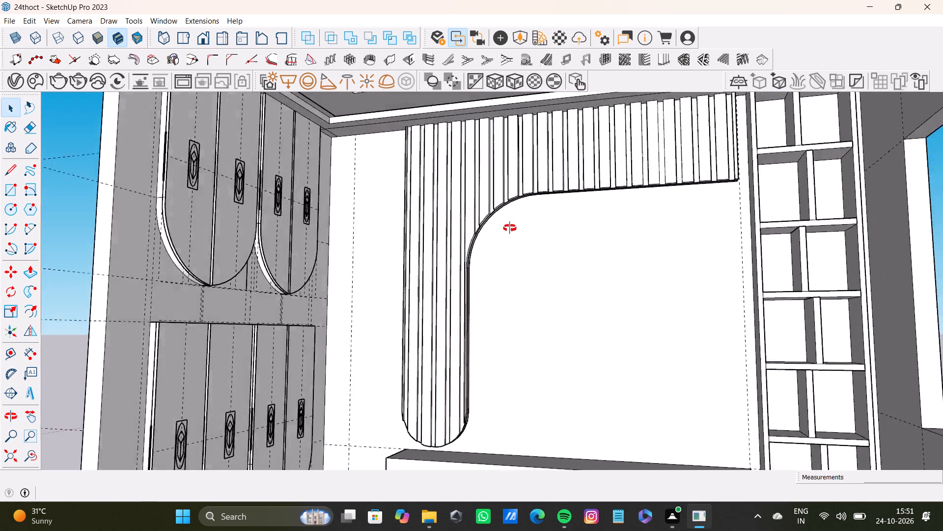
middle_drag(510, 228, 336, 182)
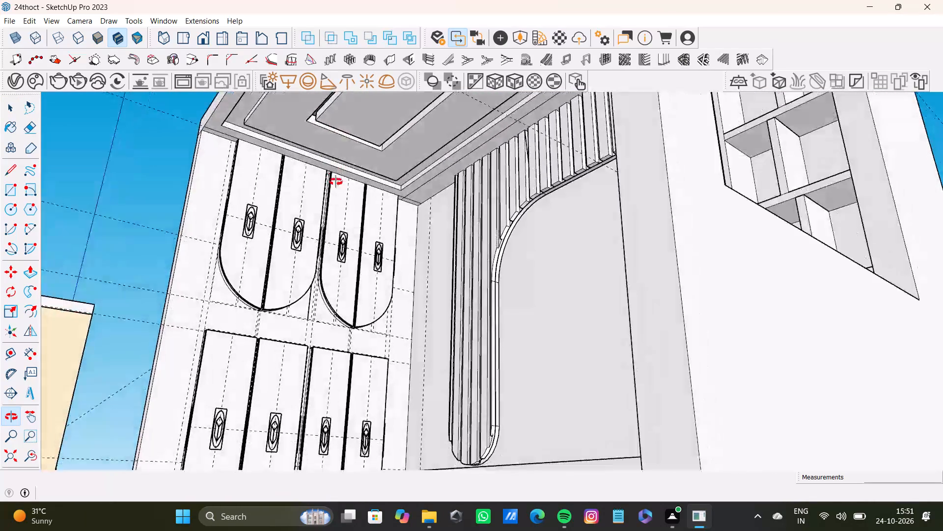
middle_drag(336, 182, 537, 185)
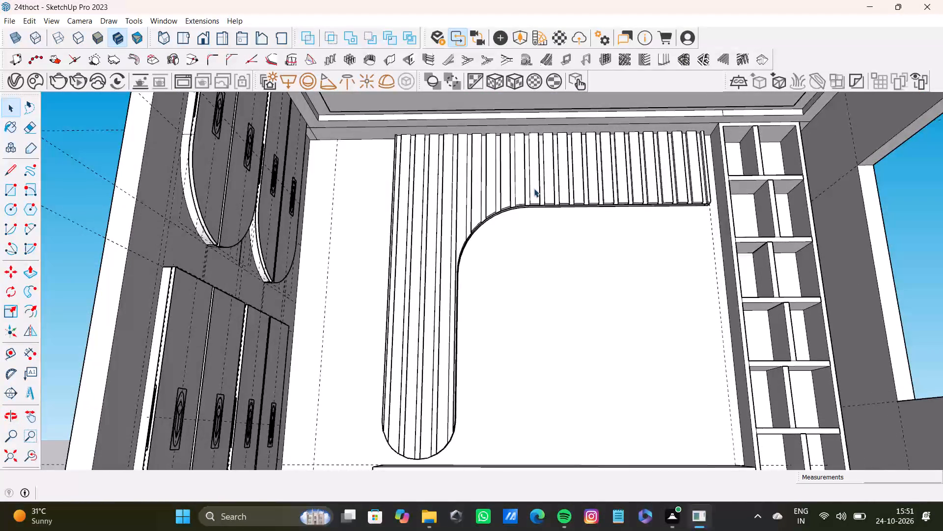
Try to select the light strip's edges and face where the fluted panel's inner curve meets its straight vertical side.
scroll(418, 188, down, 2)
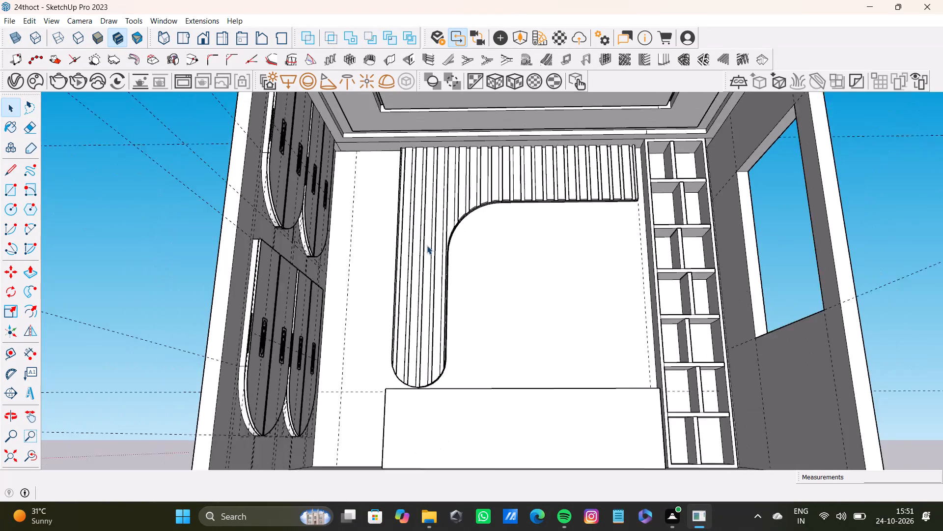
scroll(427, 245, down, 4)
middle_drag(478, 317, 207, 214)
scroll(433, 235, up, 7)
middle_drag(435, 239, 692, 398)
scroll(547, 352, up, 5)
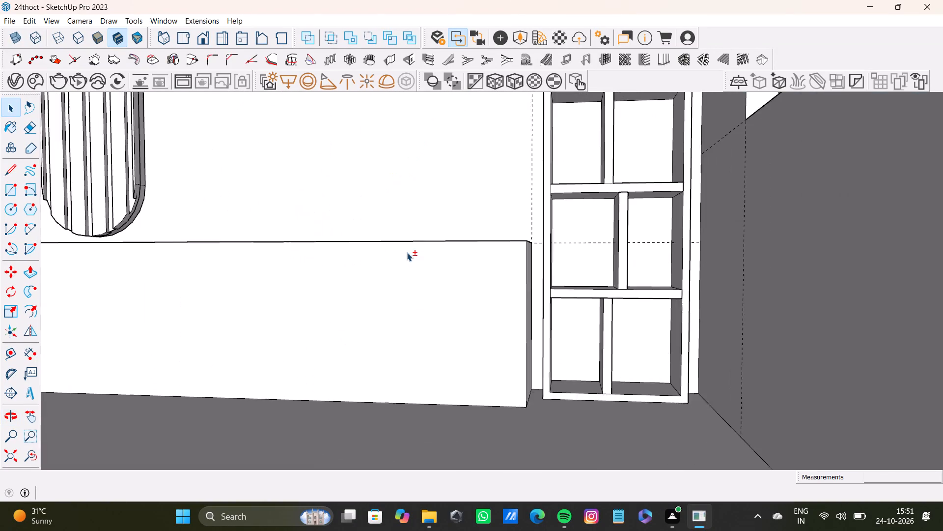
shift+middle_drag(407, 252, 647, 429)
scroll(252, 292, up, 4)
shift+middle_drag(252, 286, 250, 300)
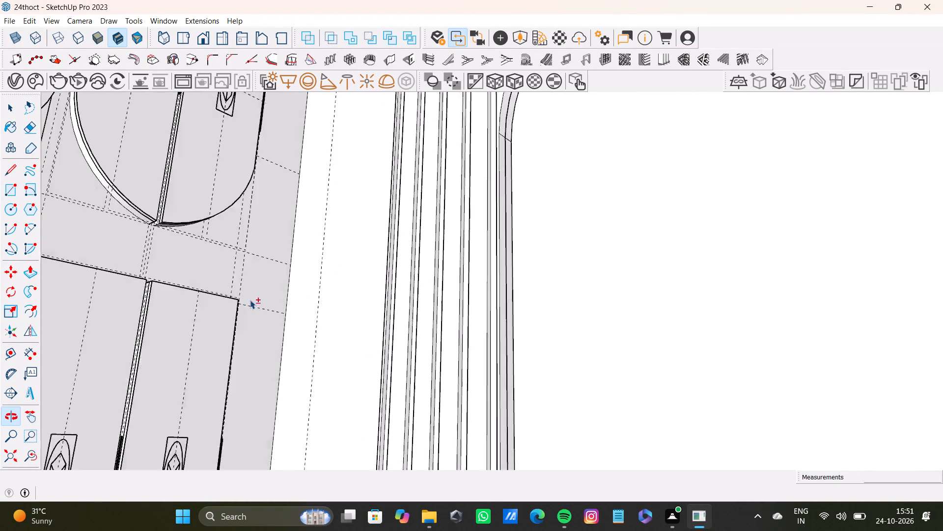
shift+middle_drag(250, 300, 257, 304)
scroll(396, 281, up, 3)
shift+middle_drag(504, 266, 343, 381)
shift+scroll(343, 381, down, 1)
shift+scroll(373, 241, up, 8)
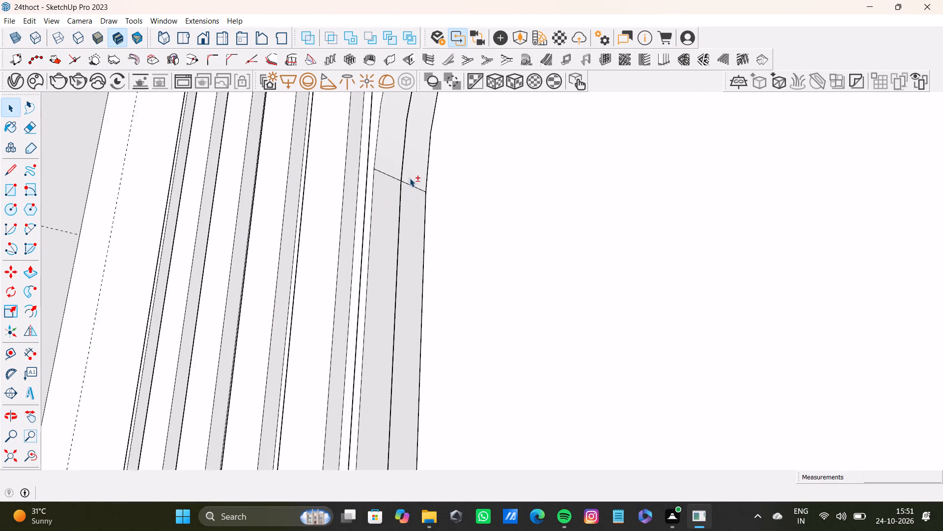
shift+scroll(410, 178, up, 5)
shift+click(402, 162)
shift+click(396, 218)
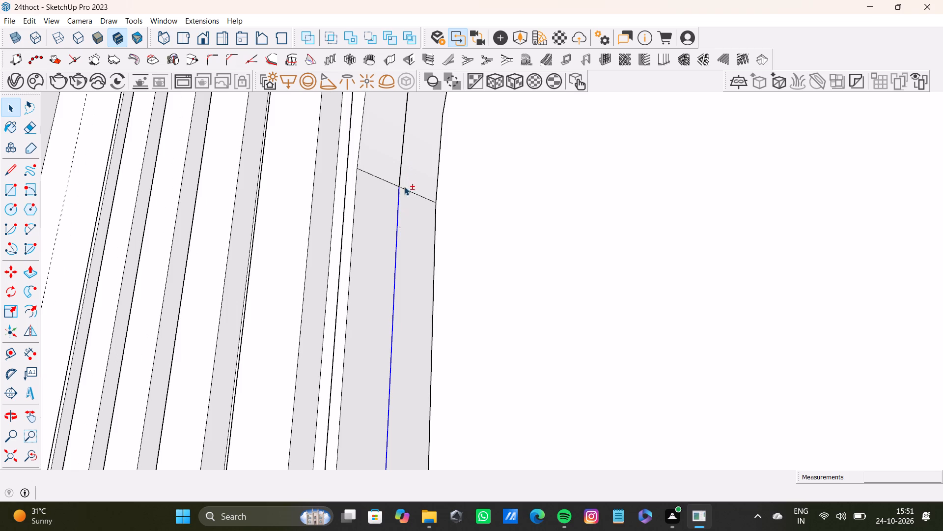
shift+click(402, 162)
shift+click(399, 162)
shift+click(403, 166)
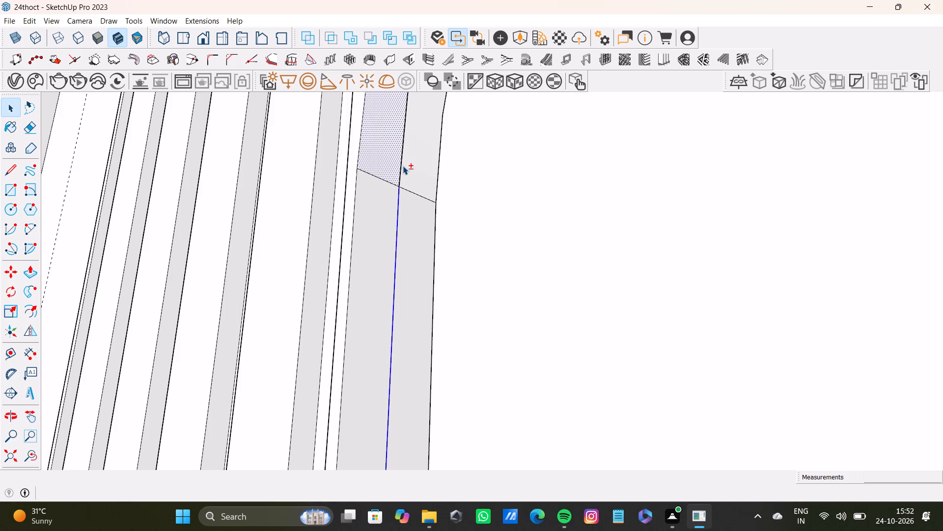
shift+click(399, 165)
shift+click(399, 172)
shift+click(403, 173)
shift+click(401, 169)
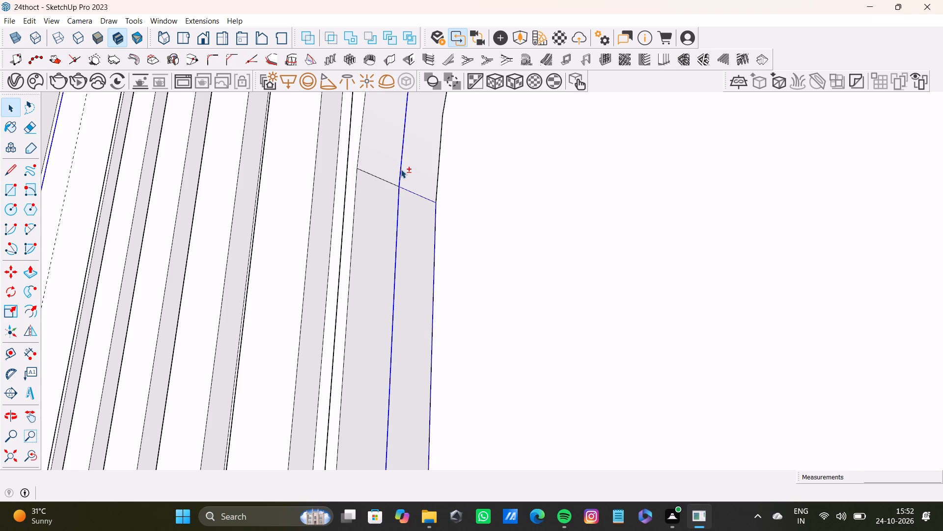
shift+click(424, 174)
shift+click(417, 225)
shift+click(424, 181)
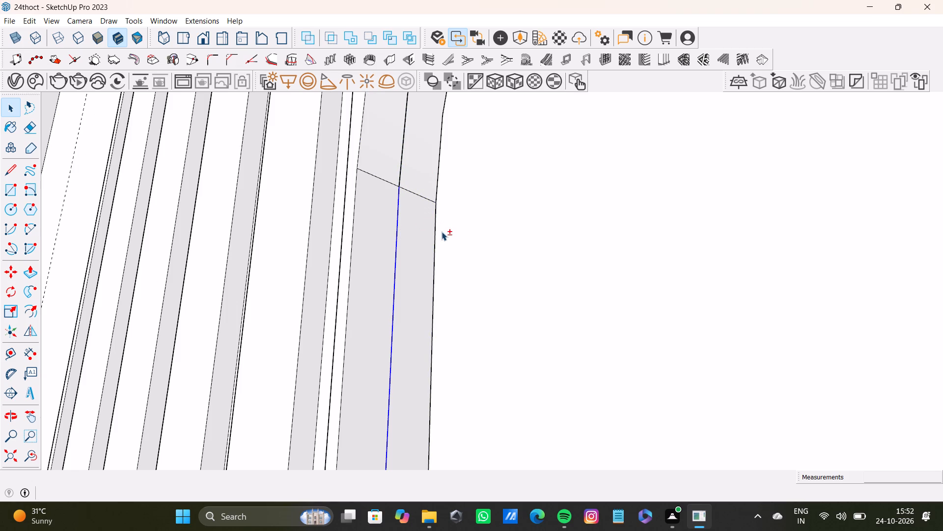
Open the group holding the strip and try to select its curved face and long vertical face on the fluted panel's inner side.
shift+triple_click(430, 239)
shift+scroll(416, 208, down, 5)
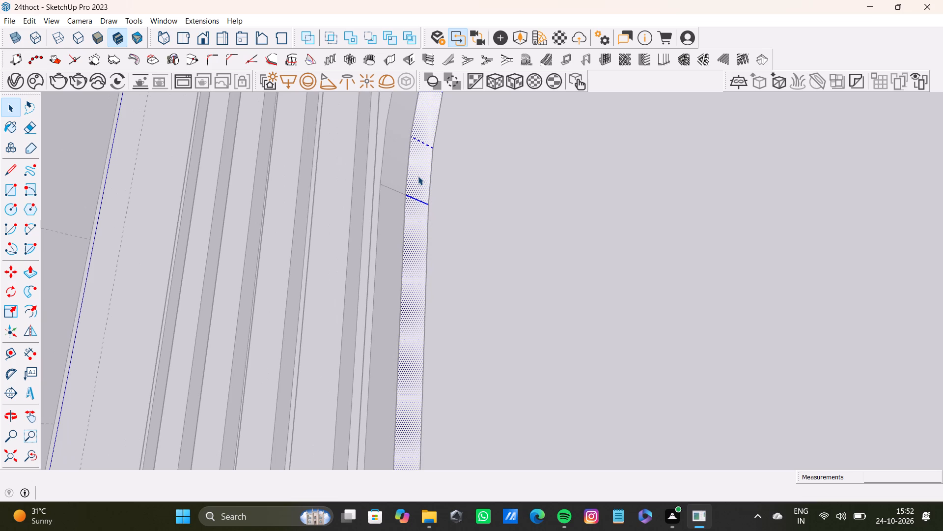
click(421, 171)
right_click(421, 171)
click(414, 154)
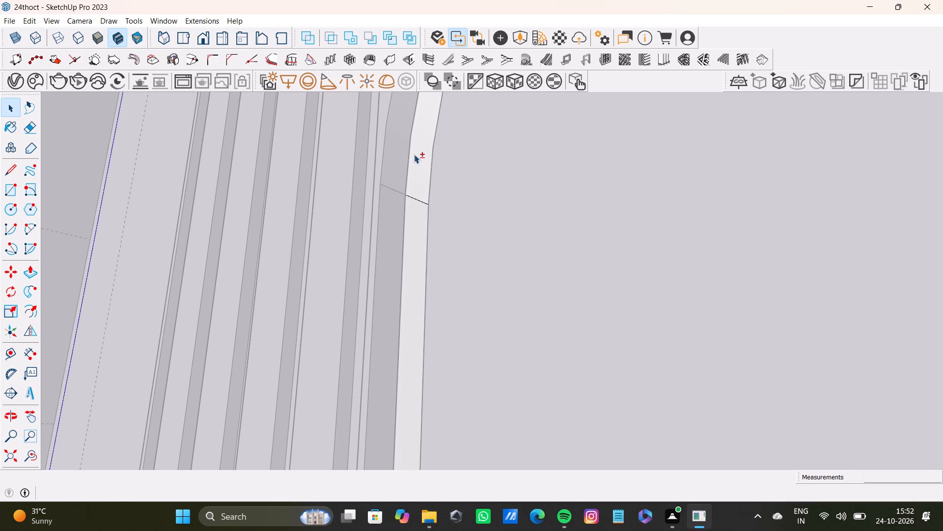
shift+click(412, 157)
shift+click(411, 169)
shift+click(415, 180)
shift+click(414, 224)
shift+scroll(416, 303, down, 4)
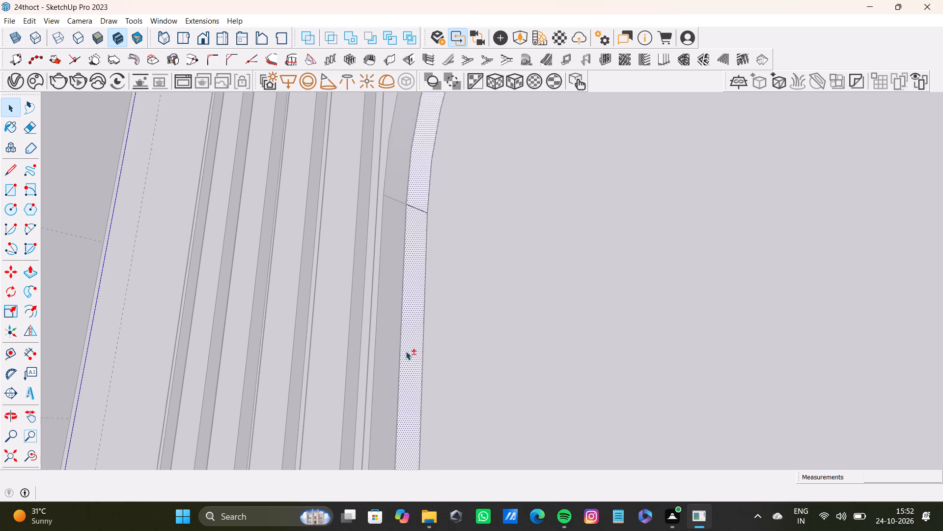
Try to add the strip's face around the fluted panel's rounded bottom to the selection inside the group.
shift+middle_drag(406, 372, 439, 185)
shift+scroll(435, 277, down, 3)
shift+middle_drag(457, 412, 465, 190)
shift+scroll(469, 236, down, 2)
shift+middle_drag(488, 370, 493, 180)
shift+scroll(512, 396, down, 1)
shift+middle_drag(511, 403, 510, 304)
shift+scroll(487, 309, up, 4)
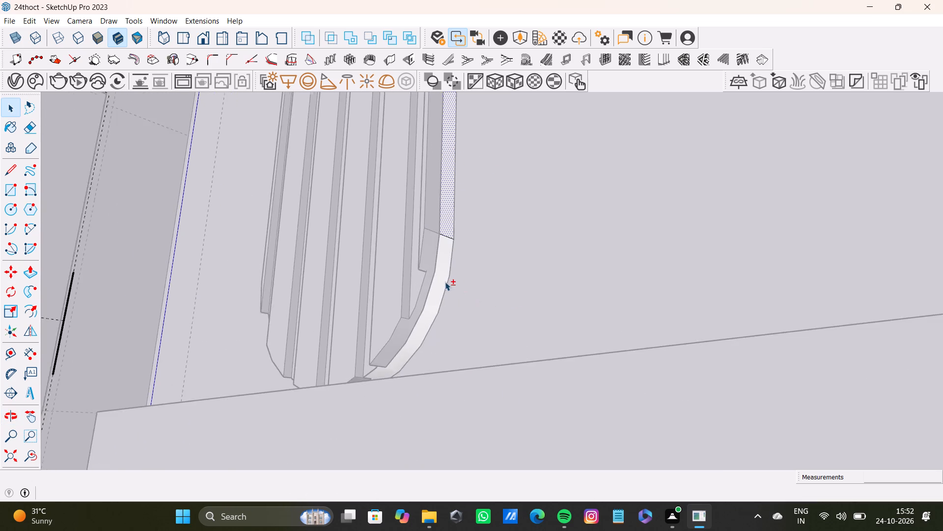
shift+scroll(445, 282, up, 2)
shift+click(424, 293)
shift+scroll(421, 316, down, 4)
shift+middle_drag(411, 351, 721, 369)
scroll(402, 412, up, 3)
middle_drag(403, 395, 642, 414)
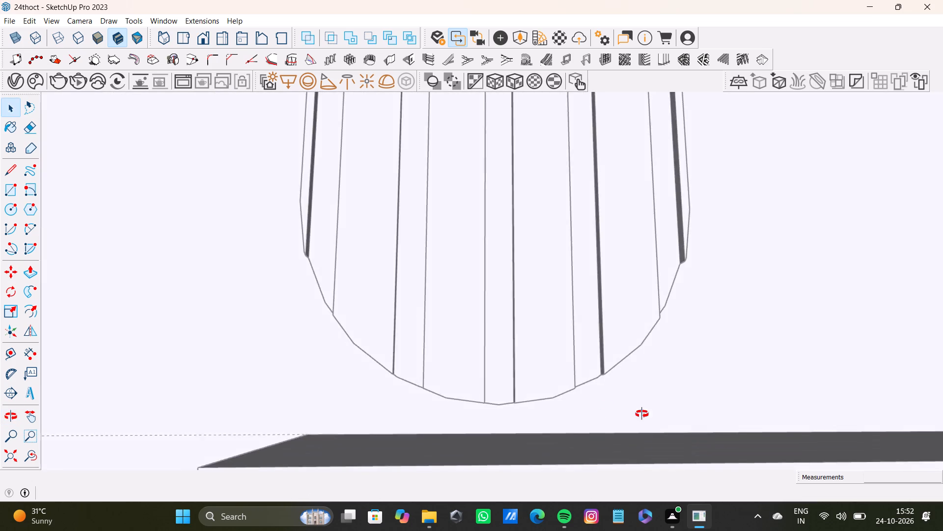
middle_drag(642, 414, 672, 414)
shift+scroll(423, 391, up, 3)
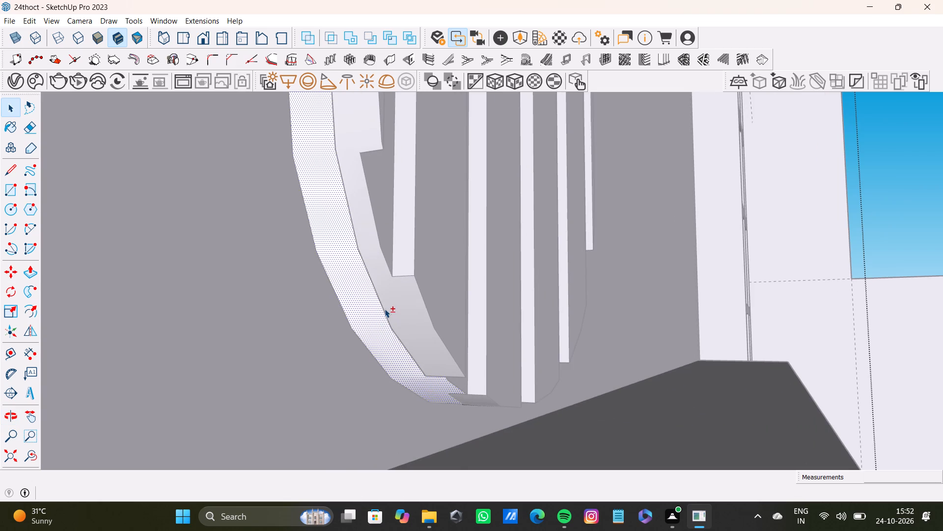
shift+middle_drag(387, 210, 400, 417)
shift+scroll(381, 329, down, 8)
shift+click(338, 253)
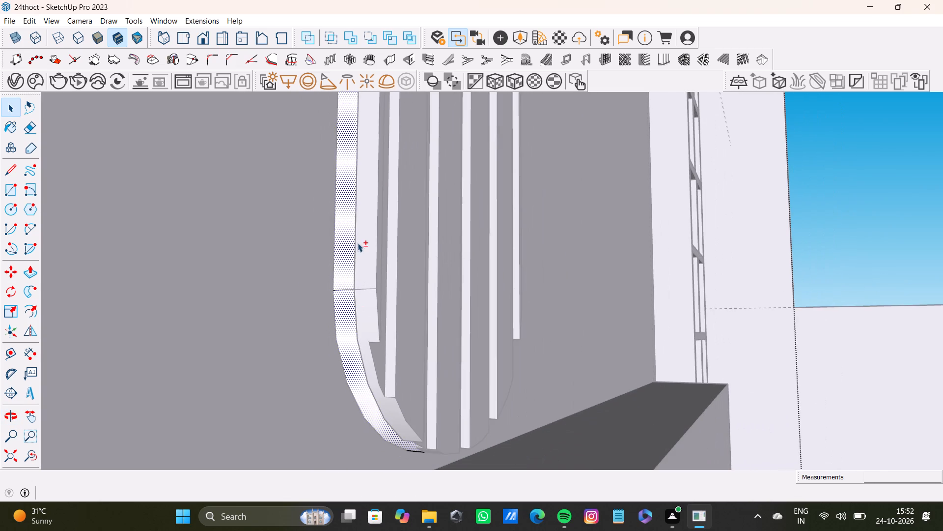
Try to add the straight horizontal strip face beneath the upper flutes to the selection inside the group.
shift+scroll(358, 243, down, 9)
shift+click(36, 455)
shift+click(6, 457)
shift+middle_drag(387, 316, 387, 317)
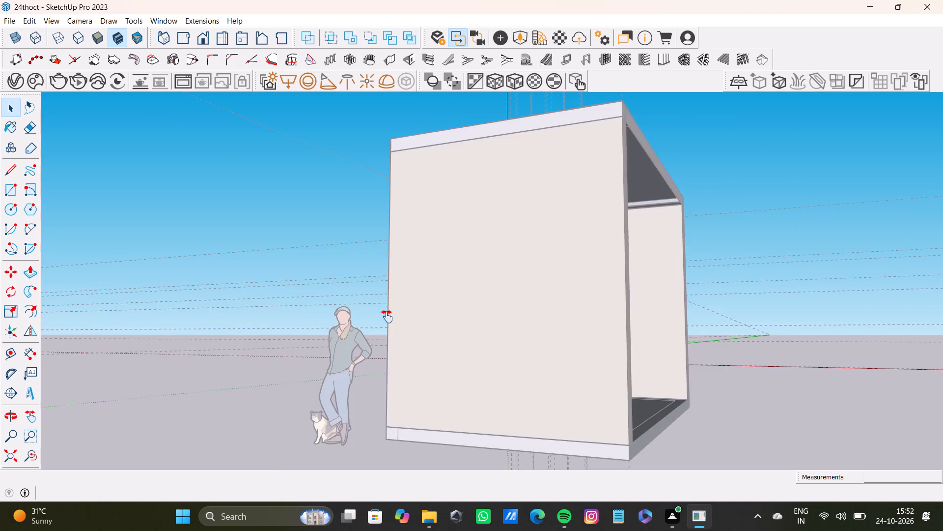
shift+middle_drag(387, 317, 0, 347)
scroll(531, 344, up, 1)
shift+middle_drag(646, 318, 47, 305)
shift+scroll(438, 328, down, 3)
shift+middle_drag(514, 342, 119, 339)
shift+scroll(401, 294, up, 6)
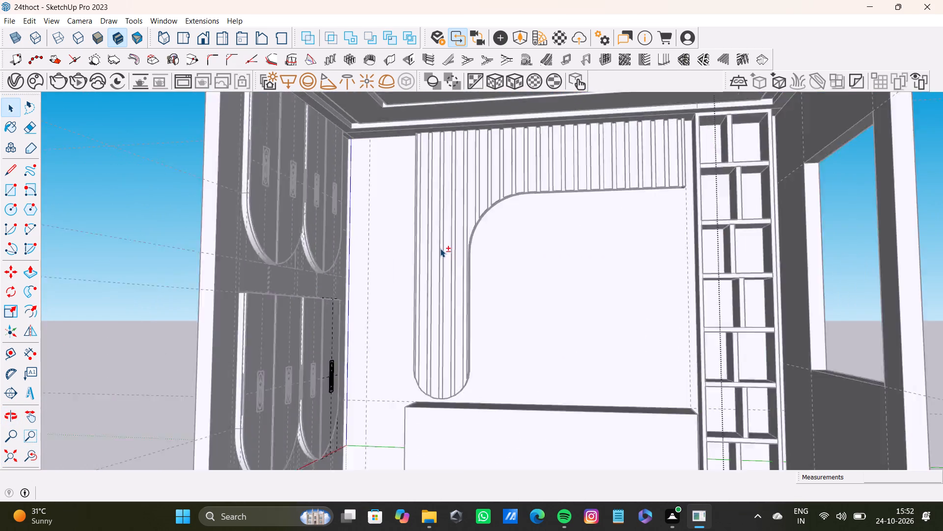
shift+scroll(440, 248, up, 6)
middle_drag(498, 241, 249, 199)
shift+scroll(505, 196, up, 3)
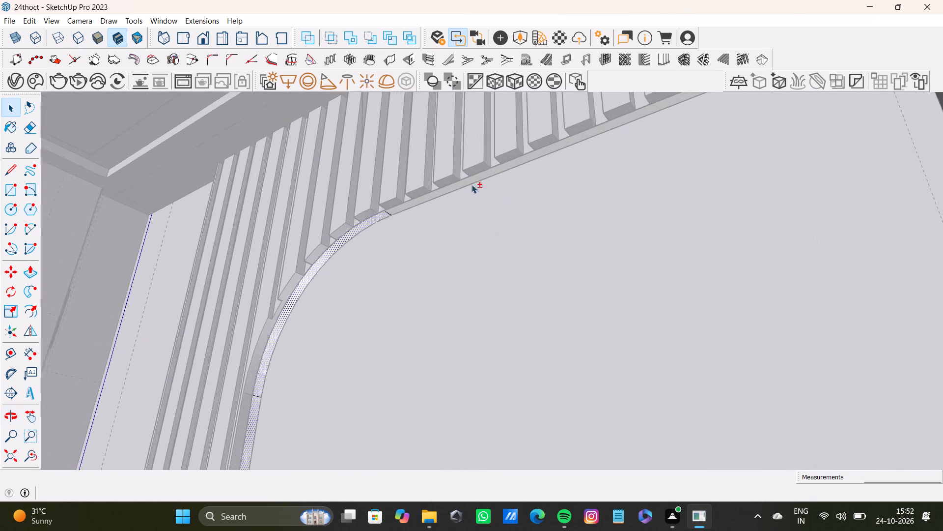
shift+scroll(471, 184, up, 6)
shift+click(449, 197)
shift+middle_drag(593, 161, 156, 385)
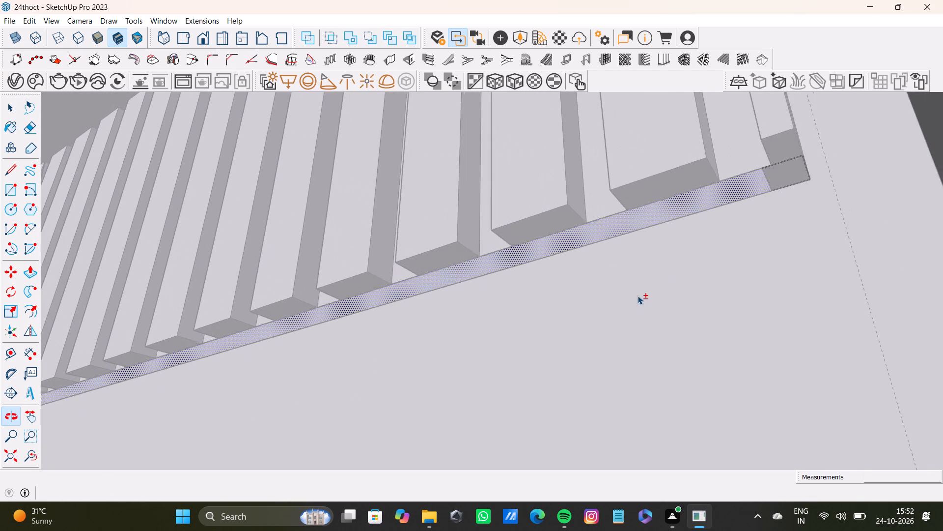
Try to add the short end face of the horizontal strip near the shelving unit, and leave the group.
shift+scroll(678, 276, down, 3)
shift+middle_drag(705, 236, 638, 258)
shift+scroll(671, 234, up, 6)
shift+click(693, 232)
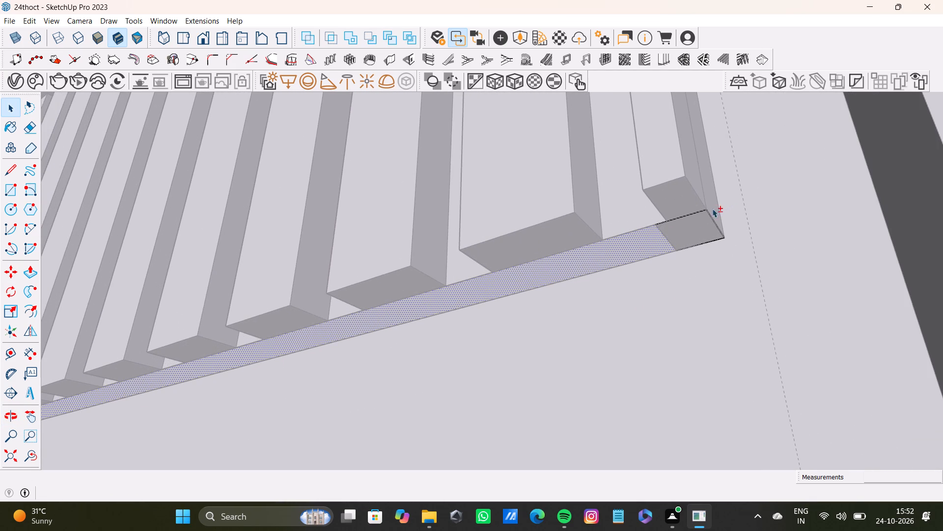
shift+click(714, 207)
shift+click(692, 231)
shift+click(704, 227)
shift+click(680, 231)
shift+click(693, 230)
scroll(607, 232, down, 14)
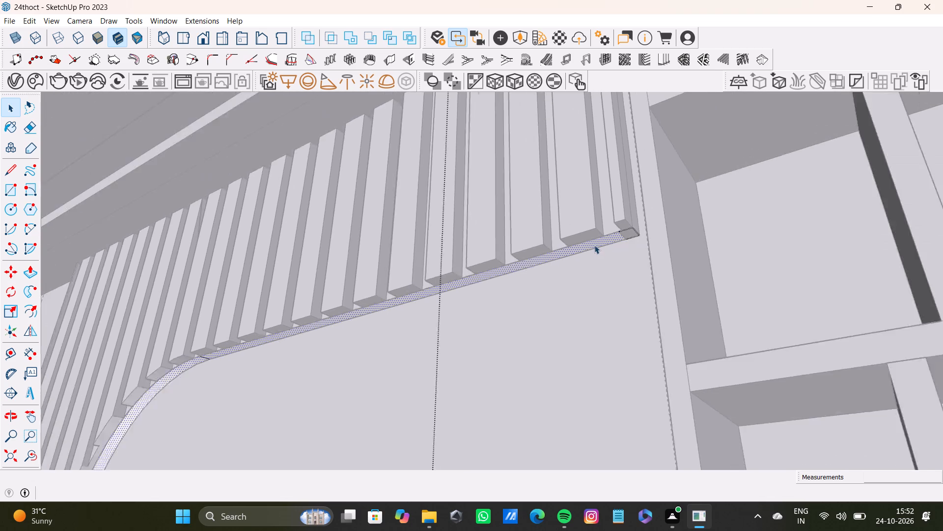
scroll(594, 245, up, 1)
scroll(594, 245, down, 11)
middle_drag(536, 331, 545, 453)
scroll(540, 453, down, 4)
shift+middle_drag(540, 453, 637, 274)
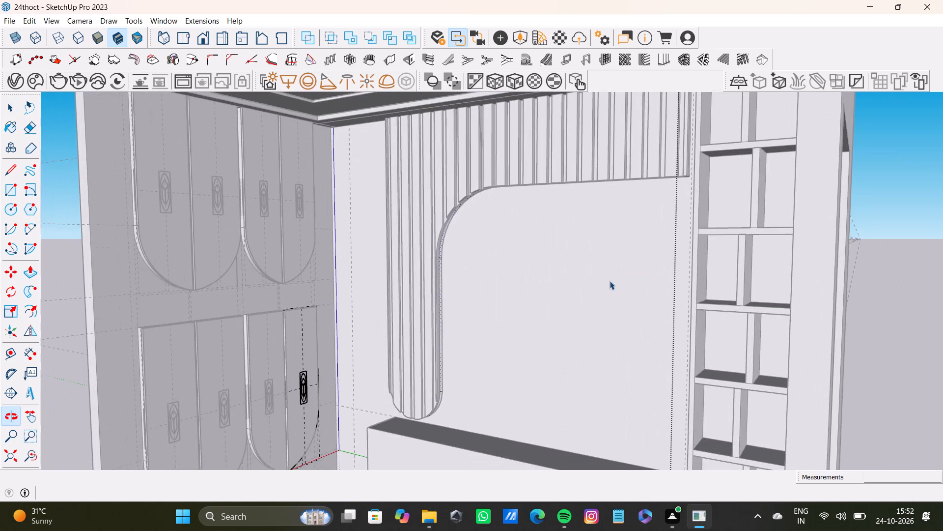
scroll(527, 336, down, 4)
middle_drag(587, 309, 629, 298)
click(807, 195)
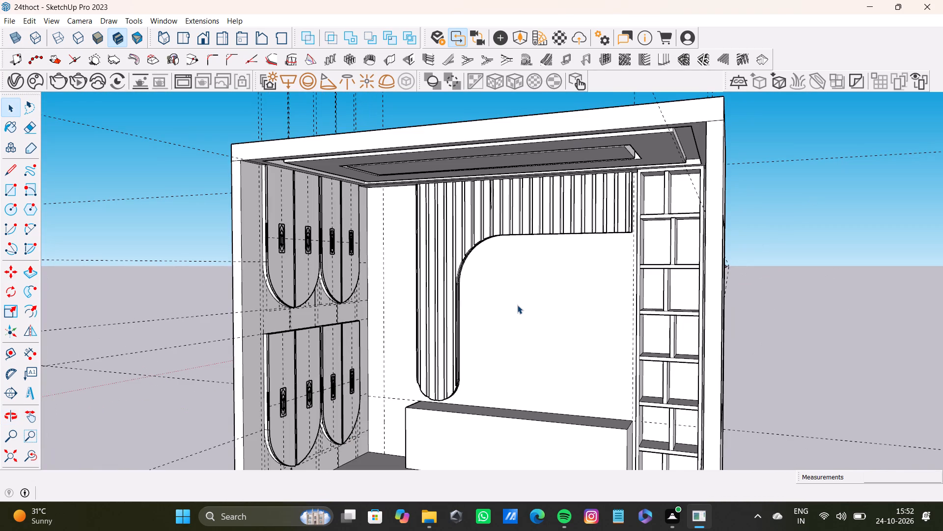
Undo the last five modelling changes and redo two of them.
key(ctrl+z)
key(ctrl+z)
key(ctrl+z)
key(ctrl+z)
key(ctrl+z)
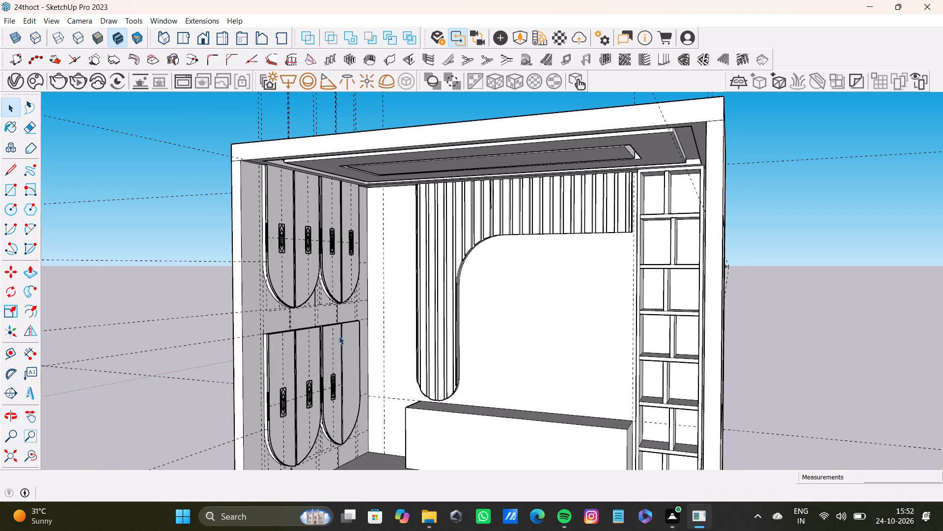
key(ctrl+y)
key(ctrl+y)
Select the curved strip section at the fluted panel's inner corner: its outer edge, the visible inner edge segment and its face.
key(space)
scroll(583, 352, up, 10)
middle_drag(398, 256, 343, 220)
scroll(348, 210, up, 9)
click(354, 198)
click(367, 214)
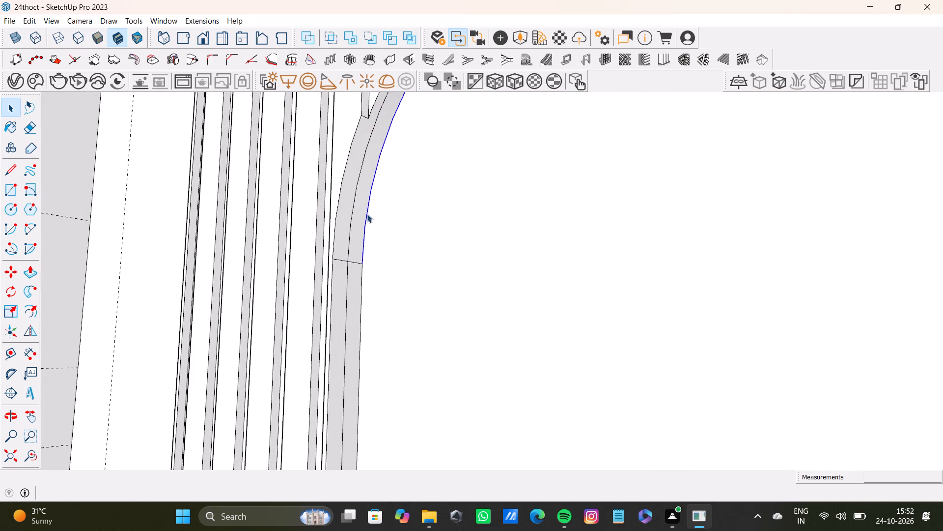
shift+click(351, 223)
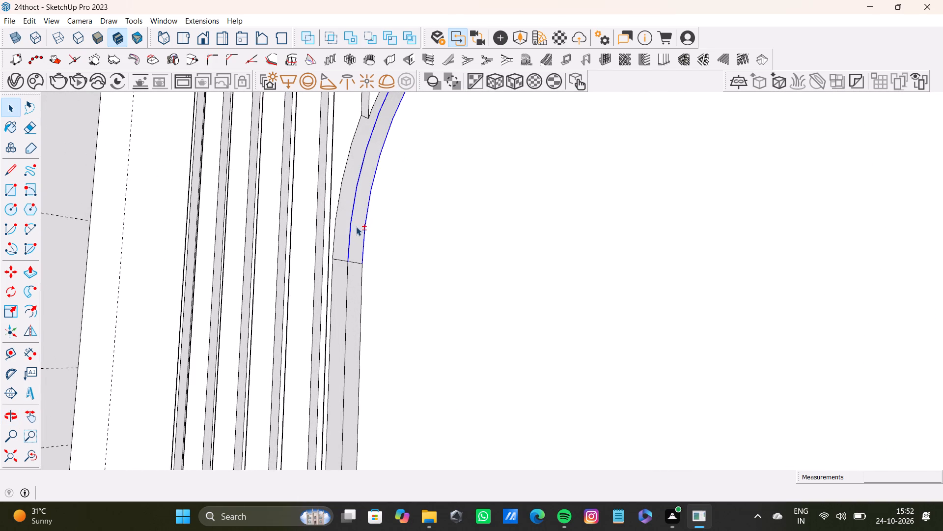
shift+click(356, 227)
Add the straight horizontal strip beneath the upper flutes to the selection: its face, long lower edge and first upper edge segments.
shift+scroll(372, 176, down, 4)
shift+middle_drag(376, 168, 275, 309)
shift+scroll(347, 264, down, 4)
shift+middle_drag(410, 225, 389, 231)
shift+scroll(414, 162, up, 4)
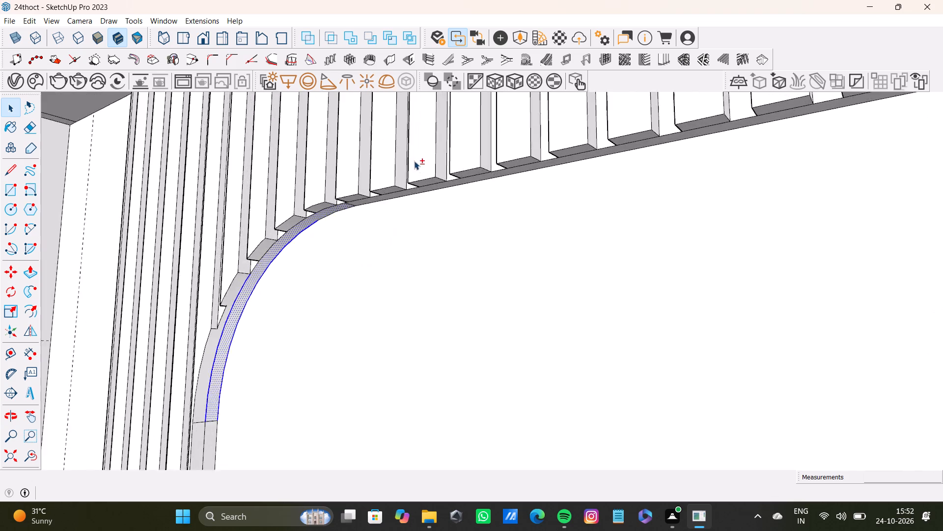
shift+scroll(414, 161, up, 4)
shift+middle_drag(412, 190, 341, 126)
shift+scroll(288, 179, up, 5)
shift+click(307, 136)
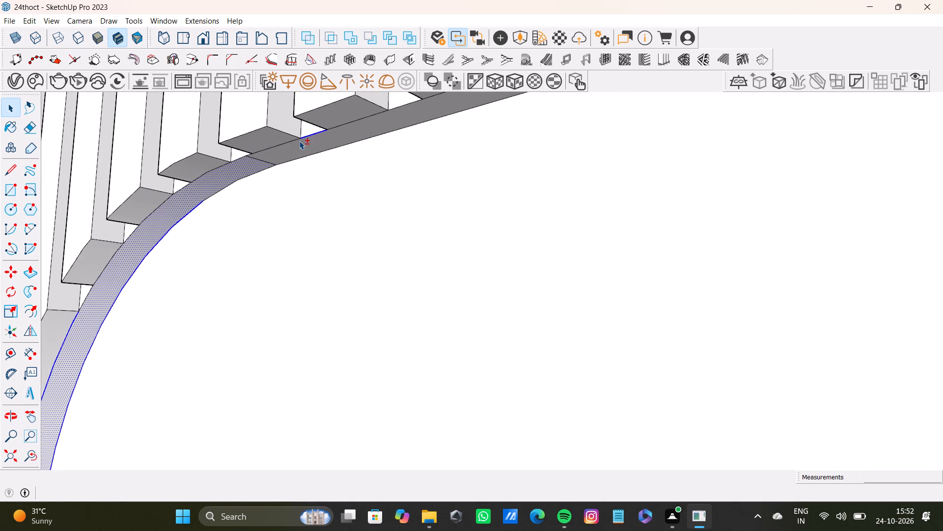
shift+click(290, 143)
shift+click(282, 152)
shift+click(311, 150)
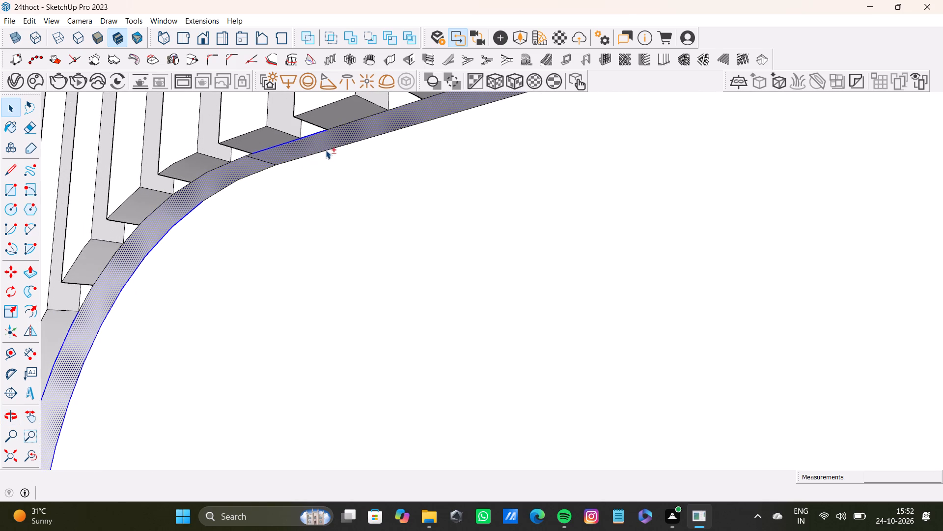
shift+click(328, 150)
shift+middle_click(411, 139)
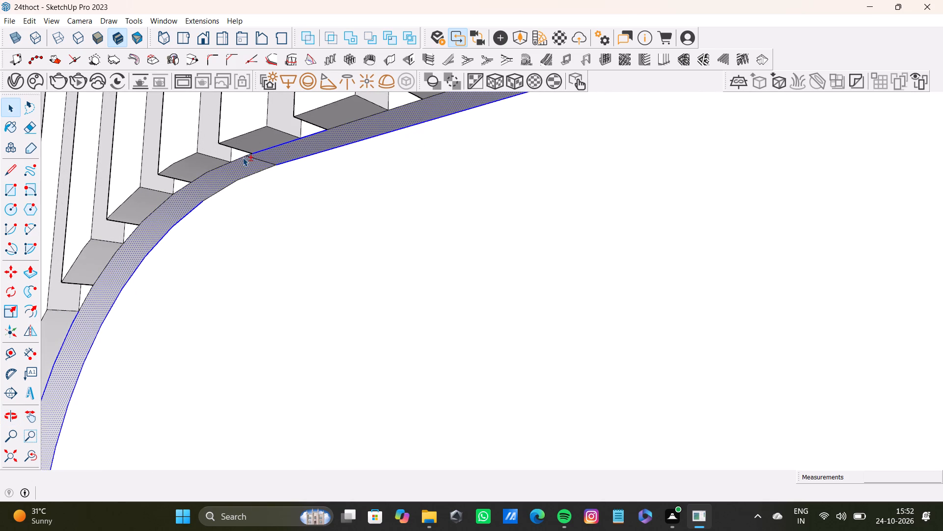
Add the remaining inner edge segments of the curved strip at the fluted panel's inner corner to the selection.
shift+click(243, 158)
shift+click(221, 168)
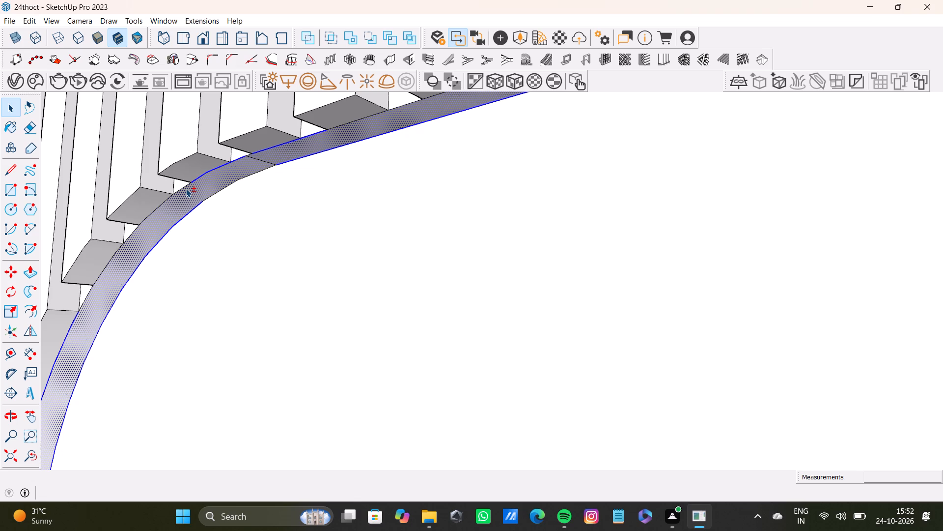
shift+click(186, 188)
shift+click(160, 206)
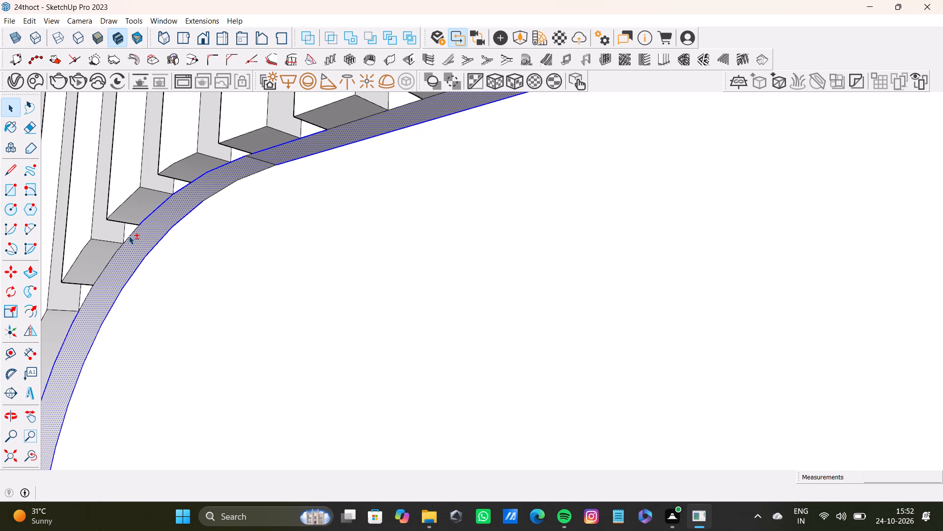
shift+click(128, 236)
shift+click(109, 259)
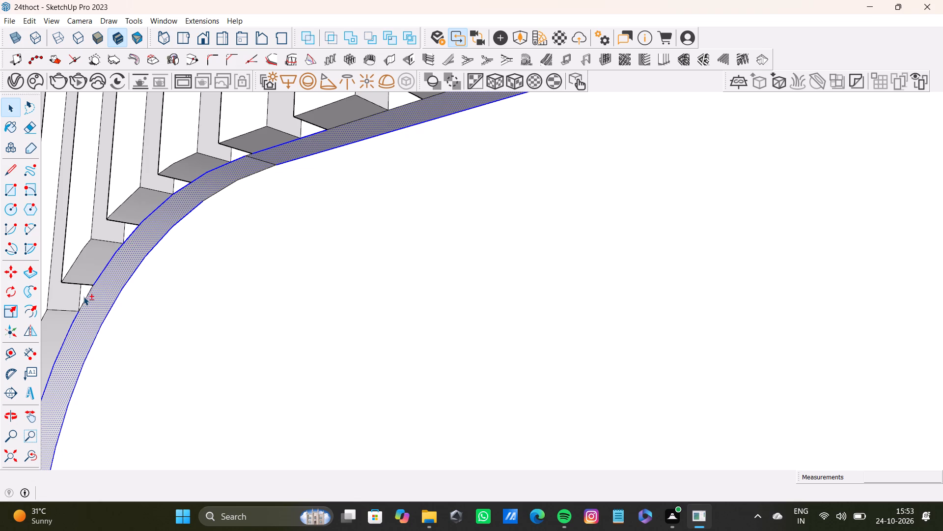
shift+click(85, 297)
Add the upper edge segments of the horizontal strip just past the curved corner to the selection, flute by flute.
shift+scroll(211, 275, down, 4)
shift+middle_drag(277, 250, 282, 279)
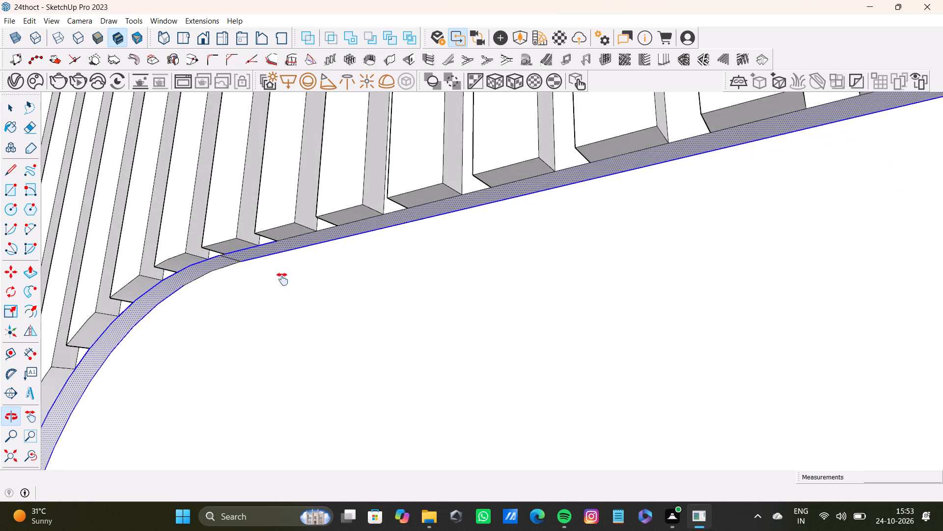
shift+middle_drag(282, 279, 297, 300)
shift+scroll(192, 305, up, 5)
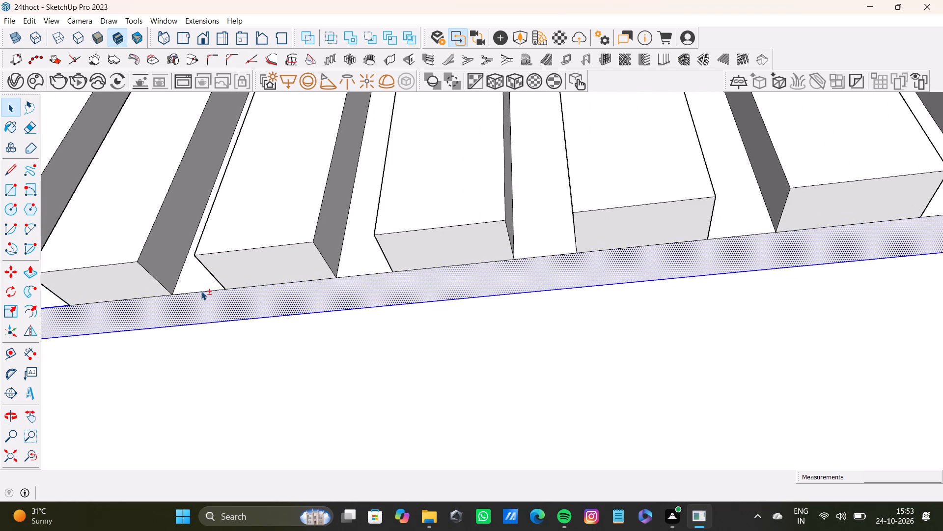
shift+click(201, 292)
shift+click(120, 300)
shift+click(252, 287)
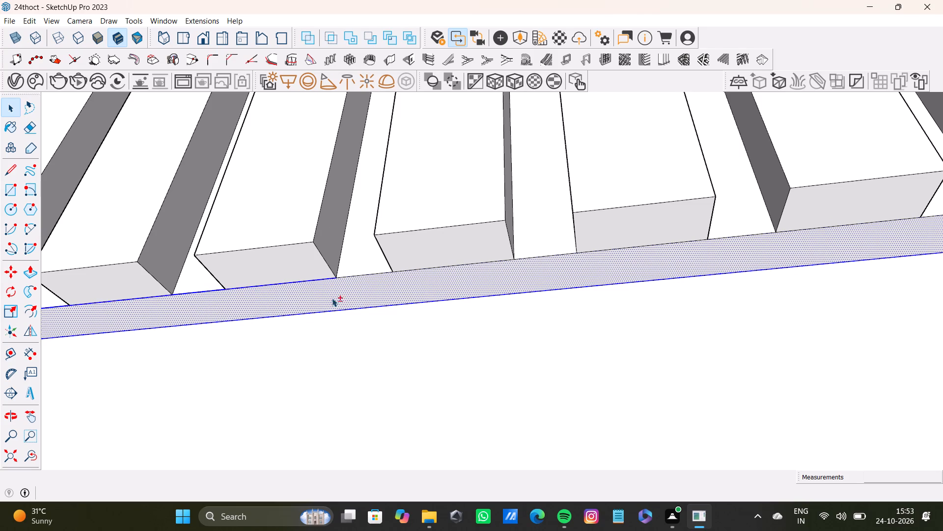
shift+click(377, 274)
shift+click(436, 267)
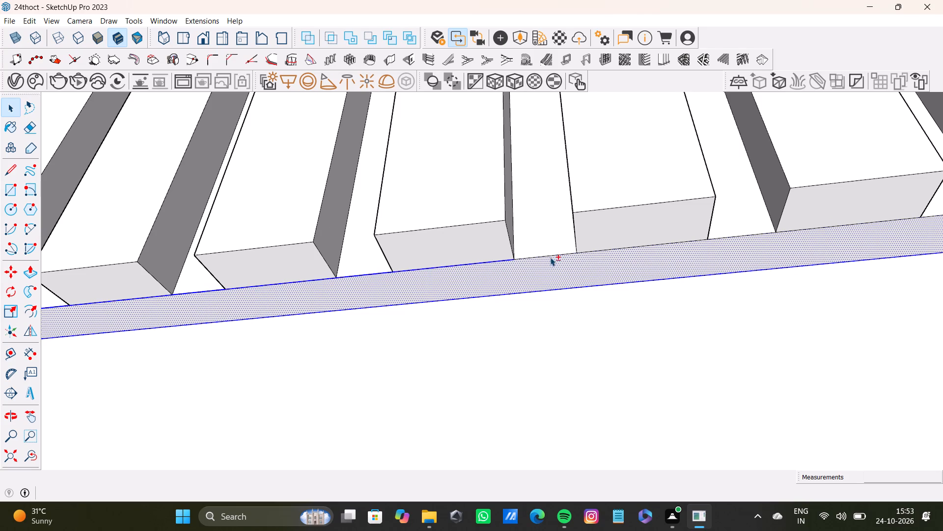
shift+click(551, 256)
shift+click(642, 245)
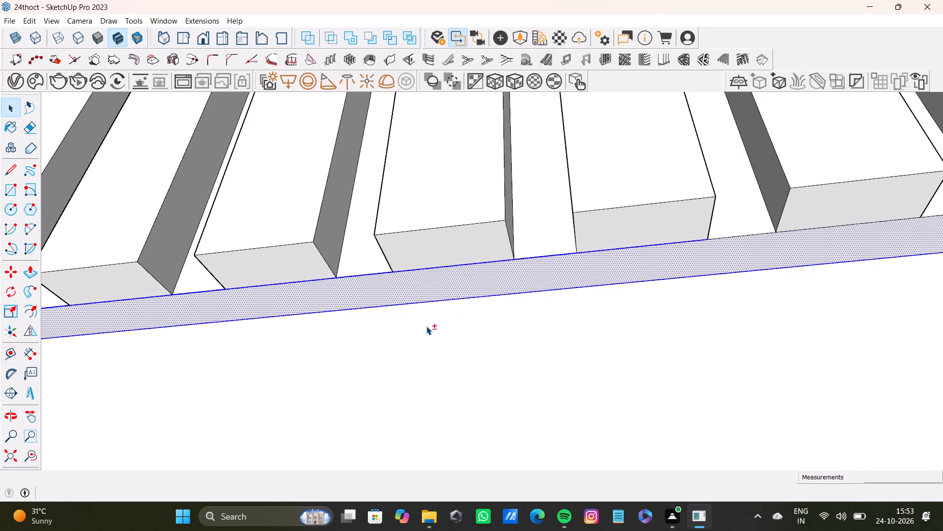
Add the upper edge segments along the middle of the horizontal strip beneath the flutes to the selection.
shift+middle_drag(650, 250, 204, 292)
shift+scroll(260, 292, up, 3)
shift+click(286, 272)
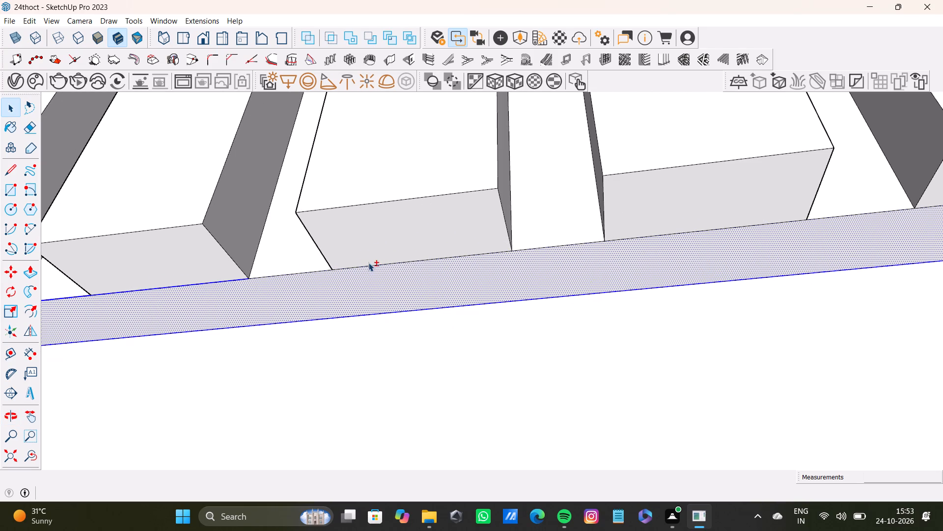
shift+click(301, 258)
shift+click(304, 272)
shift+click(384, 264)
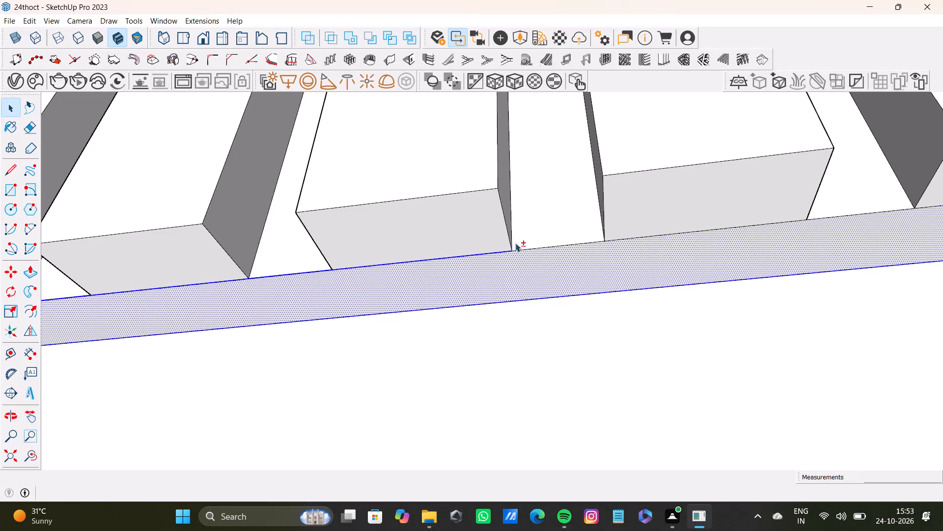
shift+click(543, 245)
shift+click(567, 236)
shift+click(575, 243)
shift+click(660, 234)
shift+middle_drag(702, 242, 118, 338)
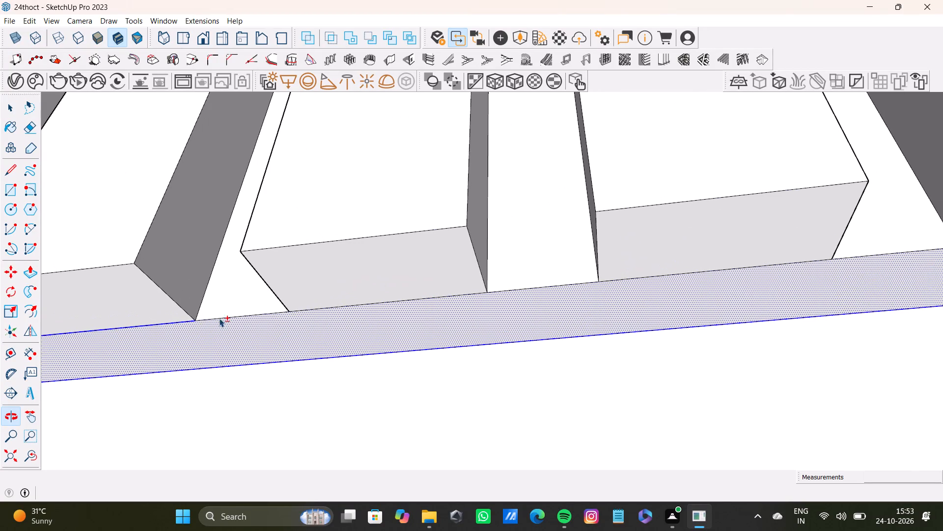
shift+click(240, 316)
shift+click(334, 306)
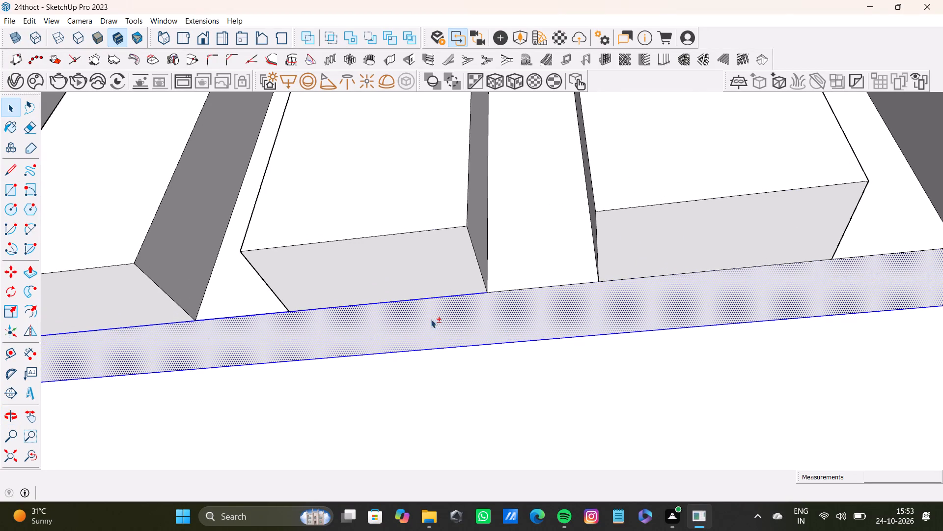
shift+click(504, 291)
shift+middle_drag(487, 293, 136, 270)
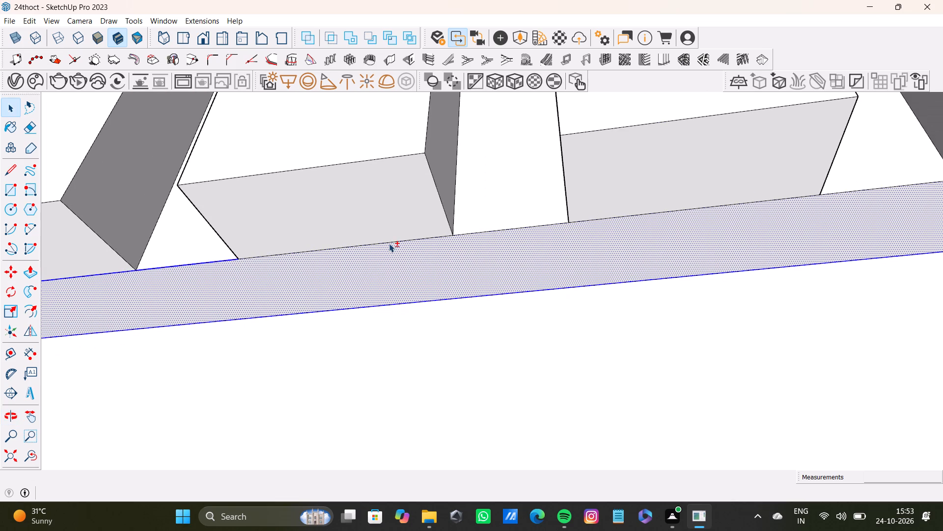
shift+click(389, 243)
shift+click(498, 230)
shift+middle_drag(440, 245, 129, 245)
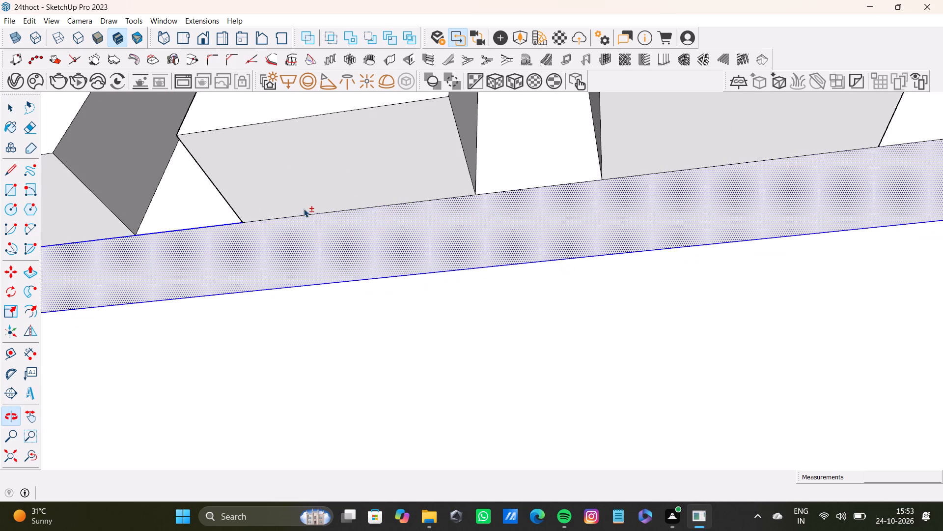
shift+click(307, 214)
Add the last upper edge segments of the horizontal strip, up to the small end piece near the shelving unit, to the selection.
shift+scroll(307, 214, down, 4)
shift+middle_drag(283, 220, 0, 306)
shift+scroll(242, 284, up, 2)
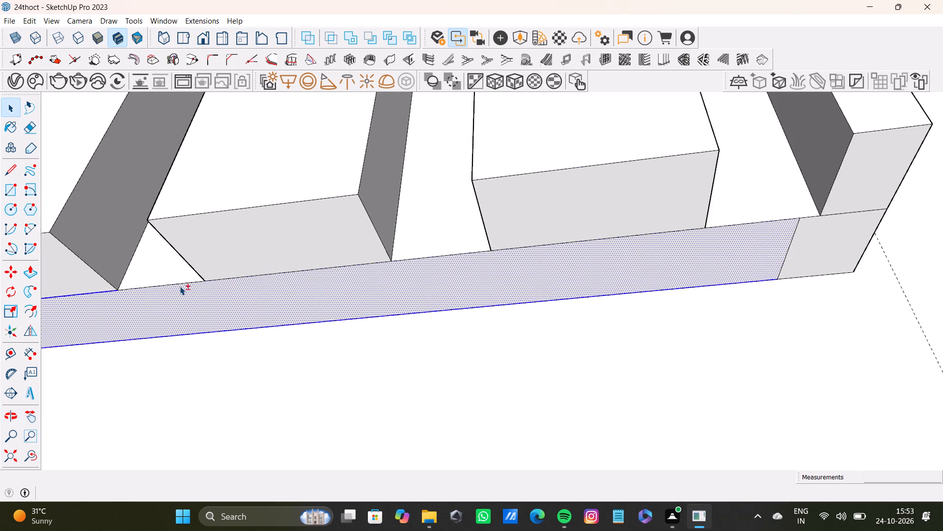
shift+scroll(180, 286, up, 1)
shift+click(181, 283)
shift+click(296, 272)
shift+middle_drag(436, 274, 299, 318)
shift+scroll(307, 298, up, 1)
shift+click(310, 301)
shift+middle_drag(388, 288, 226, 329)
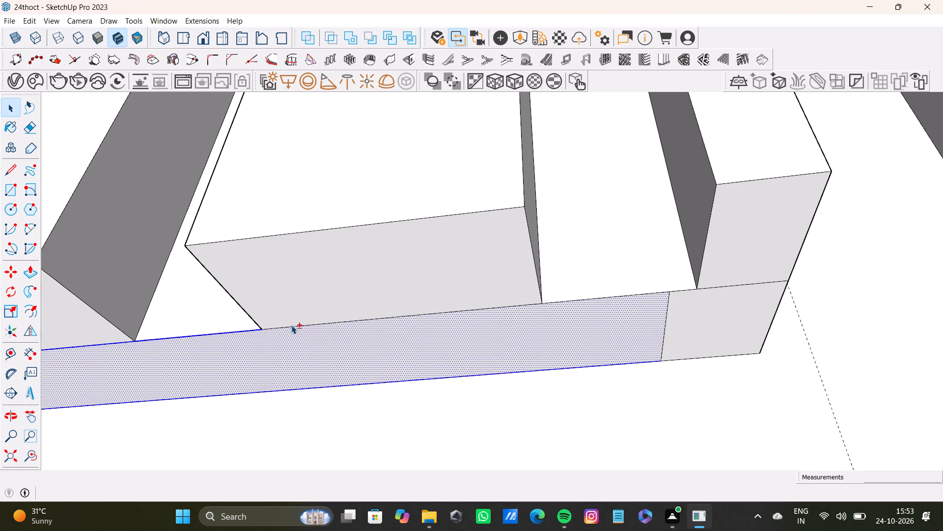
shift+click(291, 326)
shift+middle_drag(368, 327, 191, 349)
shift+click(378, 323)
shift+middle_drag(383, 325, 197, 353)
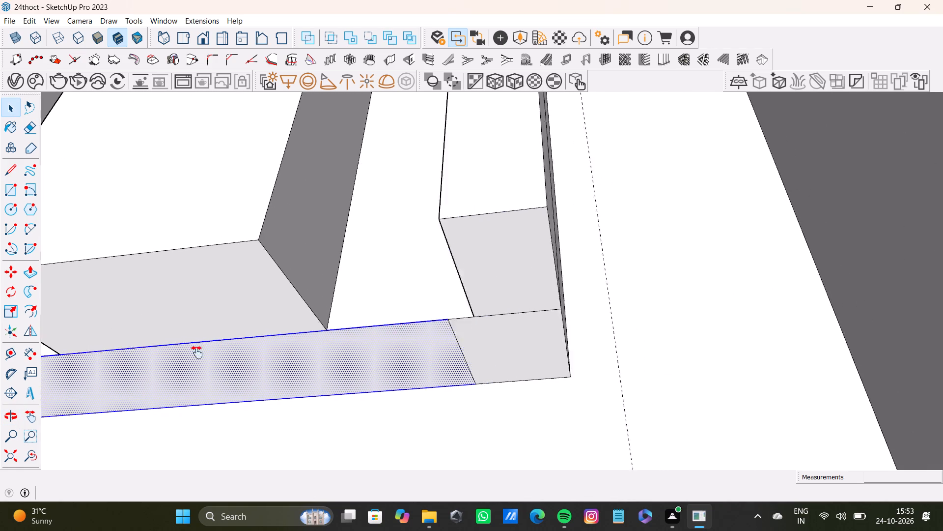
shift+middle_drag(197, 353, 153, 364)
Add the strip's small end piece near the shelving unit to the selection: its face, lower edge and upper edge segments.
shift+click(307, 347)
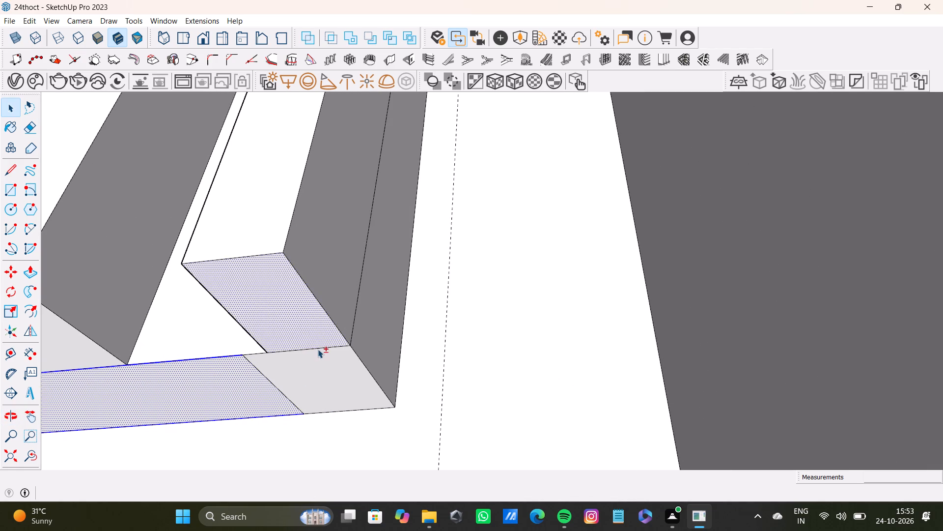
shift+click(316, 340)
shift+click(317, 351)
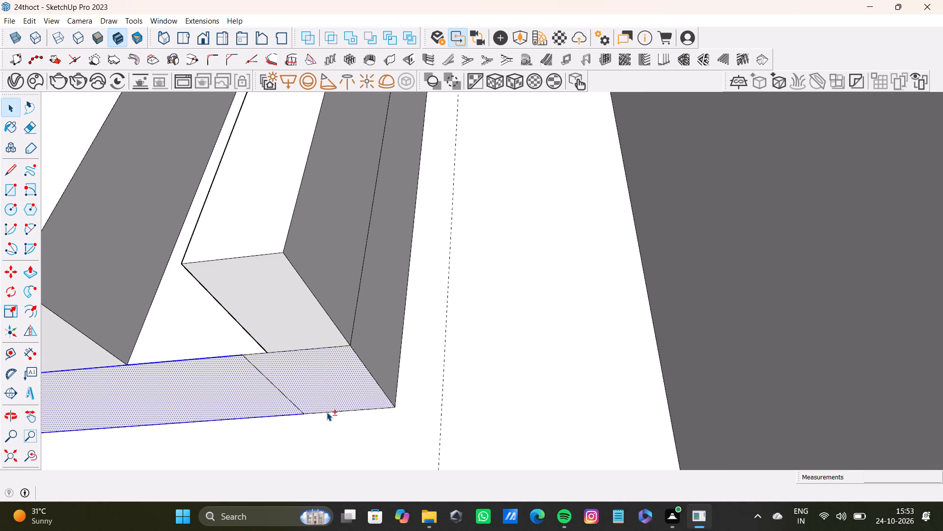
shift+click(327, 412)
shift+click(323, 349)
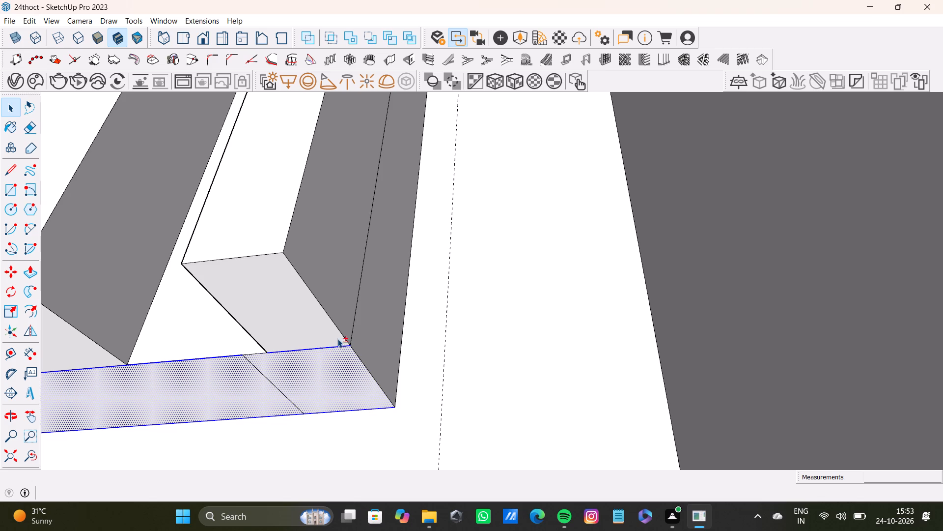
shift+click(261, 354)
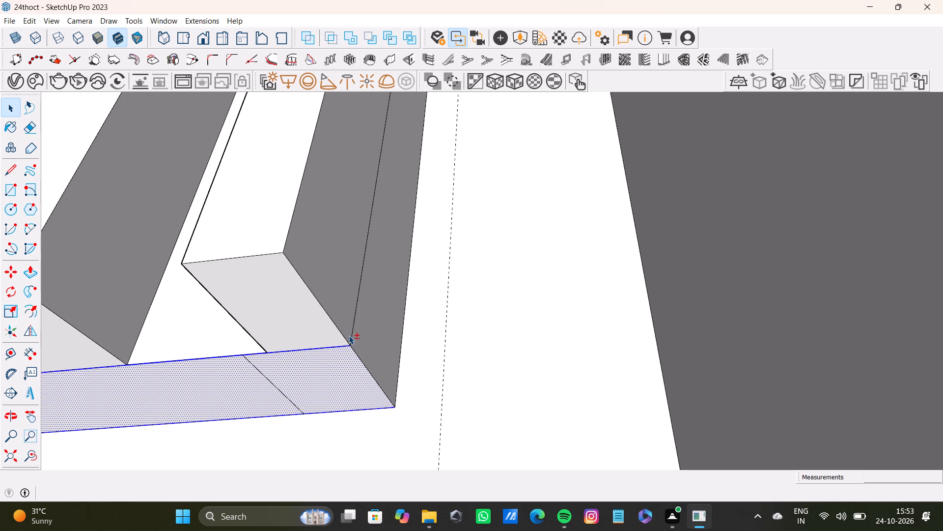
Add the vertical side strip of the last flute, next to the shelving unit, to the selection with its face and both long edges.
shift+click(351, 338)
shift+click(364, 344)
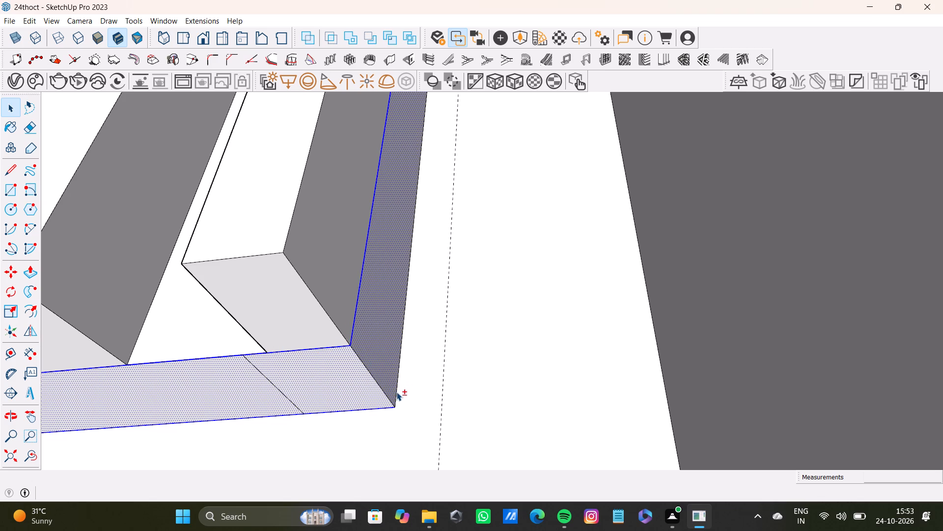
shift+click(396, 392)
Examine the selected strips in the whole room and the upper end of the vertical strip beside the shelving unit.
shift+scroll(391, 387, down, 10)
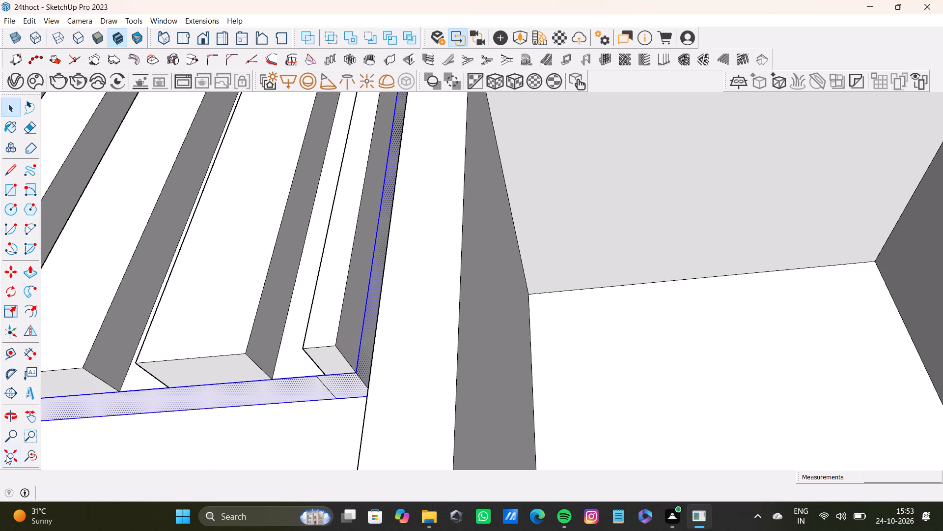
shift+click(5, 460)
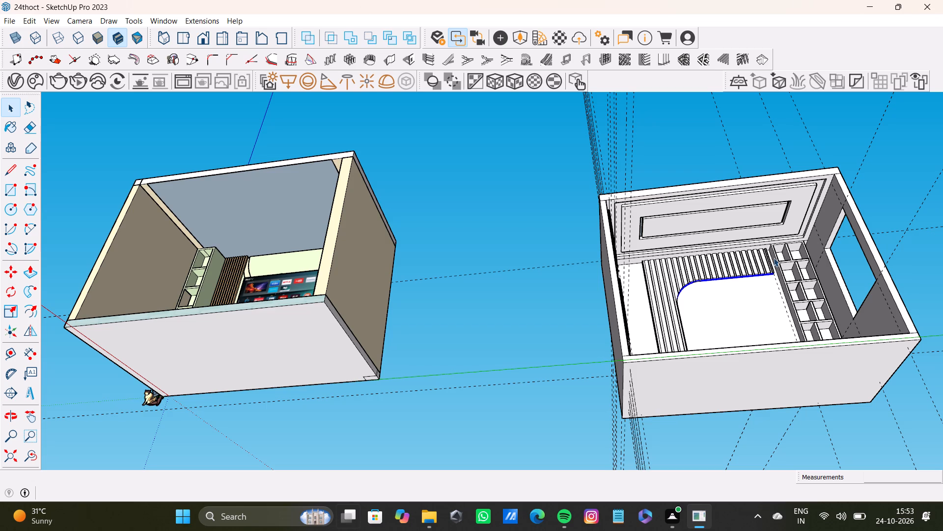
scroll(626, 268, up, 7)
shift+middle_drag(808, 271, 599, 323)
shift+scroll(599, 323, down, 1)
shift+scroll(626, 303, up, 4)
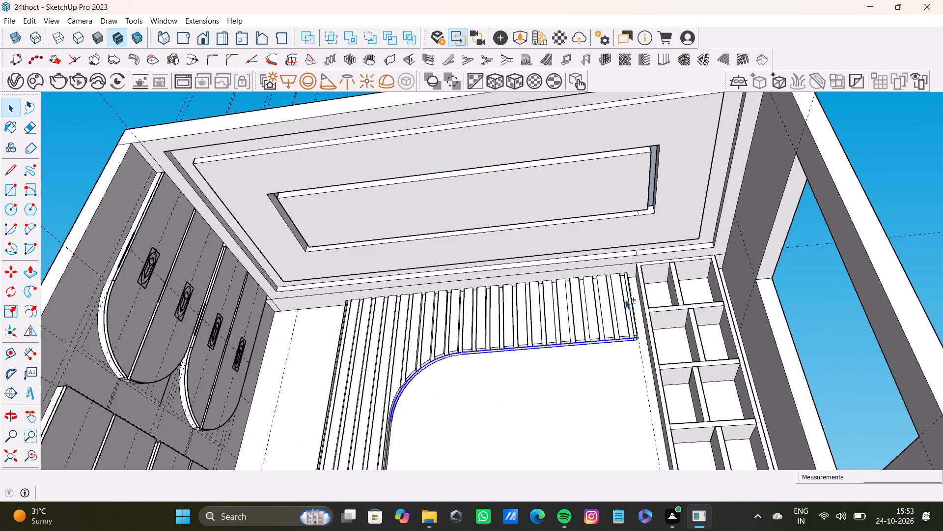
shift+scroll(625, 300, up, 16)
middle_drag(636, 298, 540, 303)
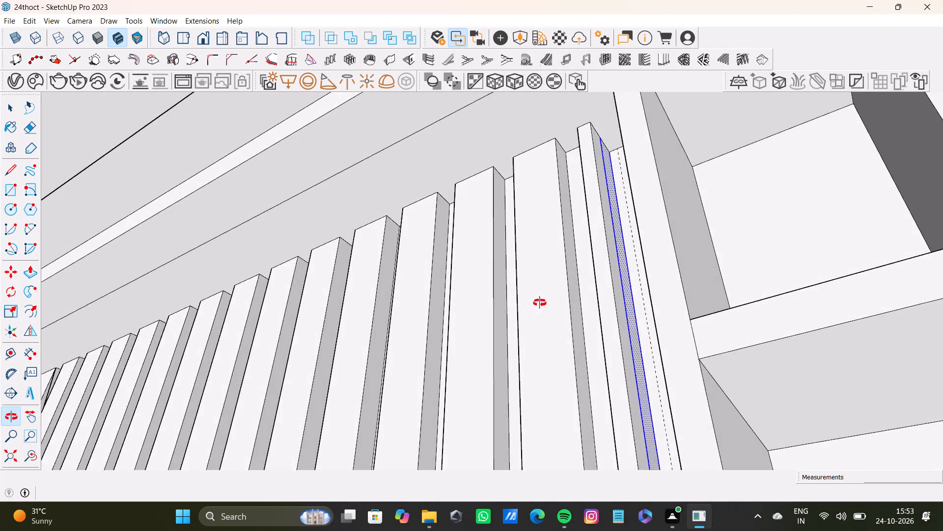
middle_drag(540, 303, 732, 359)
Add the long straight vertical strip along the tall flutes, below the curved corner, to the selection: its face and both long edges.
scroll(571, 350, down, 14)
shift+middle_drag(485, 353, 591, 298)
shift+scroll(405, 360, down, 4)
shift+middle_drag(399, 362, 440, 222)
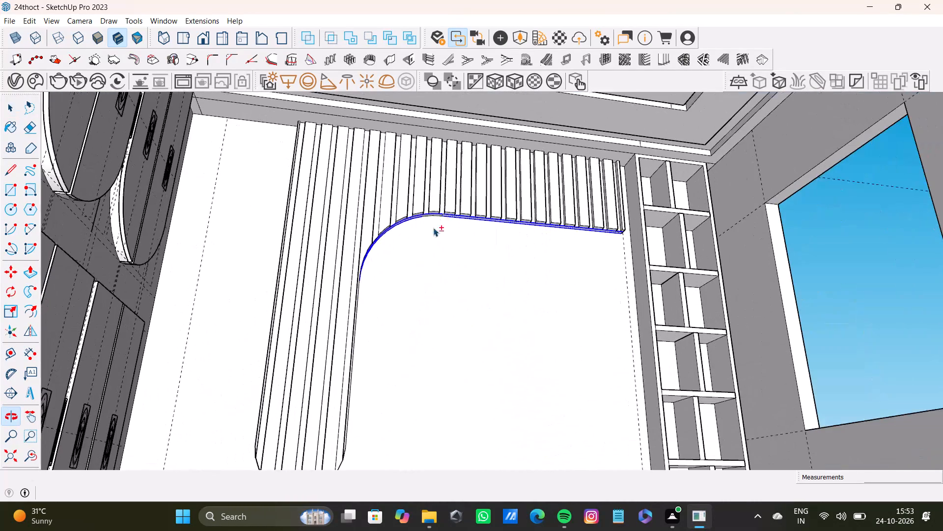
shift+middle_drag(479, 258, 495, 186)
shift+scroll(433, 276, up, 7)
middle_drag(326, 394, 437, 245)
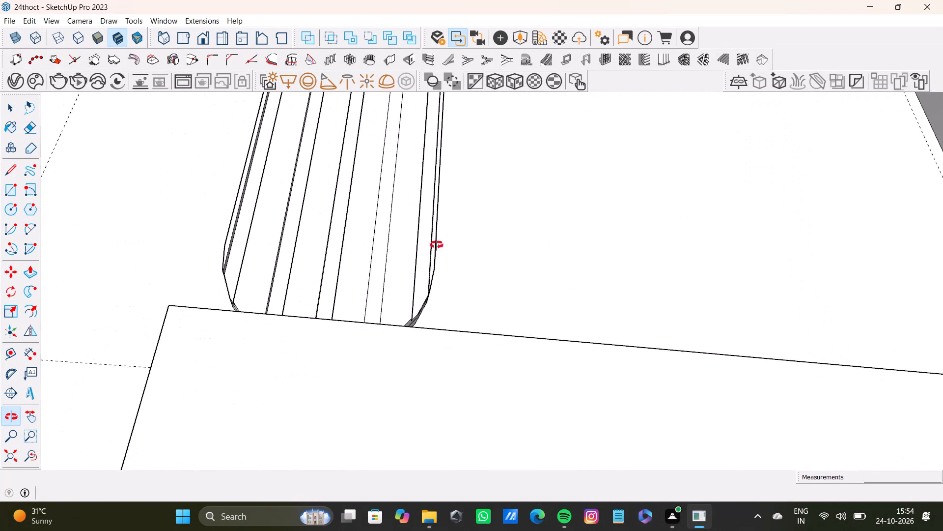
middle_drag(437, 245, 304, 297)
shift+scroll(435, 284, up, 7)
shift+middle_drag(471, 253, 358, 453)
shift+scroll(402, 286, down, 3)
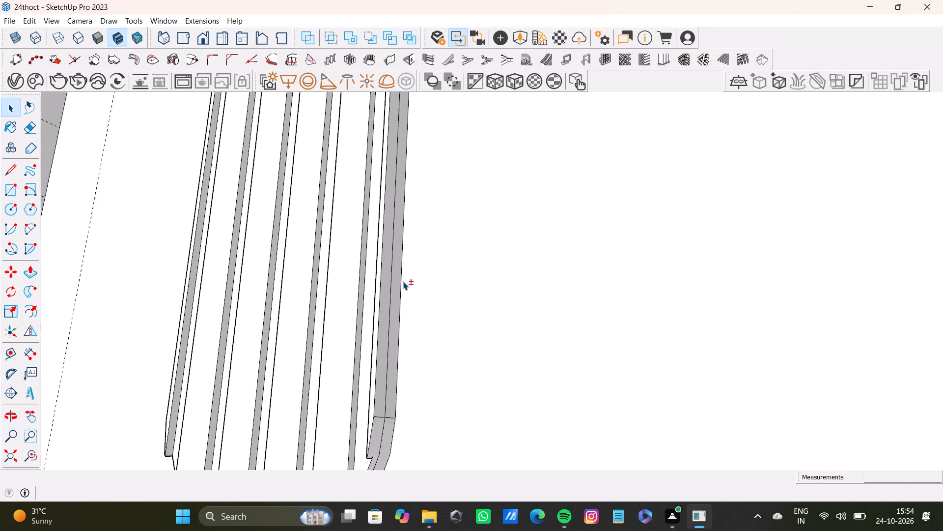
shift+scroll(403, 281, down, 11)
shift+middle_drag(401, 216, 372, 317)
shift+scroll(375, 269, up, 12)
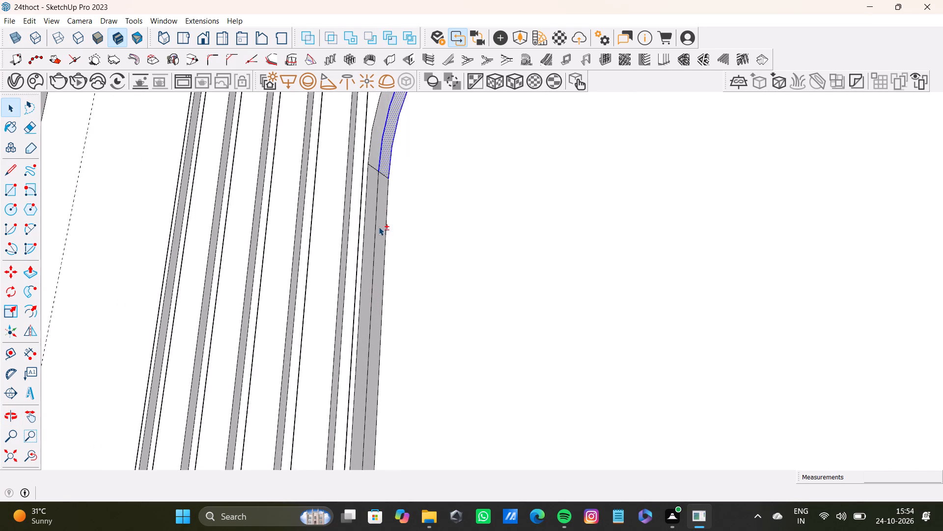
shift+scroll(379, 227, up, 2)
shift+click(373, 242)
shift+click(378, 251)
shift+click(388, 260)
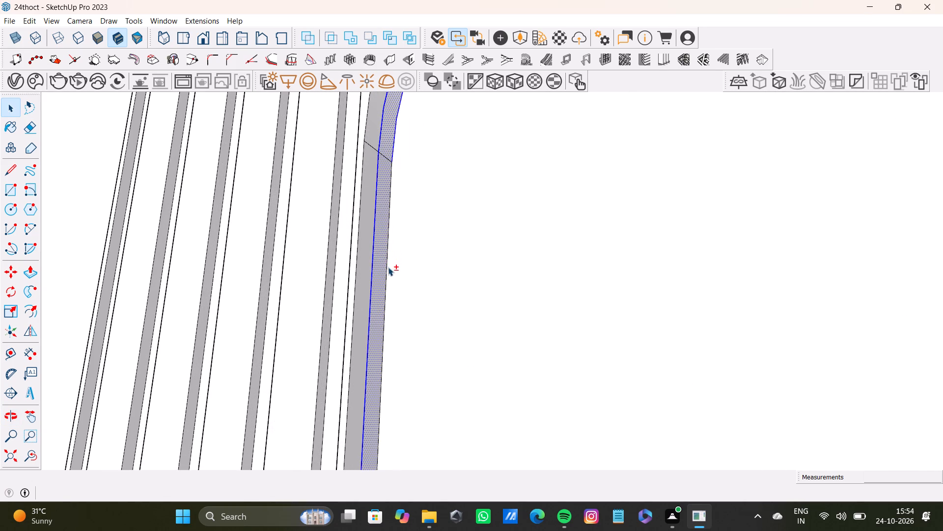
Add the curved strip around the rounded bottom end of the tall flutes to the selection: its inner edge, outer edge and face.
shift+scroll(388, 270, down, 7)
shift+middle_drag(415, 368, 419, 181)
shift+scroll(415, 289, down, 1)
shift+middle_drag(406, 343, 427, 145)
shift+scroll(400, 257, up, 8)
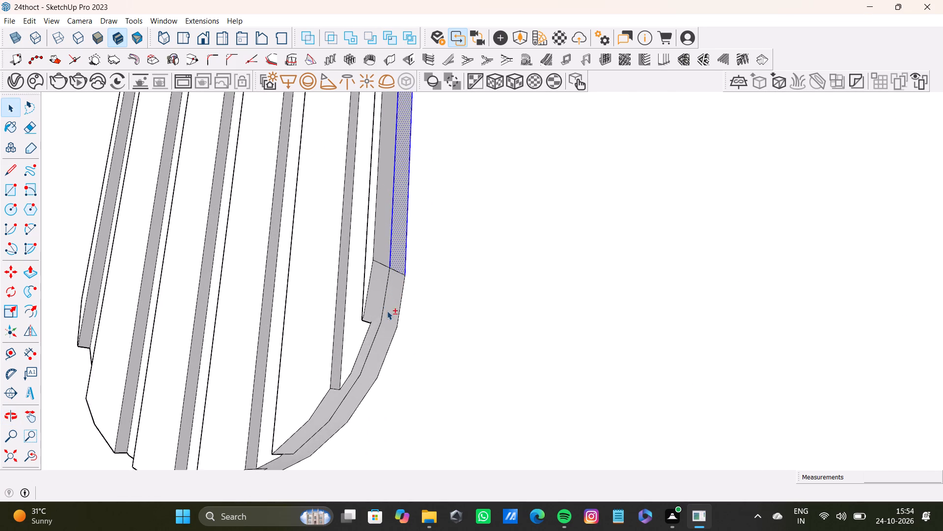
shift+click(381, 318)
shift+click(387, 322)
shift+click(396, 330)
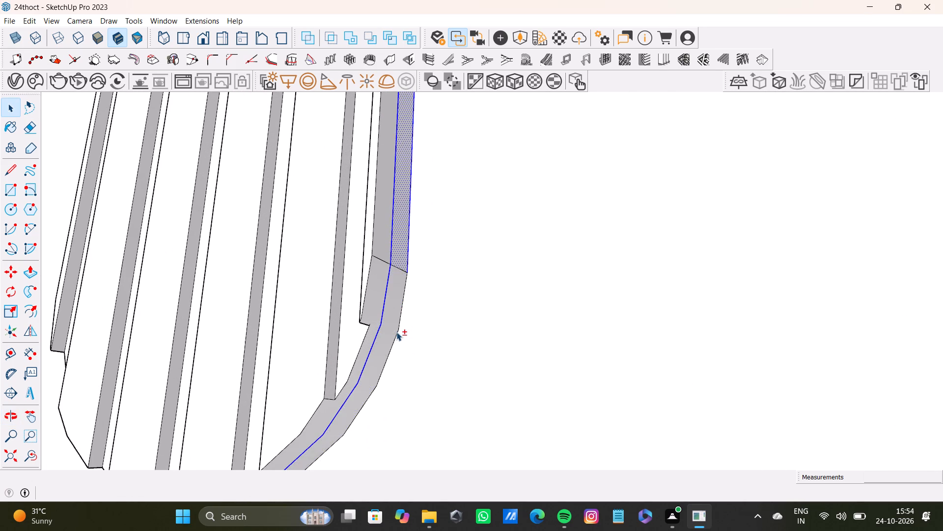
shift+scroll(396, 332, down, 4)
shift+click(396, 333)
shift+click(389, 333)
shift+scroll(383, 352, down, 4)
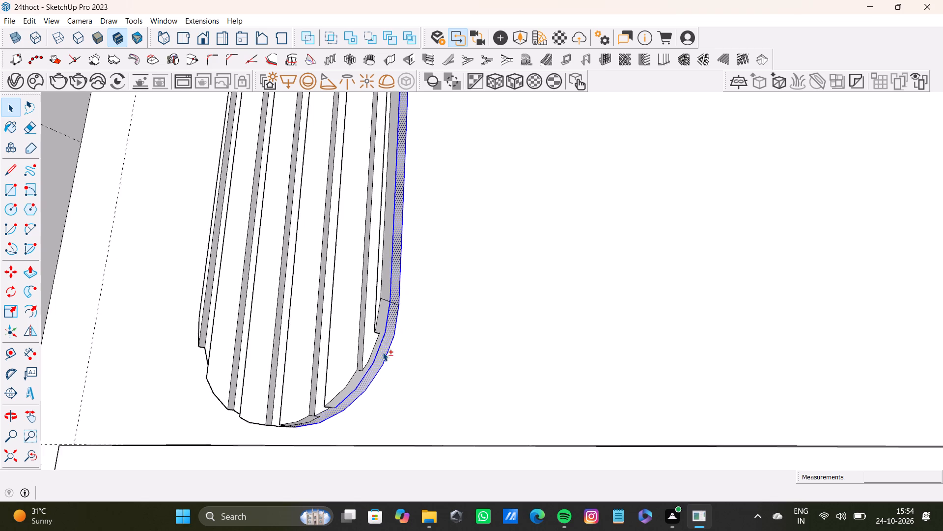
Add the straight vertical strip on the opposite side of the tall flutes to the selection: outer edge, face and inner edge.
shift+middle_drag(383, 352, 442, 308)
shift+scroll(431, 319, up, 5)
middle_drag(383, 333, 628, 410)
shift+scroll(207, 343, down, 4)
shift+middle_drag(207, 343, 487, 400)
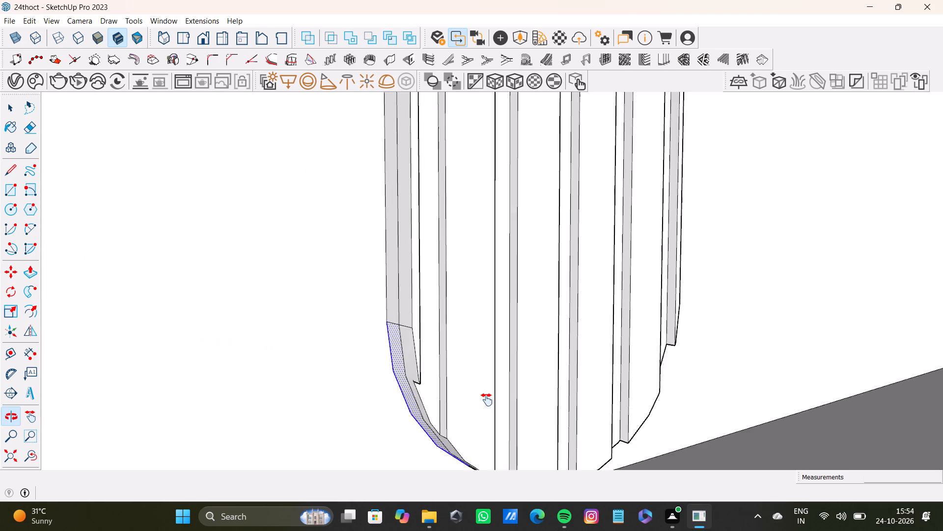
shift+middle_drag(487, 400, 495, 451)
shift+scroll(421, 407, up, 10)
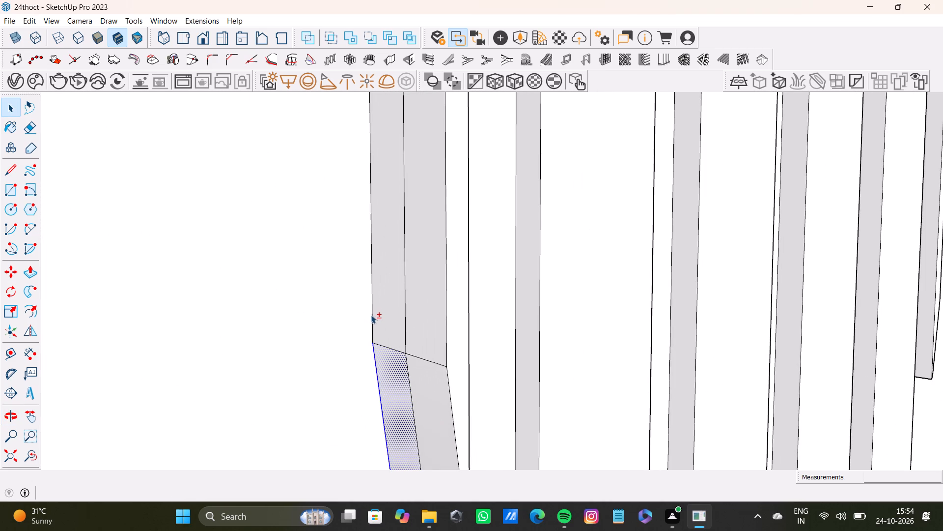
shift+click(372, 316)
shift+click(381, 316)
shift+click(404, 328)
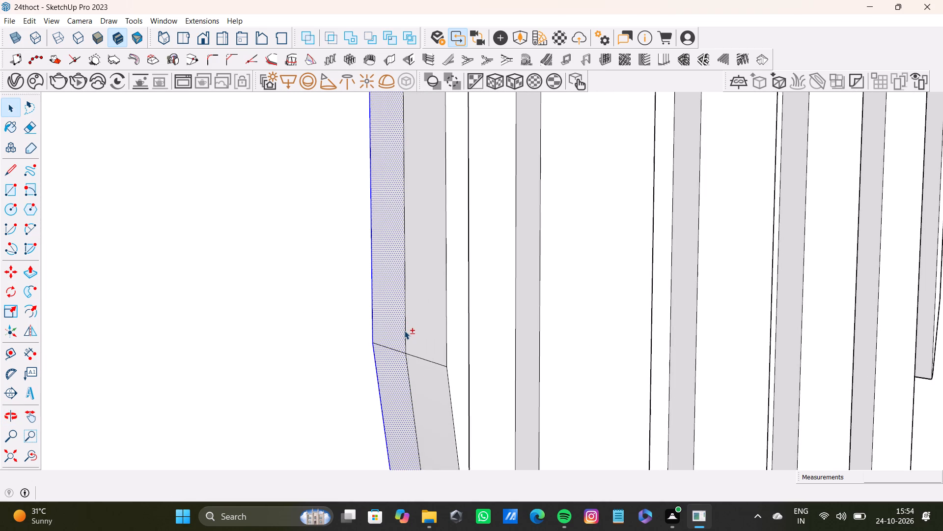
Add the inner edge pieces of the curved bottom strip, next to that straight strip and between the first flutes, to the selection.
shift+click(412, 390)
shift+scroll(413, 390, down, 10)
shift+middle_drag(438, 384, 381, 138)
shift+scroll(495, 336, up, 2)
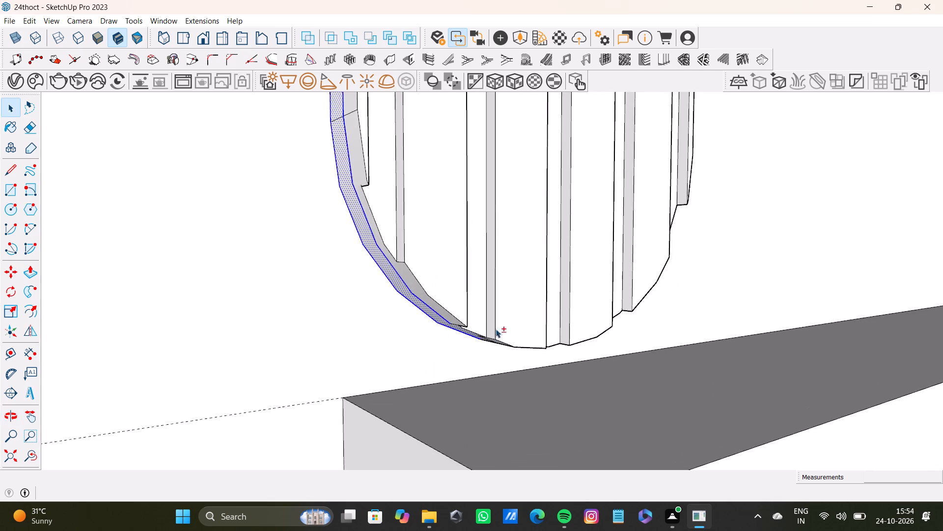
shift+middle_drag(502, 322, 462, 211)
shift+scroll(465, 255, up, 11)
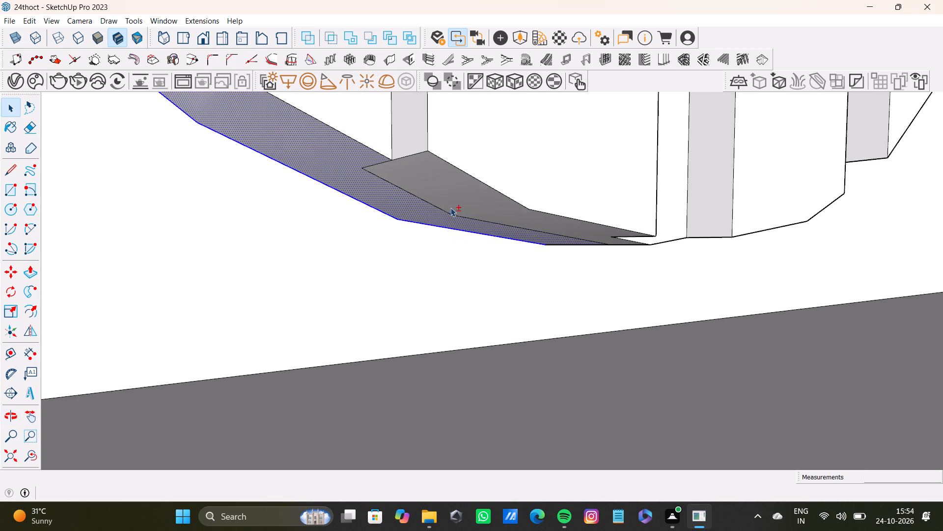
shift+middle_drag(450, 207, 547, 260)
shift+scroll(450, 207, up, 1)
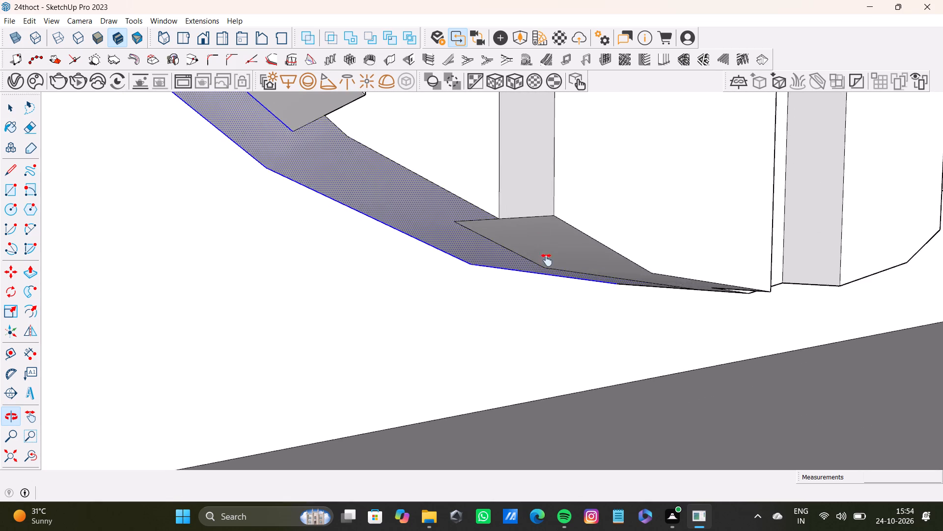
shift+middle_drag(547, 260, 511, 211)
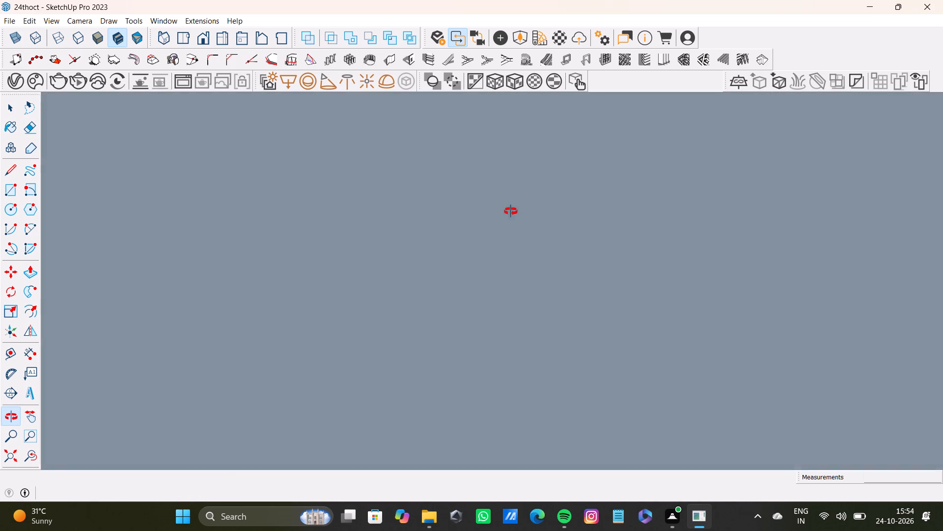
shift+middle_drag(511, 211, 426, 235)
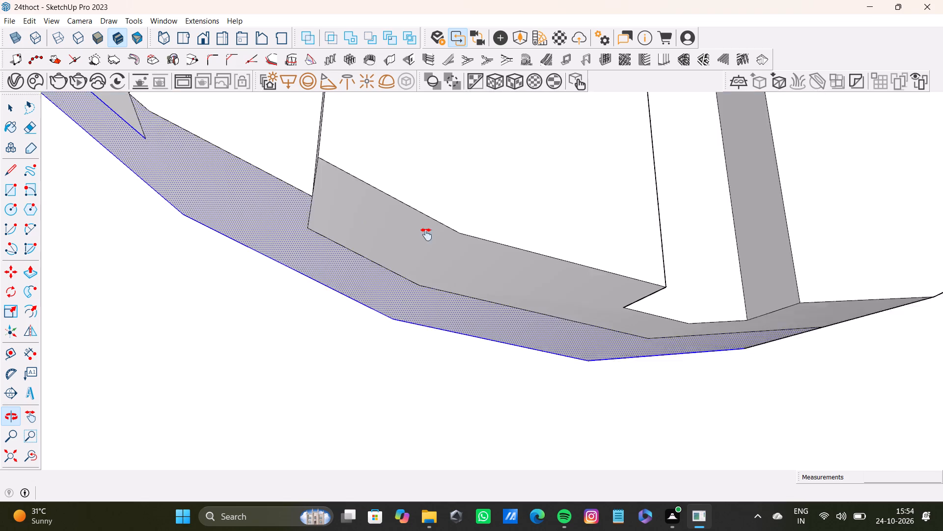
shift+middle_drag(426, 235, 519, 270)
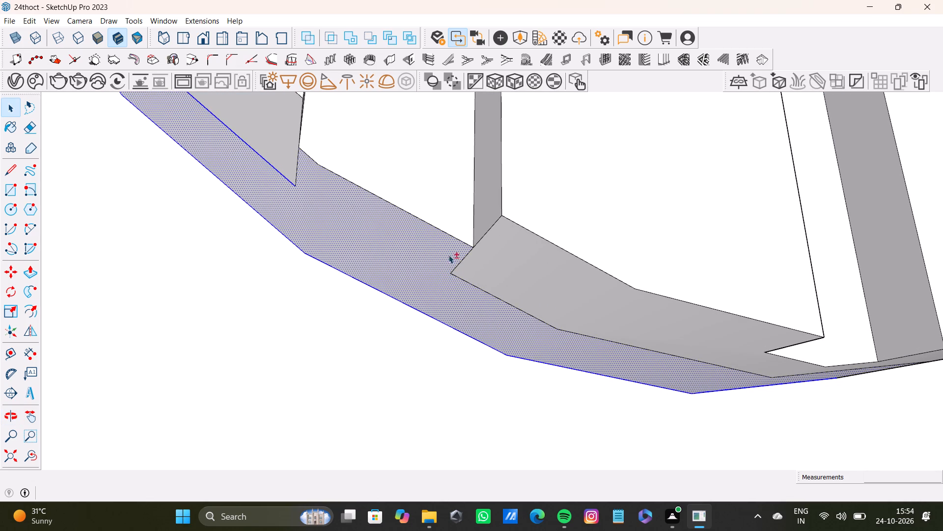
shift+click(335, 173)
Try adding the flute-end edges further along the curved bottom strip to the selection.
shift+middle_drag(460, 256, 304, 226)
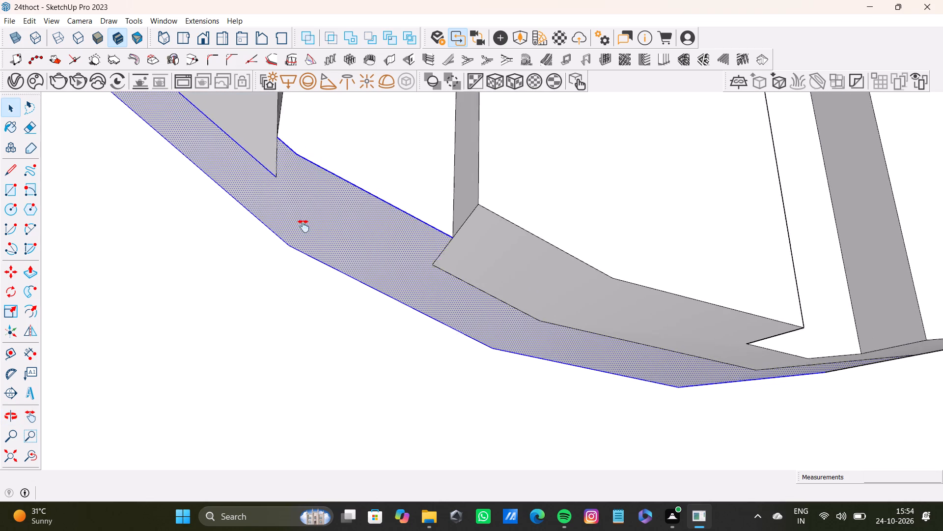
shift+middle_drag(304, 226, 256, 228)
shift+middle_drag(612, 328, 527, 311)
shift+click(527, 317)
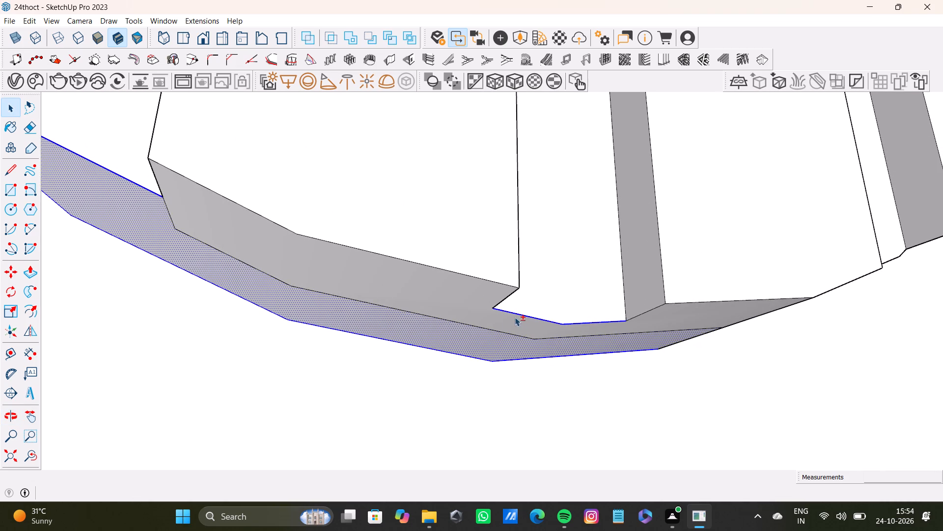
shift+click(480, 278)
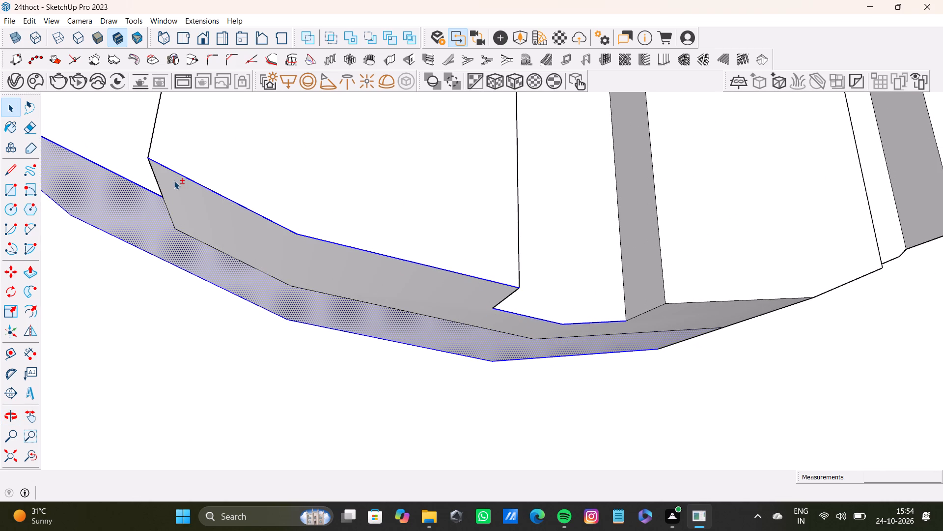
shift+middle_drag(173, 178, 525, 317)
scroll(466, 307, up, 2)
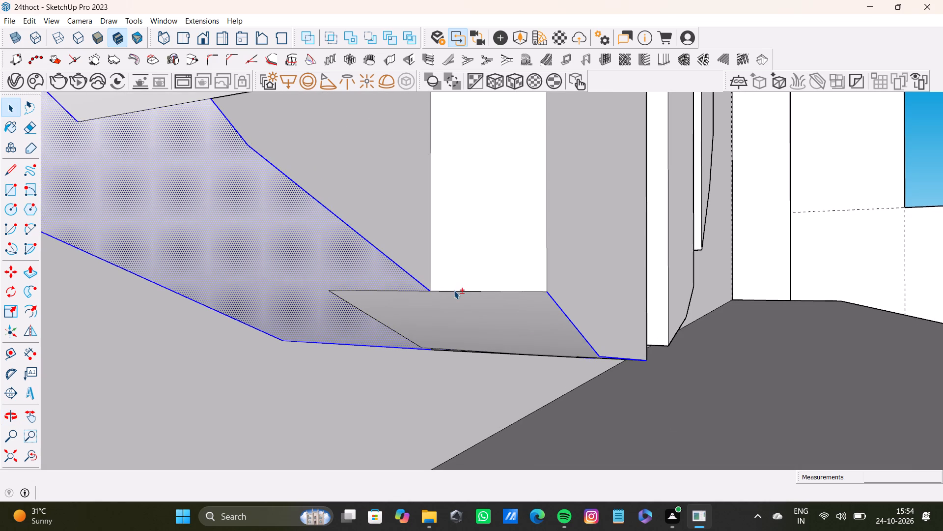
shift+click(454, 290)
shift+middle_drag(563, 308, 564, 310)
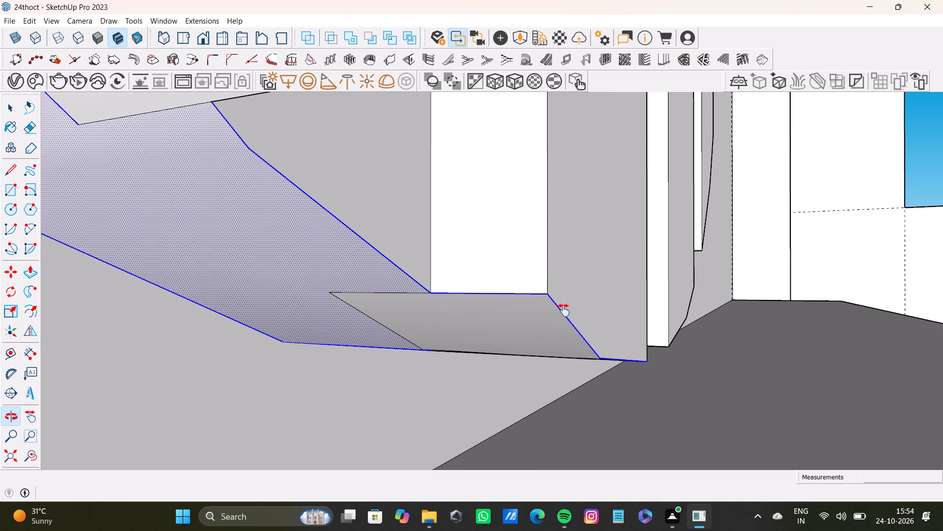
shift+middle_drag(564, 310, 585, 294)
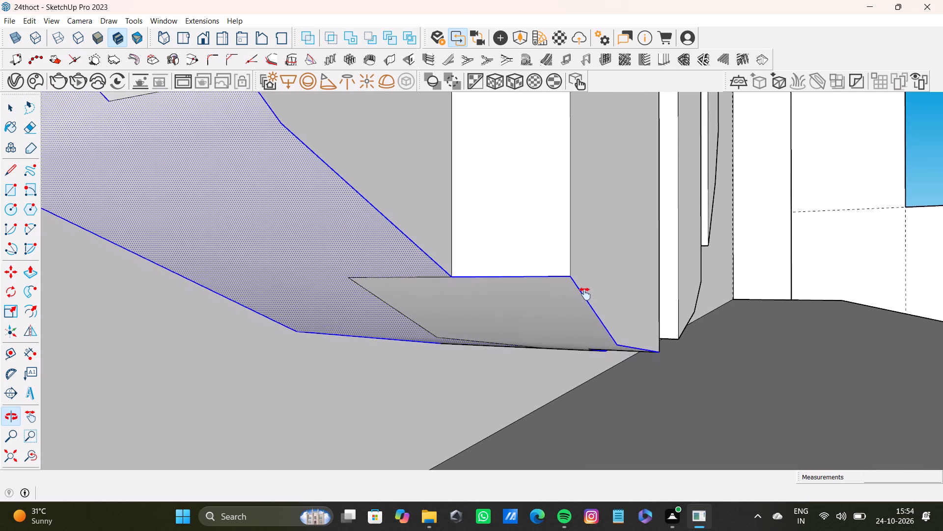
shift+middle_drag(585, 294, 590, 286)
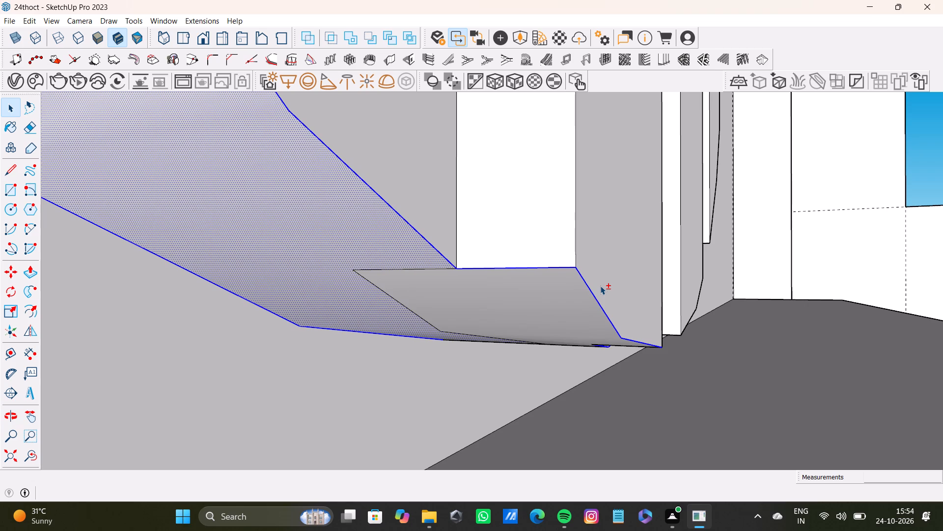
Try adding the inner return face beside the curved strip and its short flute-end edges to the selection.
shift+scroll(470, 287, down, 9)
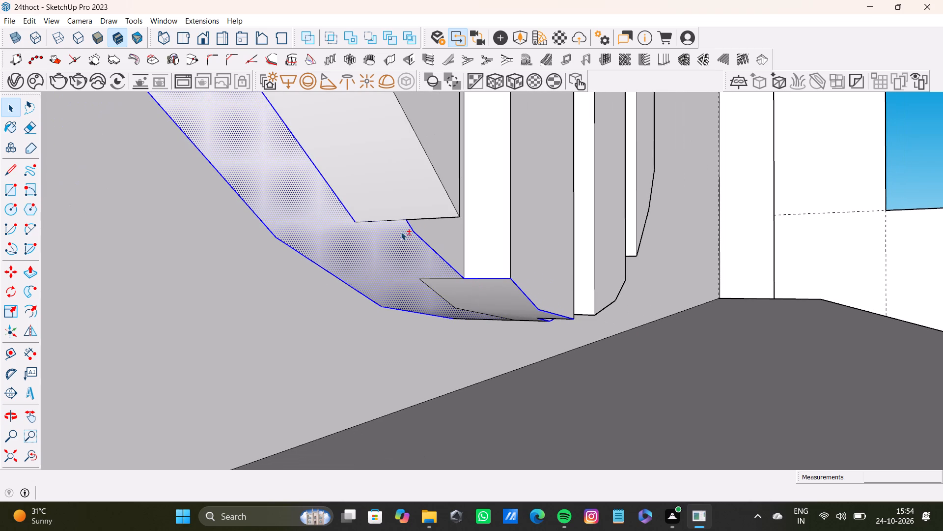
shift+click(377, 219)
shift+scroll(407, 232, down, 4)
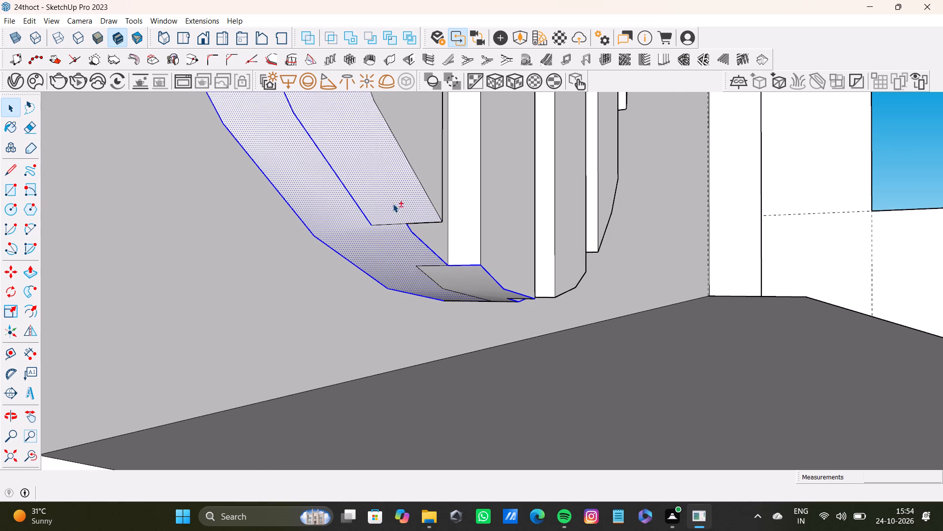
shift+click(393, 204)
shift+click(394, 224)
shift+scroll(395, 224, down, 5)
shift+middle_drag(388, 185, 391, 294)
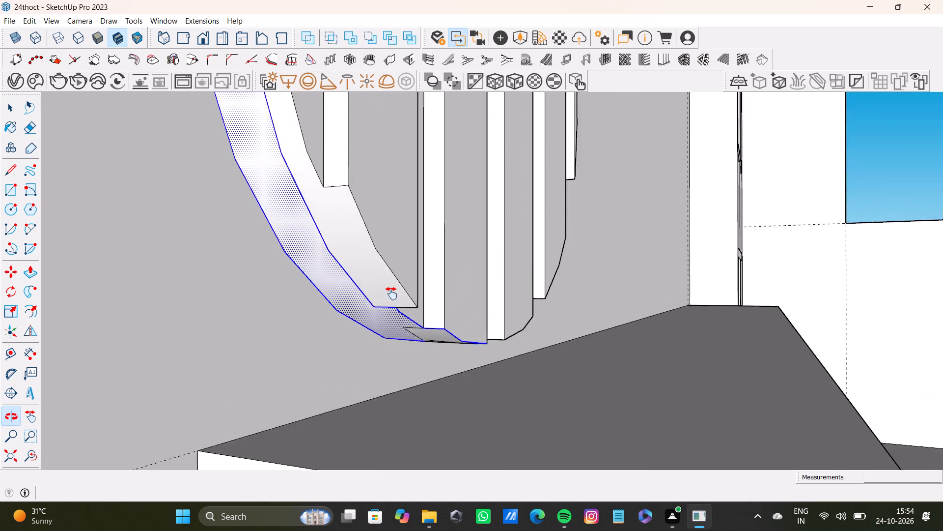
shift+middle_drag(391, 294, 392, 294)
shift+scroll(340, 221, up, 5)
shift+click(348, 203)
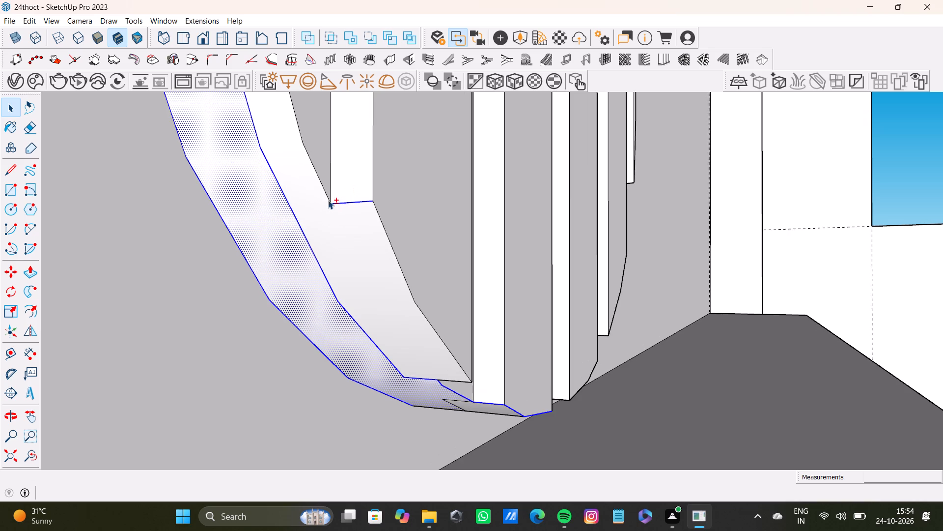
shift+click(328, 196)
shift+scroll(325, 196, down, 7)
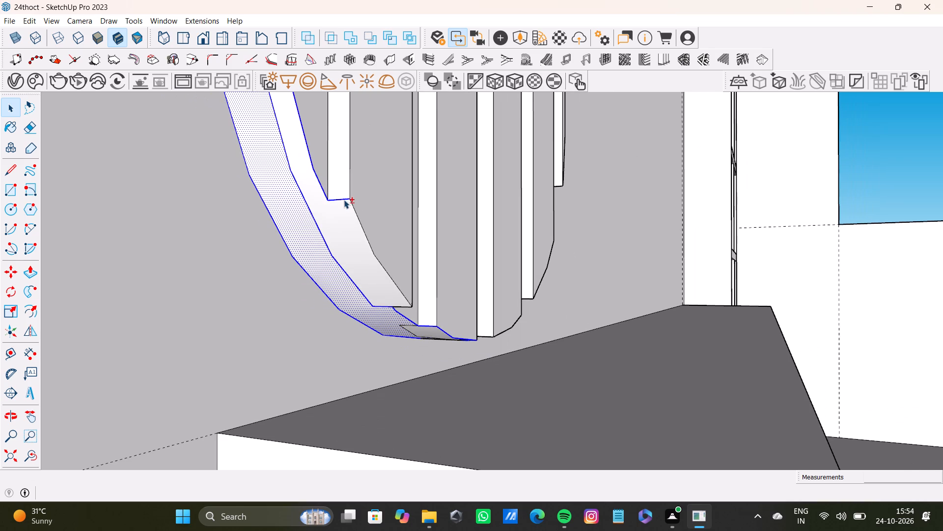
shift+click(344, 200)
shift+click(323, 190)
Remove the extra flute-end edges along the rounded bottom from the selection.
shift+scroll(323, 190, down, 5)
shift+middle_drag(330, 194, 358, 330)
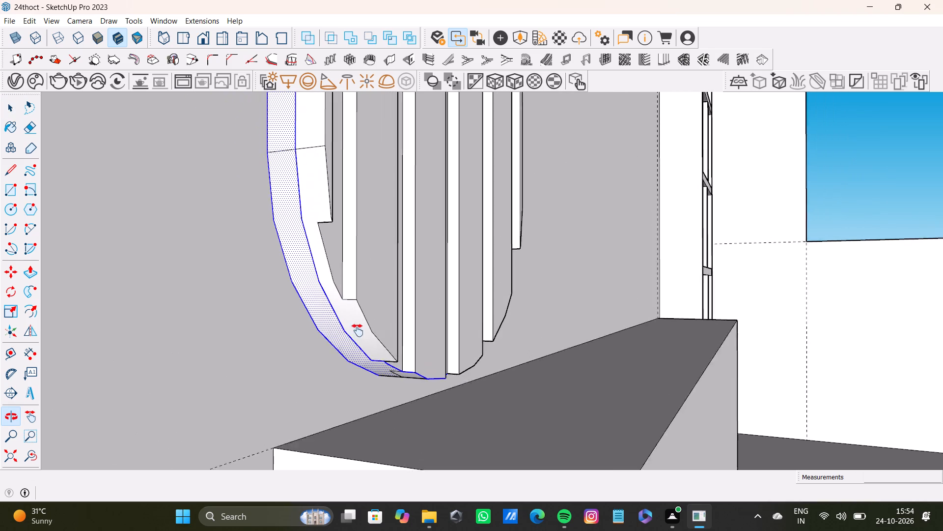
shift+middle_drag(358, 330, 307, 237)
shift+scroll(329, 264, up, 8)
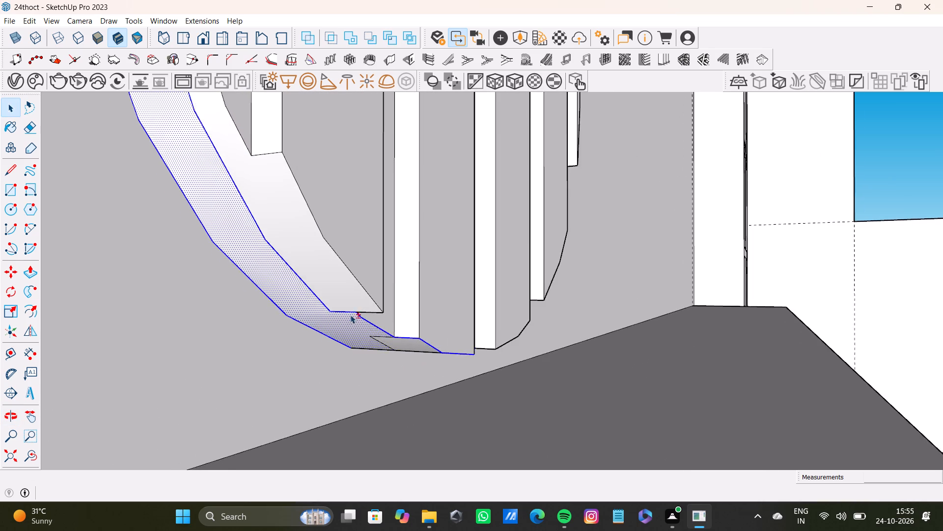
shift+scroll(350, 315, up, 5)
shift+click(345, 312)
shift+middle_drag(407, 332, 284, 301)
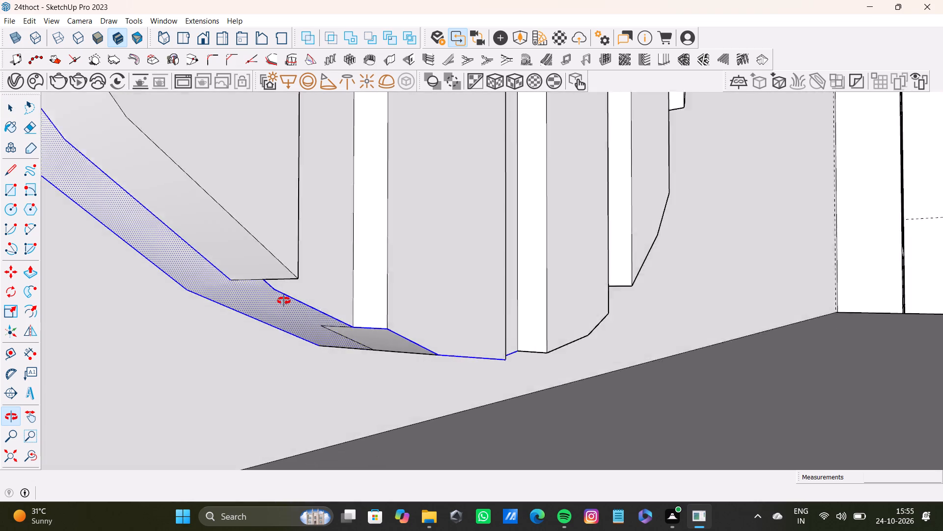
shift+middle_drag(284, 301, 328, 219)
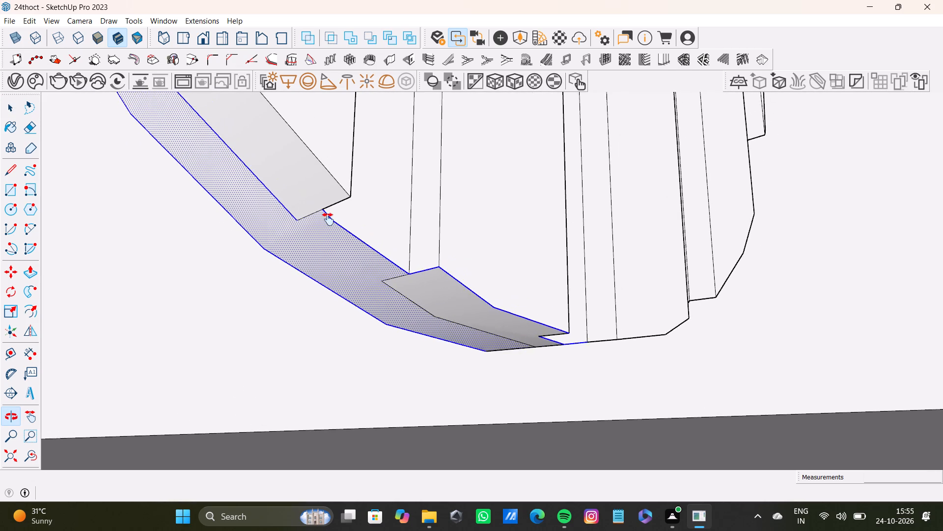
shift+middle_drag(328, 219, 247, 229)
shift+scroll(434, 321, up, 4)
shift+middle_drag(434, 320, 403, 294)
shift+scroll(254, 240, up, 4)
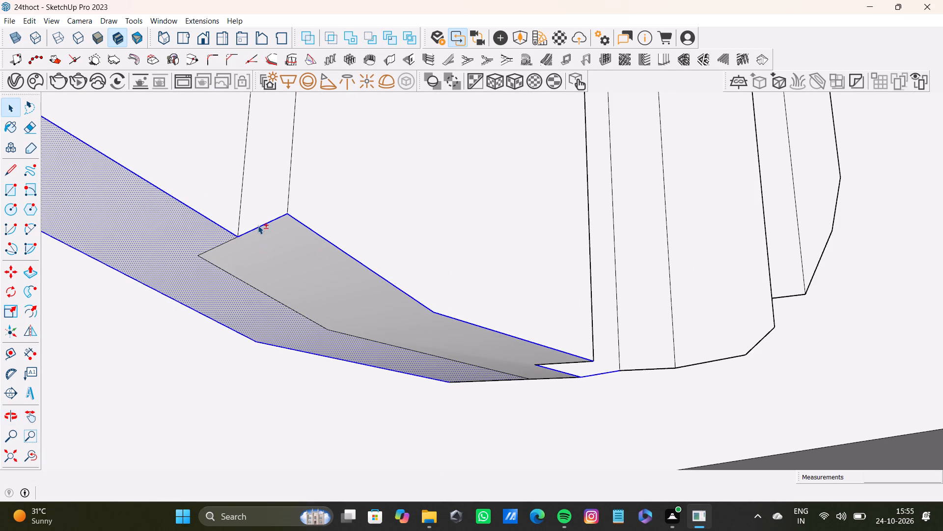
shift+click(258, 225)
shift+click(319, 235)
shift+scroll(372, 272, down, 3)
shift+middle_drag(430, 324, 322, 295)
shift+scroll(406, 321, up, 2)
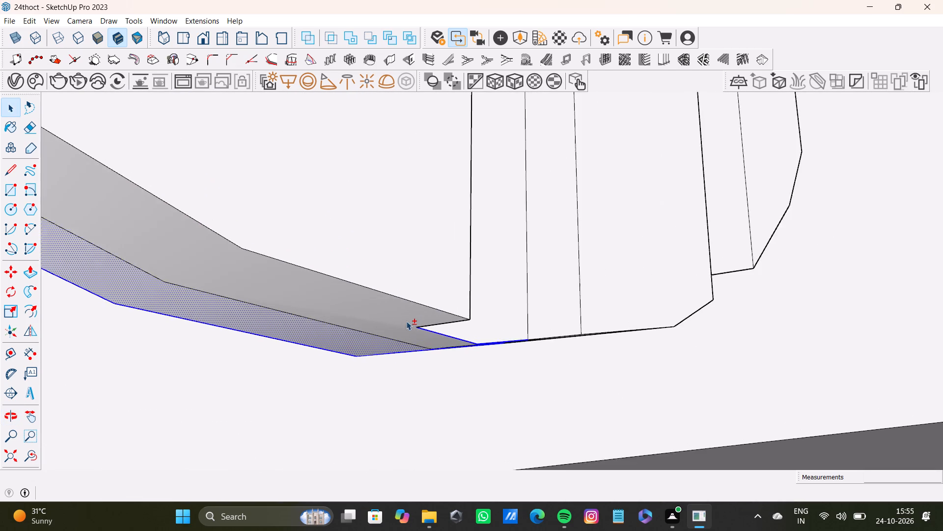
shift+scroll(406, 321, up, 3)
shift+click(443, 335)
Examine the selected strip around the rounded bottom end and up to the top of the tall flutes at the ceiling.
shift+scroll(497, 349, down, 2)
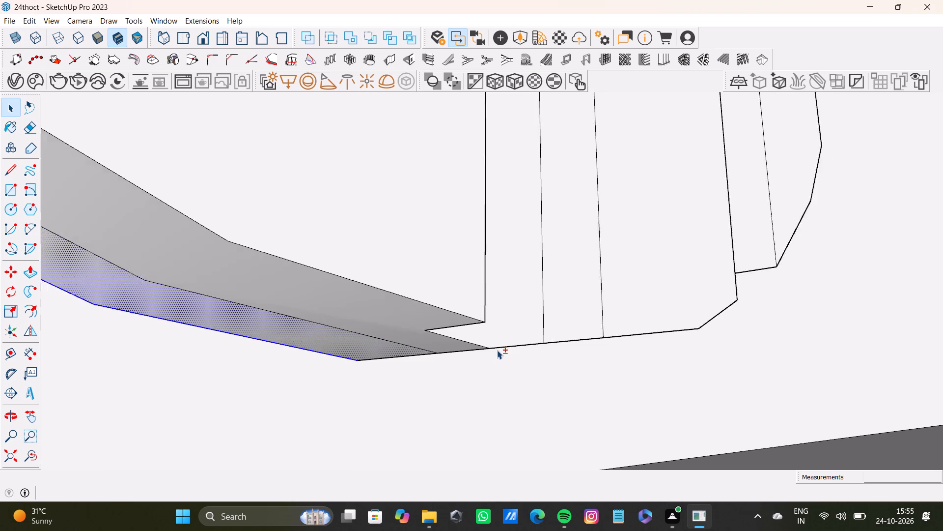
shift+scroll(497, 350, down, 2)
shift+middle_drag(498, 354, 451, 368)
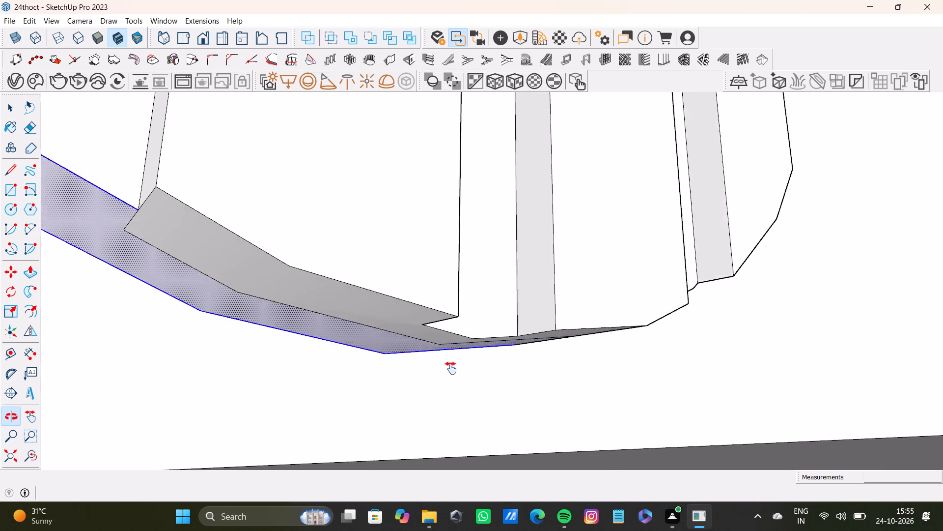
shift+middle_drag(451, 368, 243, 369)
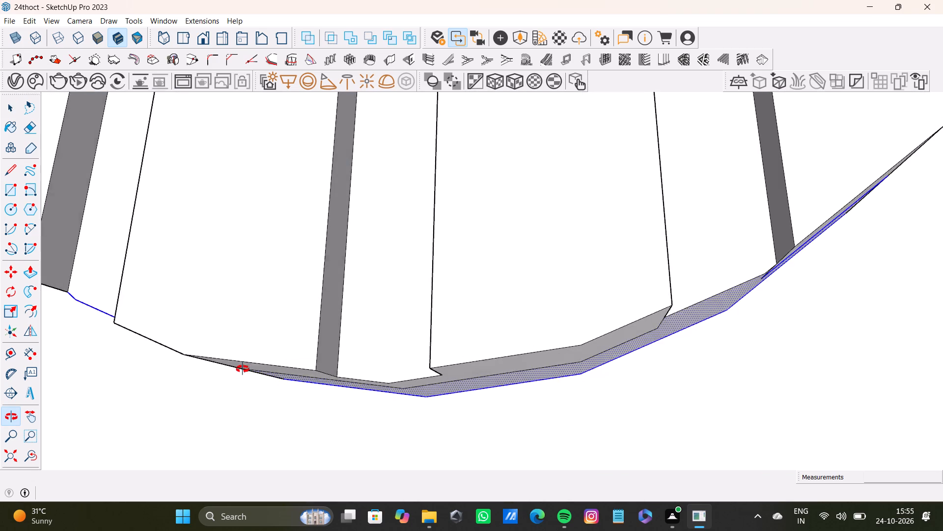
shift+middle_drag(243, 369, 167, 353)
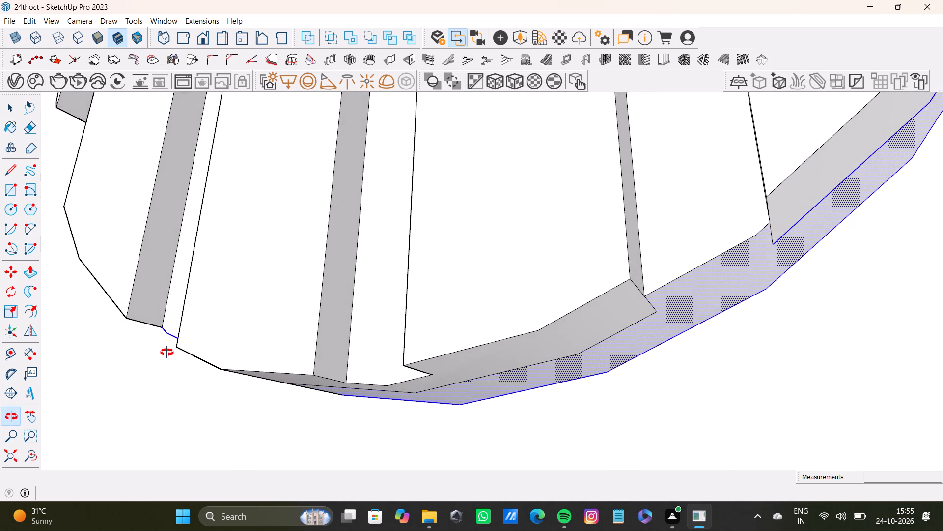
shift+middle_drag(167, 353, 416, 394)
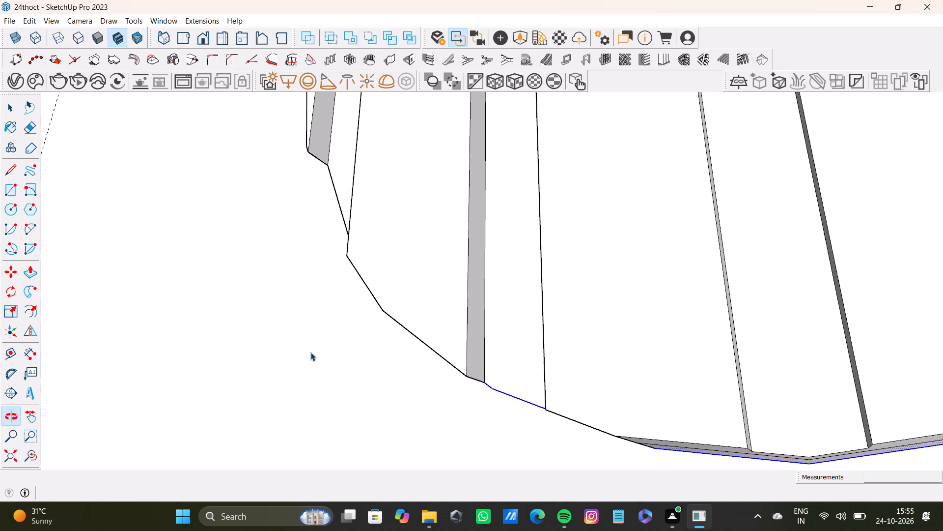
middle_drag(214, 312, 469, 354)
scroll(427, 327, down, 9)
shift+middle_drag(359, 242, 359, 413)
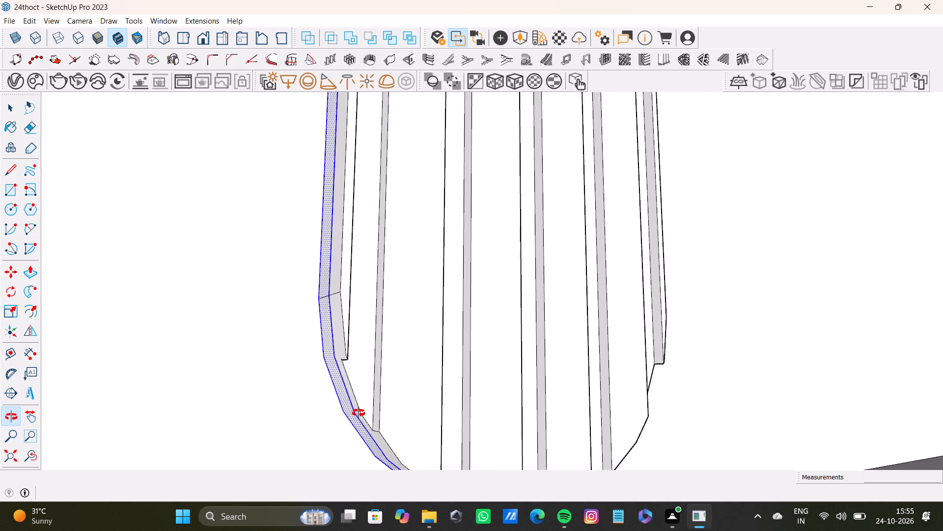
shift+middle_drag(359, 413, 391, 425)
scroll(391, 364, down, 4)
shift+middle_drag(376, 278, 377, 448)
scroll(366, 390, down, 4)
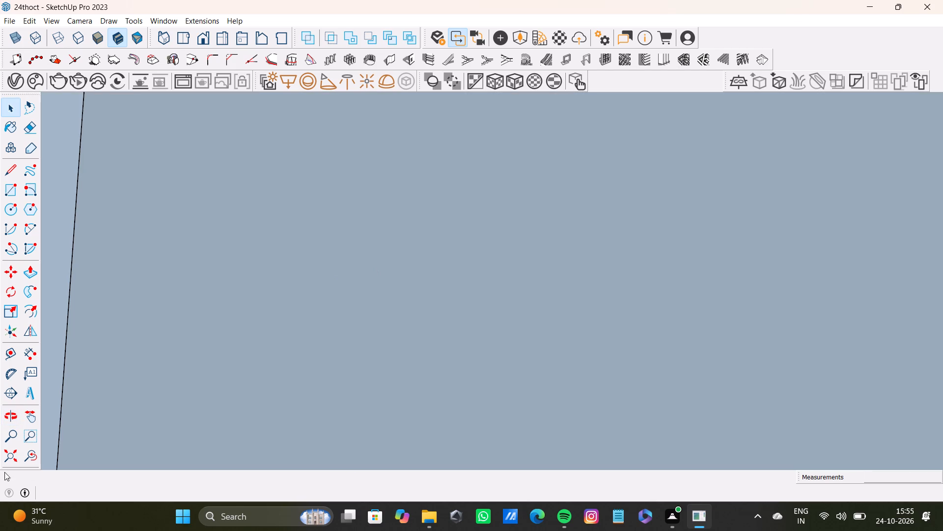
click(30, 453)
click(14, 452)
shift+middle_drag(325, 303, 21, 469)
shift+scroll(524, 375, up, 7)
shift+middle_drag(574, 336, 397, 356)
scroll(261, 330, up, 16)
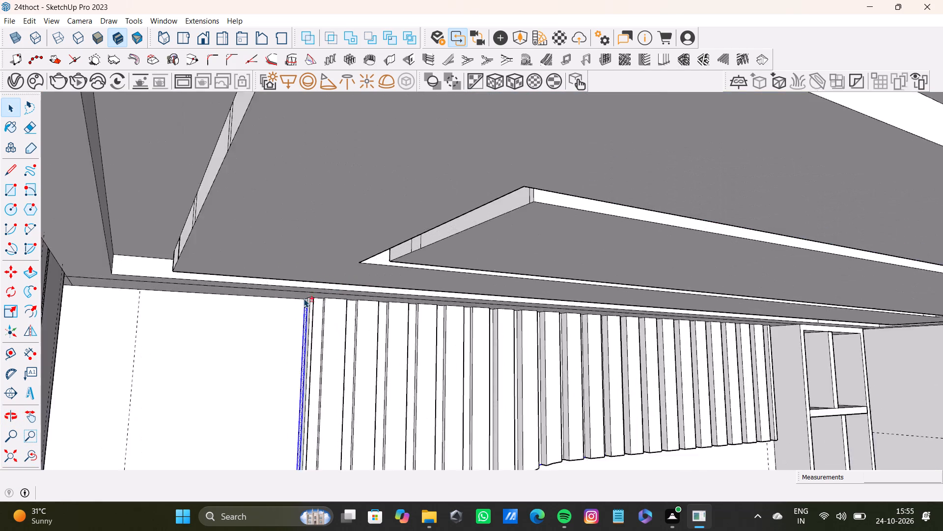
Add the short upper segment at the ceiling to the selected edge strip, group it and convert the group to a V-Ray mesh light.
scroll(304, 298, up, 20)
scroll(304, 298, up, 3)
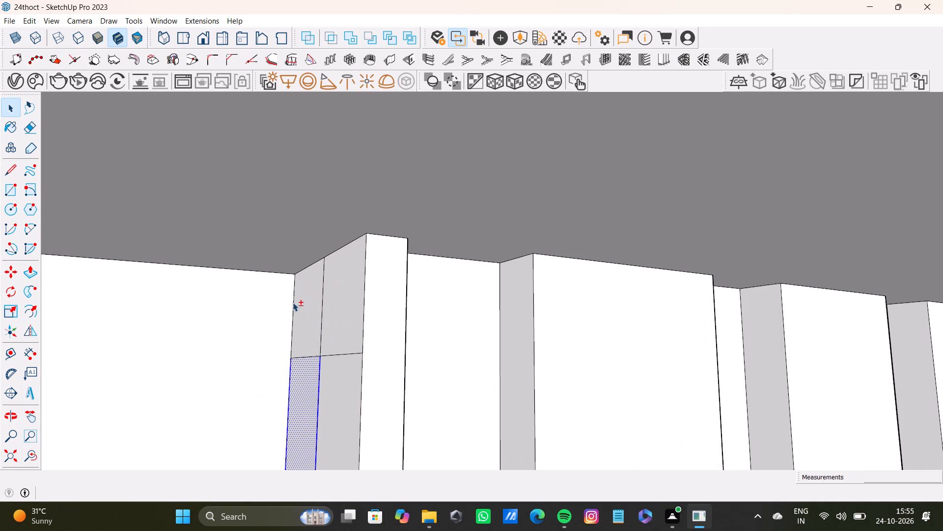
shift+click(293, 302)
shift+click(321, 307)
shift+click(314, 309)
shift+right_click(310, 322)
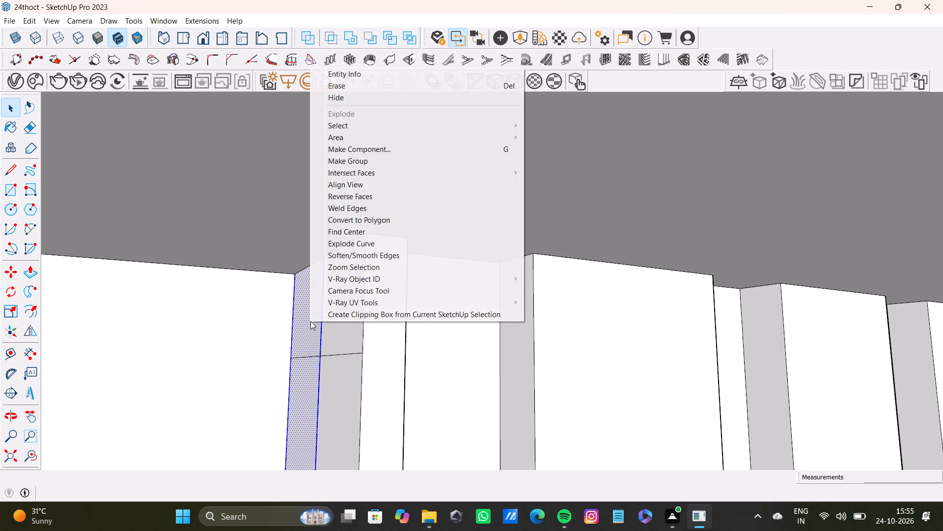
shift+click(354, 160)
shift+click(402, 80)
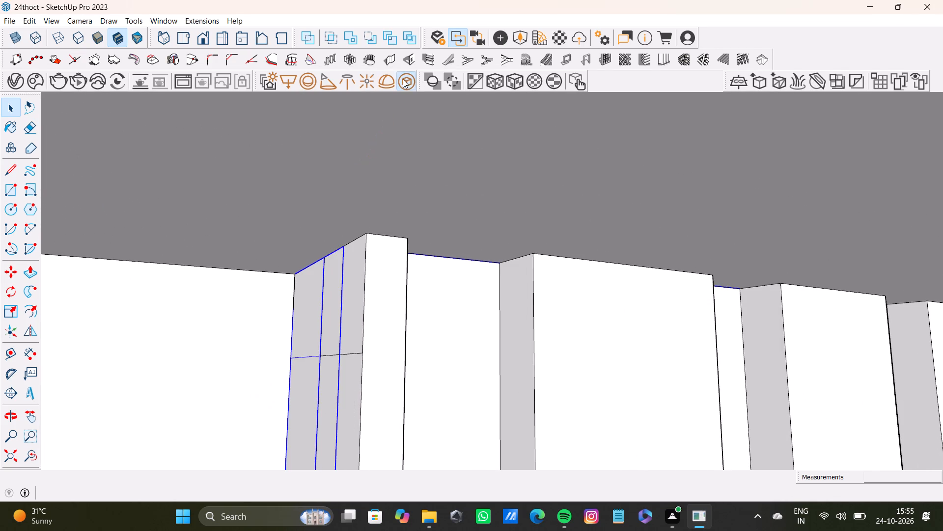
key(space)
Clear the strip light's selection and examine the whole room in the full model view.
click(29, 457)
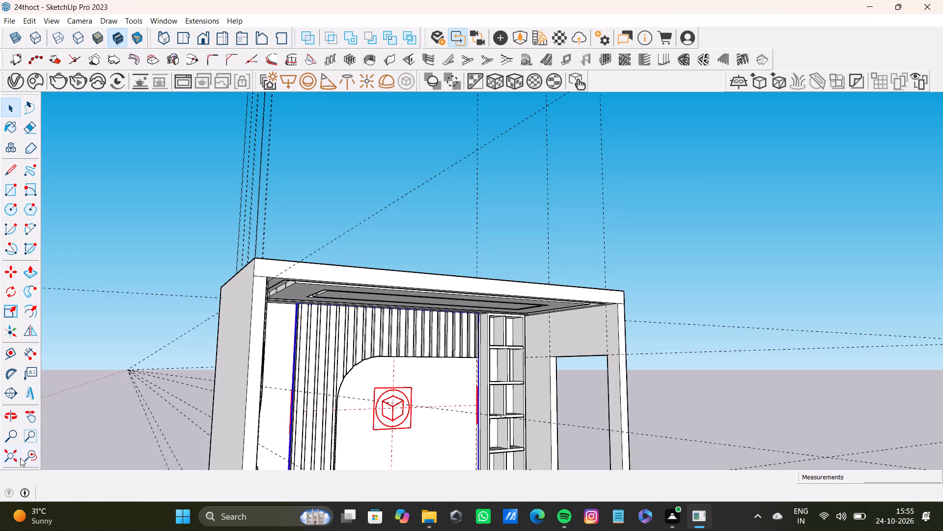
click(13, 458)
middle_drag(679, 324, 438, 306)
scroll(707, 339, down, 7)
shift+middle_drag(715, 325, 406, 308)
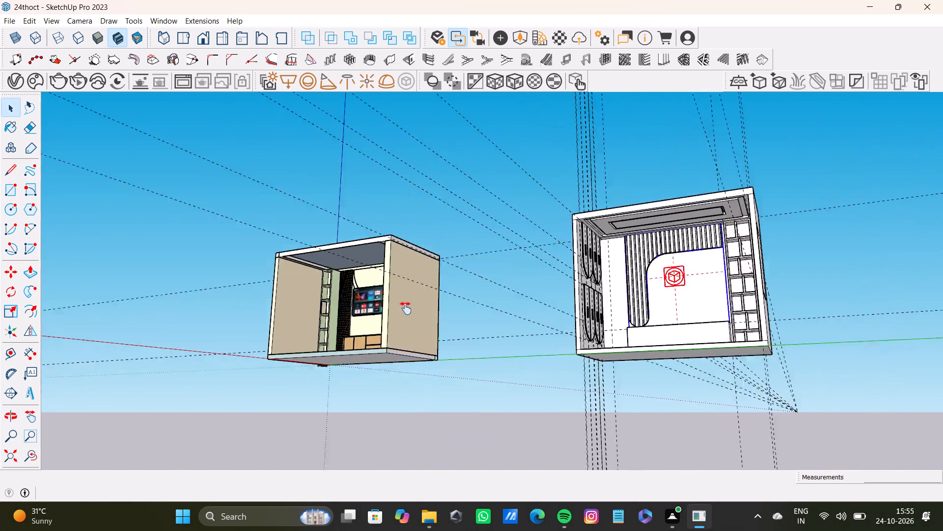
shift+middle_drag(406, 308, 572, 363)
key(space)
click(801, 194)
Draw a narrow V-Ray rectangle light along the front of the ceiling of the shelf unit's top compartment nearest the fluted panel.
scroll(492, 384, up, 8)
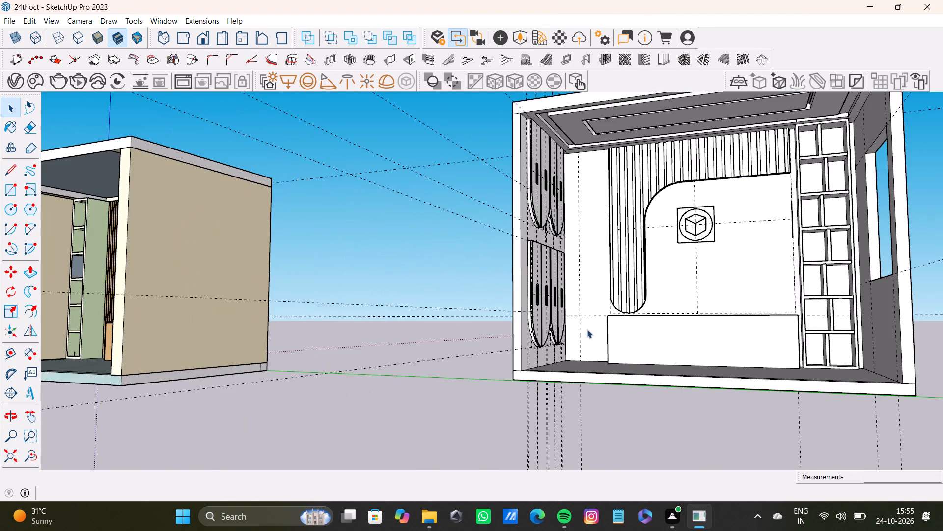
shift+middle_drag(634, 310, 654, 389)
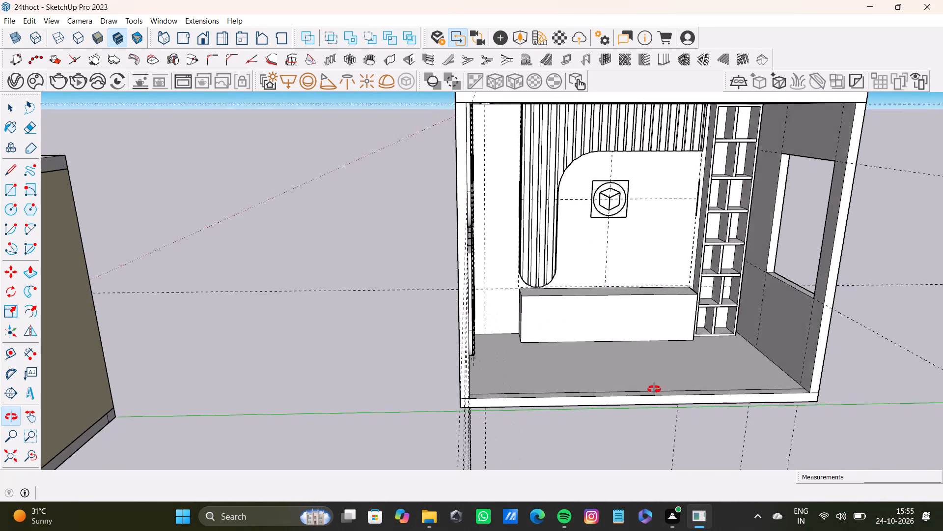
shift+middle_drag(654, 389, 654, 384)
scroll(569, 256, down, 4)
middle_drag(580, 265, 428, 267)
scroll(538, 219, up, 8)
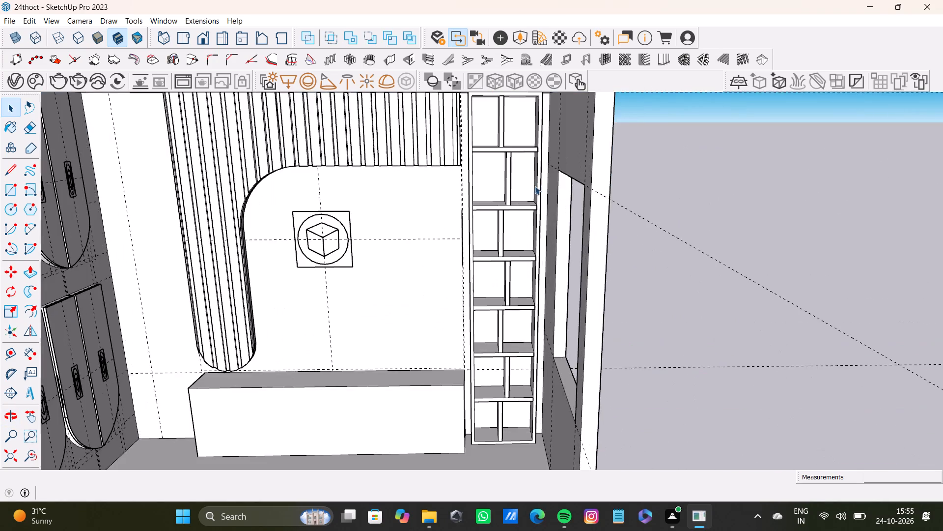
shift+middle_drag(534, 183, 536, 198)
scroll(519, 202, up, 10)
shift+middle_drag(483, 197, 520, 272)
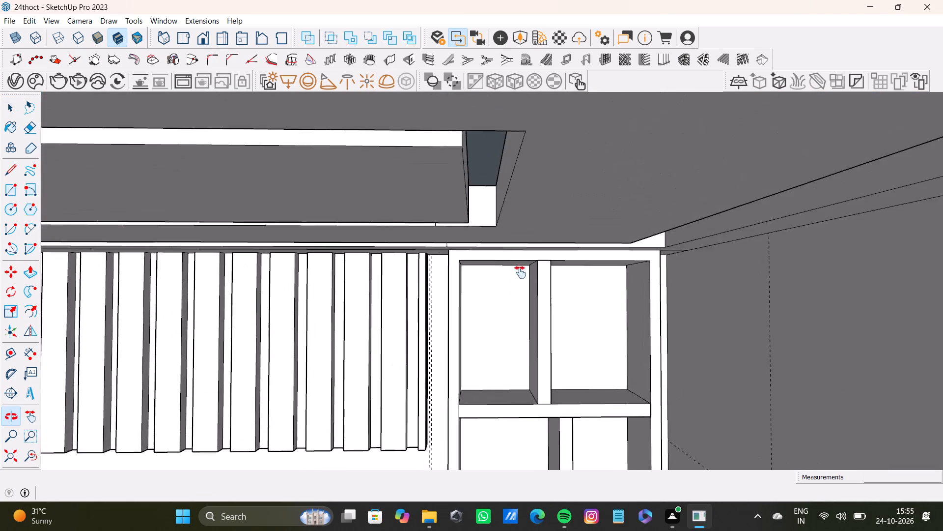
shift+middle_drag(520, 272, 516, 214)
scroll(497, 256, up, 4)
shift+middle_drag(497, 256, 517, 242)
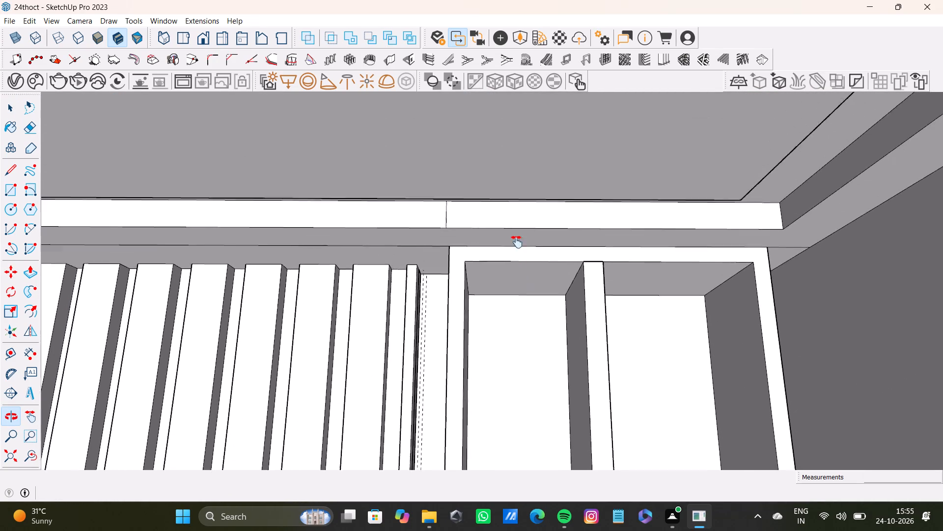
shift+middle_drag(517, 242, 516, 241)
click(293, 78)
scroll(445, 226, up, 4)
middle_drag(509, 282, 446, 260)
scroll(465, 244, up, 5)
click(446, 249)
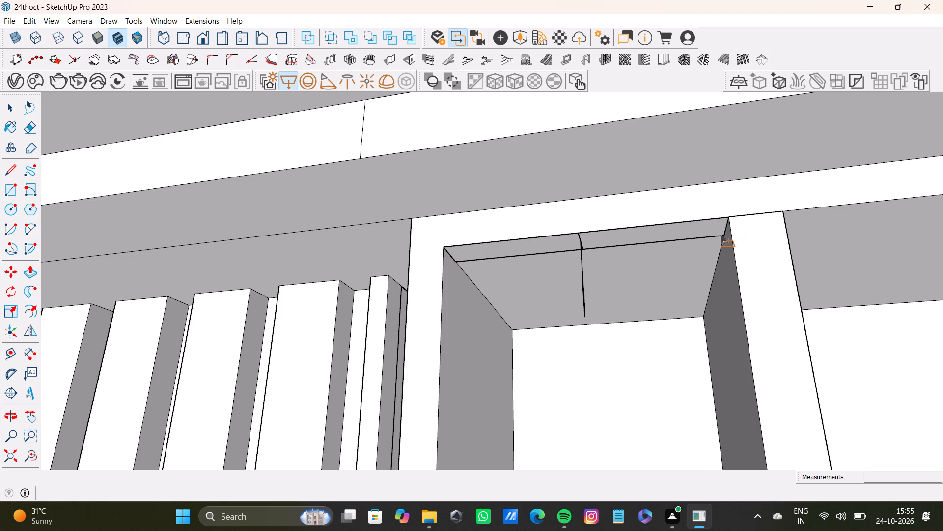
click(721, 235)
Move the compartment's rectangle light 1" straight down from the underside of the shelf unit's top.
key(space)
click(582, 246)
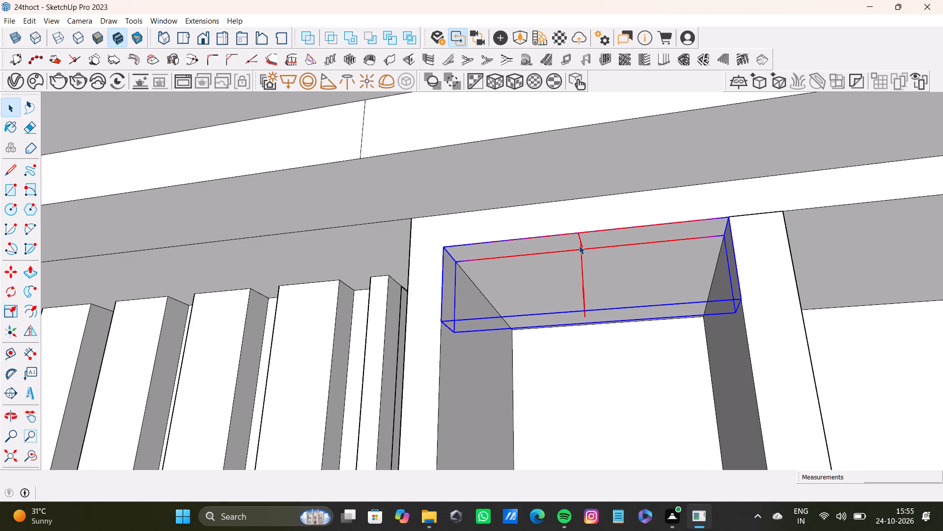
key(m)
click(582, 245)
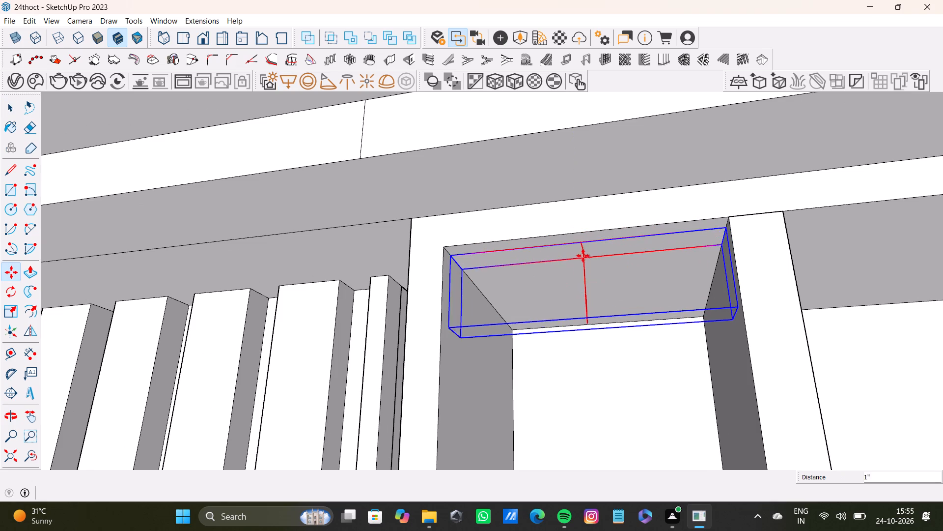
key(Up)
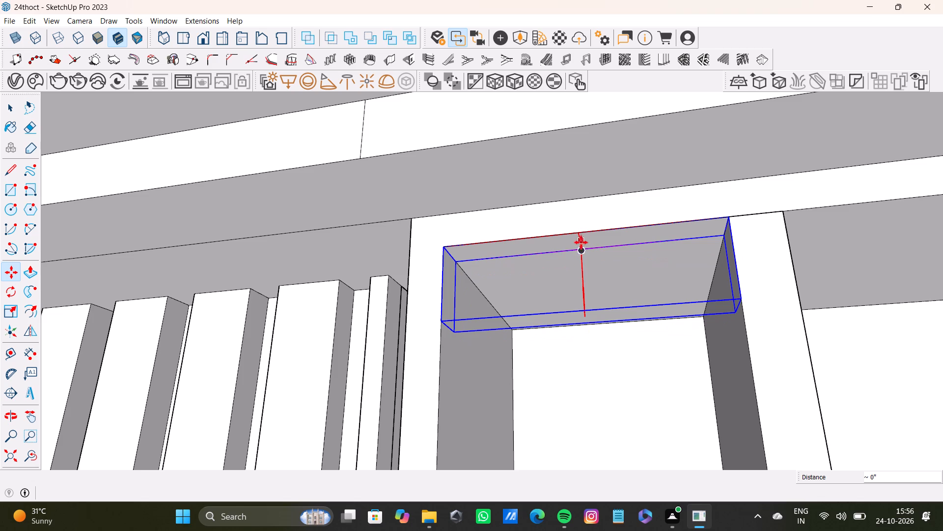
click(581, 241)
scroll(582, 245, up, 7)
middle_drag(582, 245, 526, 260)
click(497, 260)
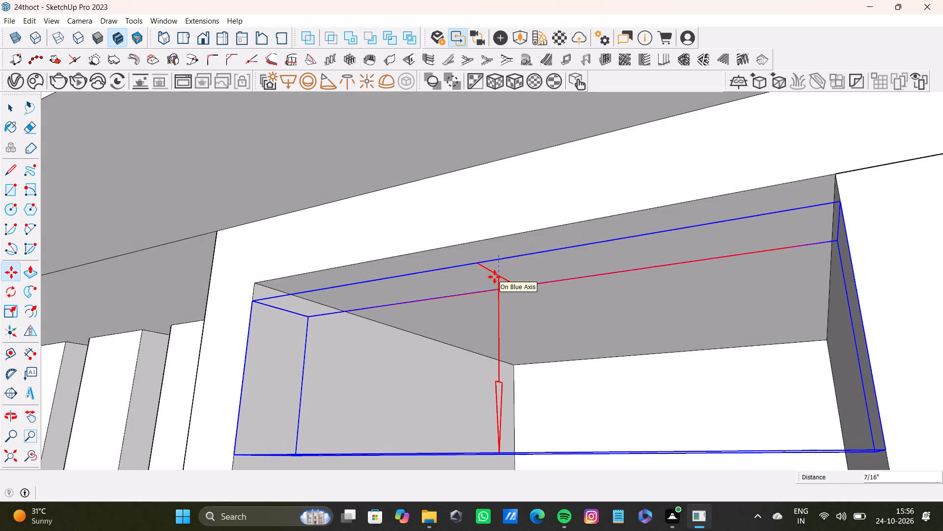
key(1)
key(shift+quotedbl)
key(Return)
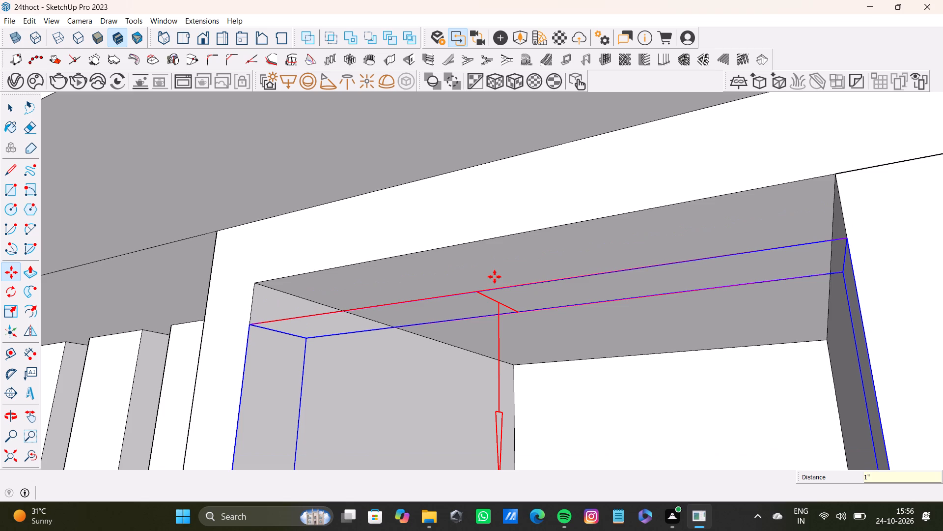
key(space)
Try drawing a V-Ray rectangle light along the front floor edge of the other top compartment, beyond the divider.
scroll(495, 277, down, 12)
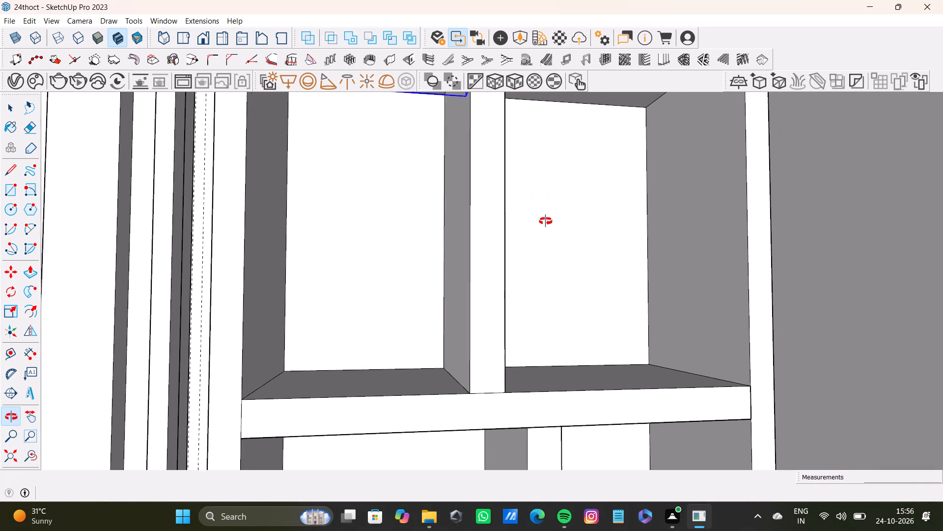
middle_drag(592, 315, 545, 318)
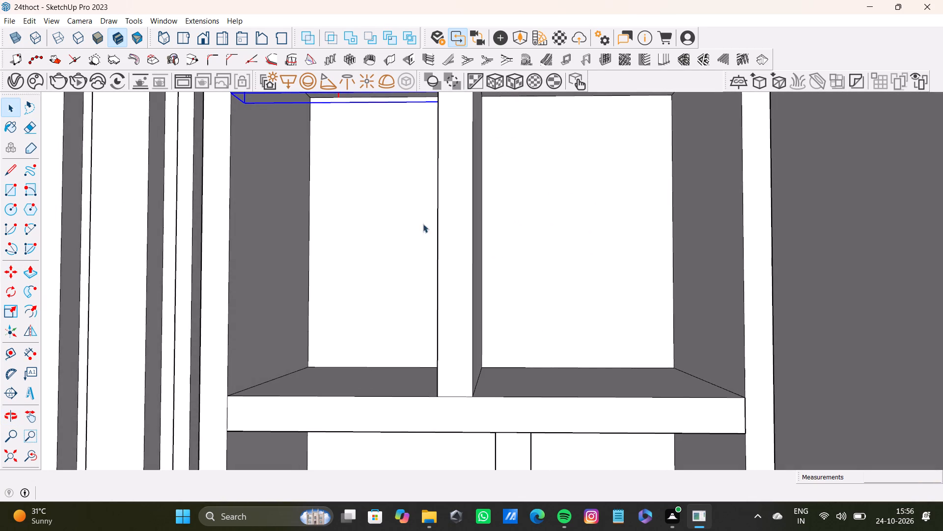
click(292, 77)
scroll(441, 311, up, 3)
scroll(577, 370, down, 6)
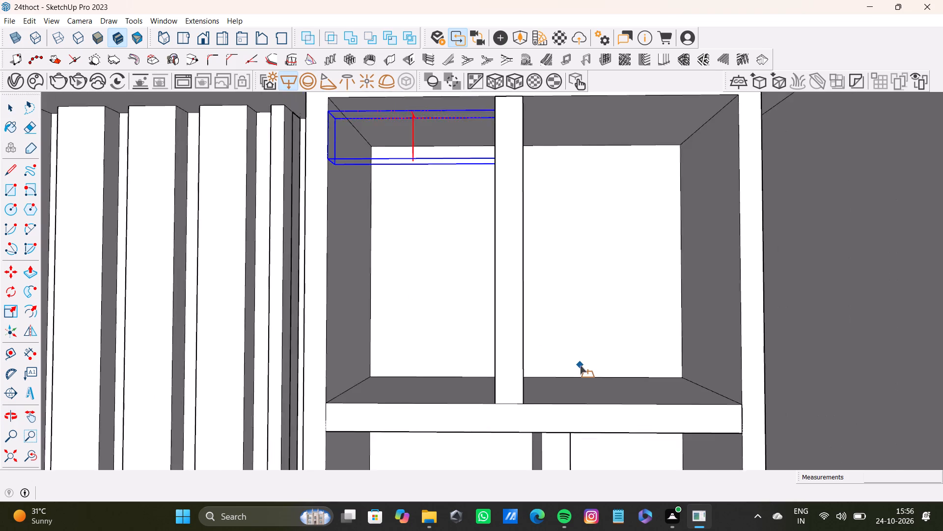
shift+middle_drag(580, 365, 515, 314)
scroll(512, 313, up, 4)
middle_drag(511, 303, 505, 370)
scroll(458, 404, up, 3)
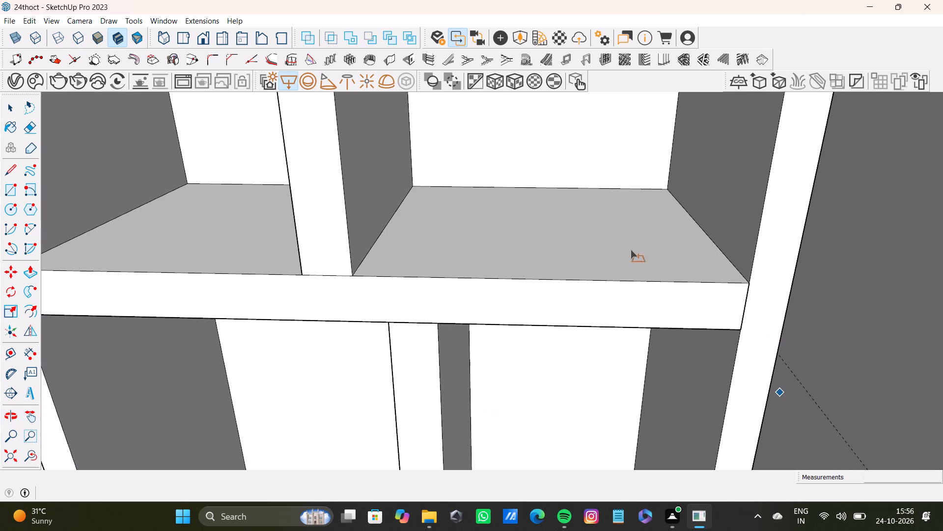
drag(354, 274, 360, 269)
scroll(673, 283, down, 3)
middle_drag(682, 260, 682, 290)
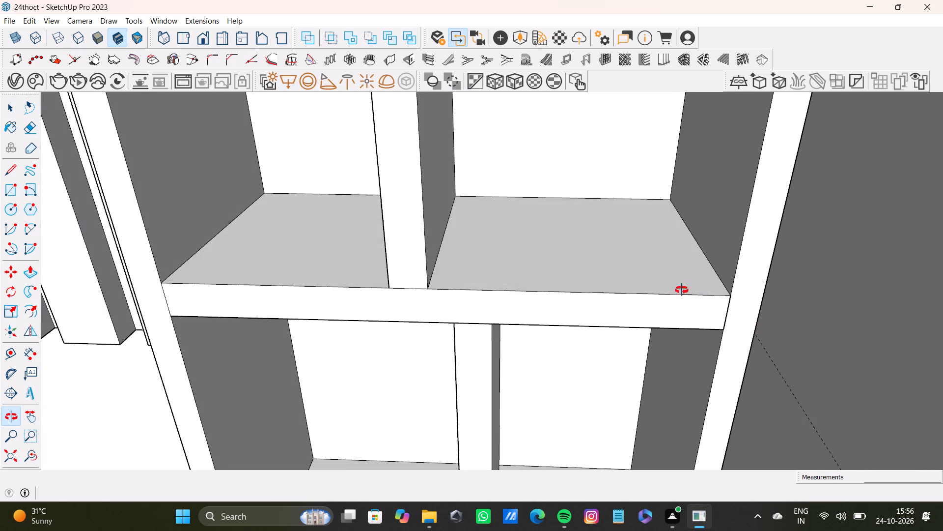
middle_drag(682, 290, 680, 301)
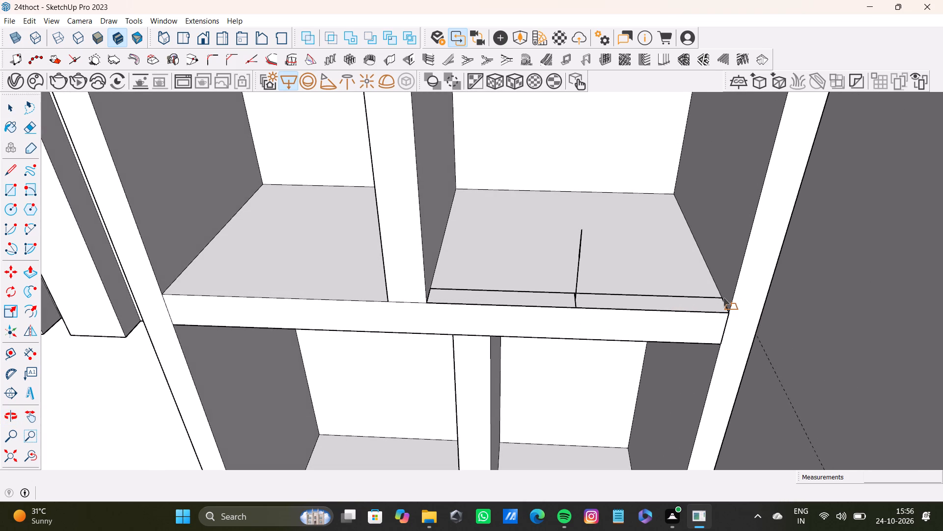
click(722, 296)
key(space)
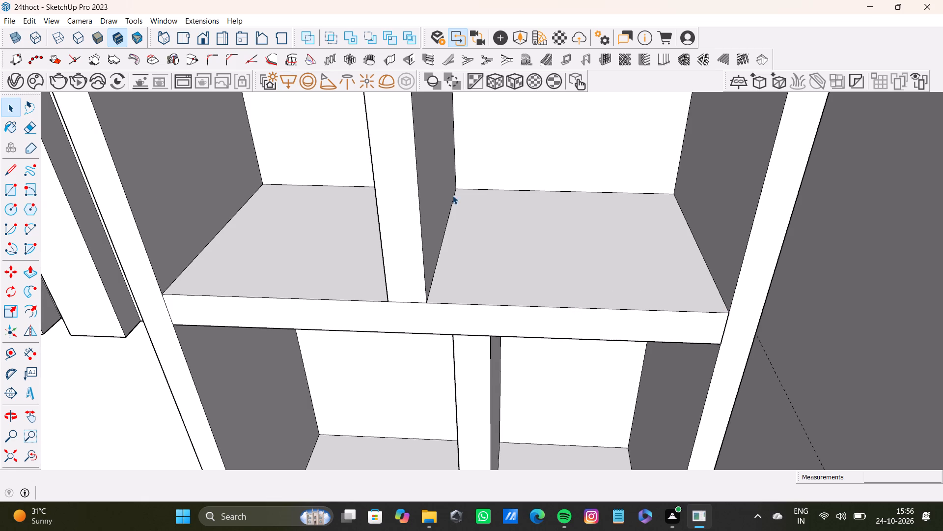
Draw a narrow V-Ray rectangle light along the front floor edge of the top compartment beyond the divider, and select it.
click(290, 77)
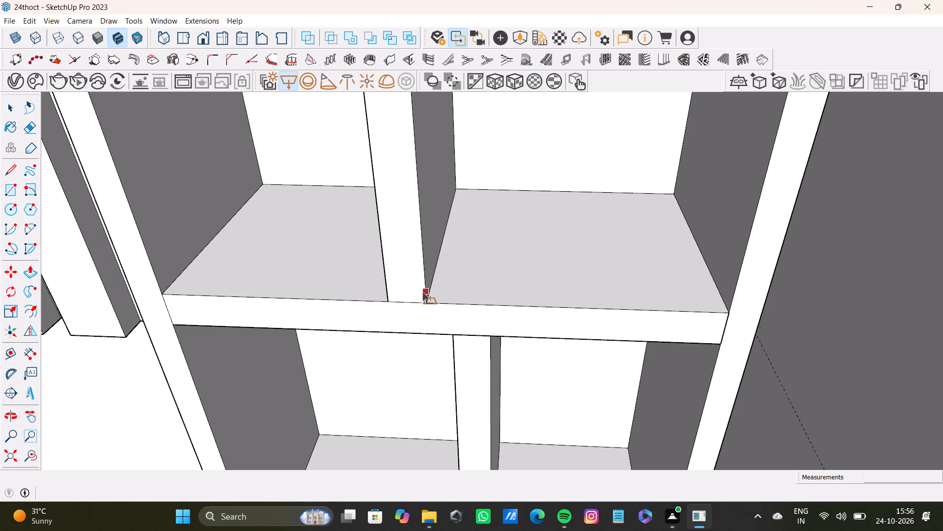
click(426, 299)
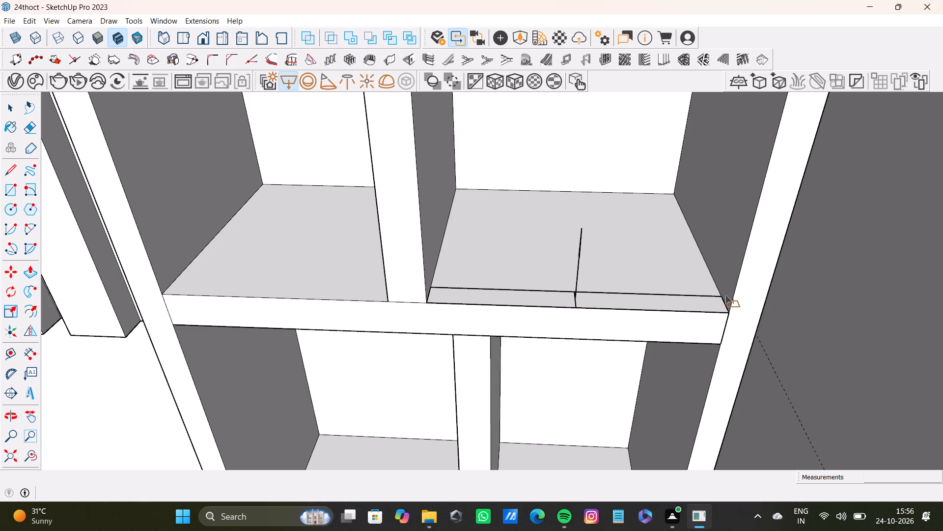
click(725, 294)
key(space)
click(573, 297)
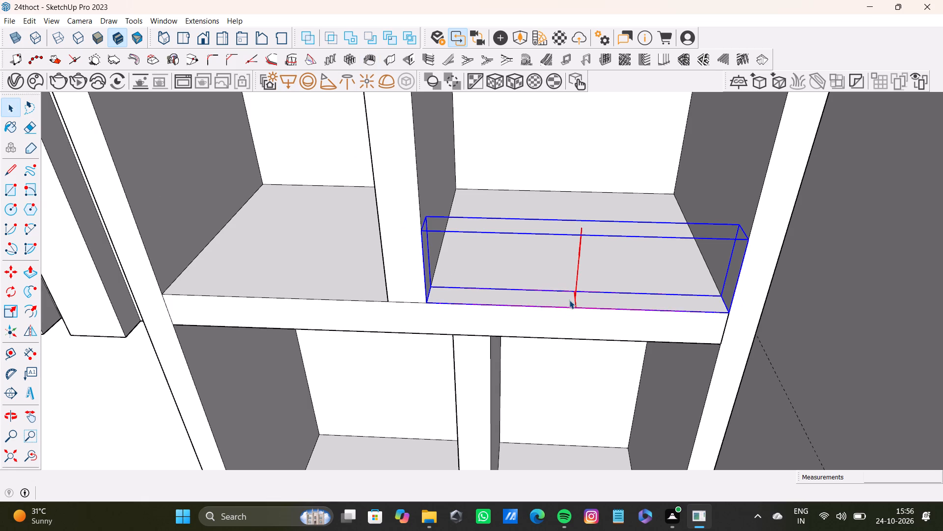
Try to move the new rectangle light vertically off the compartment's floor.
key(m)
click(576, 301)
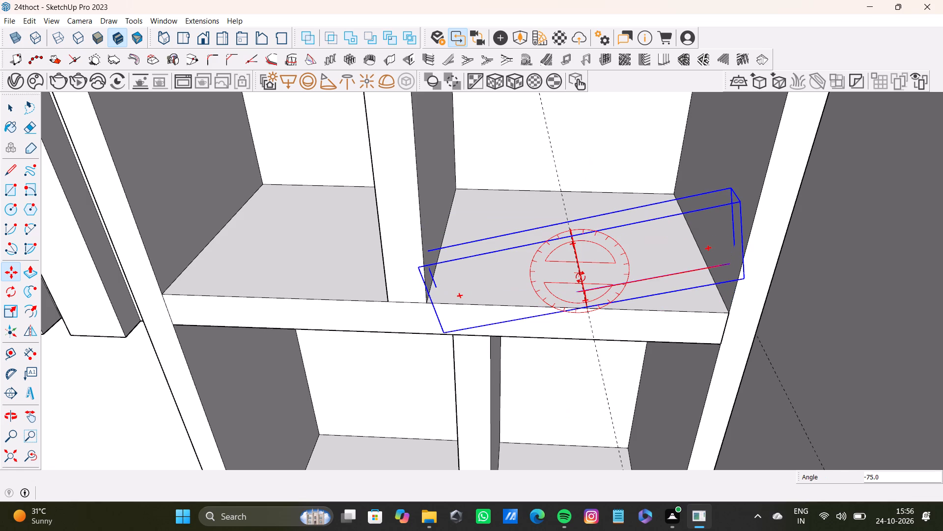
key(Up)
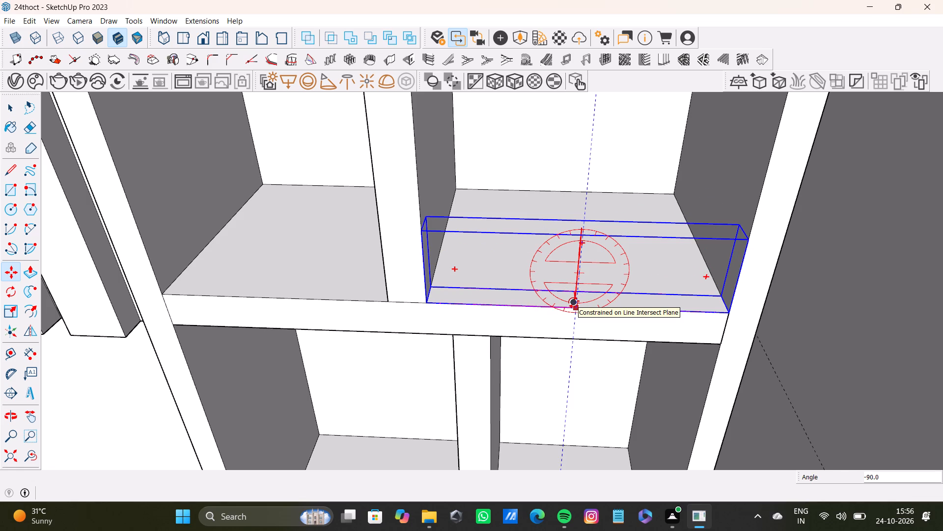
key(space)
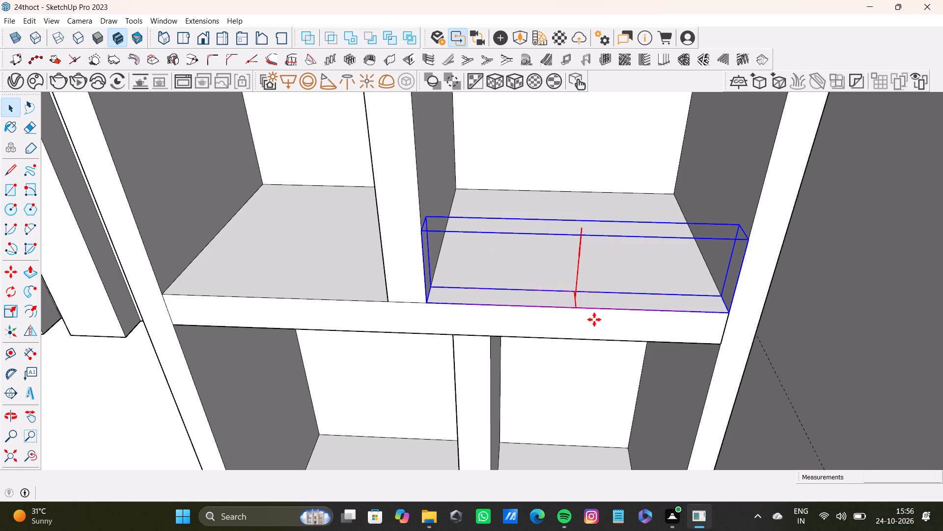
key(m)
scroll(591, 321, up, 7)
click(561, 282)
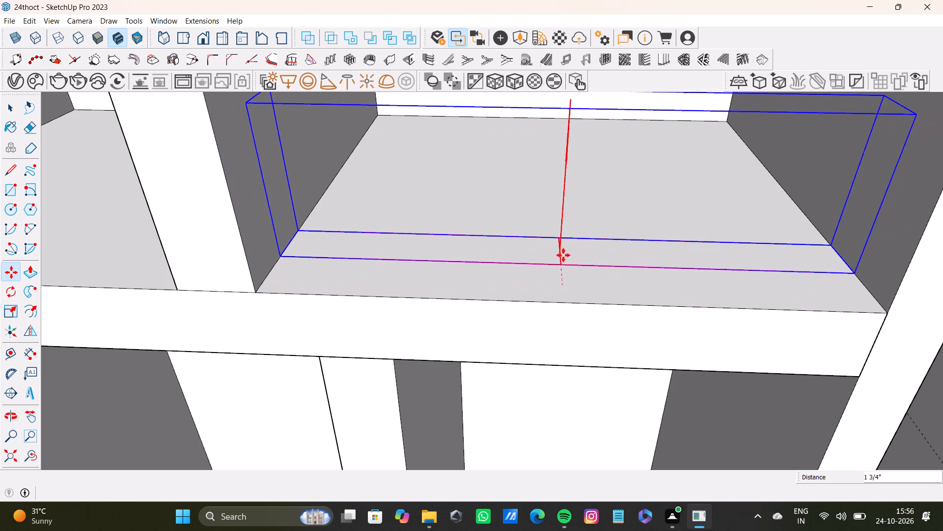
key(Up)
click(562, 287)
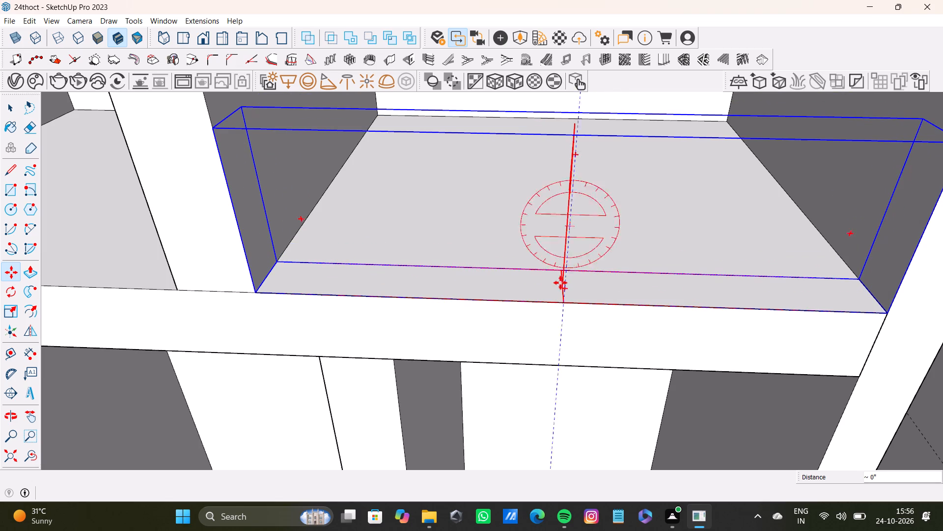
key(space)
Move the rectangle light 1" straight up from the floor of the top compartment beyond the divider.
middle_drag(557, 298, 625, 297)
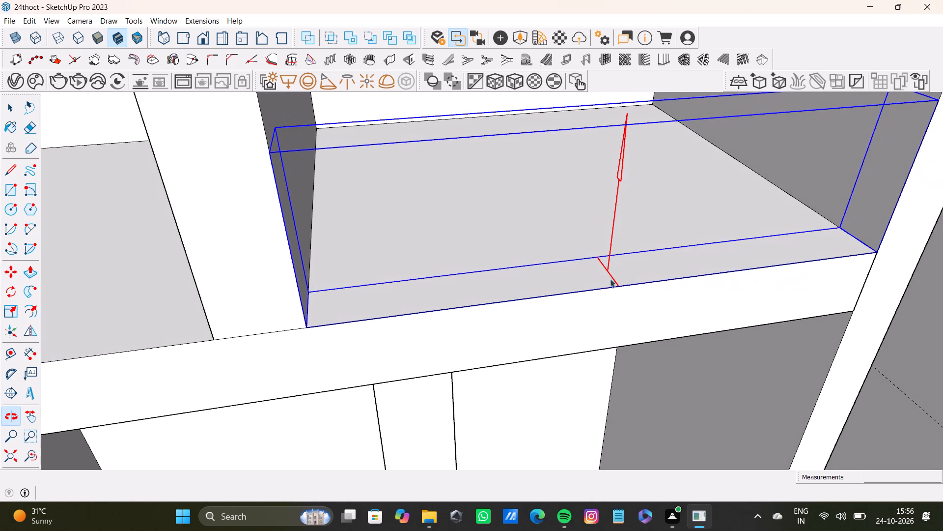
key(m)
scroll(603, 272, up, 3)
click(610, 271)
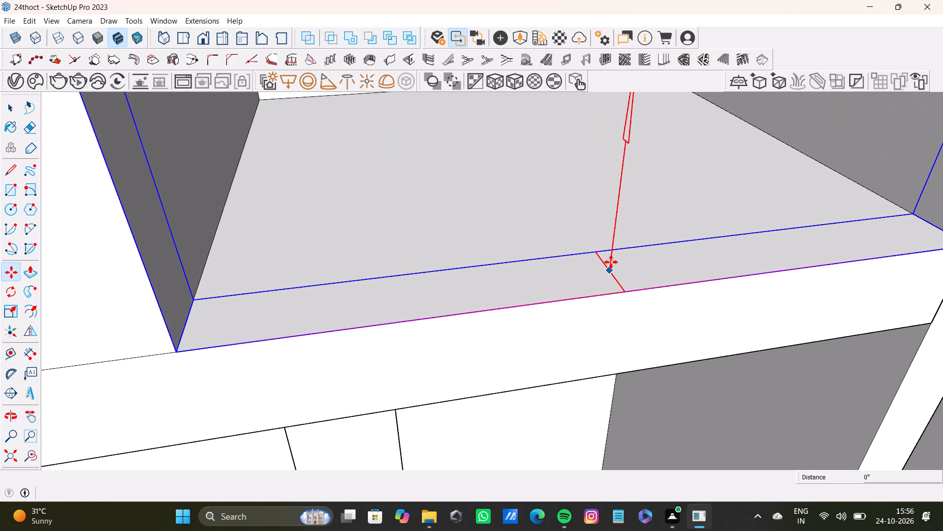
key(Up)
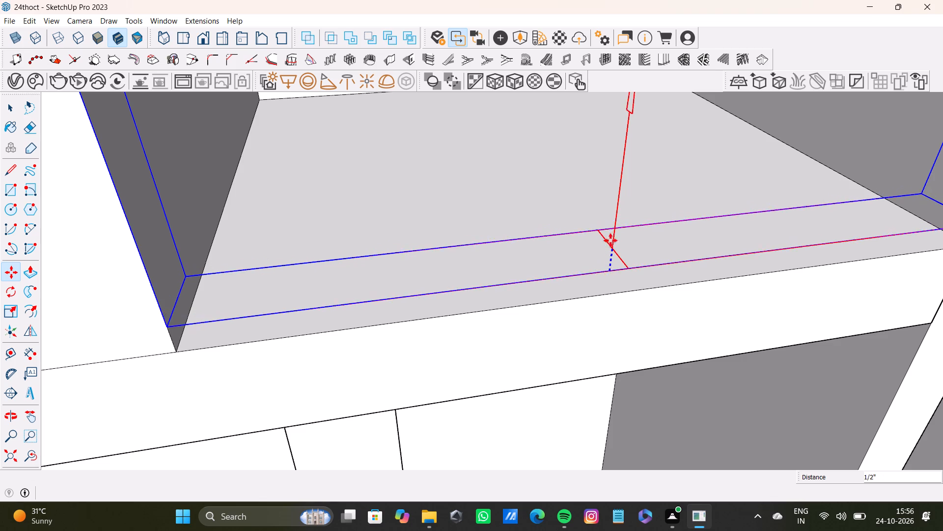
key(1)
key(shift+quotedbl)
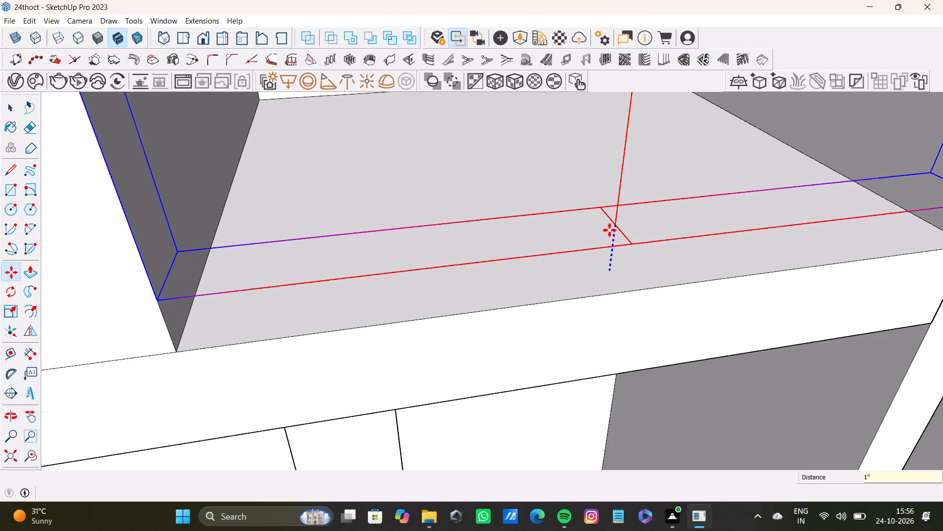
key(Return)
key(space)
scroll(558, 236, down, 17)
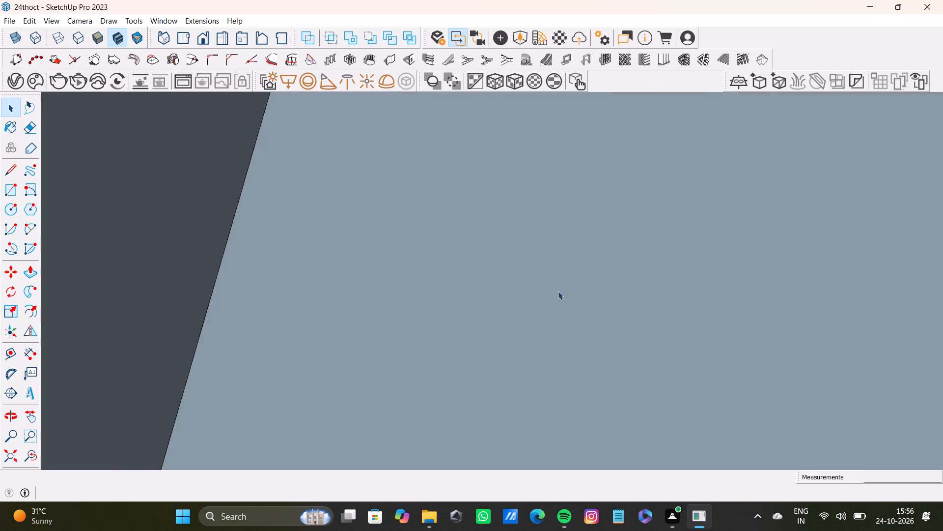
Examine the shelf unit's second-row compartments, viewing their undersides and floors beneath the raised light.
middle_drag(559, 294, 551, 251)
click(32, 456)
click(11, 456)
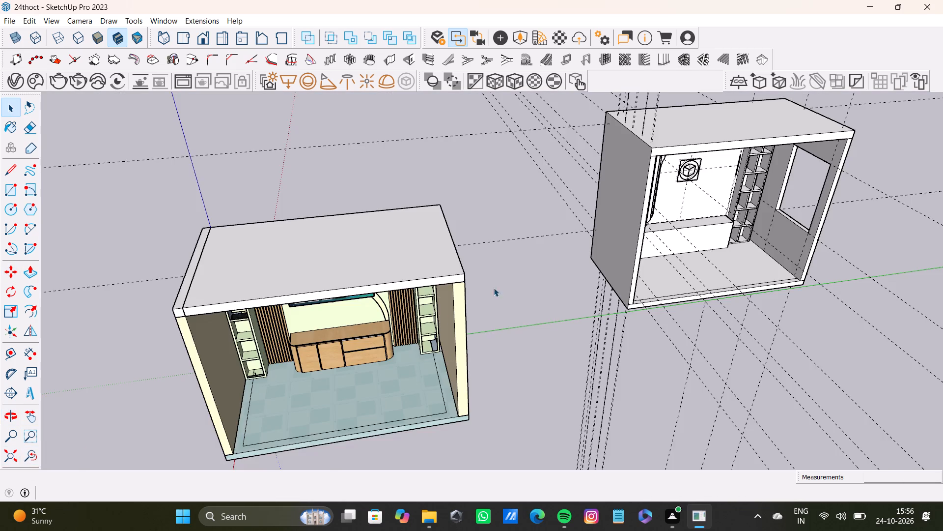
scroll(631, 247, up, 3)
middle_drag(802, 228, 465, 214)
scroll(464, 214, up, 3)
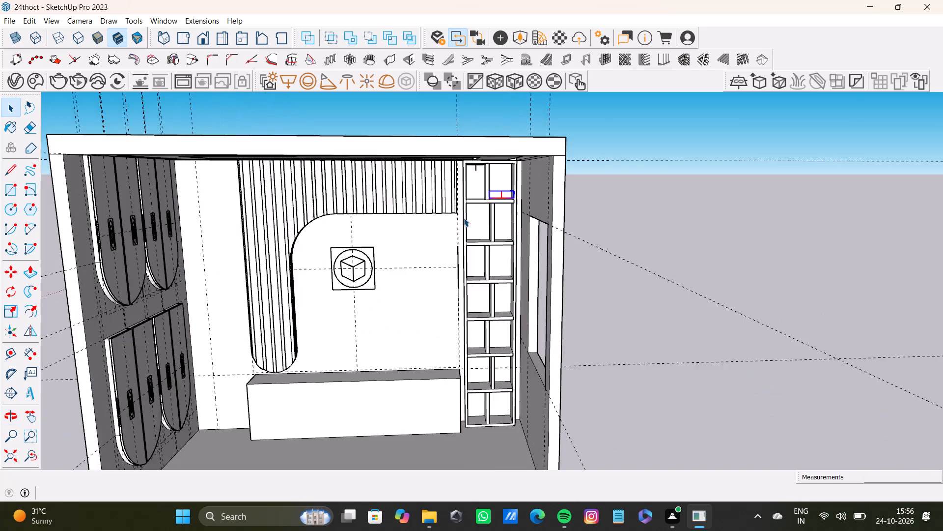
scroll(464, 218, up, 8)
middle_drag(478, 220, 472, 216)
scroll(470, 232, up, 7)
middle_drag(481, 240, 481, 222)
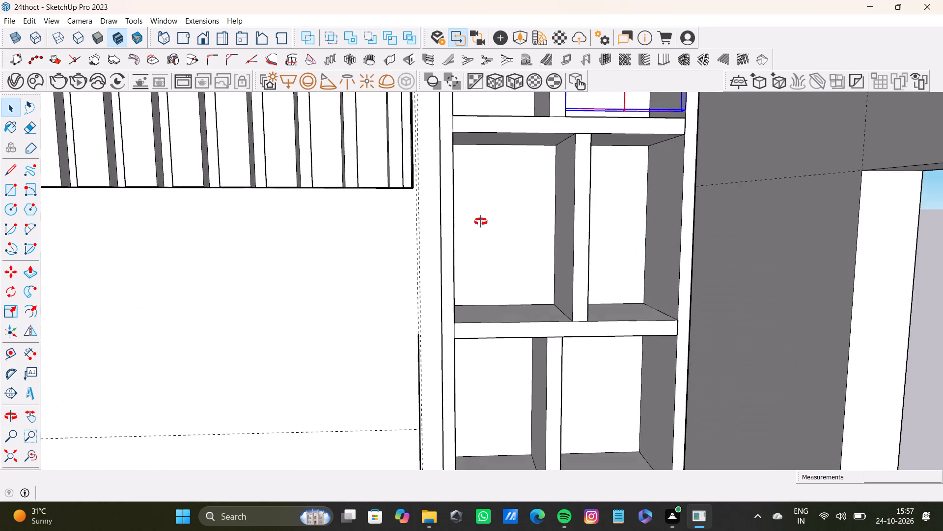
middle_drag(481, 222, 465, 207)
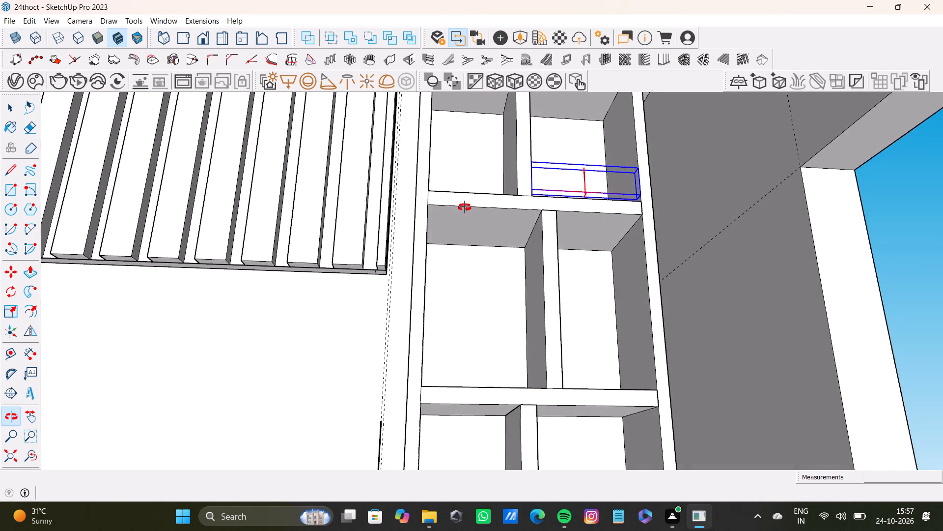
middle_drag(465, 207, 459, 293)
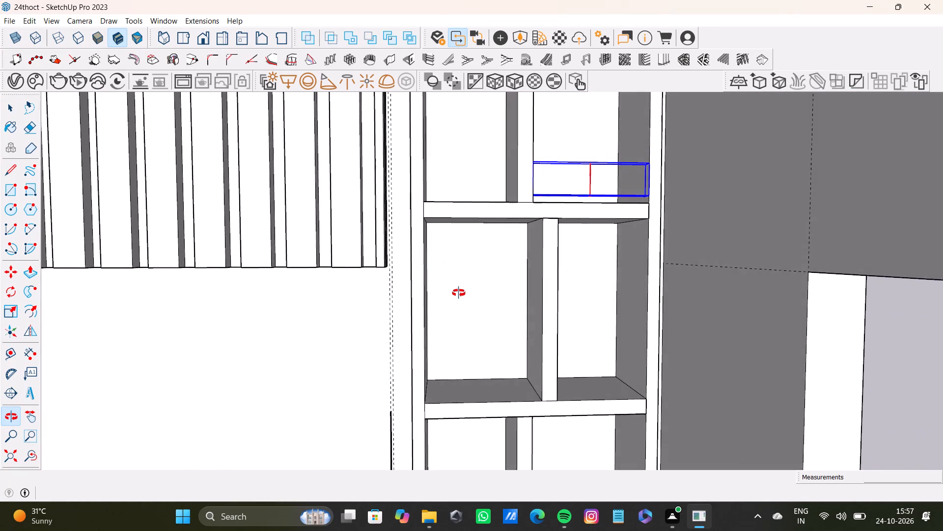
middle_drag(459, 293, 455, 291)
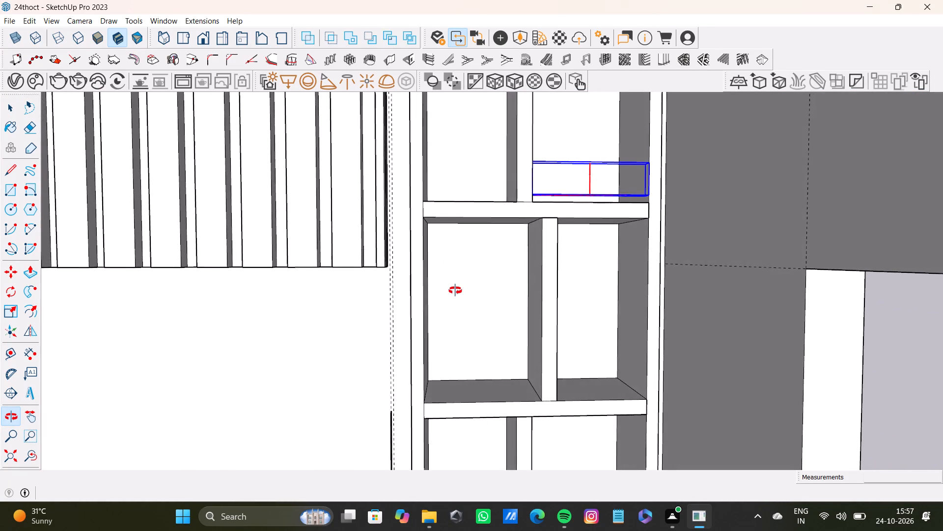
middle_drag(455, 291, 473, 199)
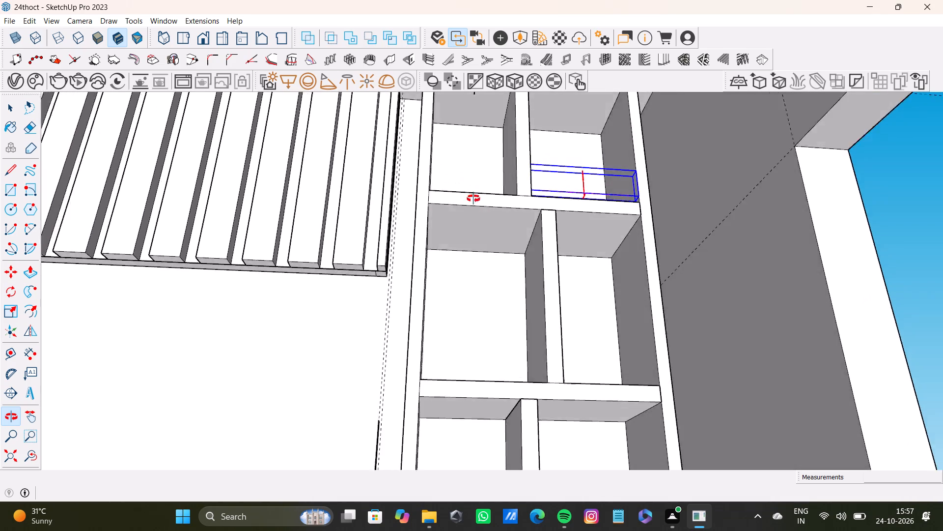
middle_drag(473, 199, 467, 292)
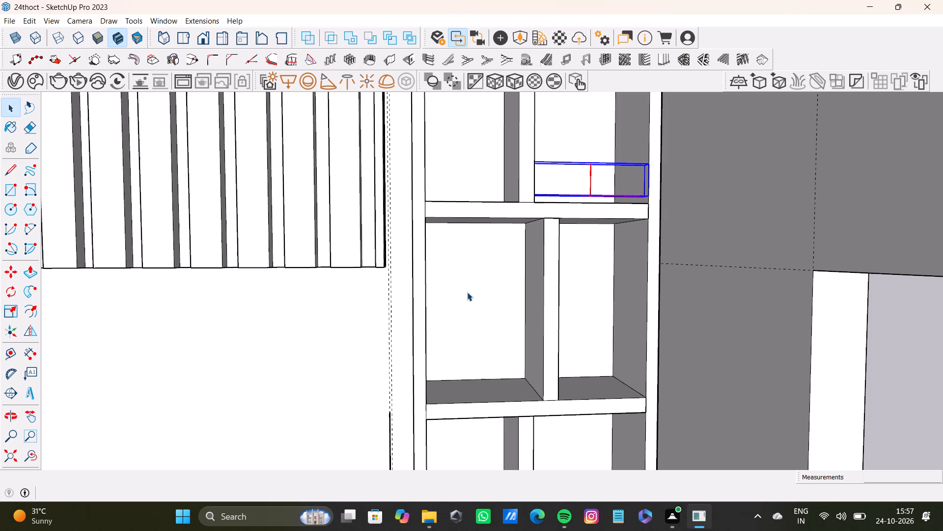
scroll(553, 276, up, 4)
scroll(541, 260, down, 13)
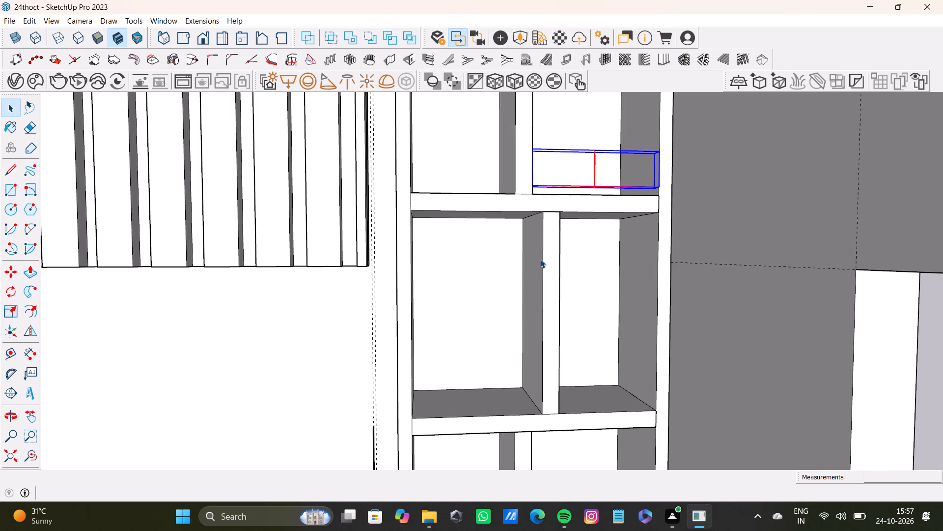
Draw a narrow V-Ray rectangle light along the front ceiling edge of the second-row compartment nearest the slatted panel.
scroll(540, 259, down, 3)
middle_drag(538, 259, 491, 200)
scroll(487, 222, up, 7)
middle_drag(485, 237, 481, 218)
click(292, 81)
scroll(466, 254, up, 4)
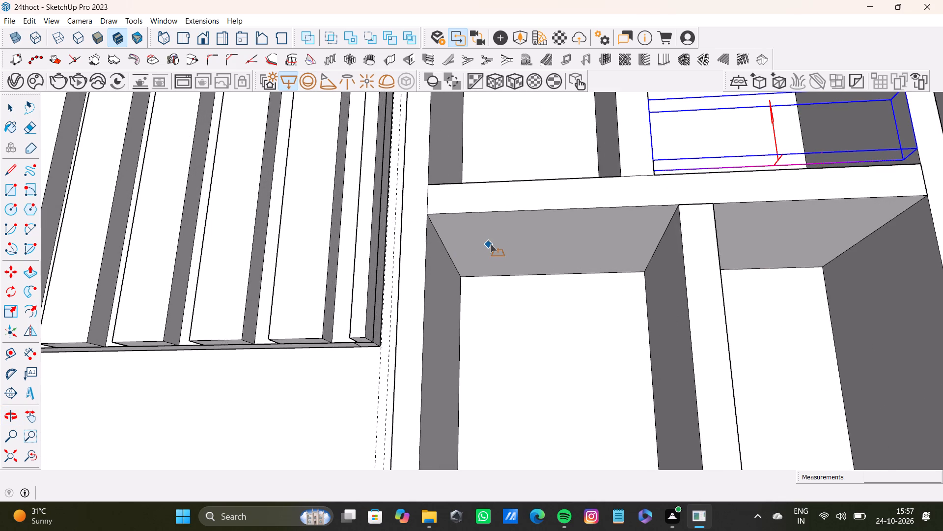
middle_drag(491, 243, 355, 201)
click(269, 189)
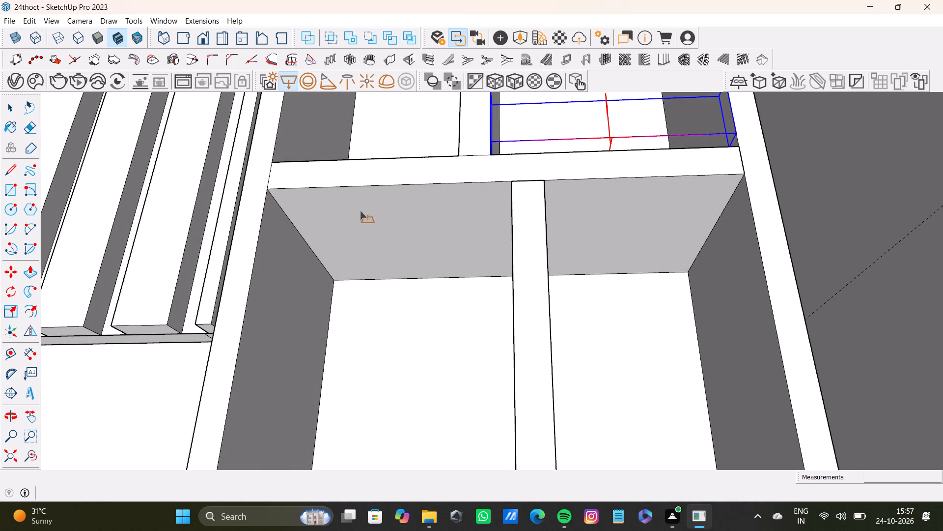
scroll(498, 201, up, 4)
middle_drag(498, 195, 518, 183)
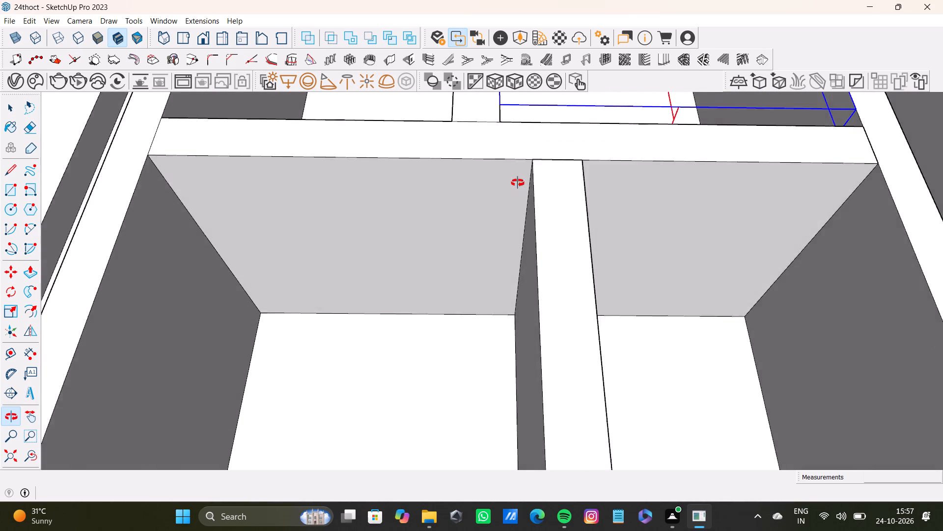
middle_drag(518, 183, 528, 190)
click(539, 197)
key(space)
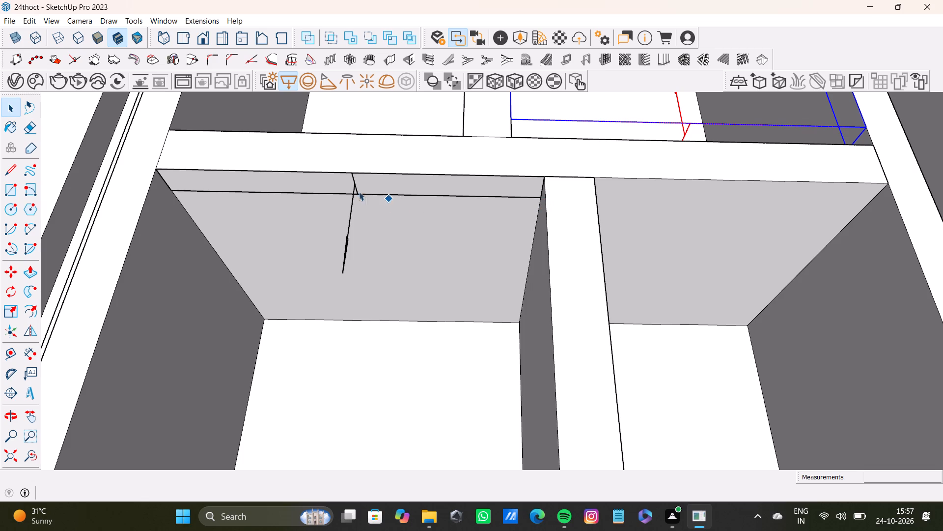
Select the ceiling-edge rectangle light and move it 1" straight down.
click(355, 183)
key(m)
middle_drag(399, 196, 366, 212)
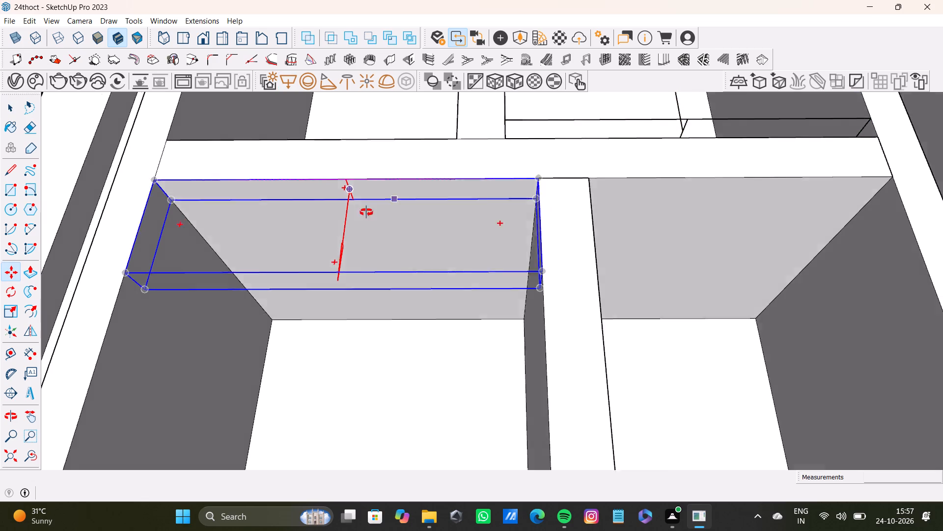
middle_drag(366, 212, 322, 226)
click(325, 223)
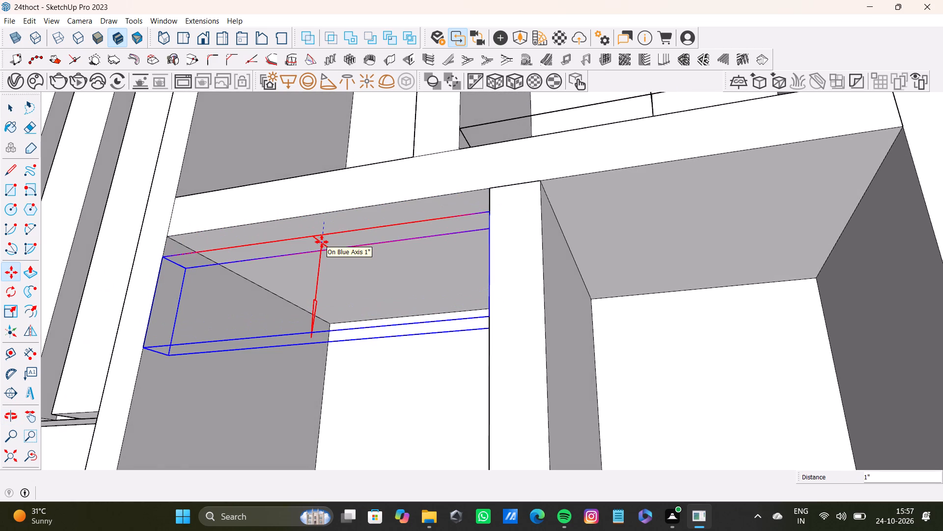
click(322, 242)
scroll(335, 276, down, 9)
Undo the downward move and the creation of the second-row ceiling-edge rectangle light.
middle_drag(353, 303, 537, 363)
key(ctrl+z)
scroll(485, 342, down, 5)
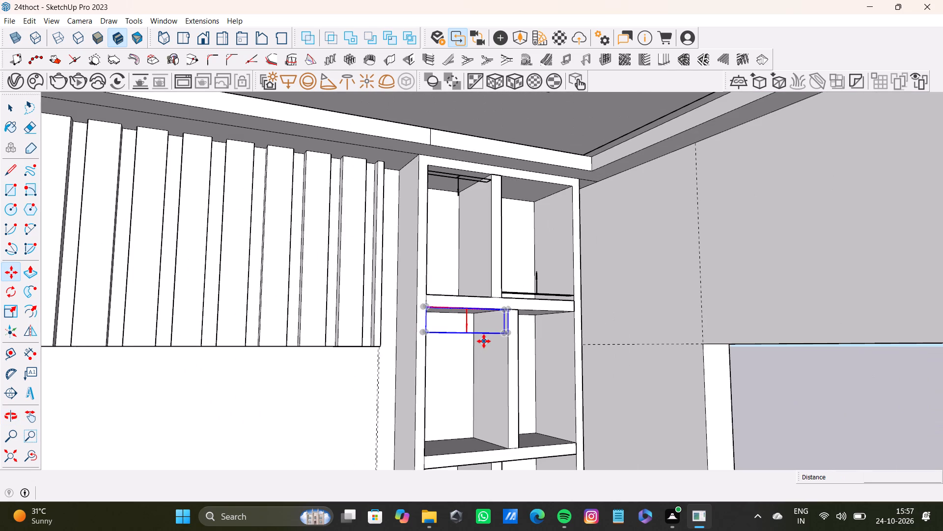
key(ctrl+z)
Draw a narrow V-Ray rectangle light along the front floor edge of the second-row compartment nearest the slatted panel.
scroll(484, 340, down, 5)
middle_drag(482, 347, 416, 320)
scroll(441, 347, up, 4)
shift+middle_drag(539, 354, 524, 339)
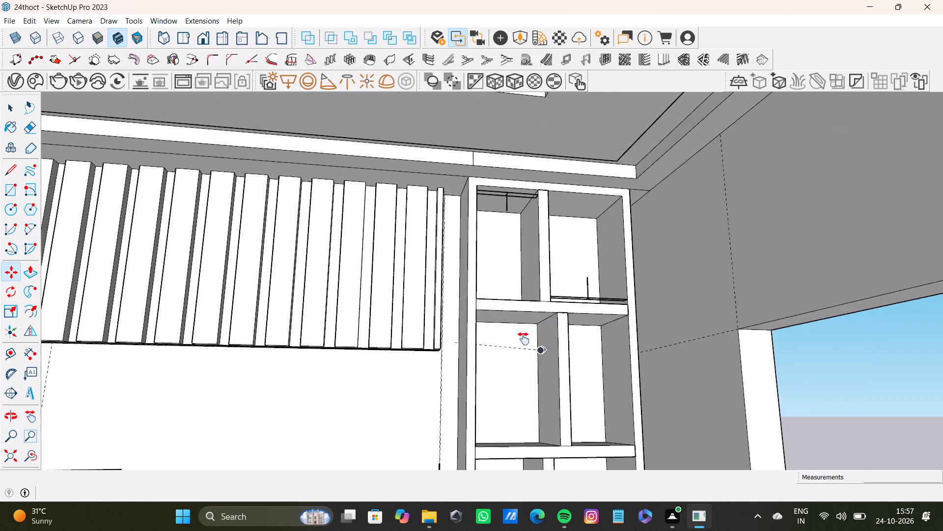
shift+middle_drag(524, 339, 436, 293)
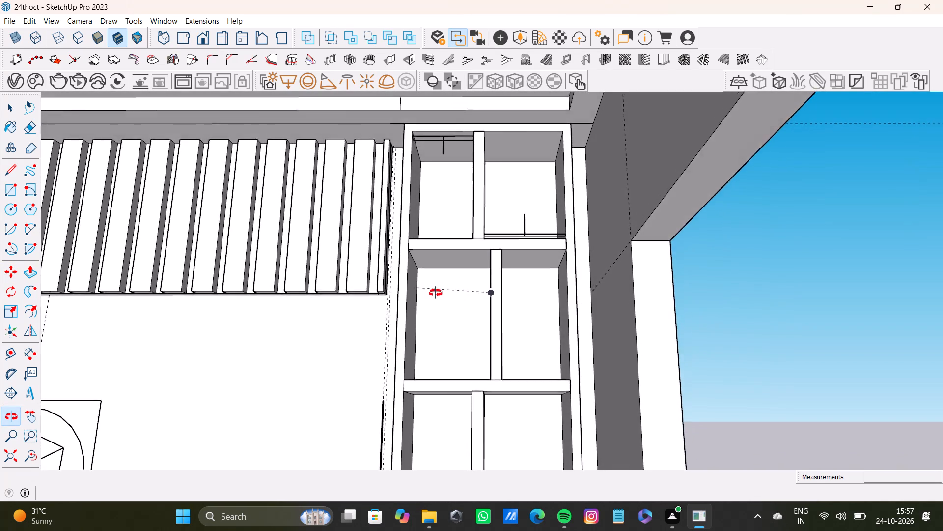
shift+middle_drag(436, 293, 451, 314)
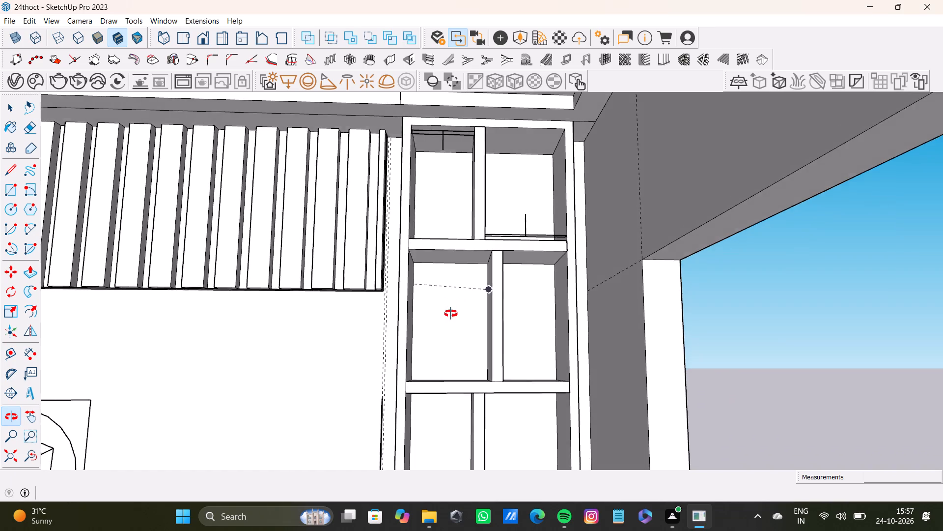
shift+middle_drag(451, 314, 450, 314)
scroll(447, 281, up, 7)
middle_drag(455, 265, 453, 190)
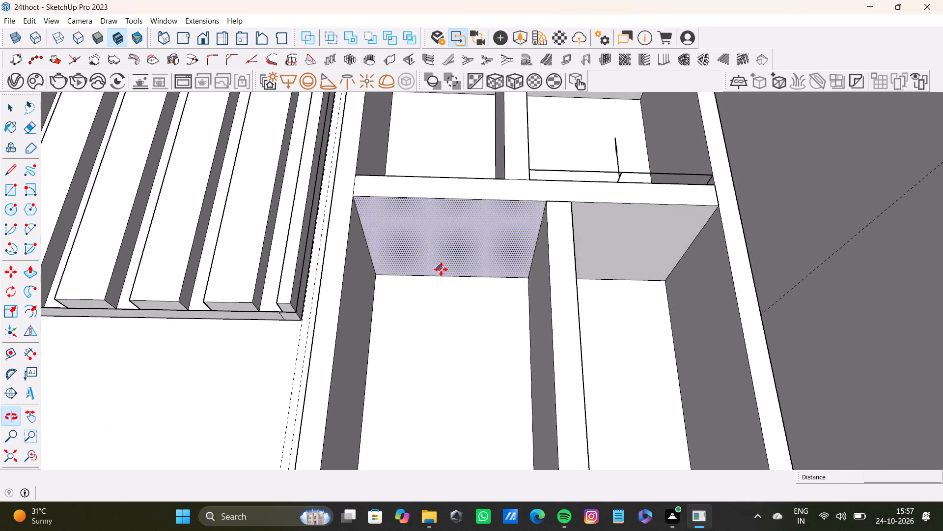
scroll(441, 269, down, 8)
shift+middle_drag(444, 282, 463, 324)
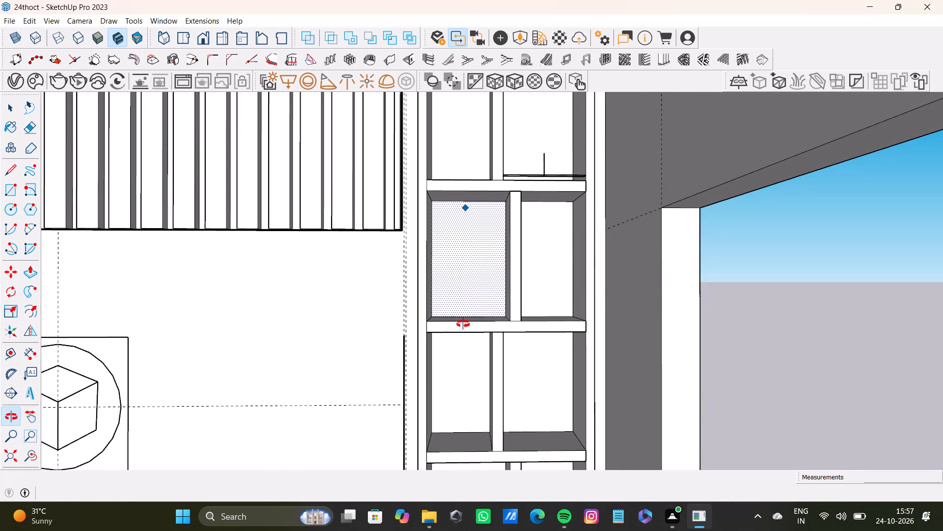
shift+middle_drag(463, 324, 463, 327)
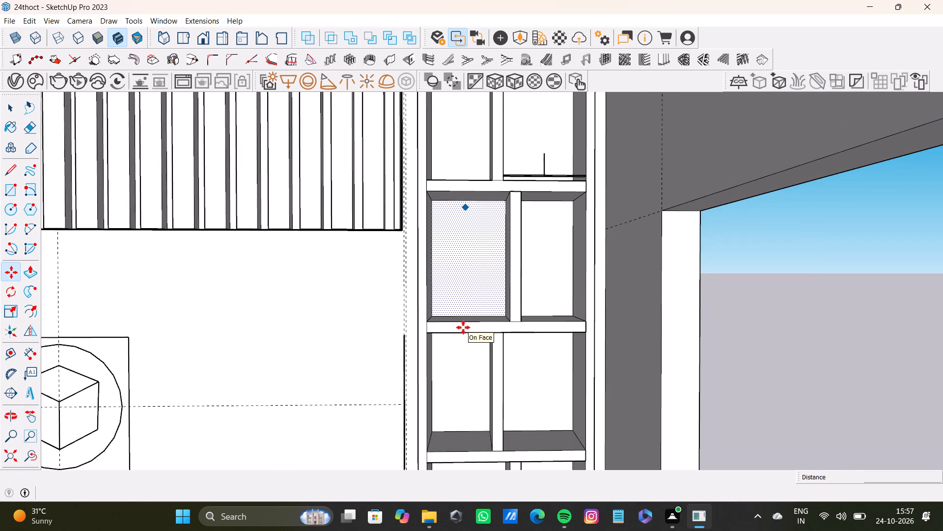
scroll(459, 308, up, 7)
middle_drag(463, 306, 457, 308)
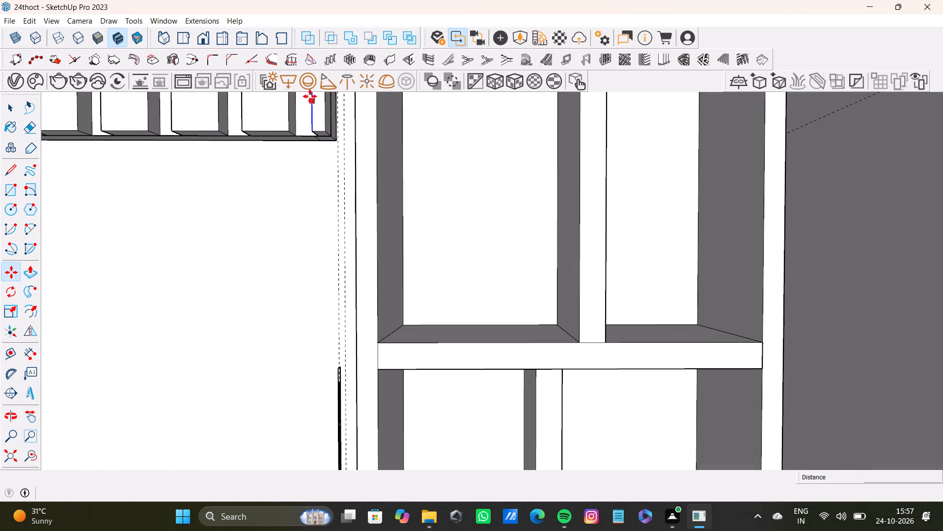
click(292, 80)
middle_drag(487, 283, 472, 346)
scroll(467, 347, down, 1)
scroll(403, 358, up, 5)
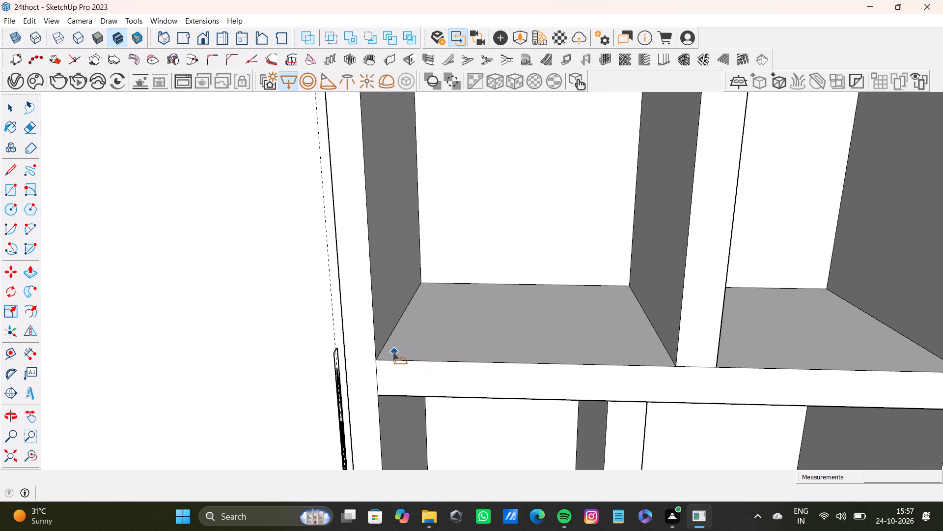
click(378, 357)
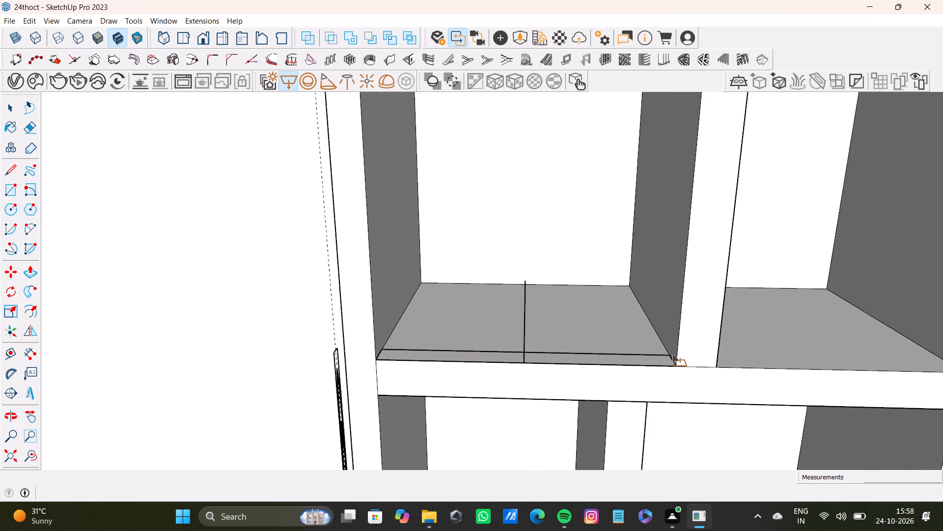
click(672, 354)
key(space)
Select the second-row compartment's rectangle light and move it 1" straight up from the floor.
click(524, 356)
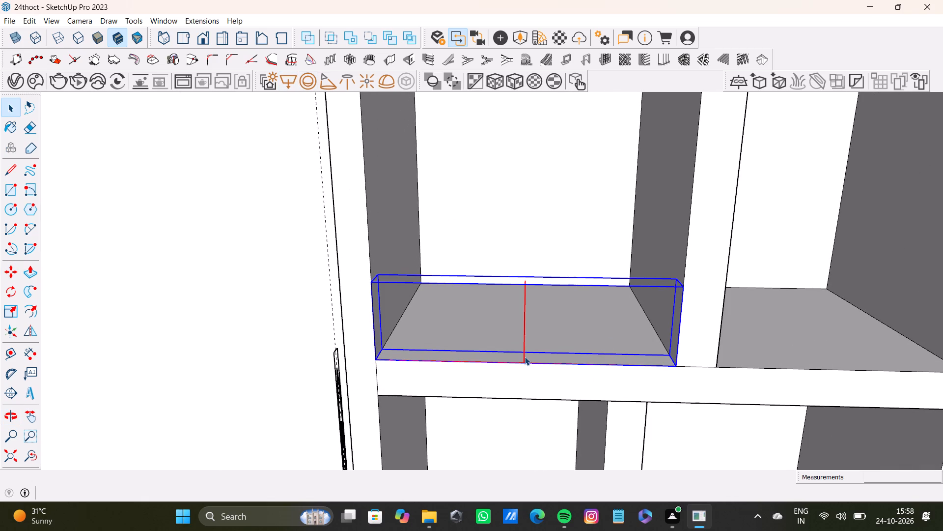
key(m)
scroll(525, 356, up, 5)
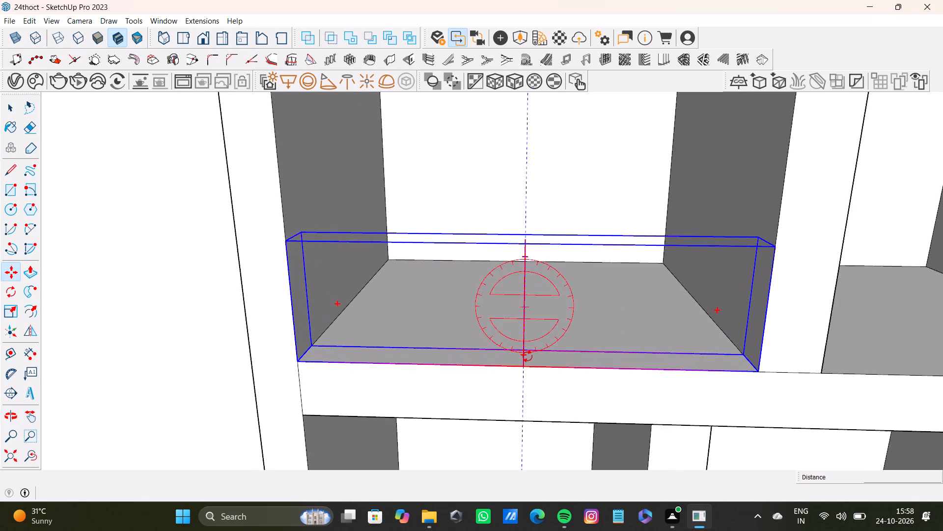
scroll(527, 356, up, 2)
middle_drag(528, 357, 523, 289)
click(519, 306)
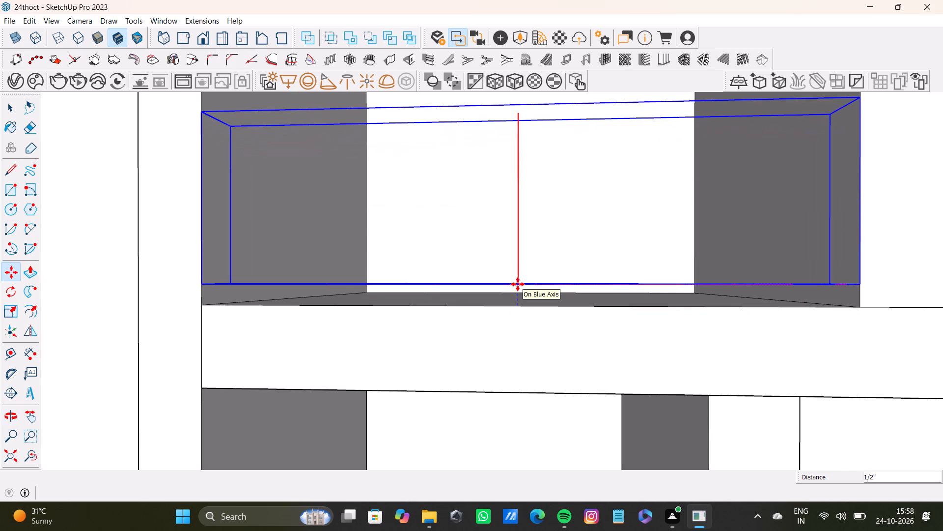
key(1)
key(shift+quotedbl)
key(Return)
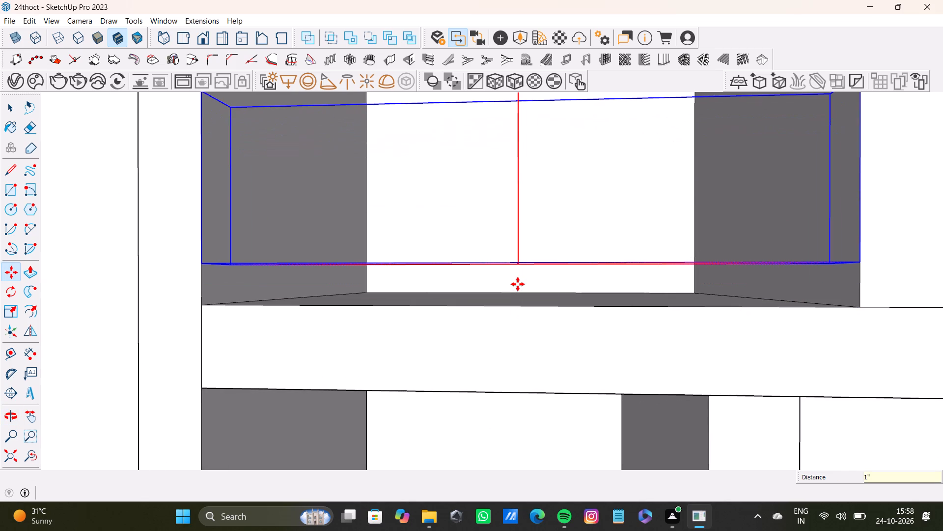
key(space)
scroll(518, 284, down, 15)
shift+middle_drag(518, 285, 524, 317)
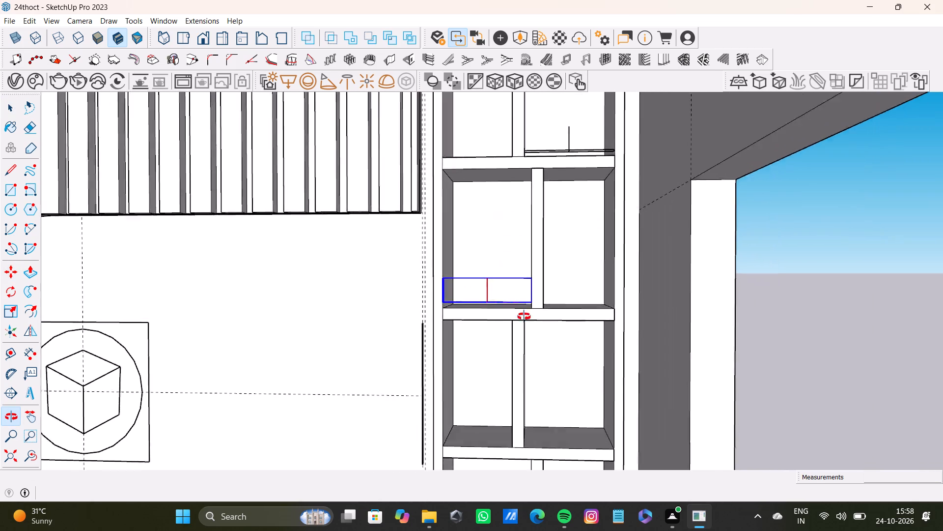
Move the rectangle light in the top-row compartment nearest the slatted panel back up to the front edge of its ceiling.
shift+middle_drag(524, 317, 533, 347)
scroll(533, 347, down, 1)
scroll(546, 310, up, 7)
shift+middle_drag(554, 302, 459, 301)
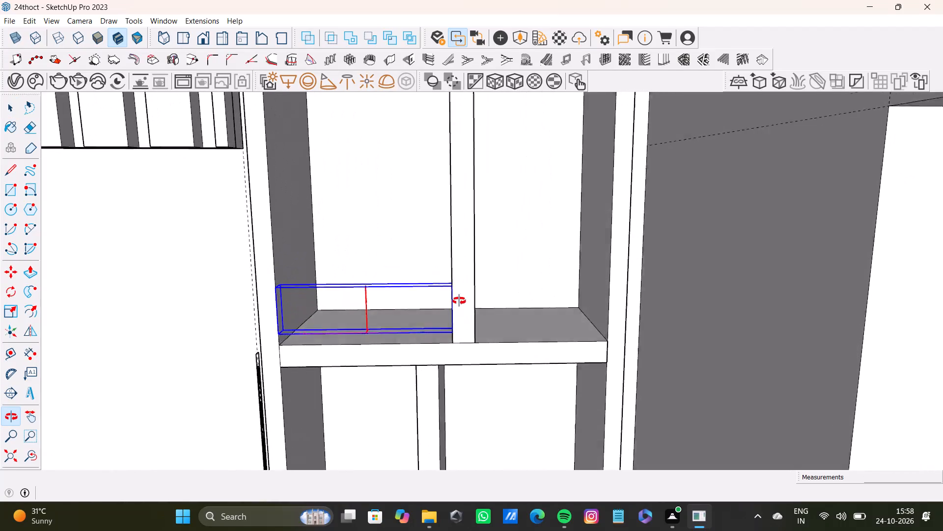
shift+middle_drag(459, 301, 516, 301)
shift+scroll(499, 295, down, 4)
shift+middle_drag(492, 219, 491, 321)
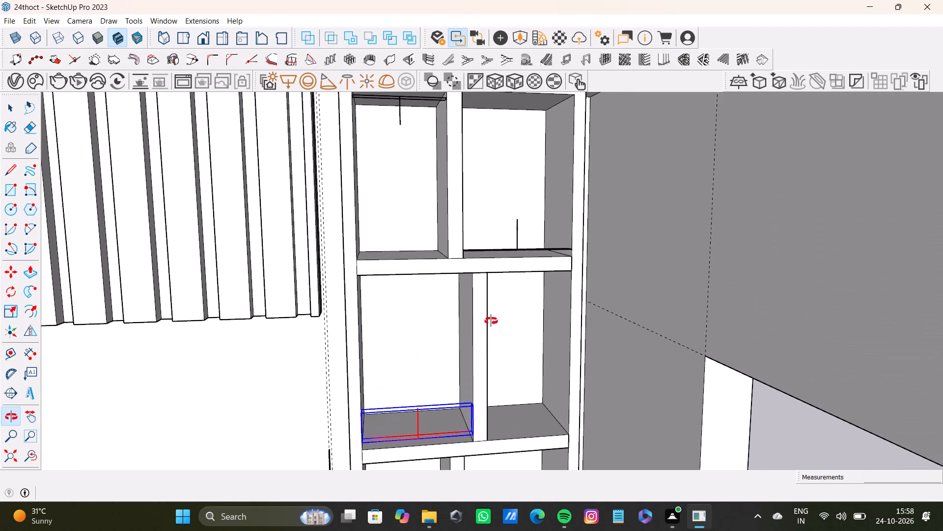
shift+middle_drag(491, 321, 480, 331)
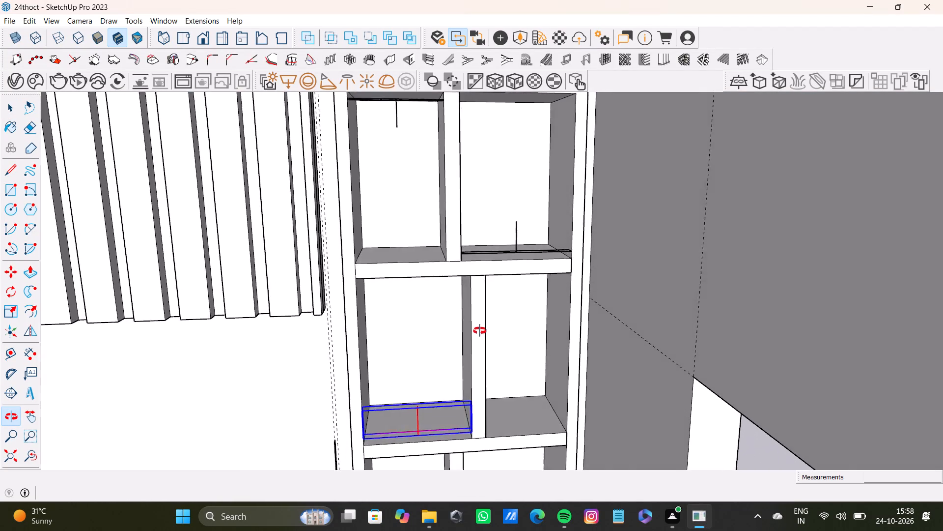
shift+middle_drag(480, 331, 480, 325)
scroll(502, 246, up, 13)
scroll(416, 265, down, 14)
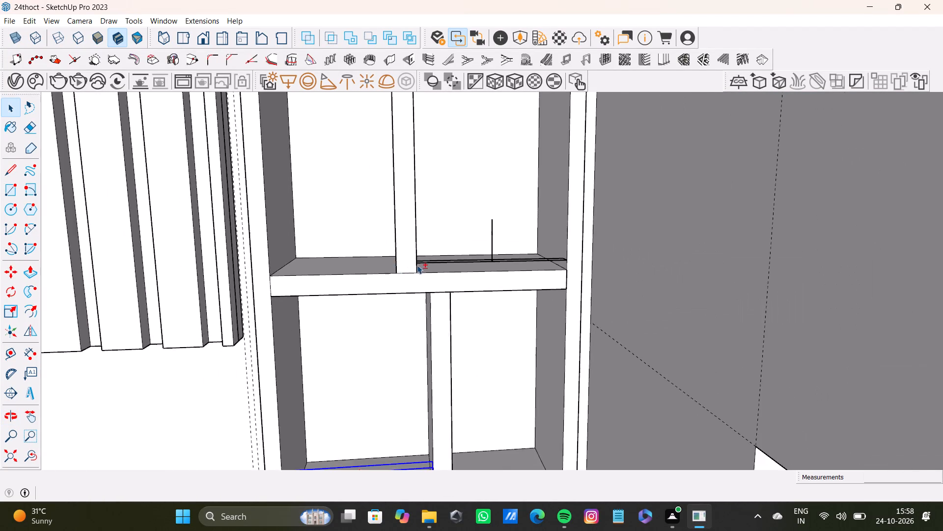
shift+scroll(337, 220, down, 5)
shift+middle_drag(350, 231, 383, 272)
scroll(399, 180, up, 12)
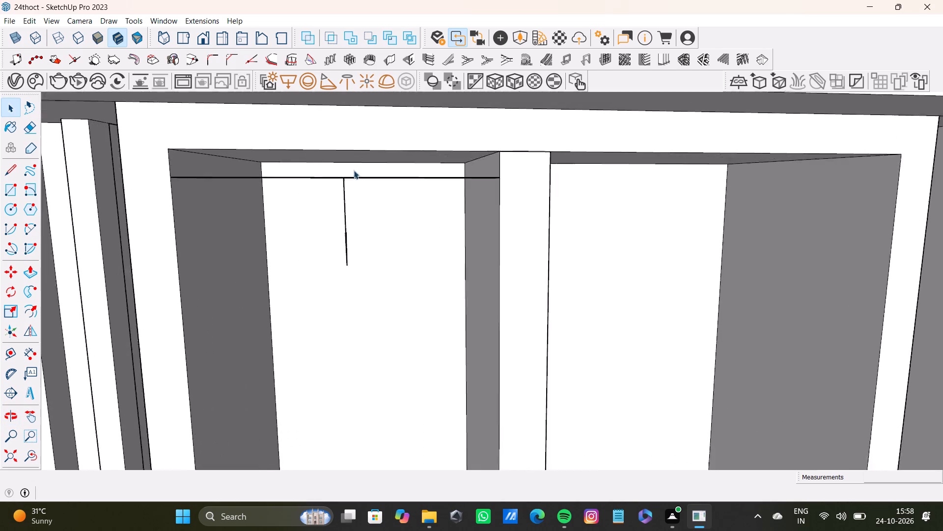
scroll(354, 170, up, 5)
click(334, 184)
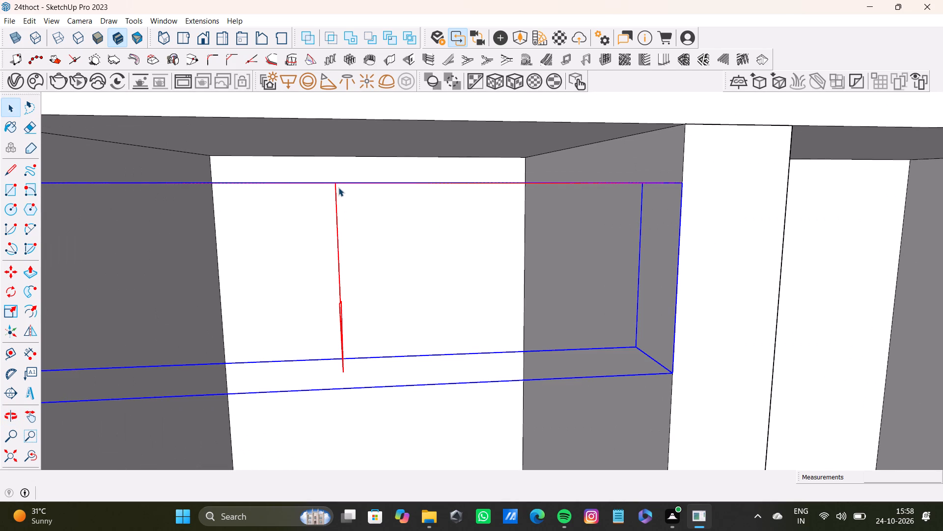
key(m)
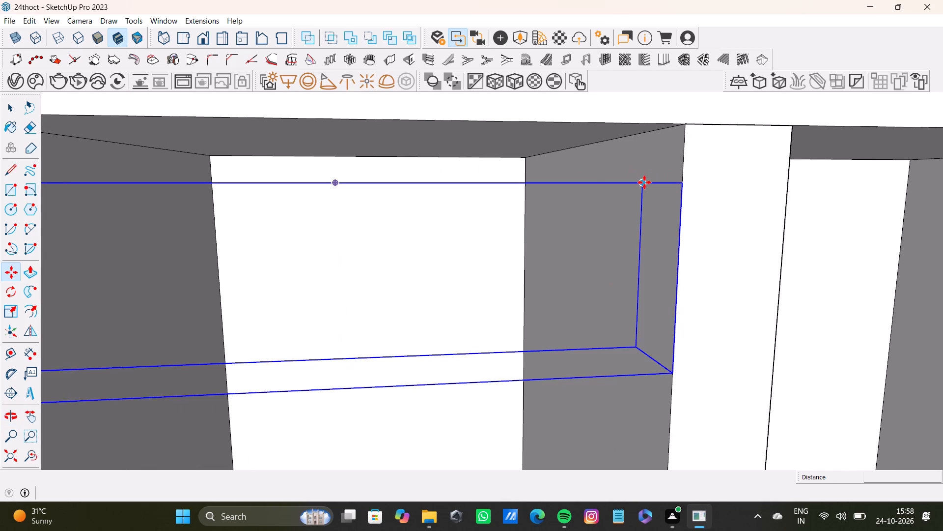
click(644, 183)
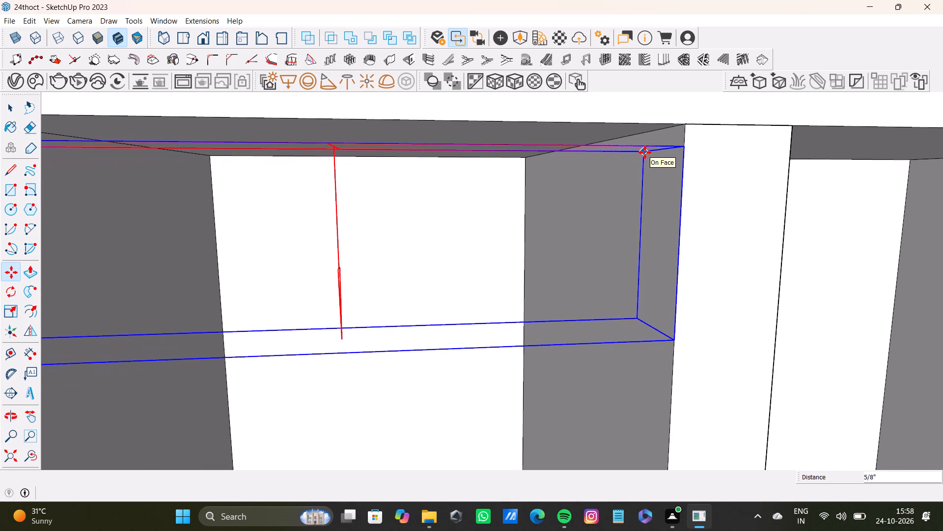
click(643, 129)
key(space)
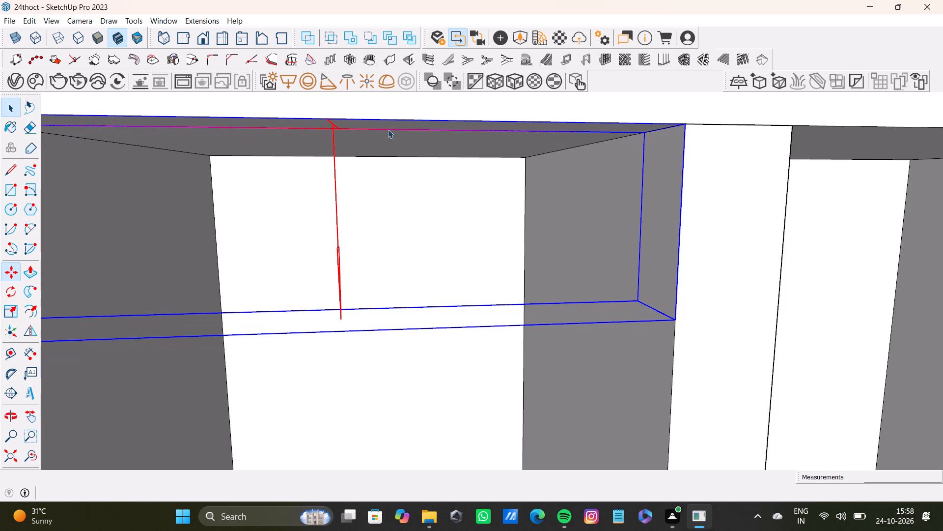
Move the top-row ceiling rectangle light nearest the slatted panel 0.5" straight down.
click(331, 125)
click(332, 125)
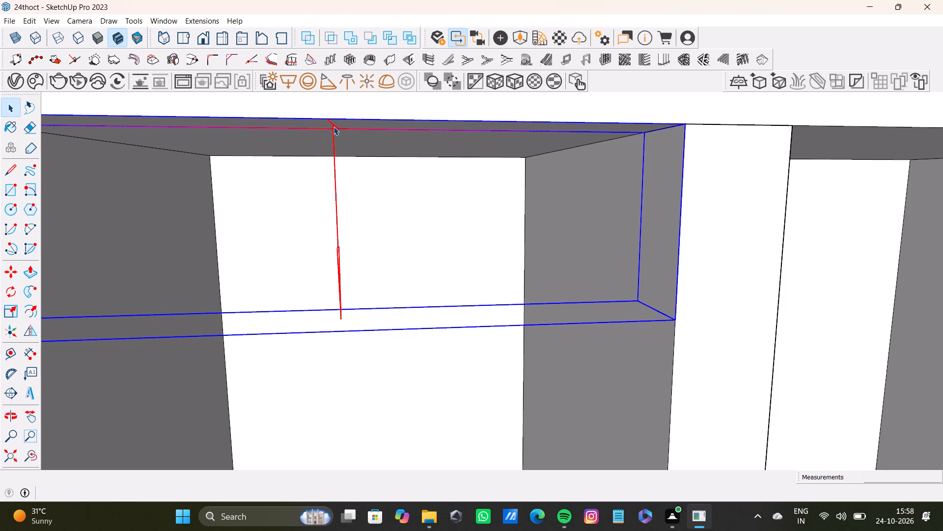
key(m)
click(333, 126)
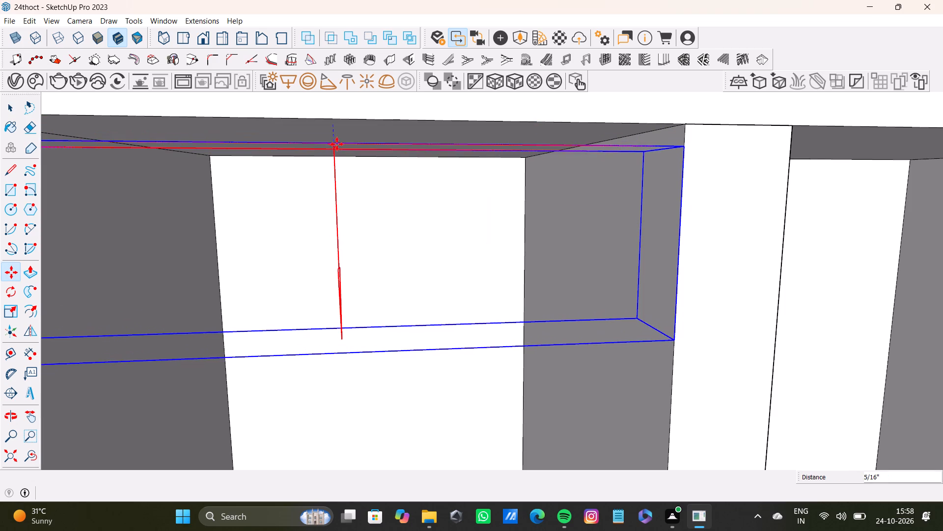
key(2)
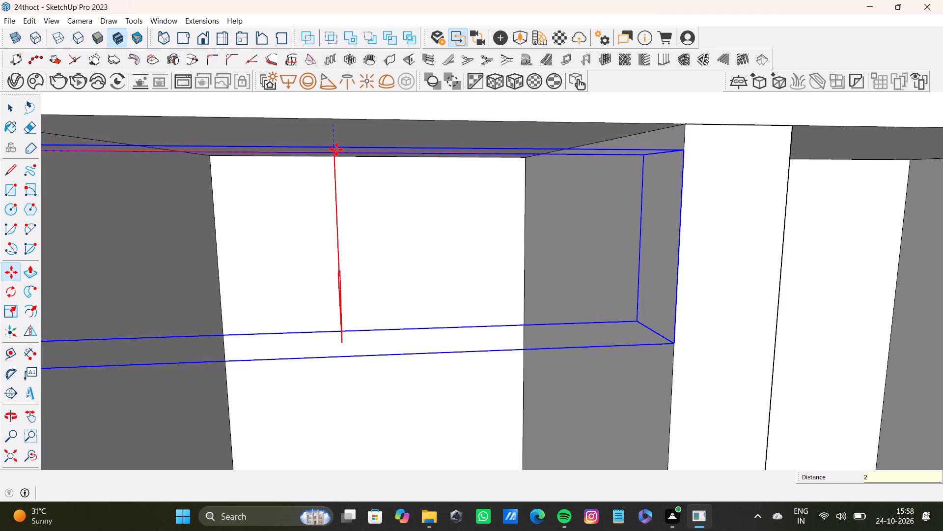
key(BackSpace)
text(0.)
text(5")
key(Return)
key(space)
Move the floor rectangle light in the top-row compartment farther from the slatted panel down 1" onto the shelf floor's front edge.
scroll(336, 155, down, 7)
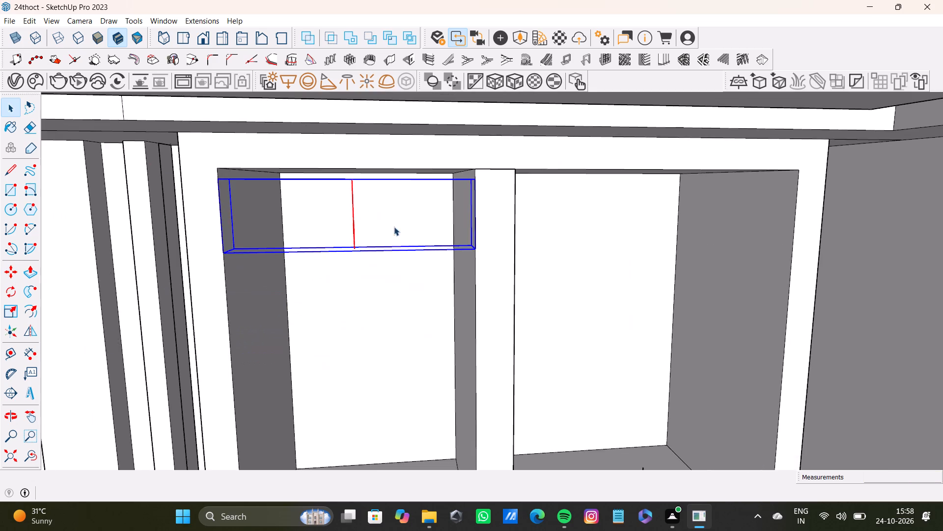
middle_drag(467, 265, 357, 174)
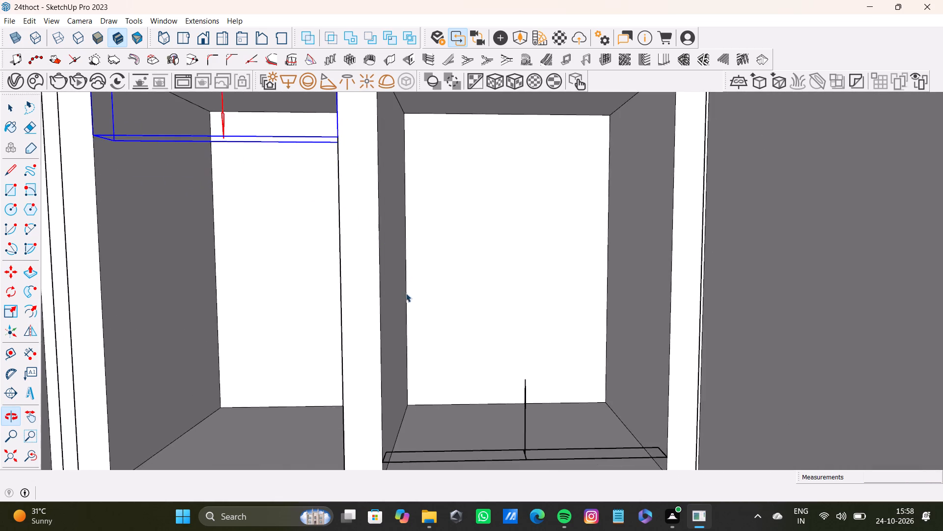
scroll(444, 334, down, 4)
shift+middle_drag(448, 346, 452, 287)
scroll(480, 332, up, 6)
key(space)
click(514, 343)
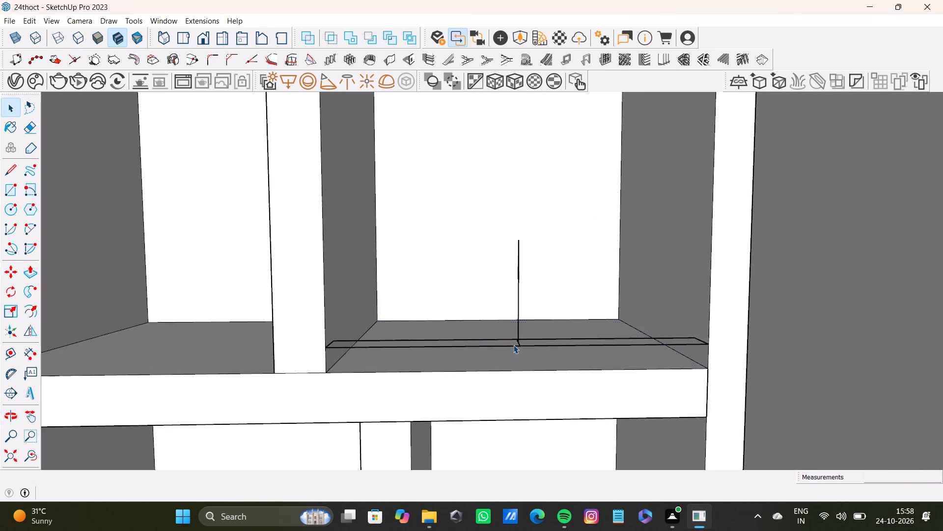
click(518, 347)
key(m)
click(517, 347)
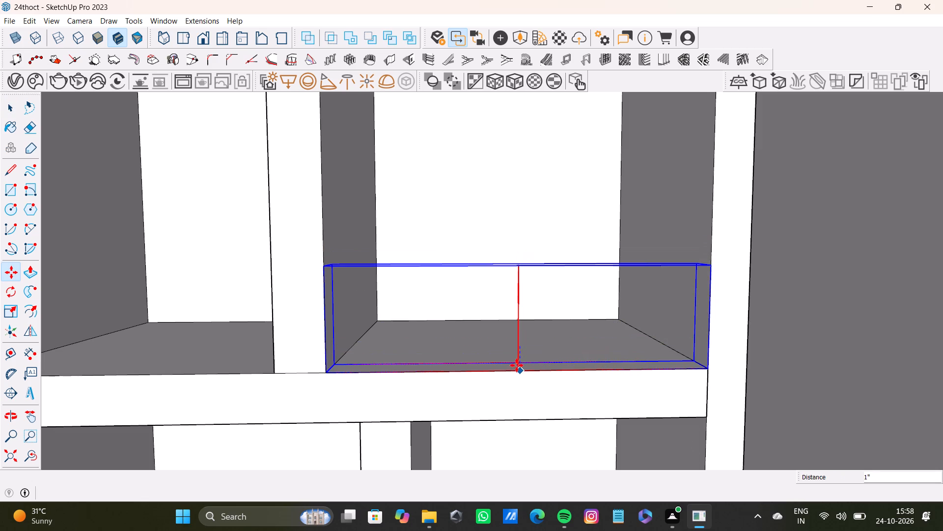
click(517, 367)
key(space)
Raise the top-row compartment's floor rectangle light 0.5" straight up from the shelf.
click(517, 368)
key(m)
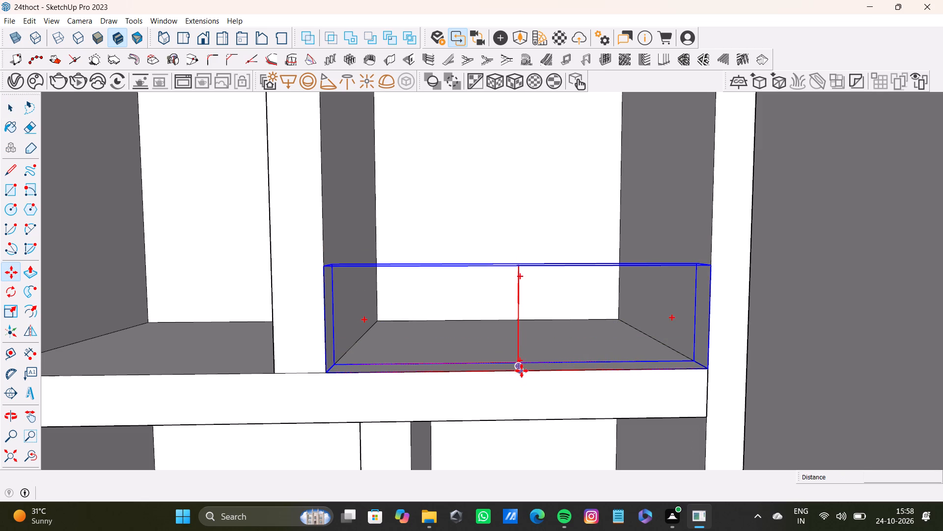
click(522, 371)
key(Up)
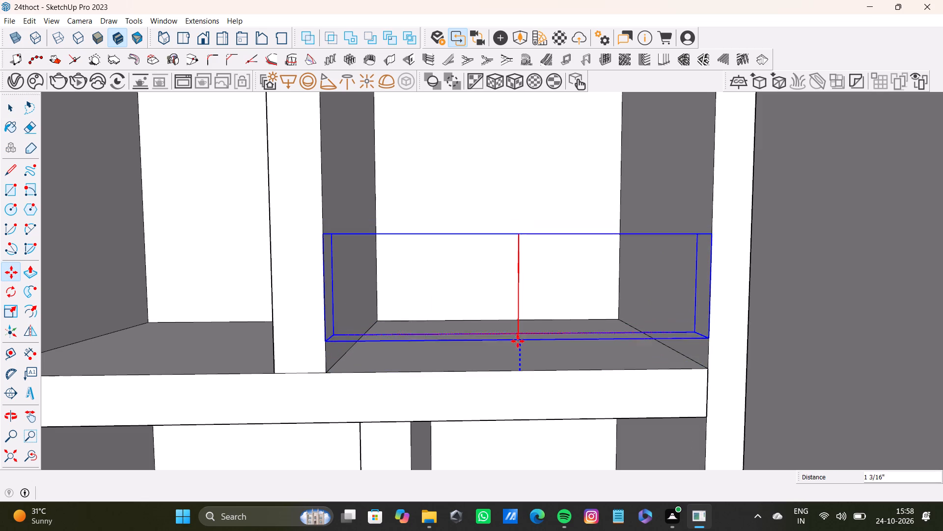
text(0.)
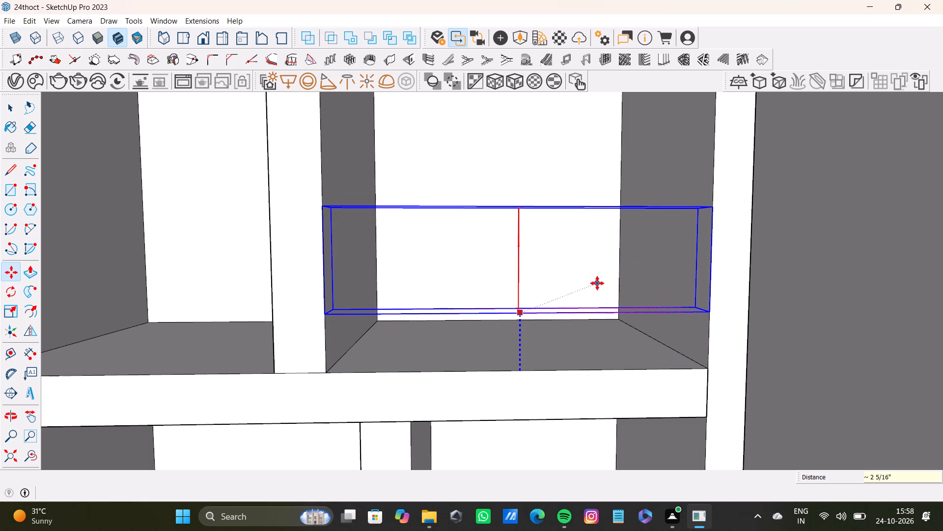
text(0.5")
key(Return)
key(space)
Move the rectangle light in the second-row compartment nearest the slatted panel back down onto the shelf floor's front edge.
scroll(549, 317, down, 1)
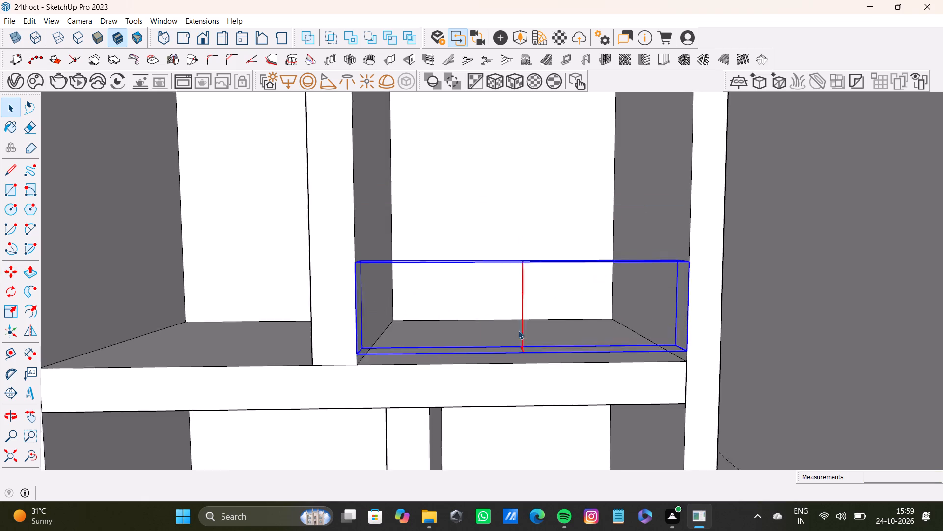
scroll(518, 330, down, 5)
middle_drag(419, 381, 476, 239)
scroll(457, 345, down, 4)
middle_drag(458, 374, 458, 284)
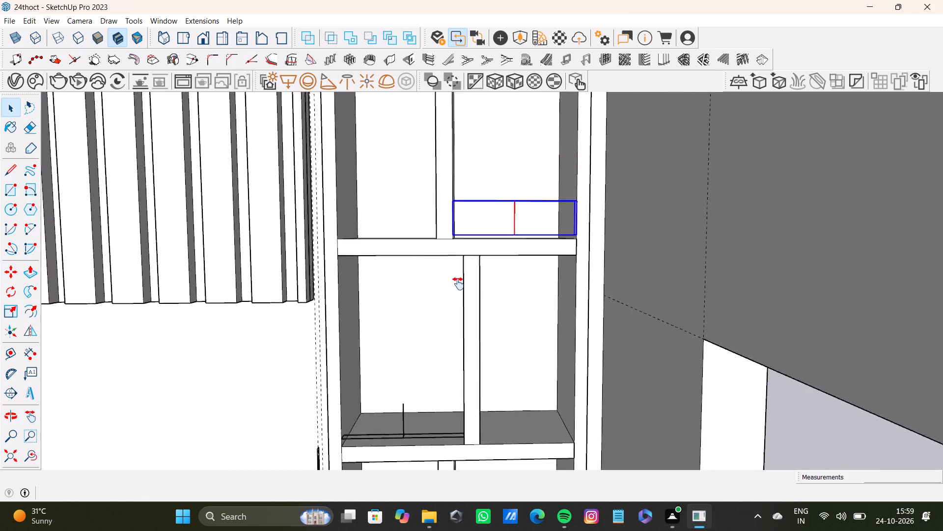
middle_drag(458, 284, 458, 280)
scroll(427, 333, up, 9)
key(space)
click(403, 379)
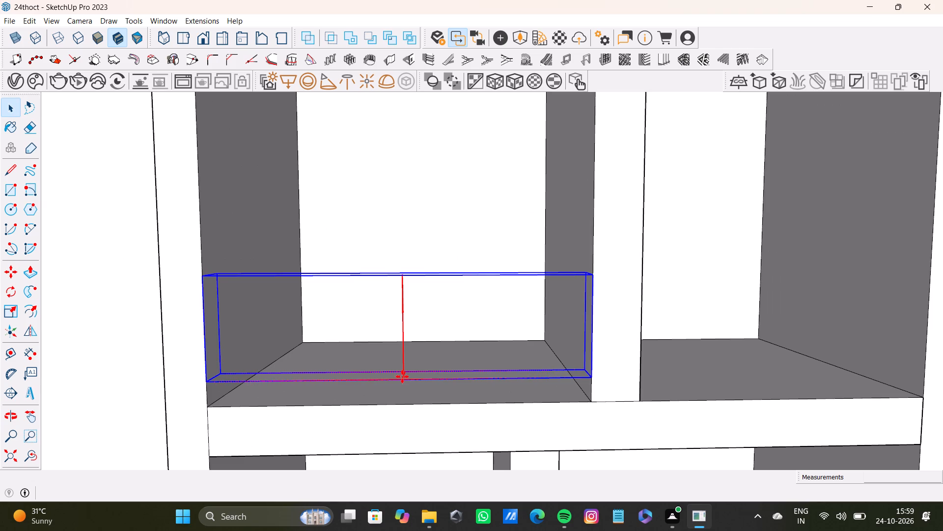
key(m)
click(402, 376)
click(404, 402)
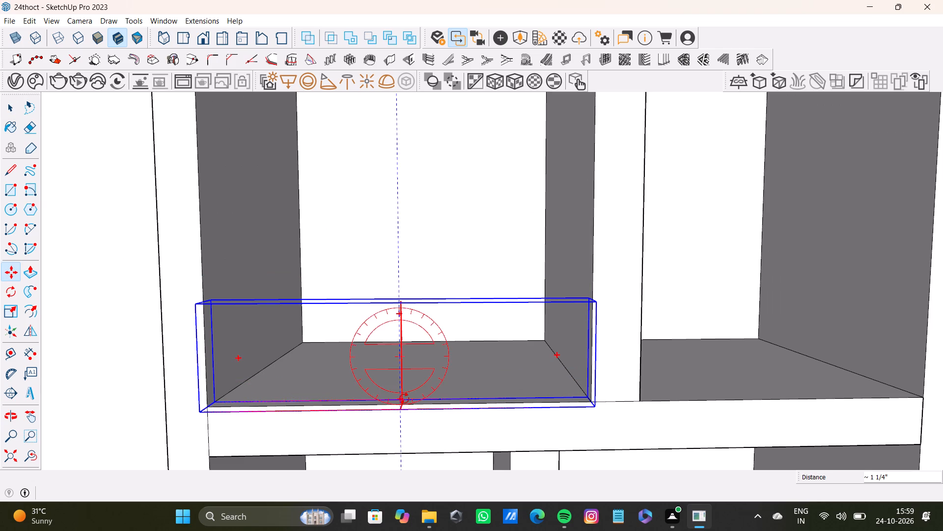
key(ctrl+z)
click(403, 382)
click(405, 407)
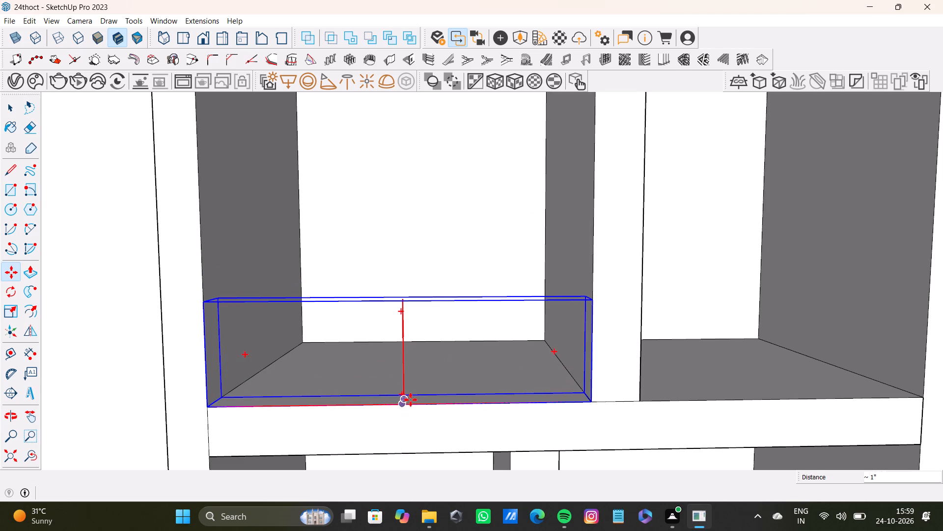
Raise the second-row compartment's floor rectangle light 0.5" straight up from the shelf.
middle_drag(448, 397, 456, 438)
scroll(419, 420, up, 3)
click(412, 418)
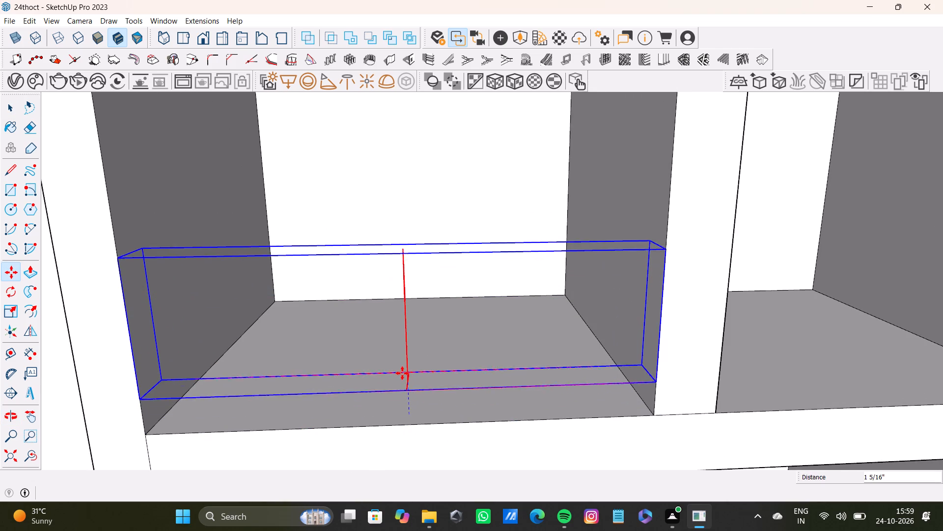
text(0.5")
key(Return)
Draw a narrow V-Ray rectangle light along the front ceiling edge of the second-row compartment farther from the slatted panel.
scroll(445, 271, down, 4)
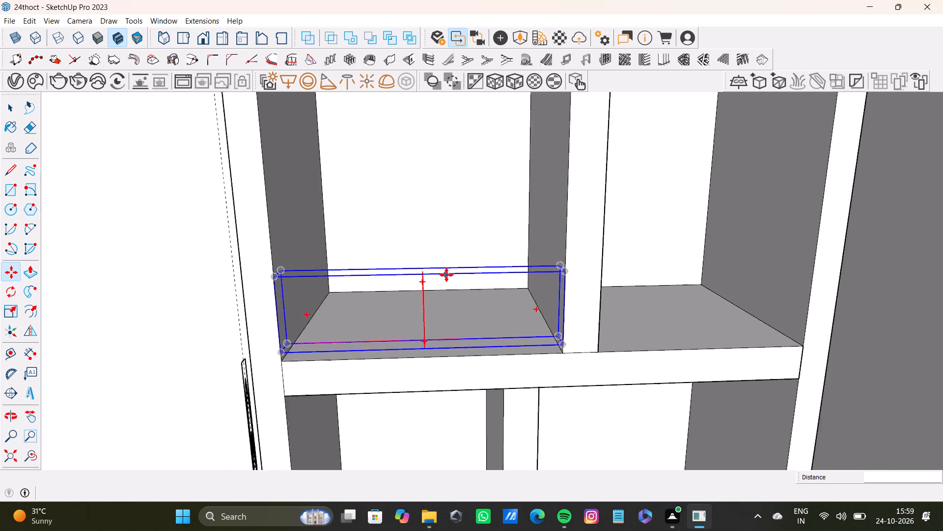
scroll(446, 275, down, 4)
shift+middle_drag(512, 310, 478, 406)
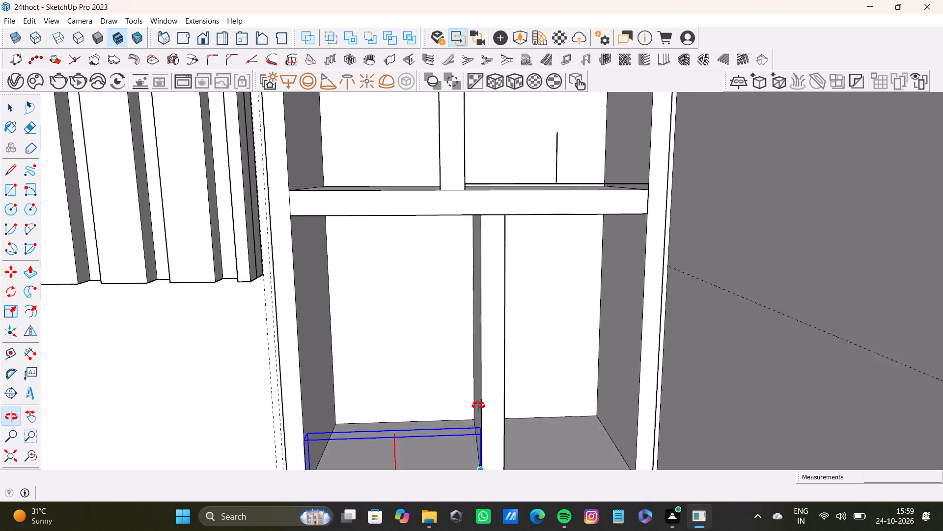
shift+middle_drag(478, 406, 483, 379)
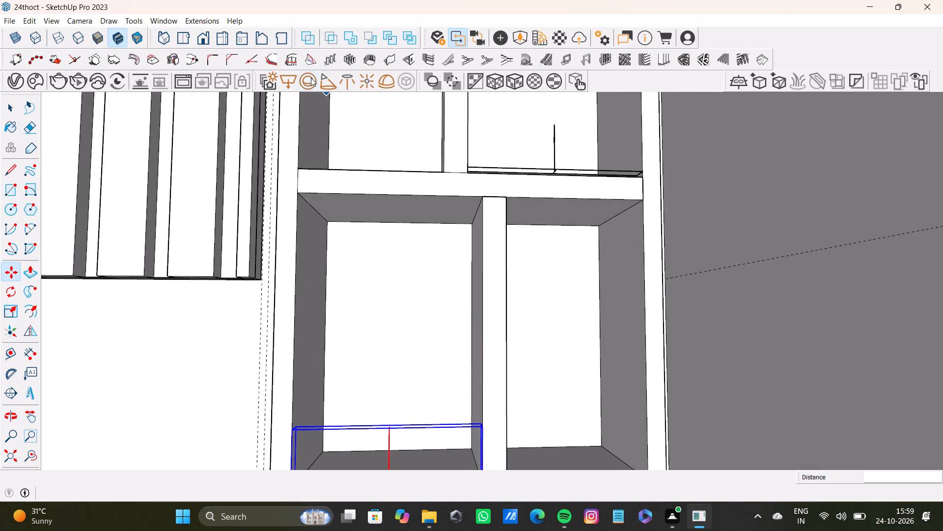
click(282, 83)
scroll(524, 245, up, 3)
middle_drag(535, 227, 512, 186)
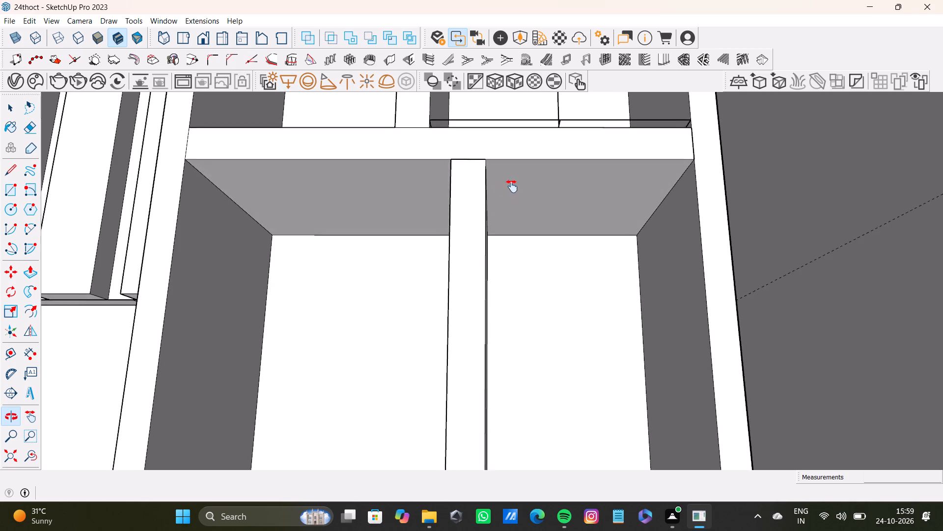
middle_drag(512, 186, 431, 210)
scroll(476, 230, up, 3)
middle_drag(477, 230, 521, 223)
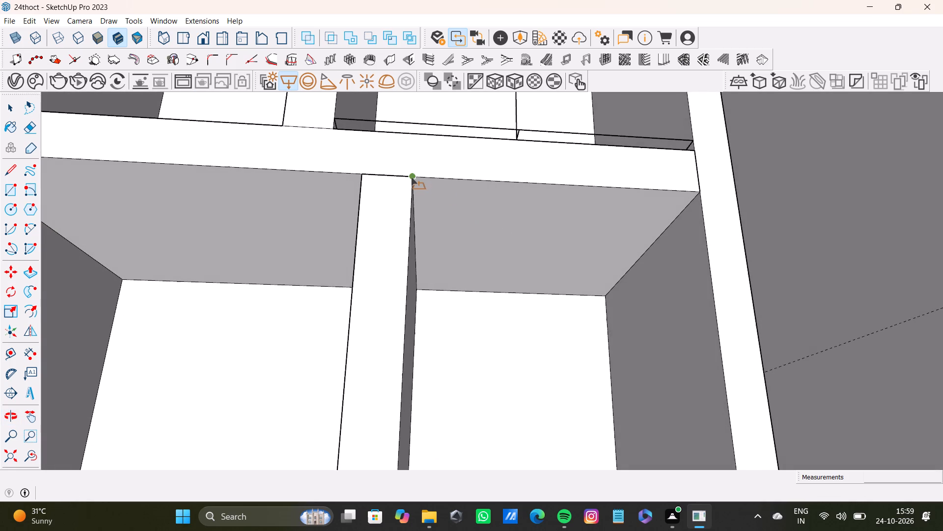
click(416, 176)
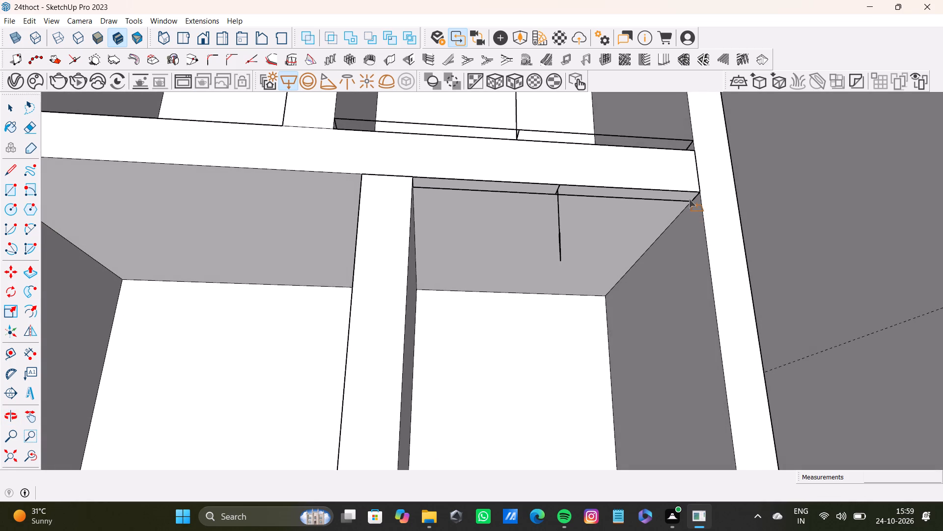
click(689, 199)
Lower the ceiling rectangle light in the second-row compartment farther from the slatted panel 0.5" straight down.
key(space)
click(558, 190)
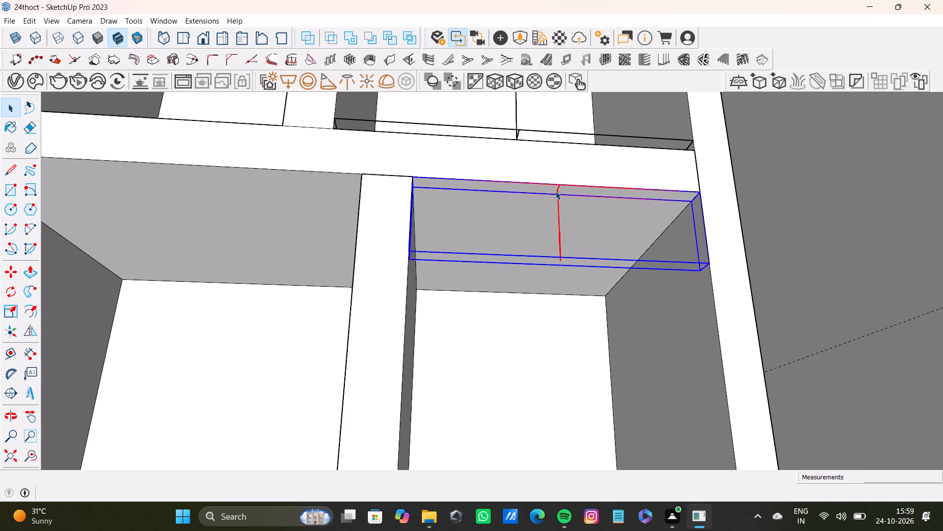
key(m)
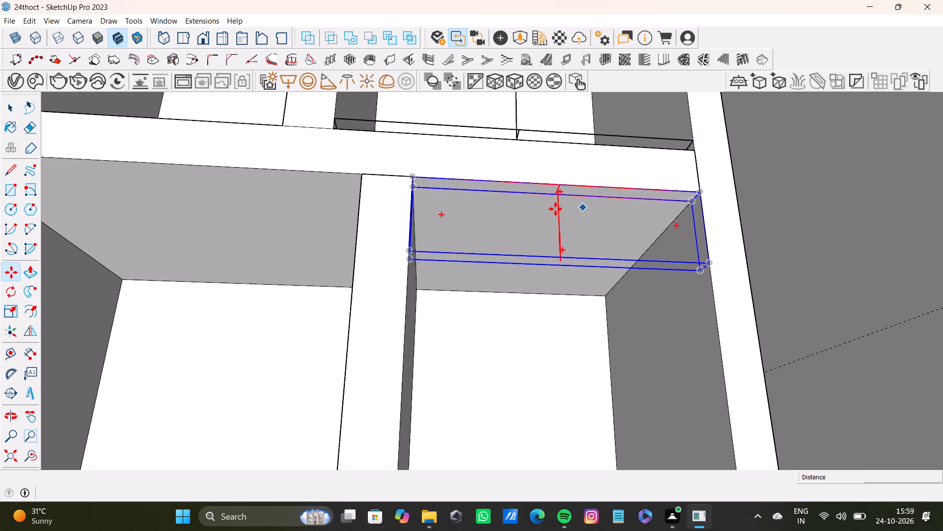
key(space)
key(m)
scroll(555, 185, up, 5)
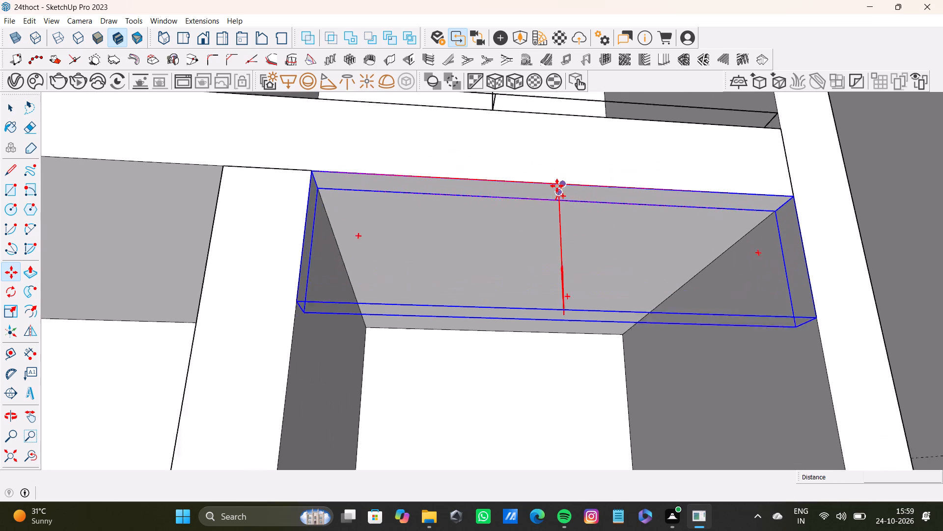
scroll(557, 186, up, 1)
key(space)
key(m)
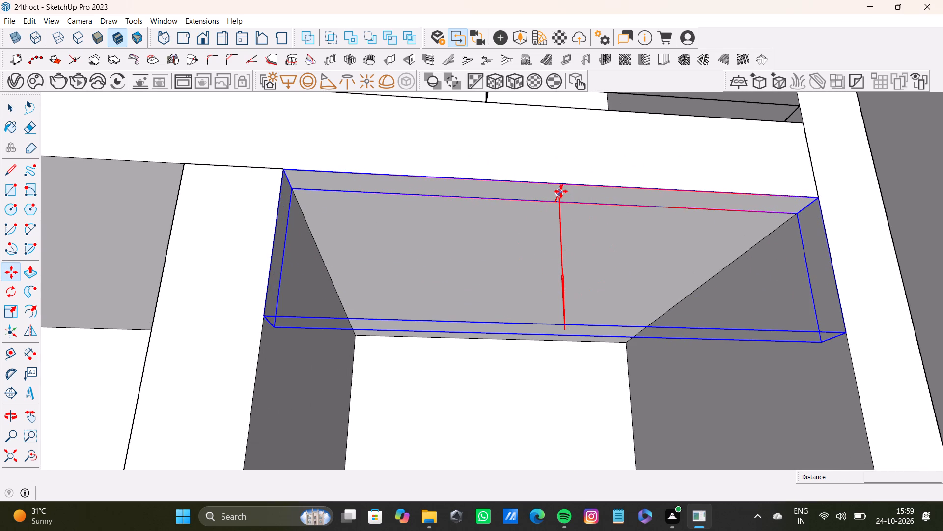
click(560, 191)
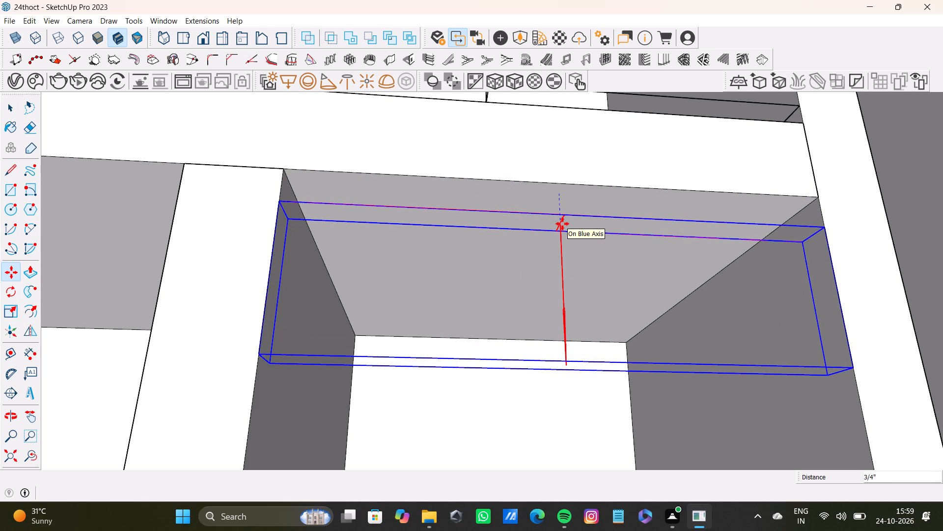
text(0.5")
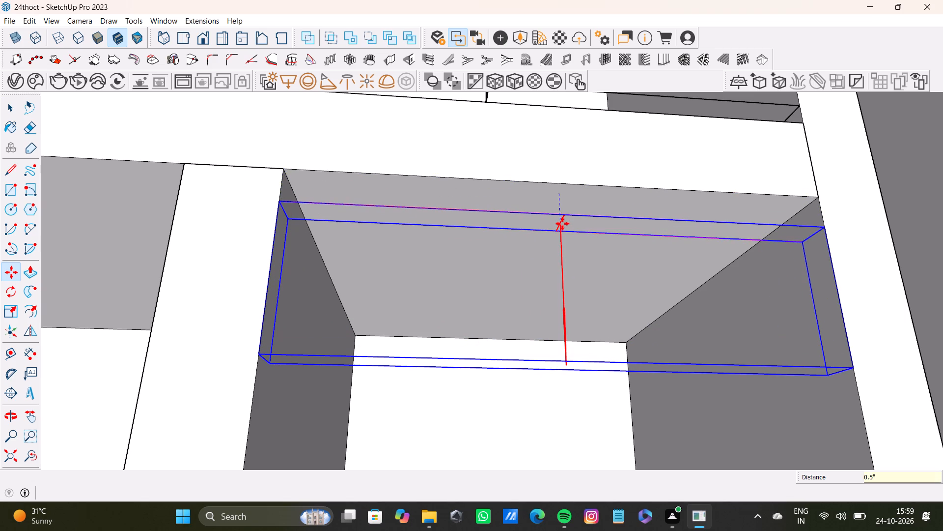
key(Return)
key(space)
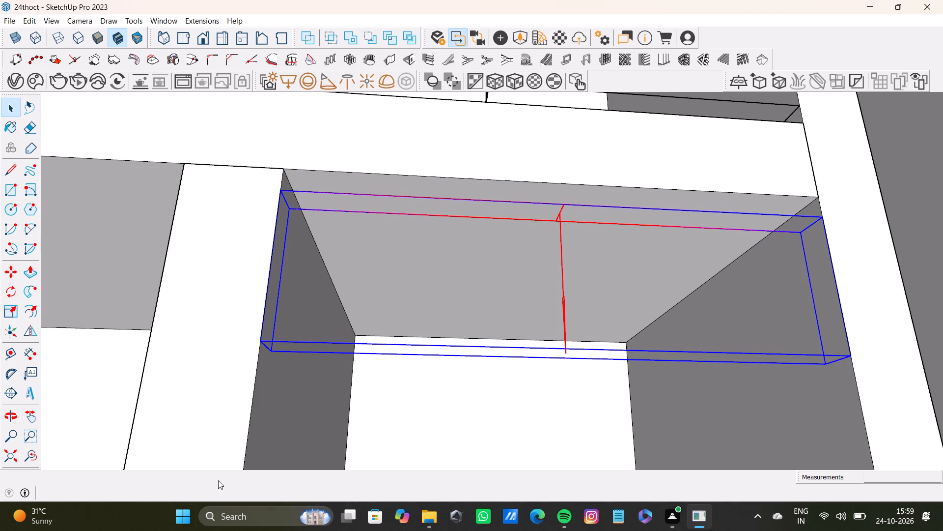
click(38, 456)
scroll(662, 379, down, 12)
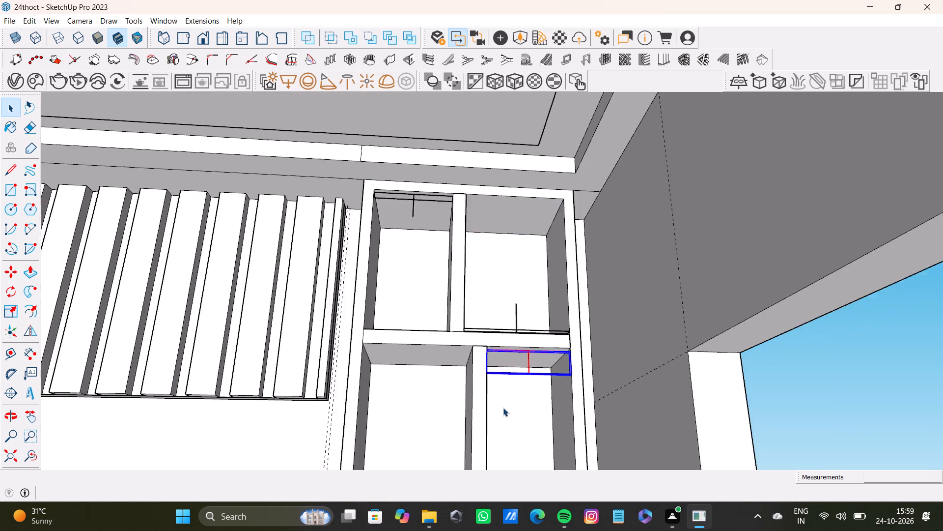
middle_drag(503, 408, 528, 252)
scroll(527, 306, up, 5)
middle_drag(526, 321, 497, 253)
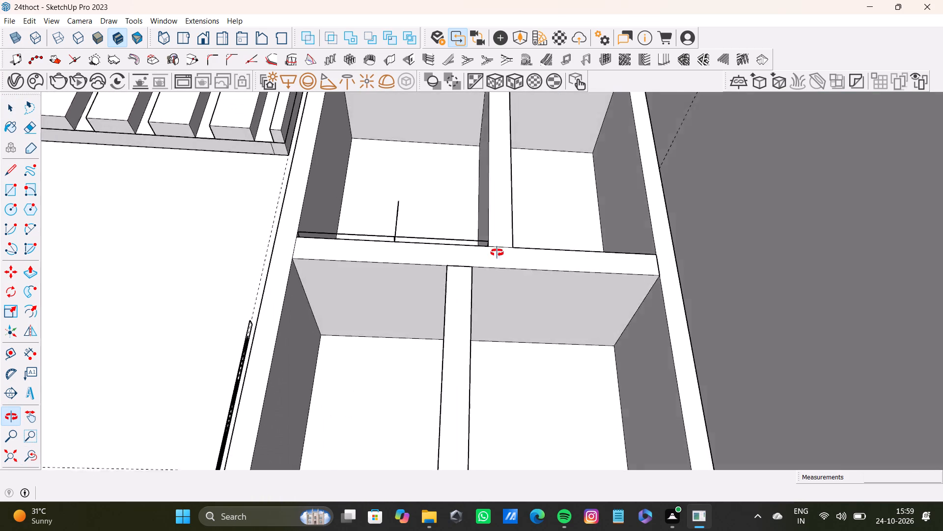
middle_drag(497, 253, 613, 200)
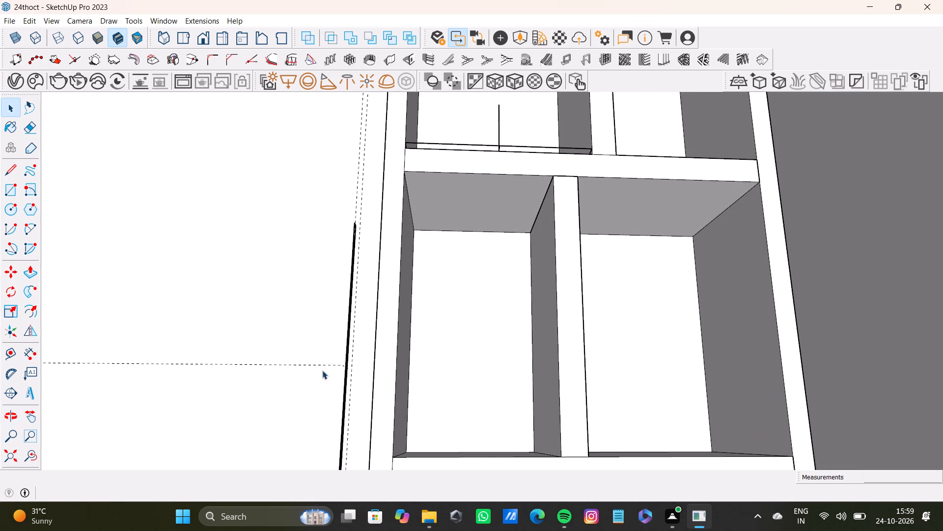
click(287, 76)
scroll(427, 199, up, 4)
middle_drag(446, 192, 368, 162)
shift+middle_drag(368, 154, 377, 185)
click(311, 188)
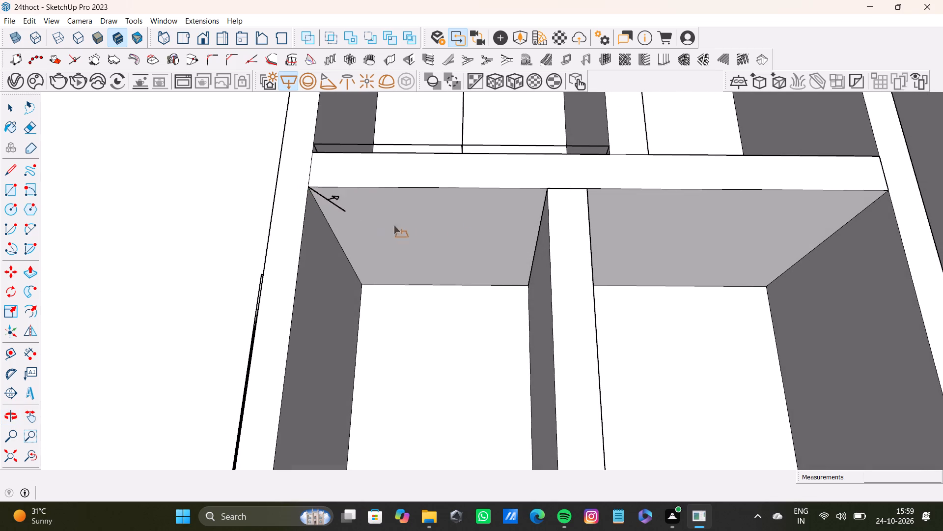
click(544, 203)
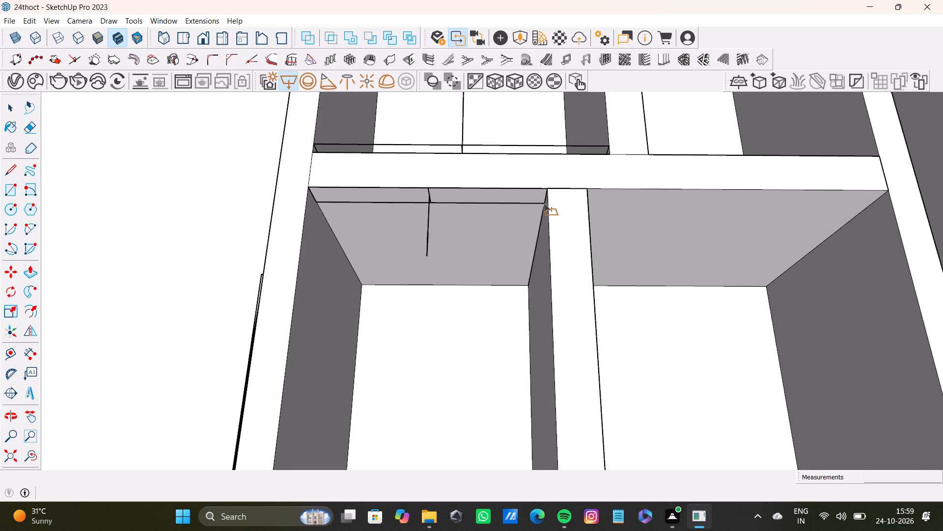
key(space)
Draw a narrow V-Ray rectangle light along the front ceiling edge of the third-row compartment nearest the slatted panel.
click(281, 81)
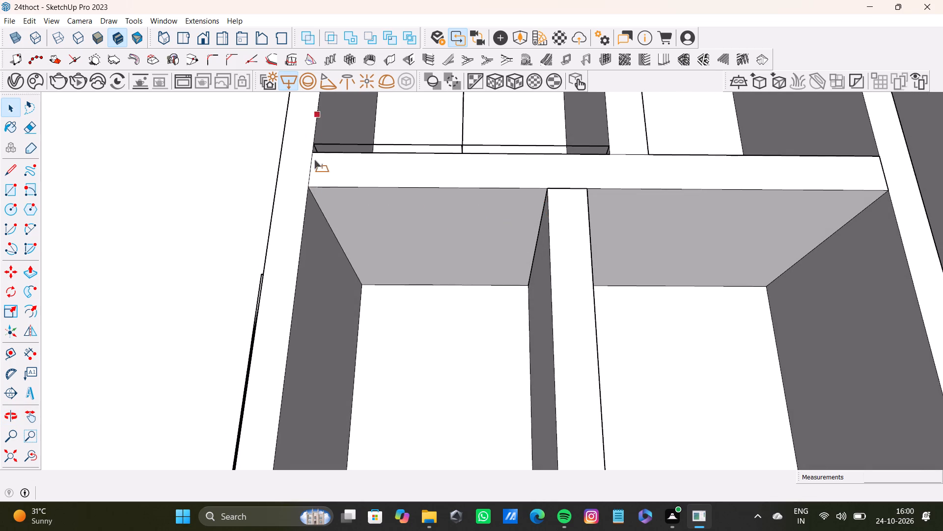
click(313, 185)
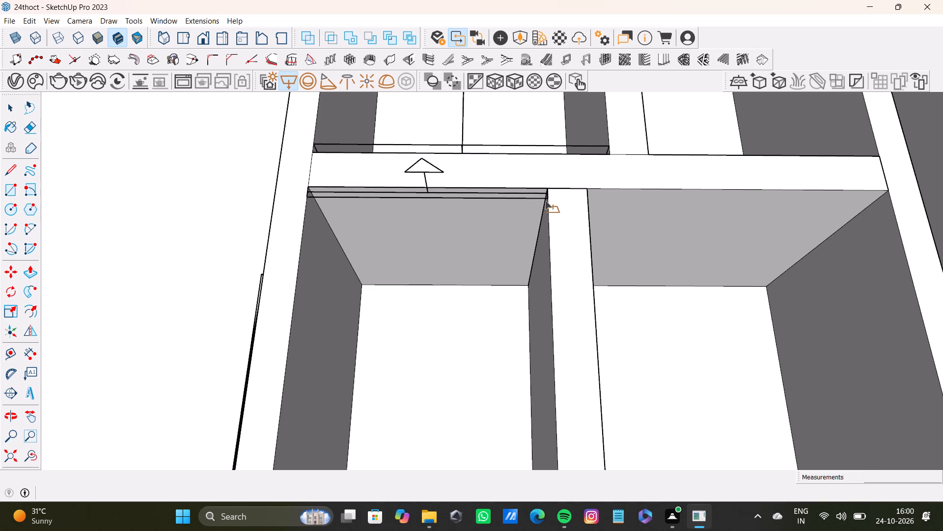
scroll(536, 202, up, 4)
middle_drag(530, 199, 539, 150)
click(553, 174)
key(space)
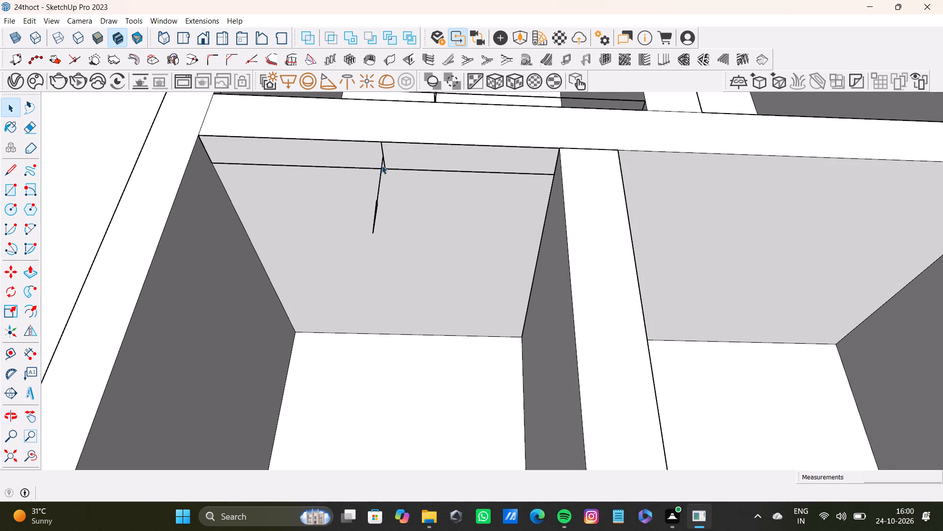
Lower the third-row compartment's ceiling rectangle light 0.5" straight down from the shelf.
click(383, 162)
key(m)
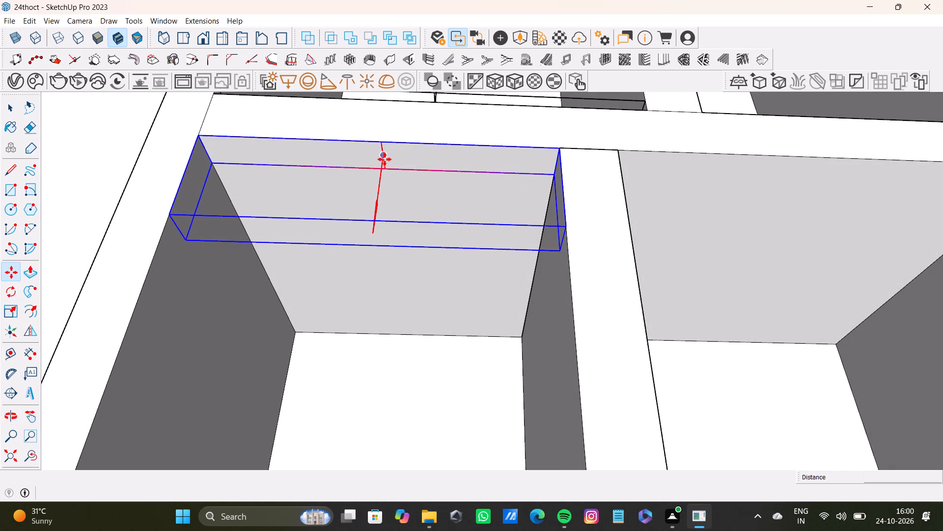
click(385, 159)
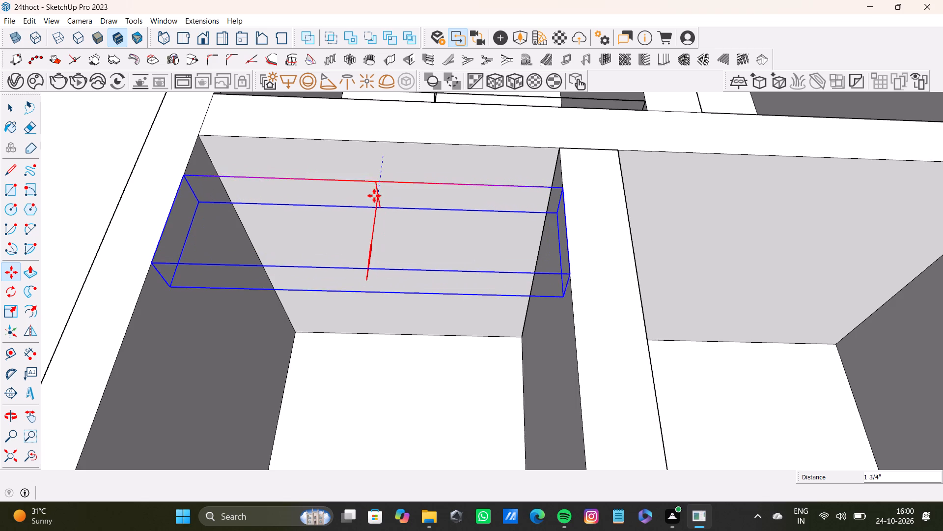
text(0.5")
key(Return)
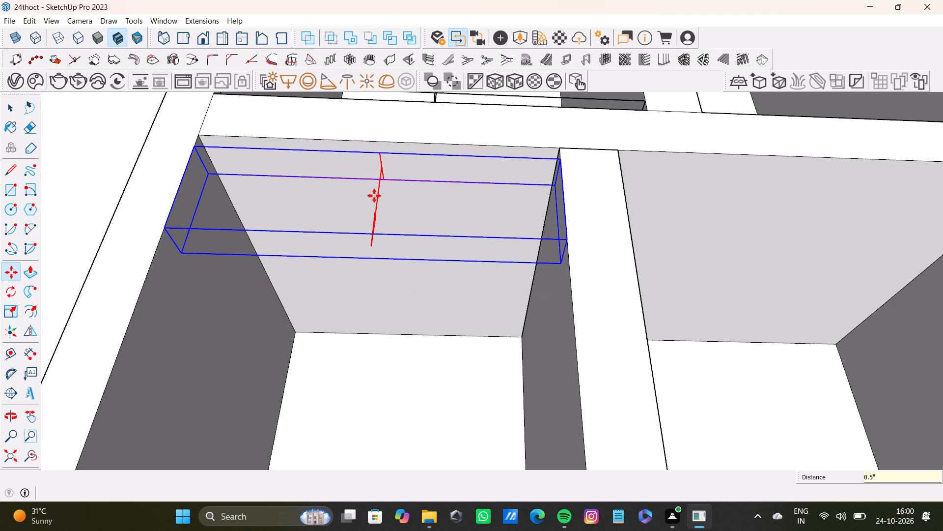
Draw a narrow V-Ray rectangle light along the front floor edge of the third-row compartment farther from the slatted panel.
scroll(374, 196, down, 8)
shift+middle_drag(391, 214, 324, 206)
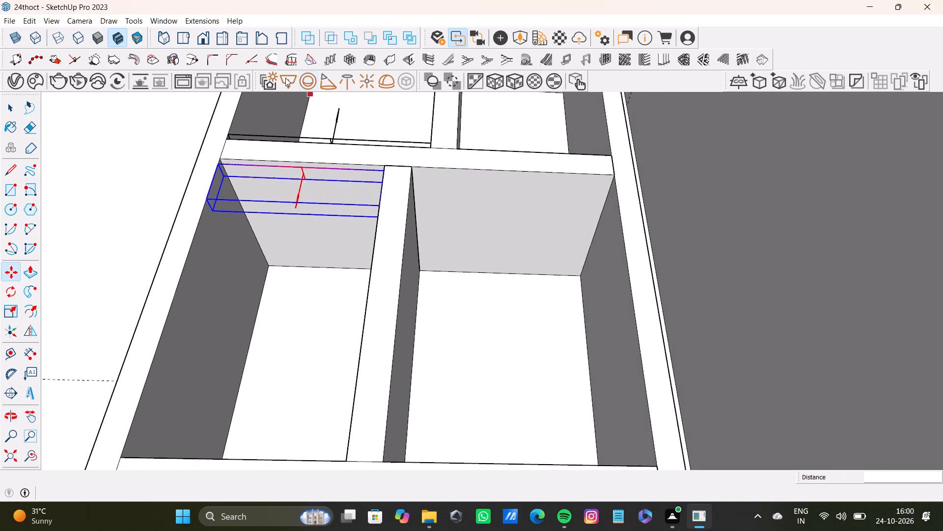
click(285, 78)
scroll(379, 209, down, 1)
shift+middle_drag(391, 245, 410, 331)
scroll(439, 427, up, 6)
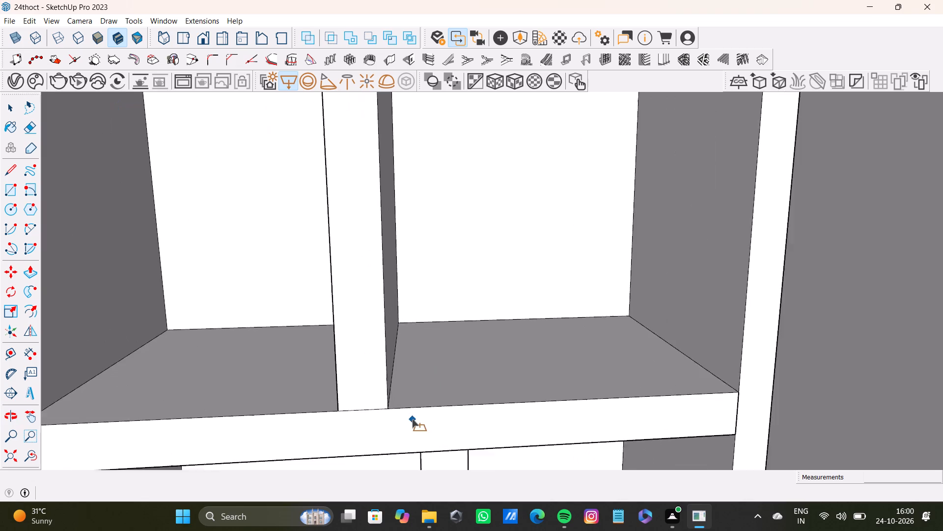
middle_drag(406, 385, 351, 423)
scroll(355, 417, up, 3)
click(344, 415)
scroll(550, 440, down, 1)
middle_drag(639, 415, 552, 372)
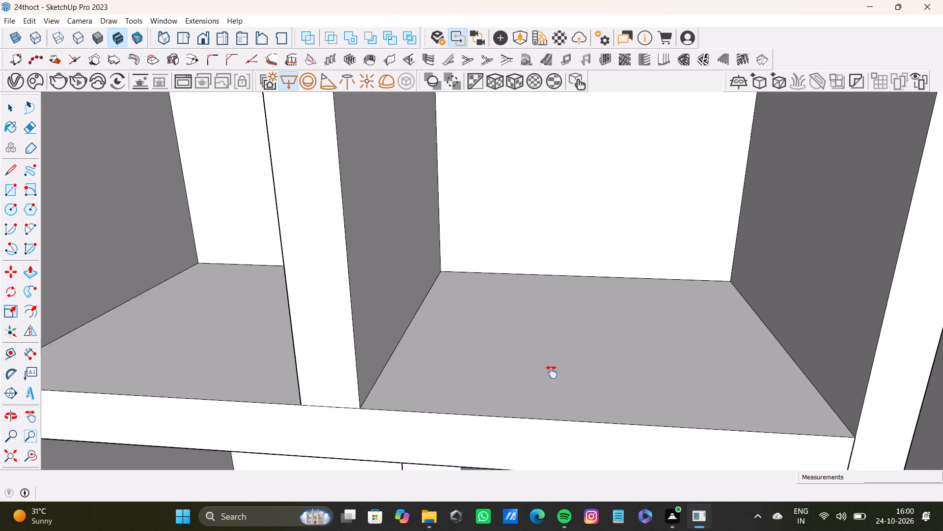
middle_drag(552, 372, 491, 395)
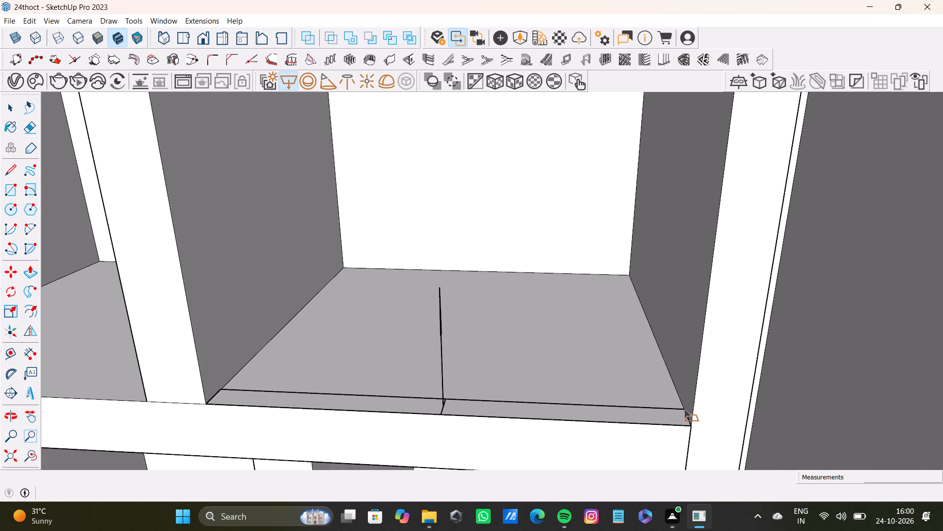
click(684, 407)
key(space)
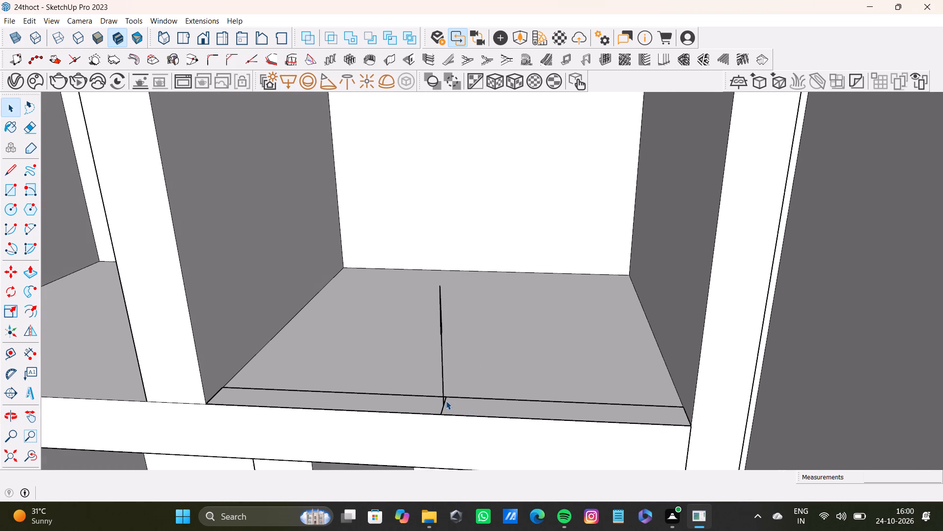
Raise the third-row compartment's floor rectangle light 0.5" straight up from the shelf.
click(446, 401)
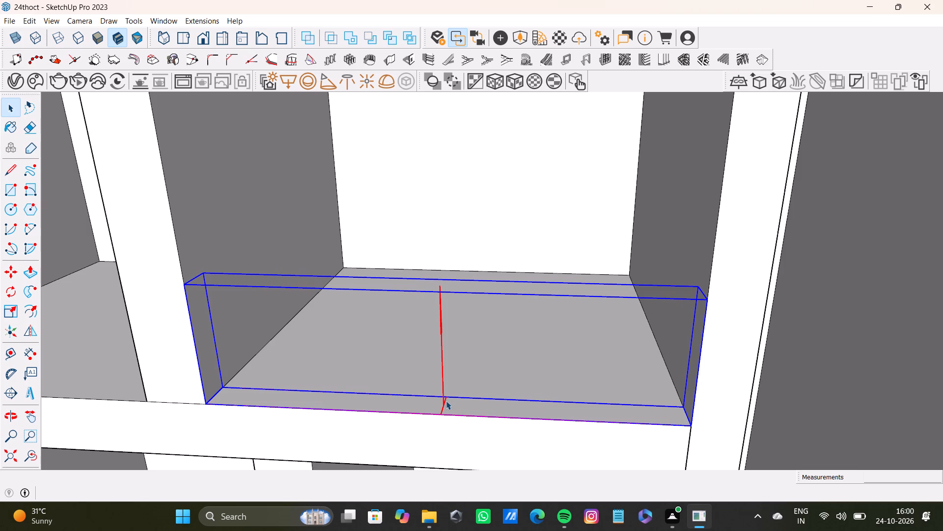
scroll(319, 395, up, 3)
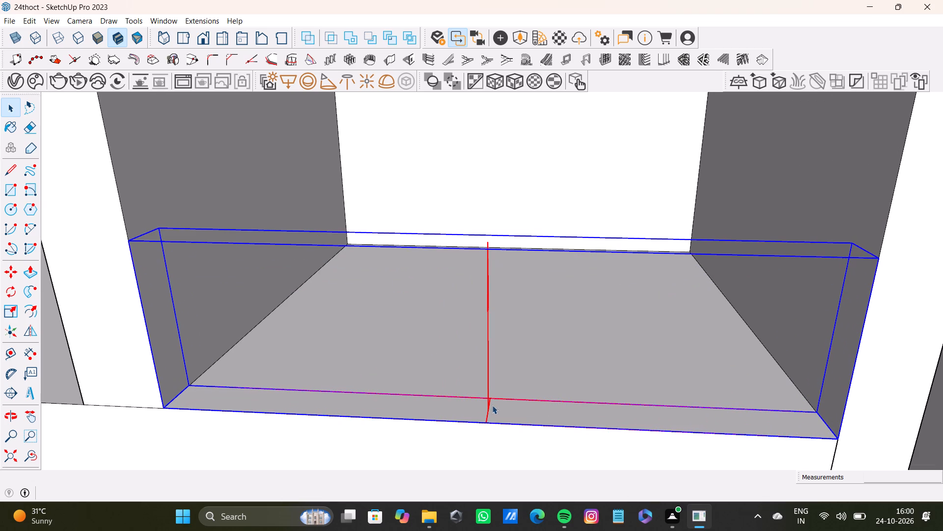
click(488, 409)
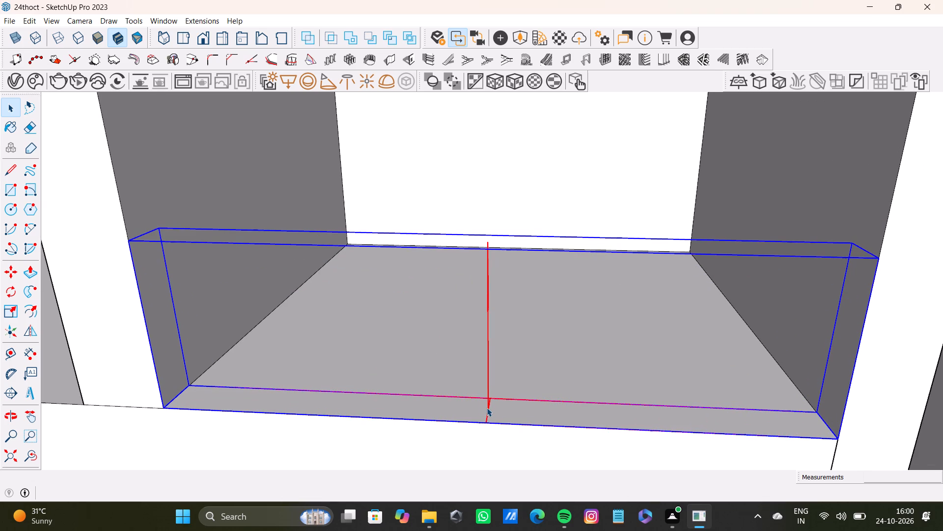
click(487, 411)
click(488, 405)
key(m)
click(488, 411)
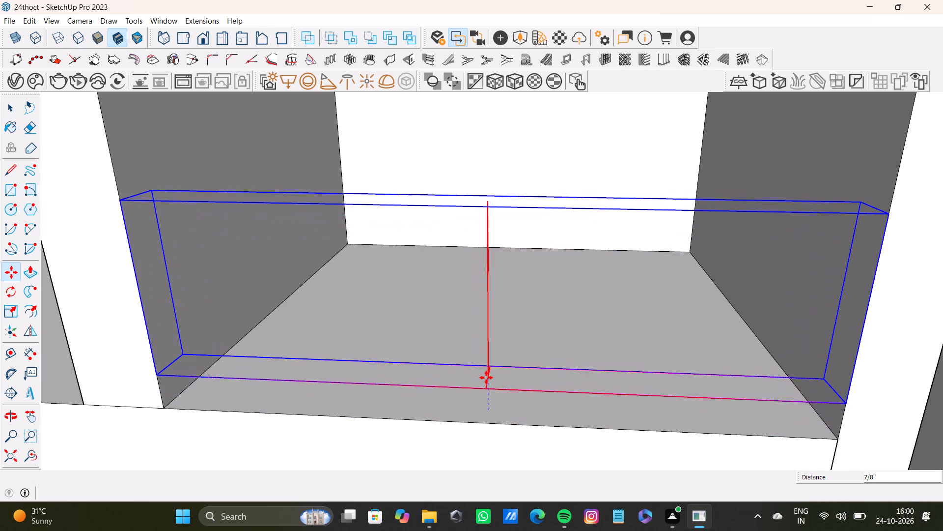
text(0.5")
key(Return)
key(space)
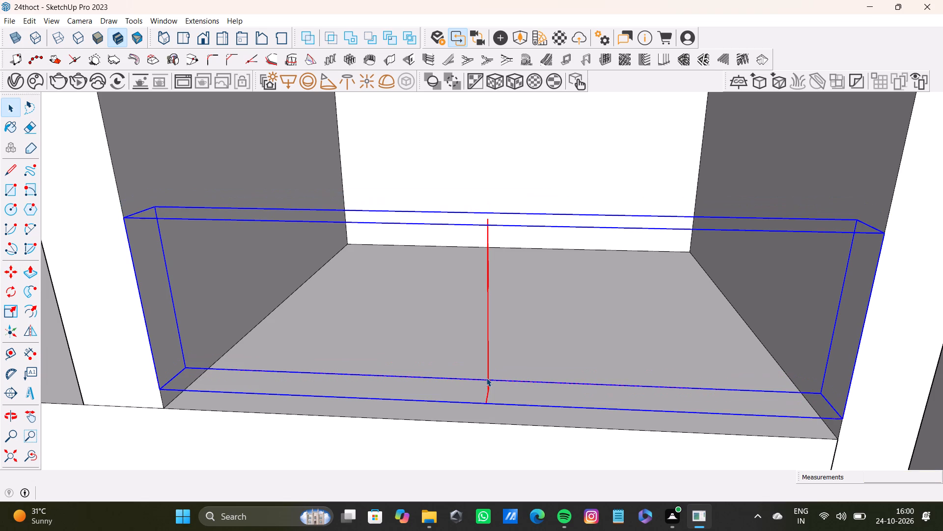
Examine the light placement across the shelf unit's upper rows and the fourth-row compartments below them.
scroll(487, 379, down, 20)
scroll(487, 379, down, 3)
middle_drag(487, 379, 522, 301)
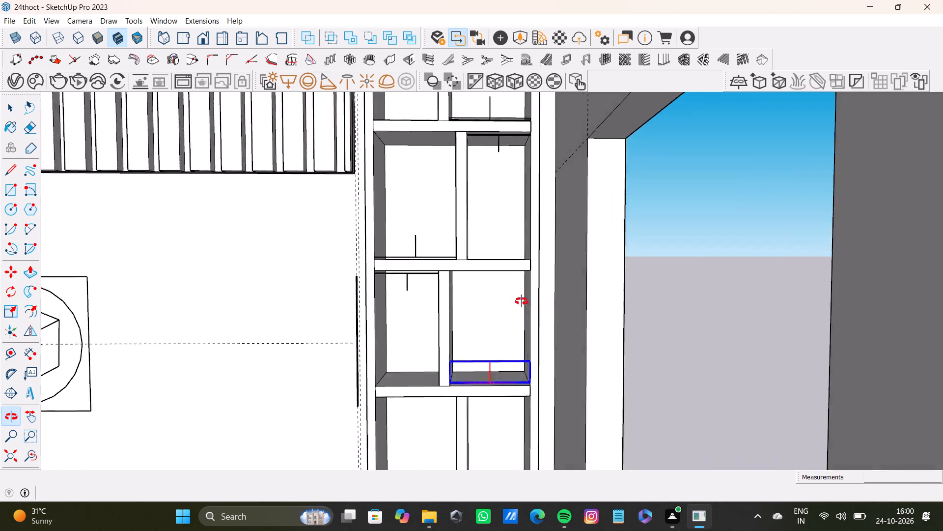
middle_drag(522, 301, 518, 284)
scroll(487, 330, down, 4)
shift+middle_drag(482, 351, 495, 288)
scroll(471, 307, up, 8)
shift+middle_drag(468, 307, 469, 294)
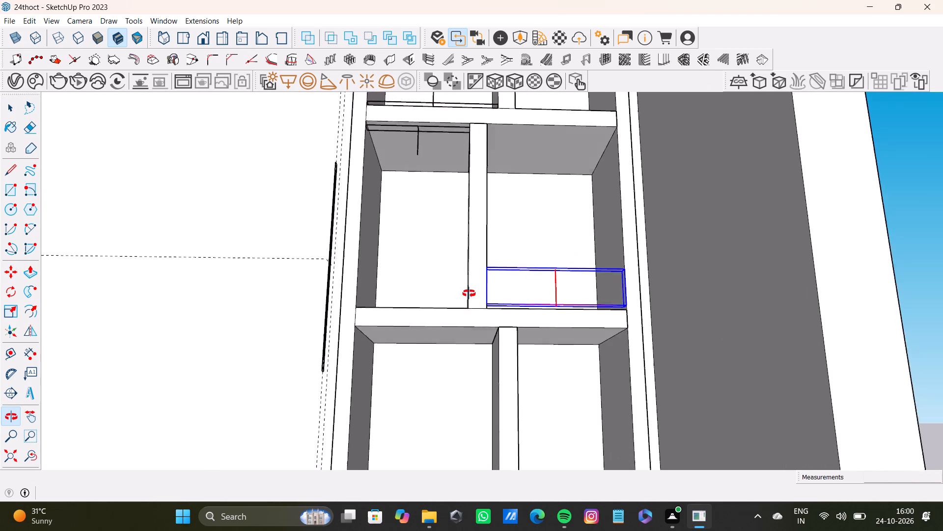
shift+middle_drag(469, 294, 469, 329)
scroll(468, 330, down, 7)
shift+middle_drag(468, 331, 462, 414)
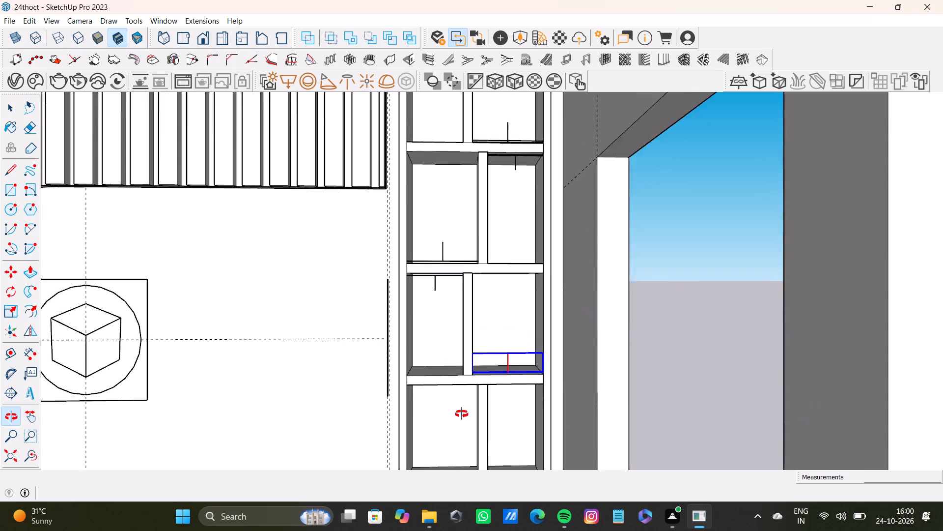
shift+middle_drag(462, 414, 461, 383)
scroll(461, 383, down, 4)
shift+middle_drag(461, 383, 451, 346)
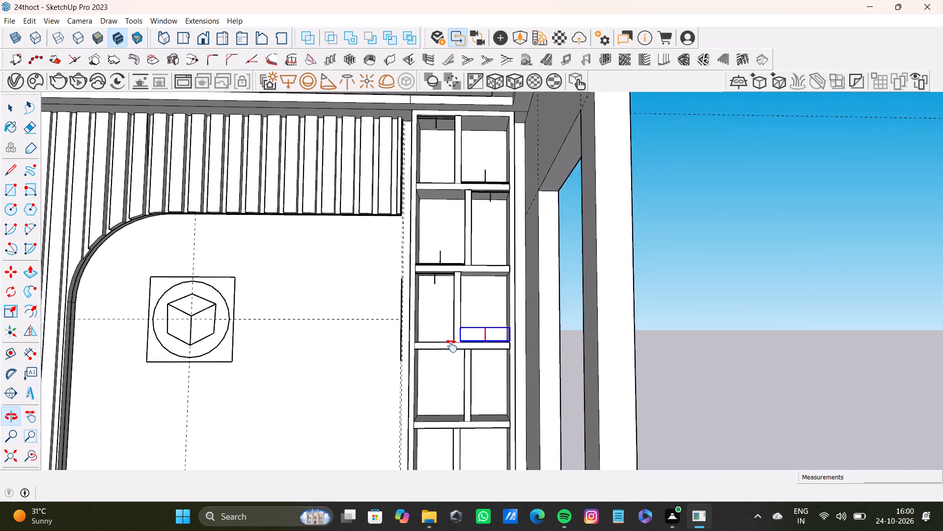
shift+middle_drag(451, 346, 449, 316)
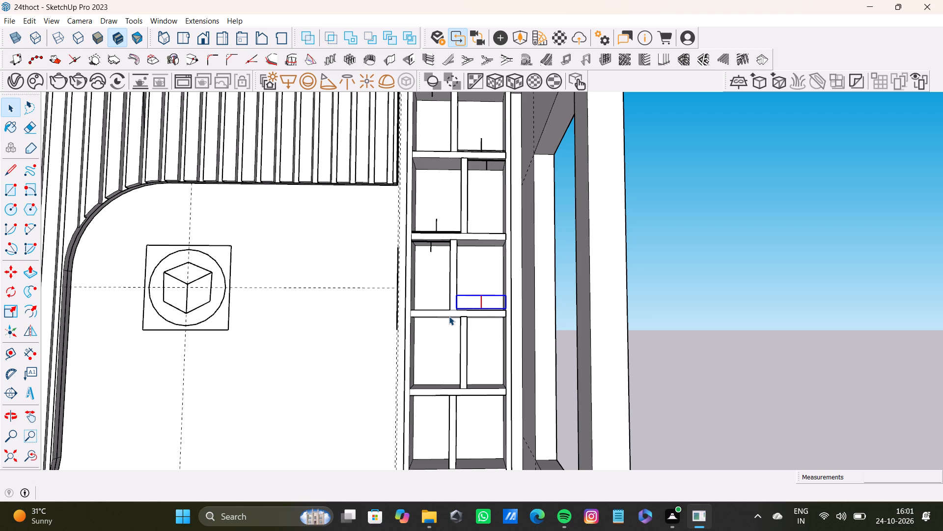
scroll(426, 334, up, 8)
middle_drag(432, 329, 432, 321)
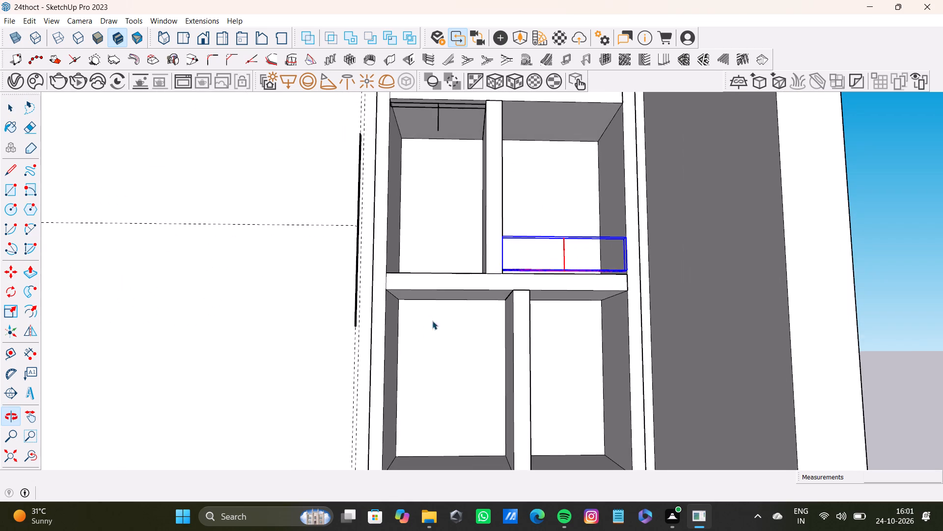
Draw a narrow V-Ray rectangle light along the front floor edge of the fourth-row compartment nearer the slatted panel.
click(288, 78)
scroll(393, 280, down, 3)
middle_drag(458, 378, 459, 445)
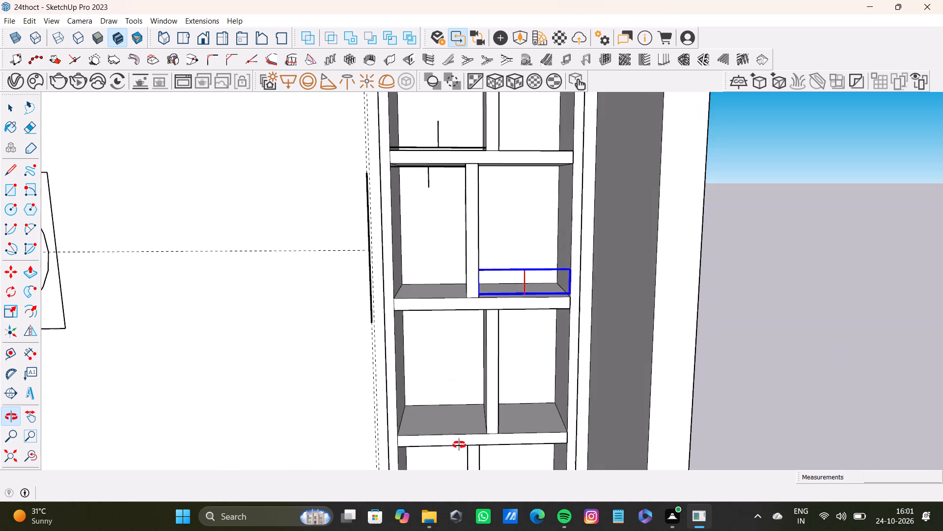
middle_drag(459, 445, 428, 330)
scroll(411, 328, up, 3)
middle_drag(405, 329, 387, 376)
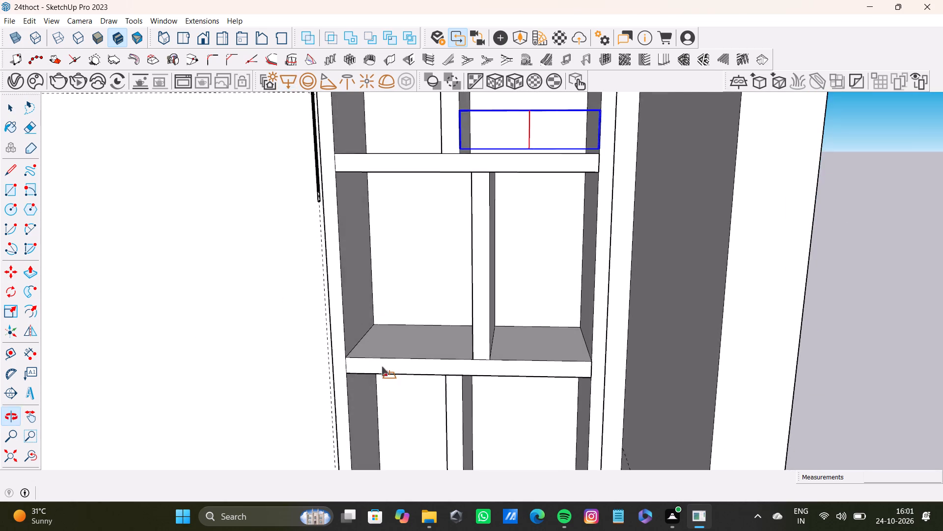
scroll(378, 356, up, 8)
middle_drag(333, 353, 323, 373)
scroll(320, 373, up, 2)
click(319, 367)
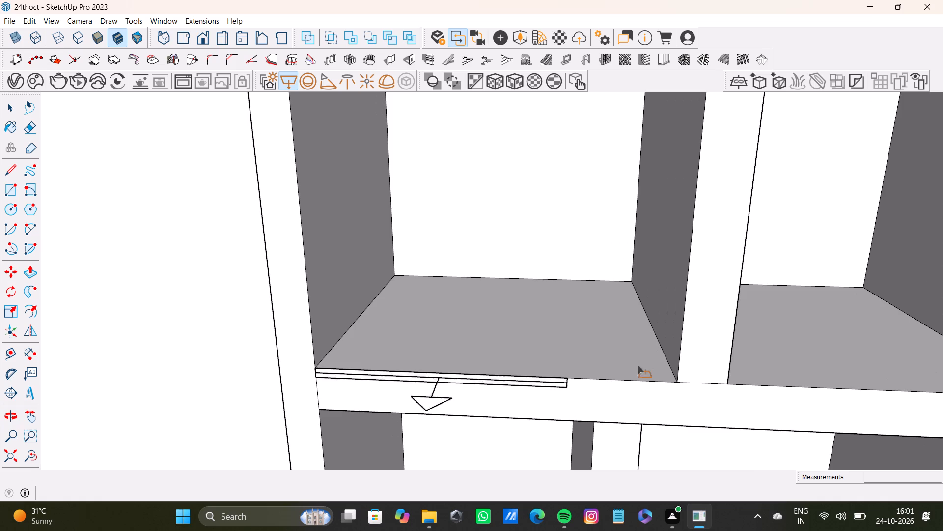
click(673, 367)
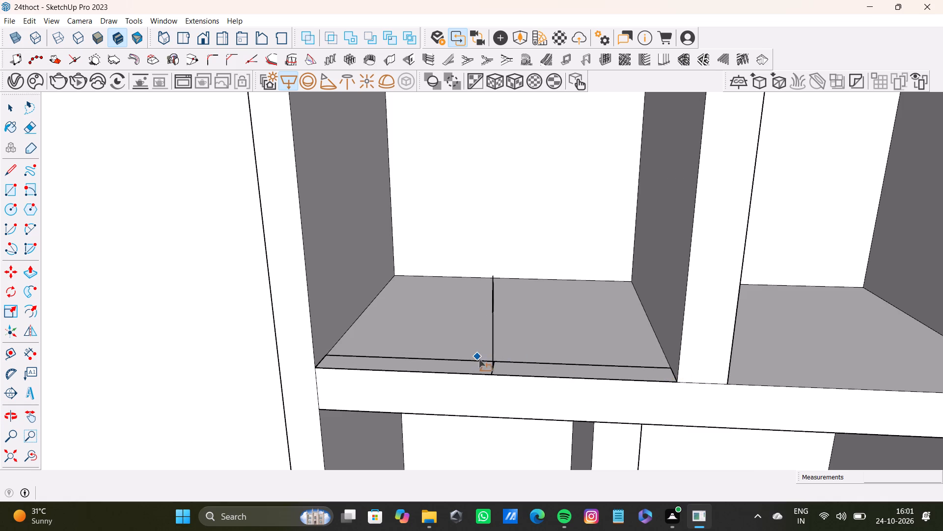
Raise the fourth-row compartment's floor rectangle light 0.5" straight up from the shelf.
key(space)
click(492, 365)
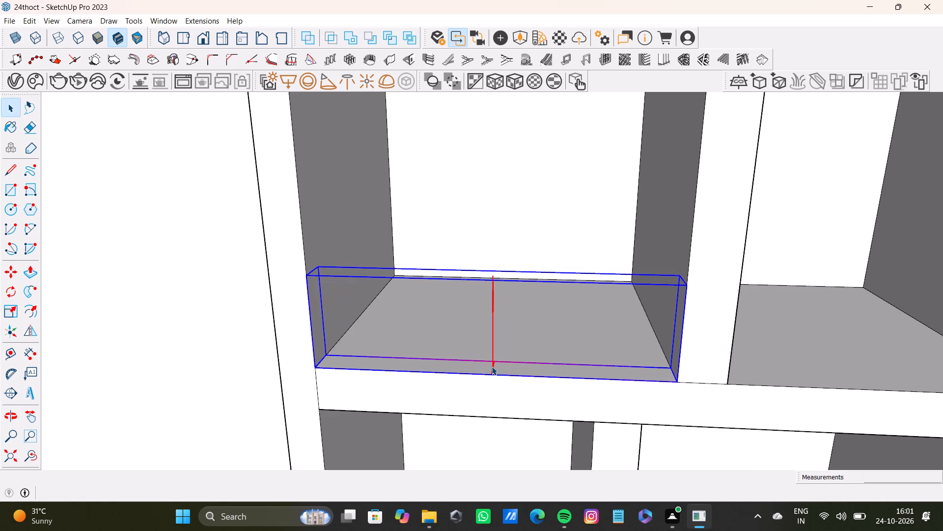
key(m)
click(495, 367)
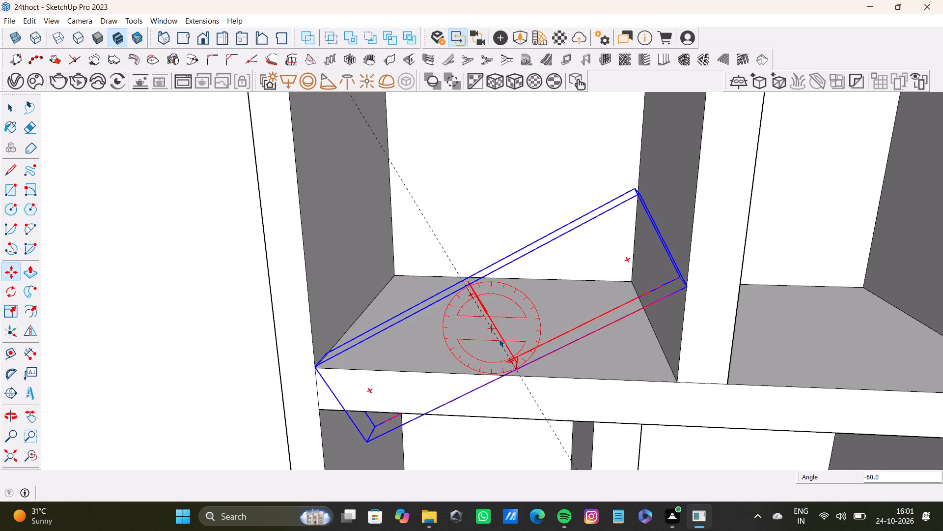
key(space)
key(m)
key(Up)
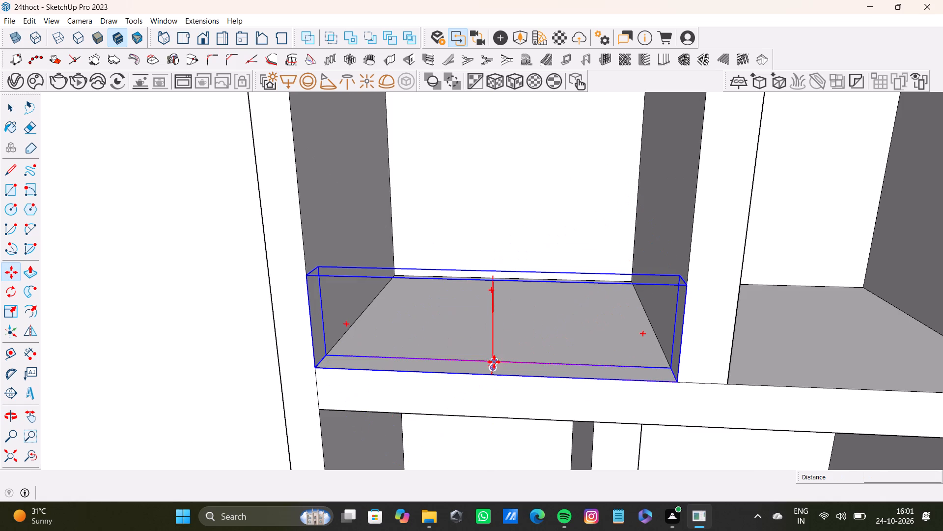
click(494, 369)
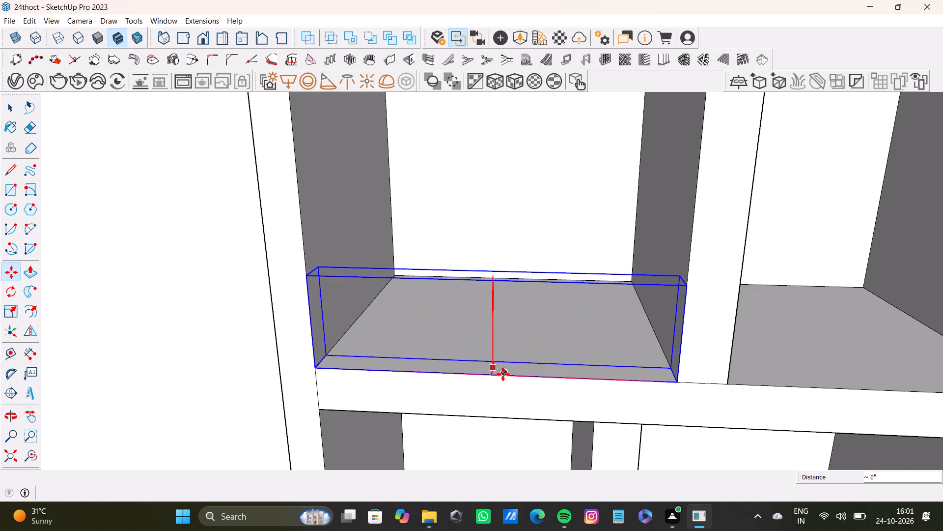
scroll(489, 368, up, 3)
middle_drag(507, 356, 456, 356)
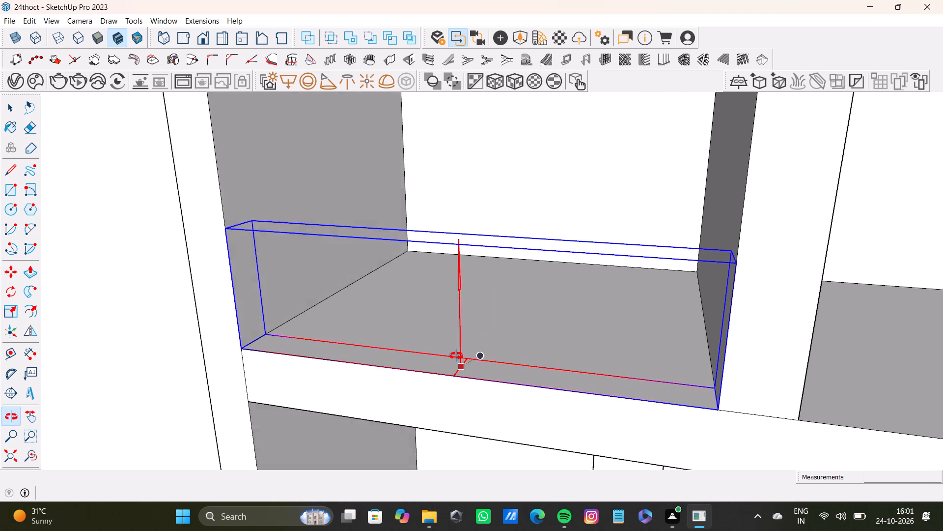
middle_drag(456, 356, 434, 353)
scroll(442, 360, up, 4)
click(441, 364)
key(space)
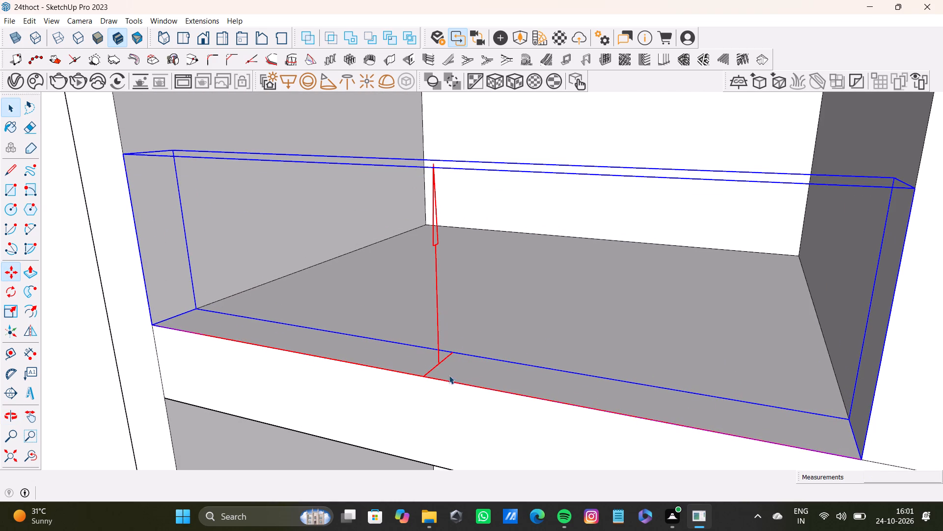
key(m)
click(439, 364)
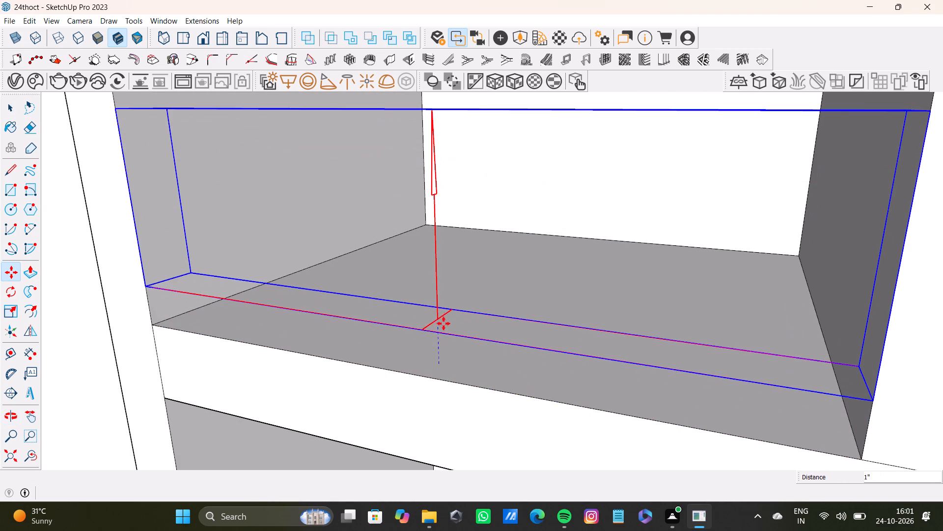
text(0.5")
key(Return)
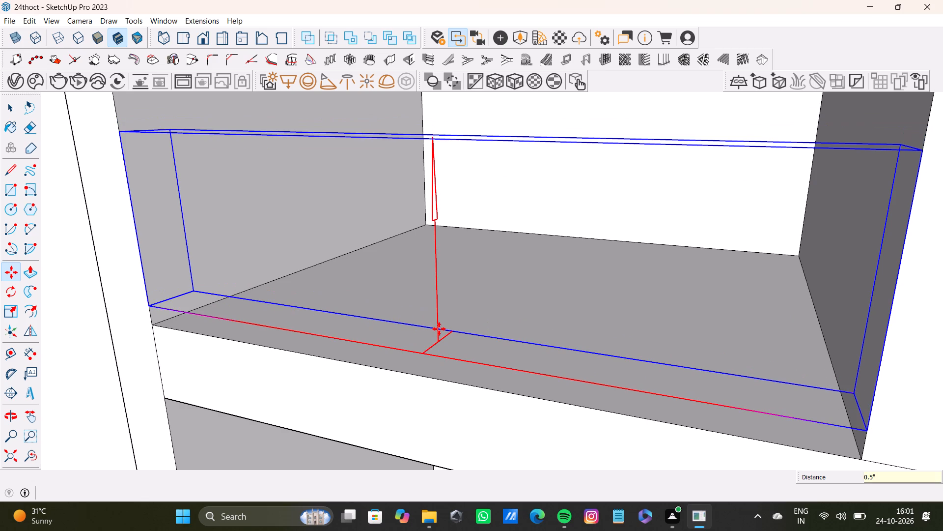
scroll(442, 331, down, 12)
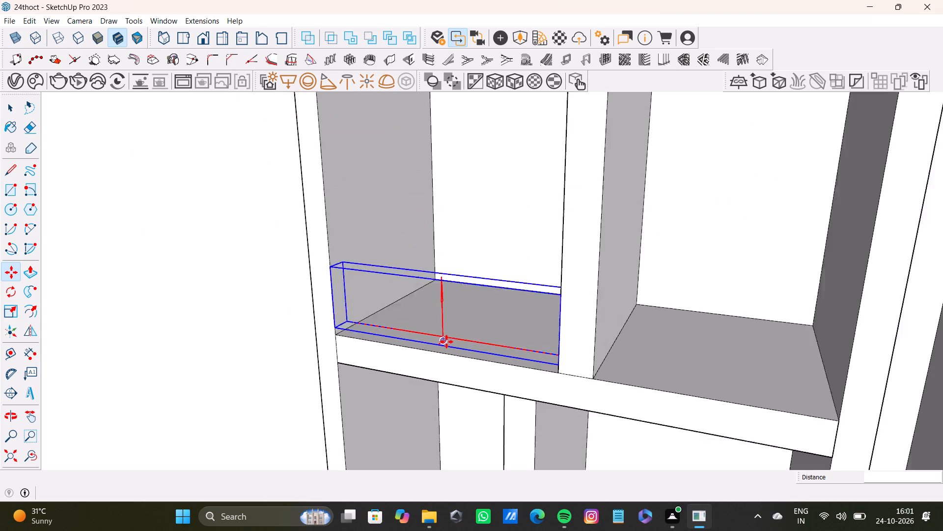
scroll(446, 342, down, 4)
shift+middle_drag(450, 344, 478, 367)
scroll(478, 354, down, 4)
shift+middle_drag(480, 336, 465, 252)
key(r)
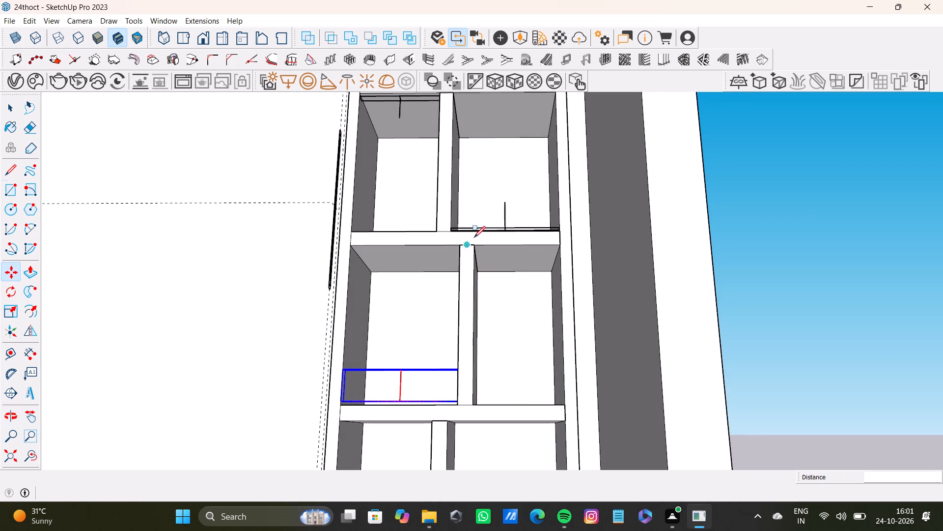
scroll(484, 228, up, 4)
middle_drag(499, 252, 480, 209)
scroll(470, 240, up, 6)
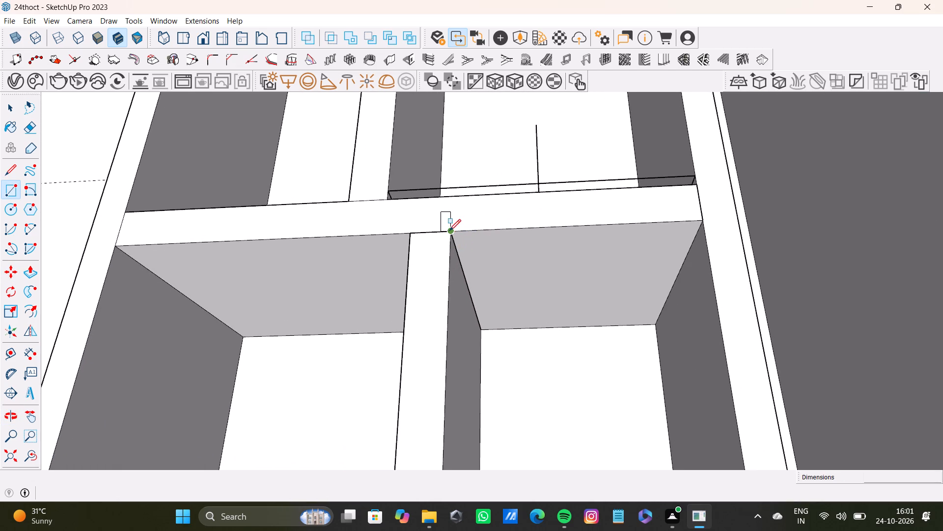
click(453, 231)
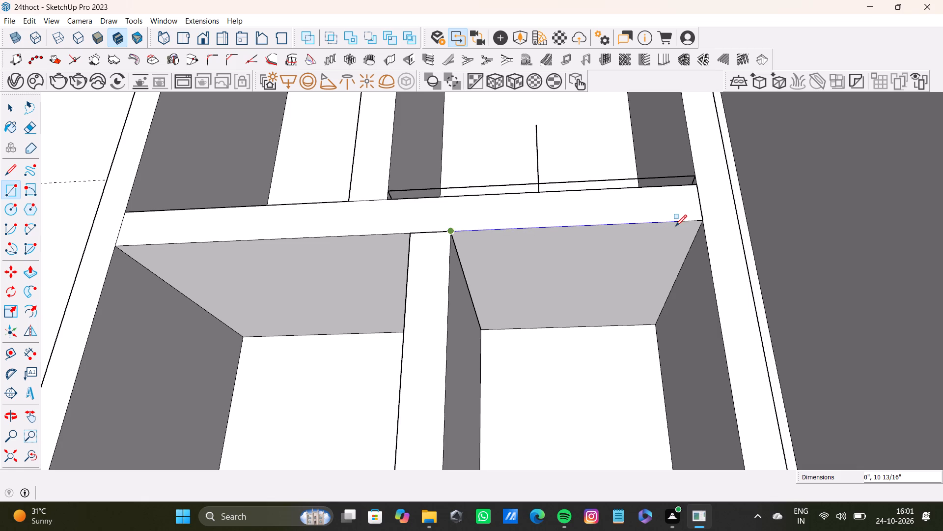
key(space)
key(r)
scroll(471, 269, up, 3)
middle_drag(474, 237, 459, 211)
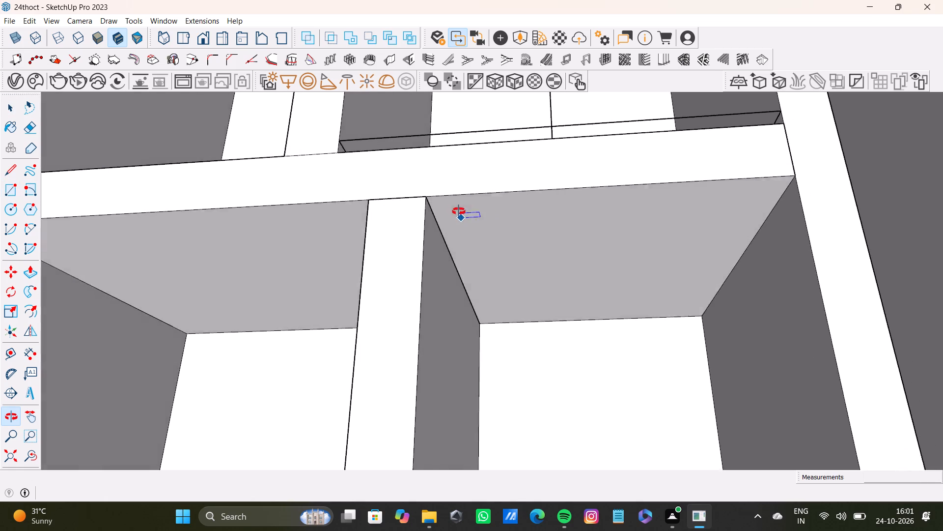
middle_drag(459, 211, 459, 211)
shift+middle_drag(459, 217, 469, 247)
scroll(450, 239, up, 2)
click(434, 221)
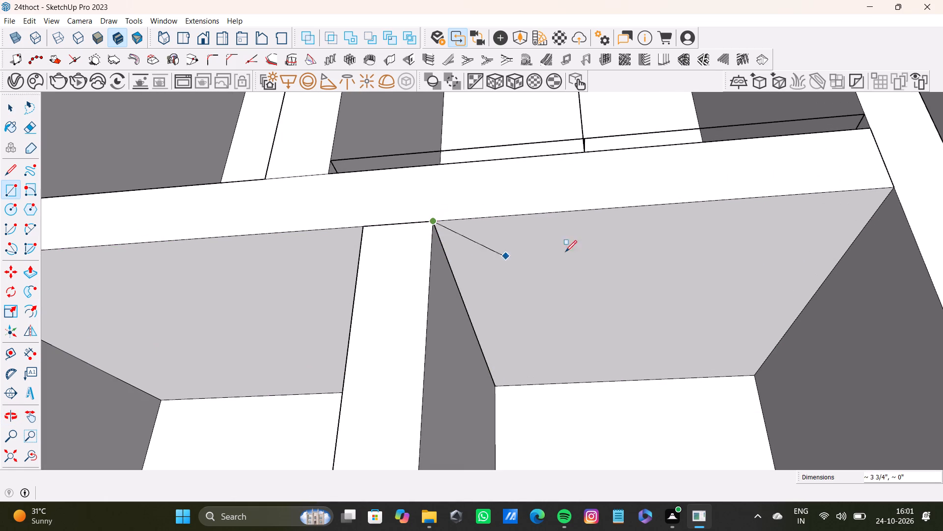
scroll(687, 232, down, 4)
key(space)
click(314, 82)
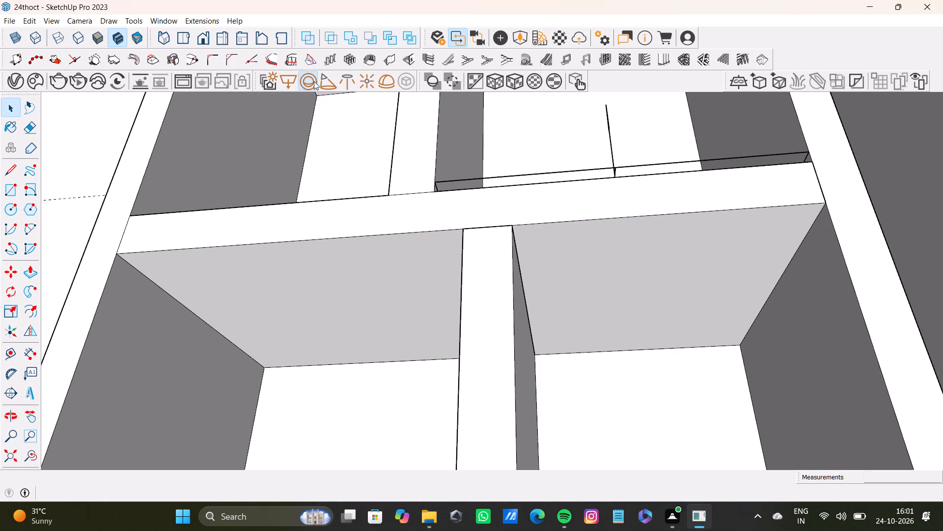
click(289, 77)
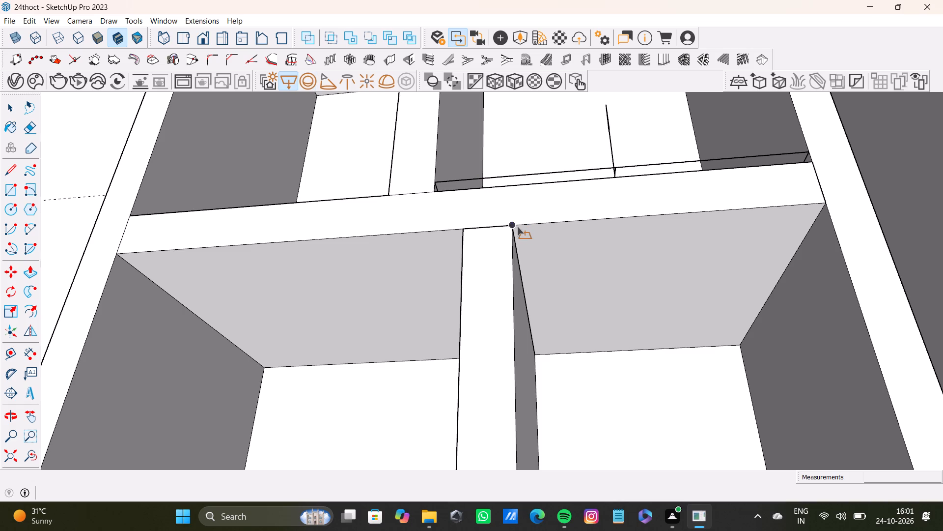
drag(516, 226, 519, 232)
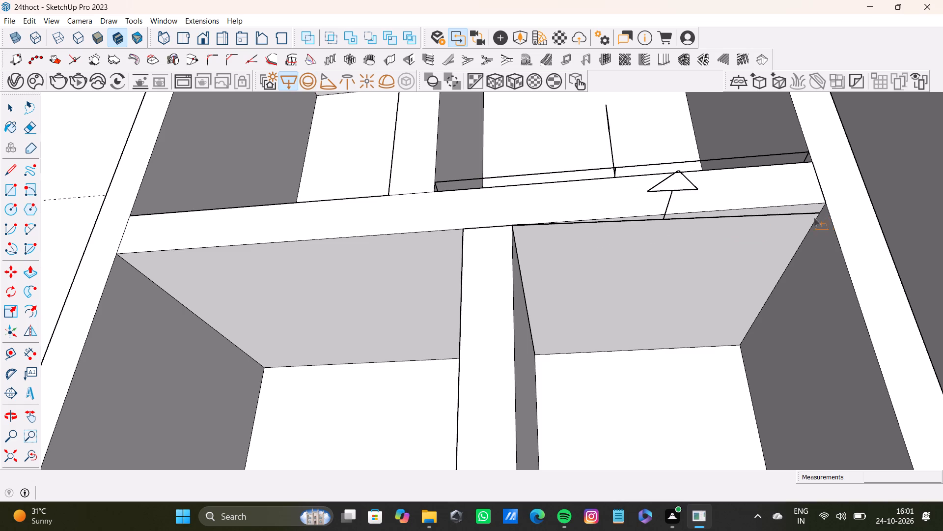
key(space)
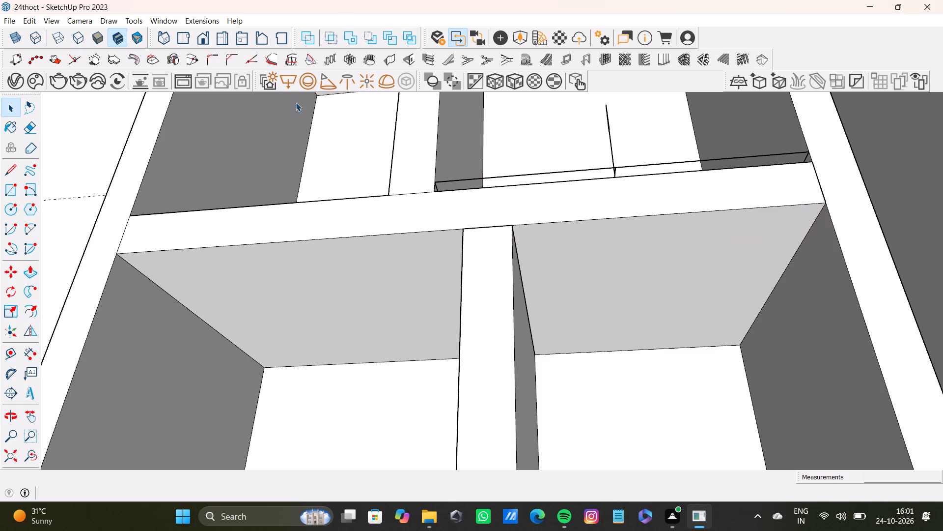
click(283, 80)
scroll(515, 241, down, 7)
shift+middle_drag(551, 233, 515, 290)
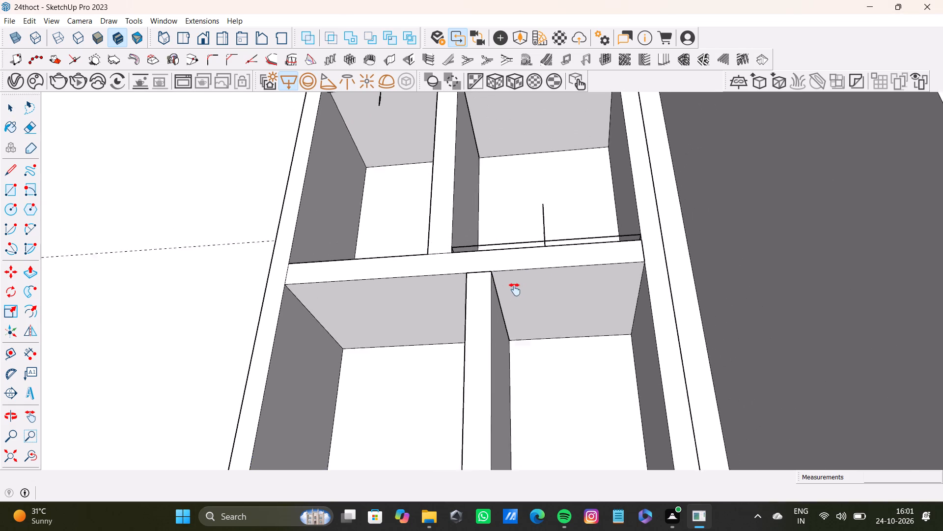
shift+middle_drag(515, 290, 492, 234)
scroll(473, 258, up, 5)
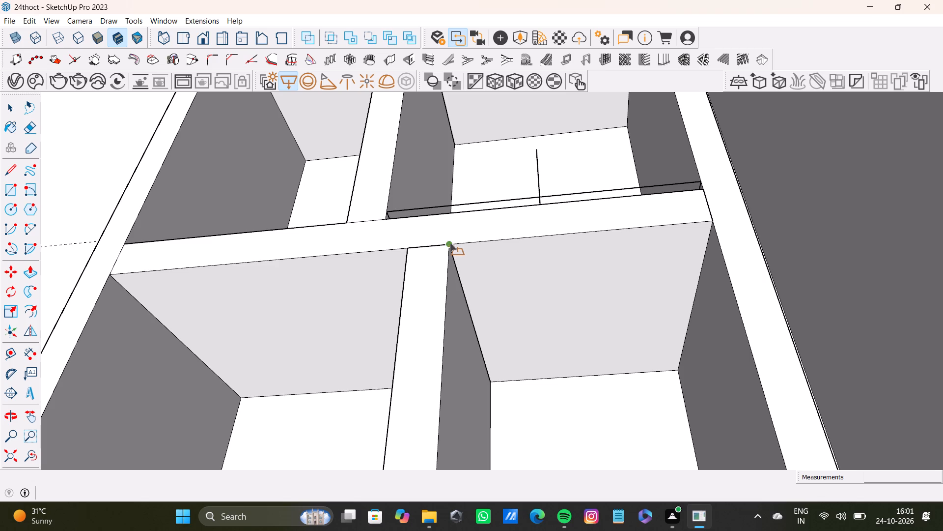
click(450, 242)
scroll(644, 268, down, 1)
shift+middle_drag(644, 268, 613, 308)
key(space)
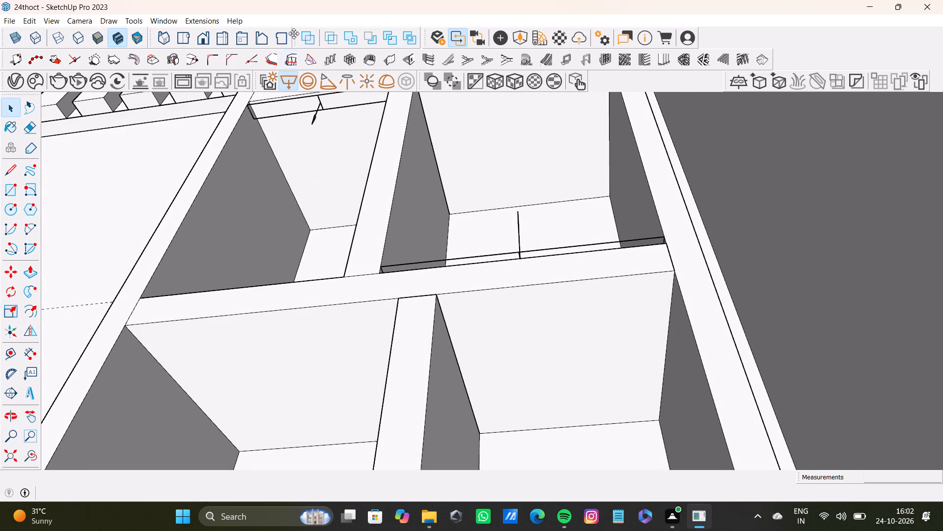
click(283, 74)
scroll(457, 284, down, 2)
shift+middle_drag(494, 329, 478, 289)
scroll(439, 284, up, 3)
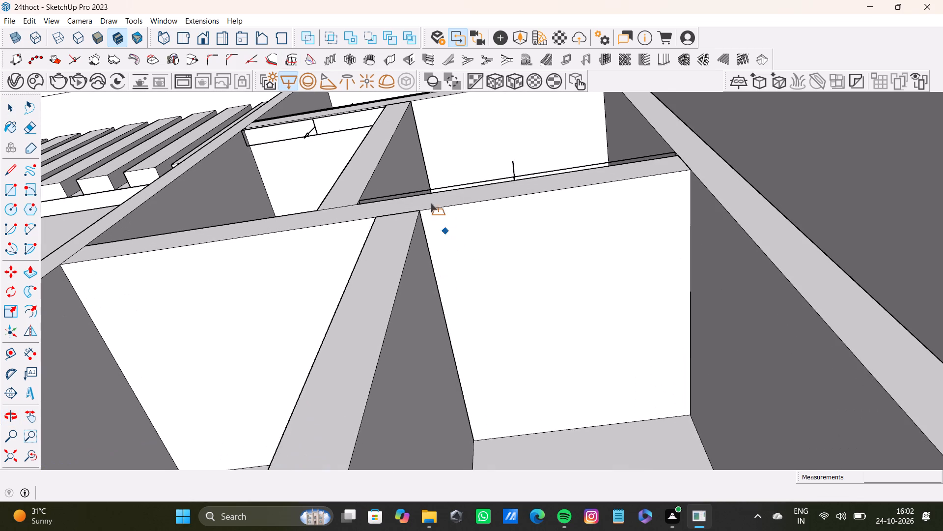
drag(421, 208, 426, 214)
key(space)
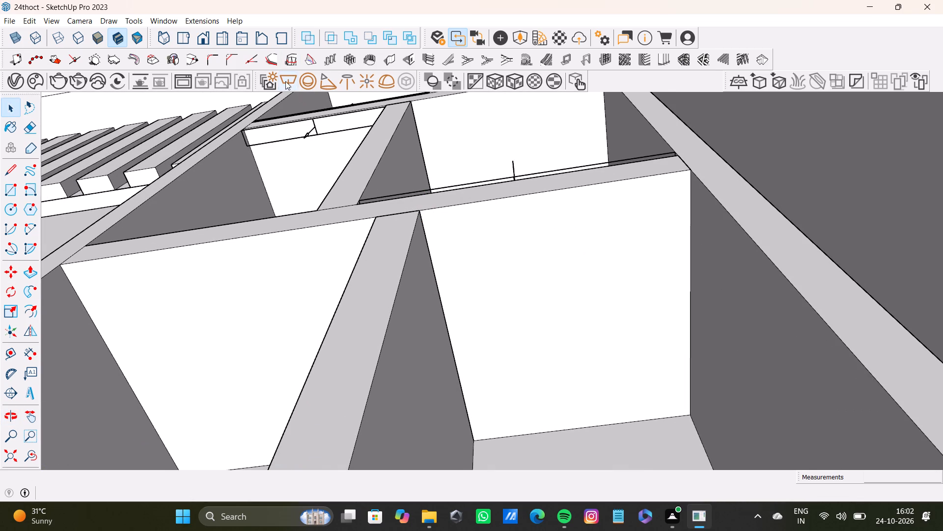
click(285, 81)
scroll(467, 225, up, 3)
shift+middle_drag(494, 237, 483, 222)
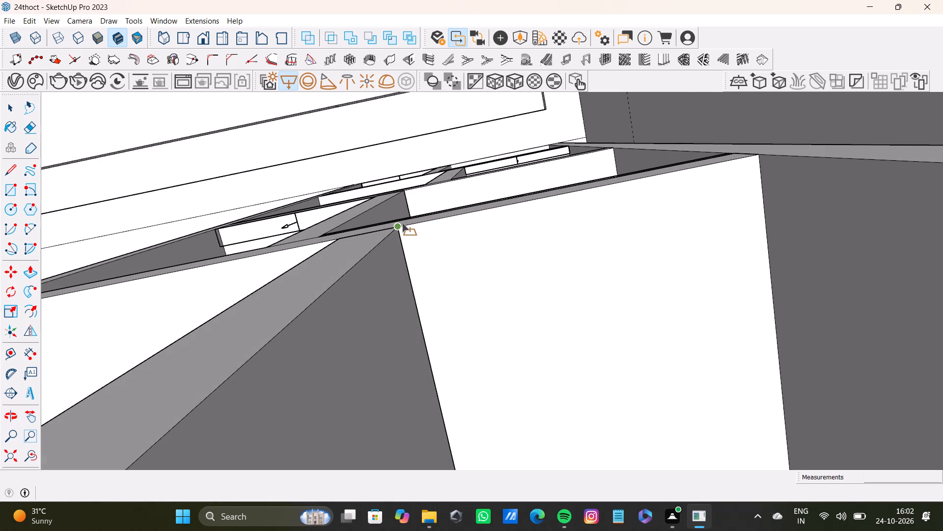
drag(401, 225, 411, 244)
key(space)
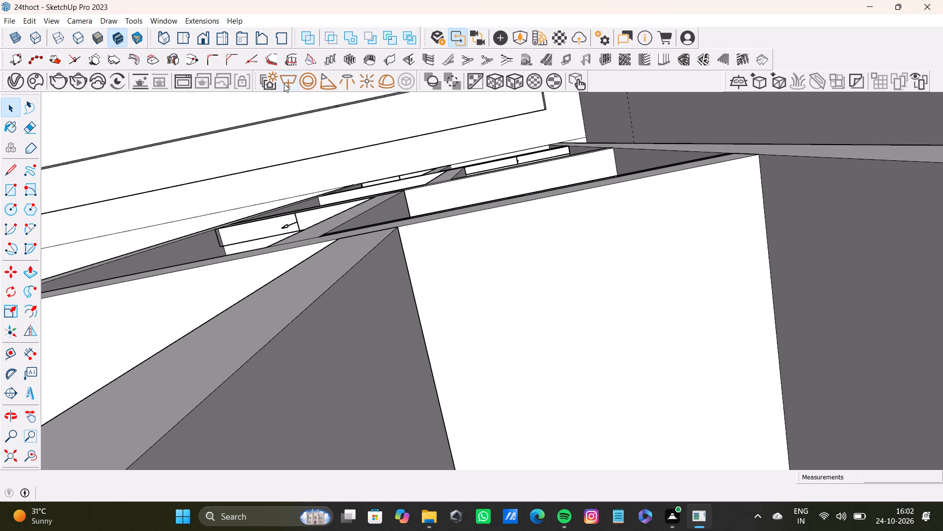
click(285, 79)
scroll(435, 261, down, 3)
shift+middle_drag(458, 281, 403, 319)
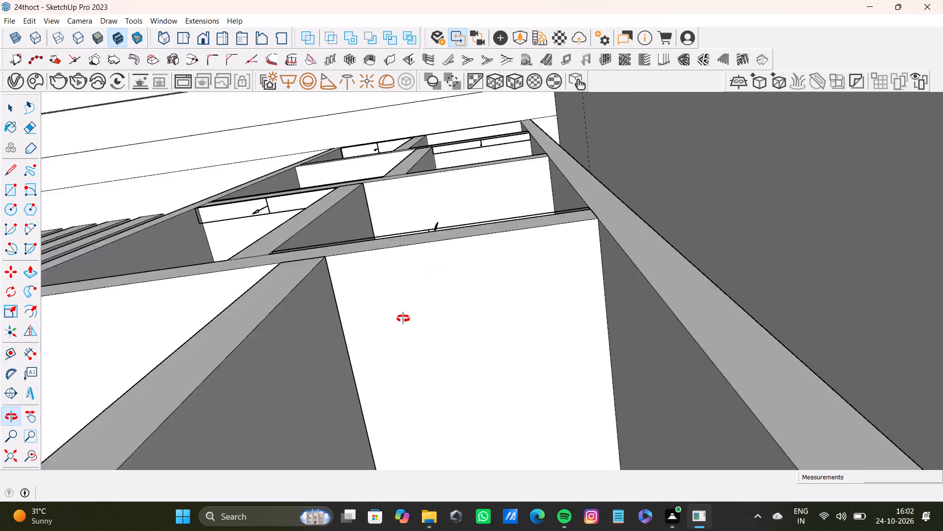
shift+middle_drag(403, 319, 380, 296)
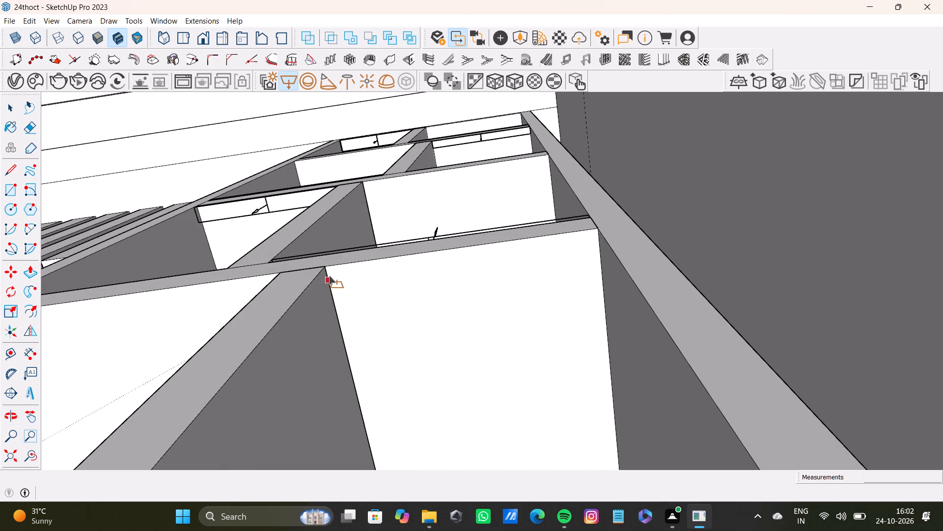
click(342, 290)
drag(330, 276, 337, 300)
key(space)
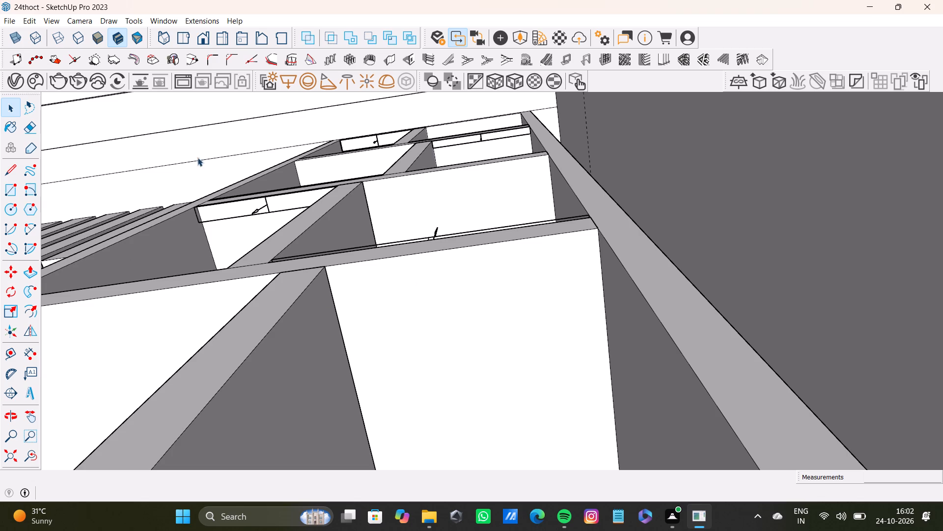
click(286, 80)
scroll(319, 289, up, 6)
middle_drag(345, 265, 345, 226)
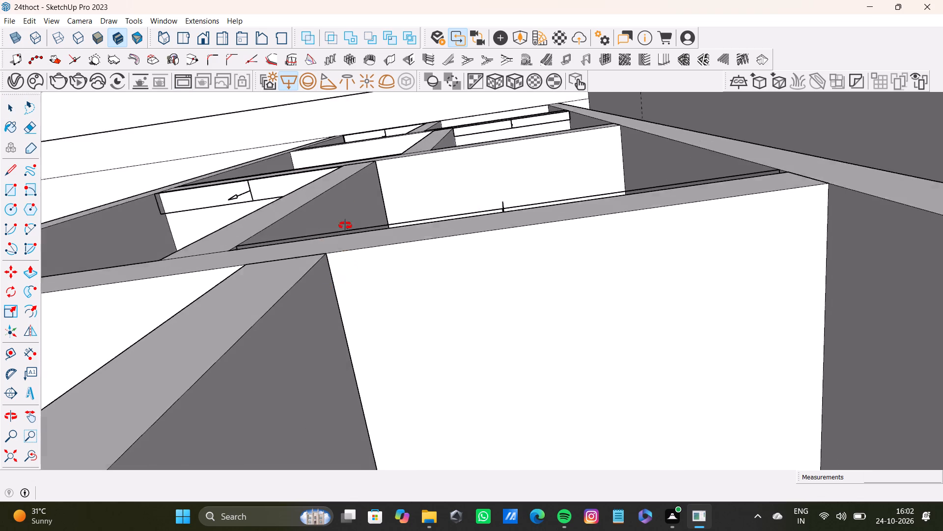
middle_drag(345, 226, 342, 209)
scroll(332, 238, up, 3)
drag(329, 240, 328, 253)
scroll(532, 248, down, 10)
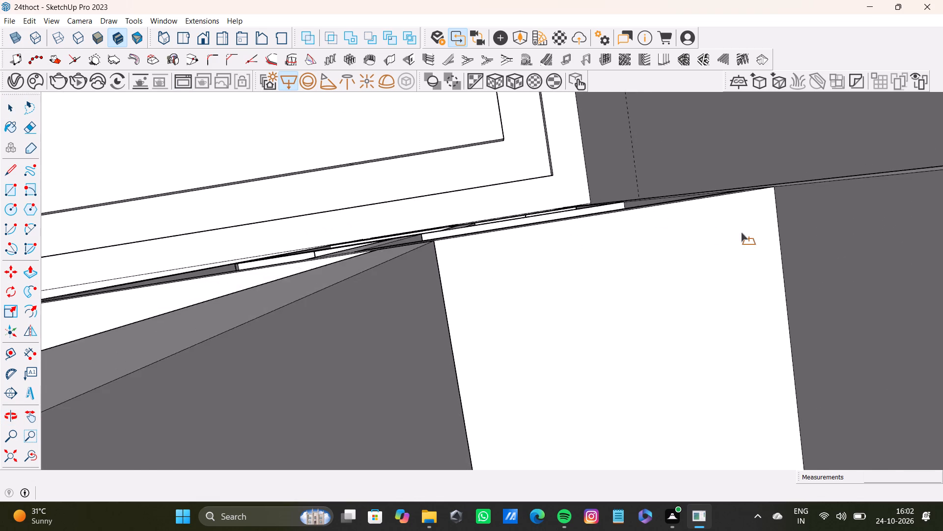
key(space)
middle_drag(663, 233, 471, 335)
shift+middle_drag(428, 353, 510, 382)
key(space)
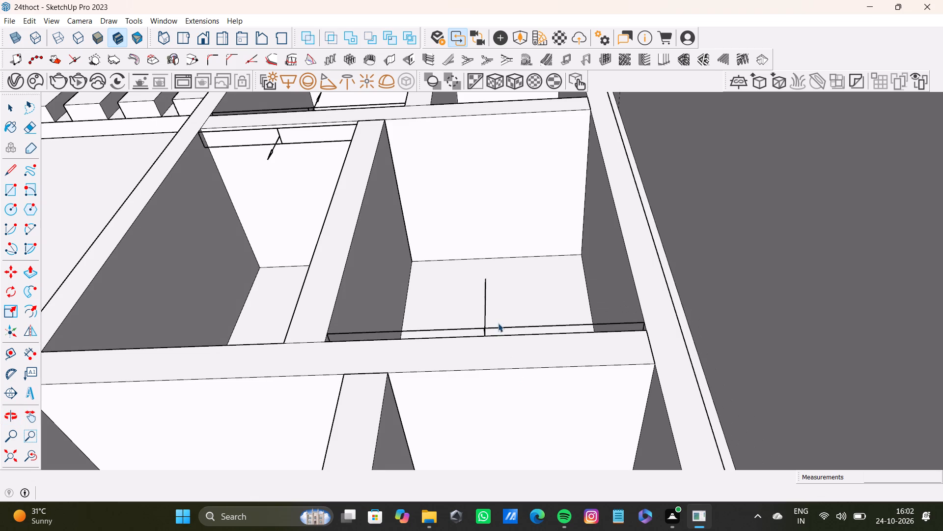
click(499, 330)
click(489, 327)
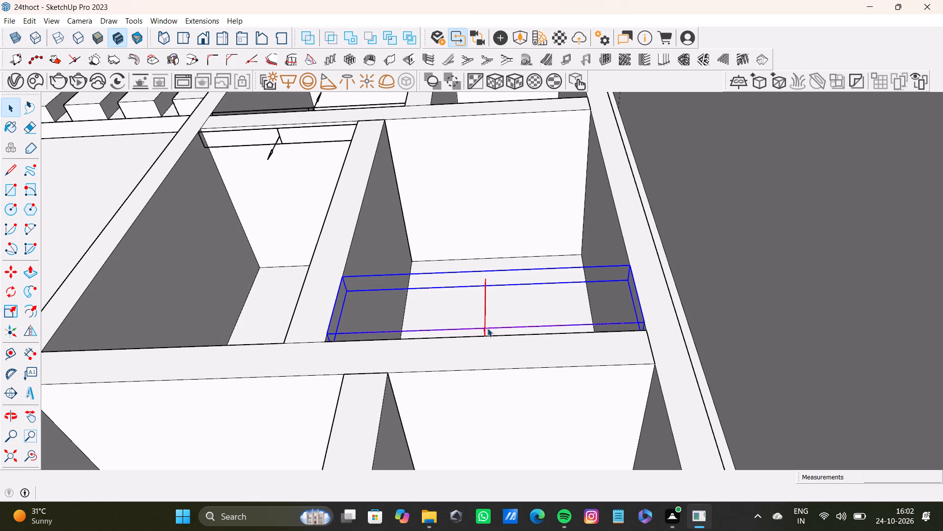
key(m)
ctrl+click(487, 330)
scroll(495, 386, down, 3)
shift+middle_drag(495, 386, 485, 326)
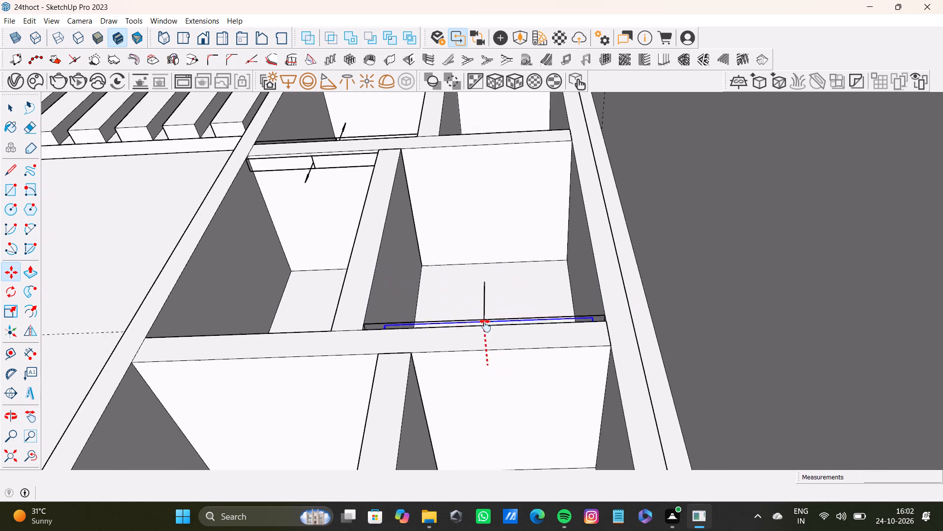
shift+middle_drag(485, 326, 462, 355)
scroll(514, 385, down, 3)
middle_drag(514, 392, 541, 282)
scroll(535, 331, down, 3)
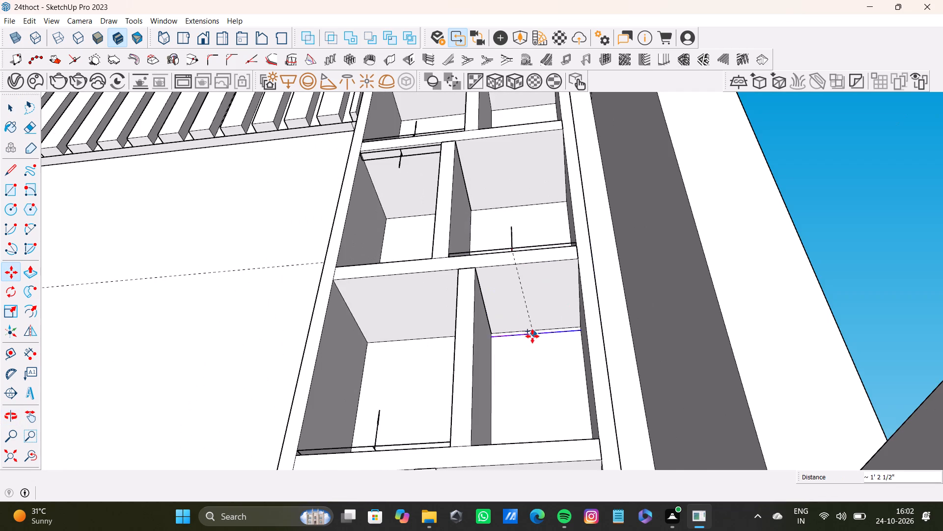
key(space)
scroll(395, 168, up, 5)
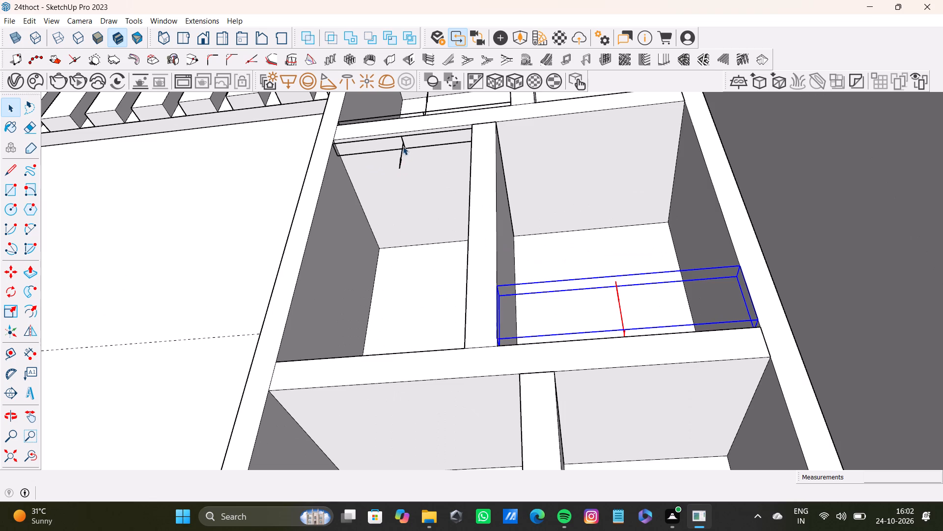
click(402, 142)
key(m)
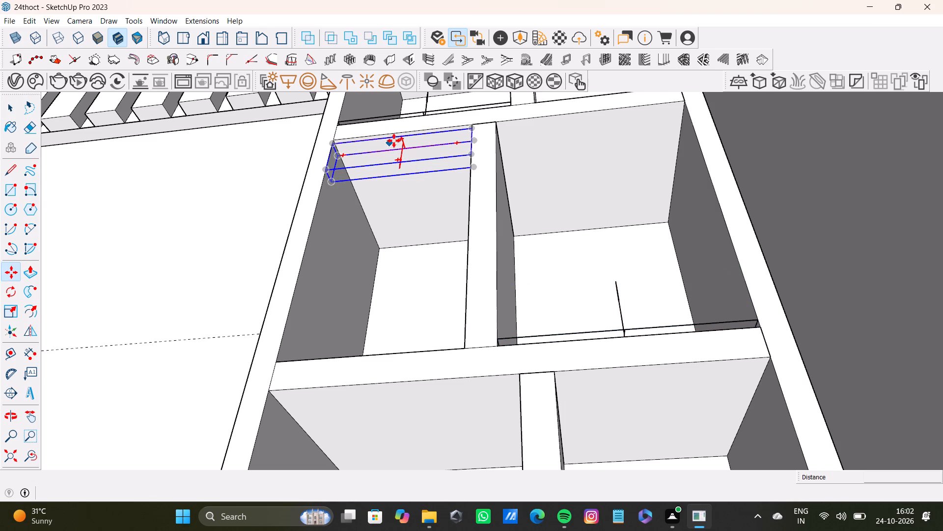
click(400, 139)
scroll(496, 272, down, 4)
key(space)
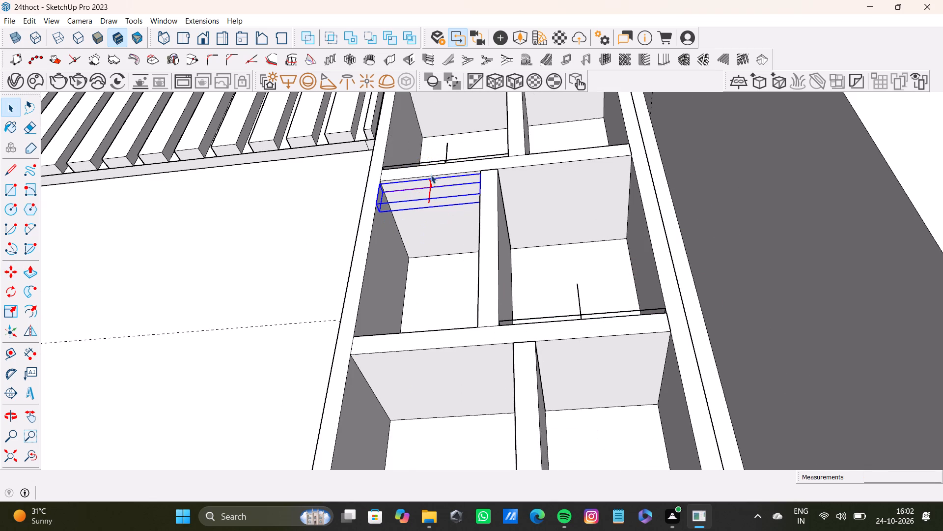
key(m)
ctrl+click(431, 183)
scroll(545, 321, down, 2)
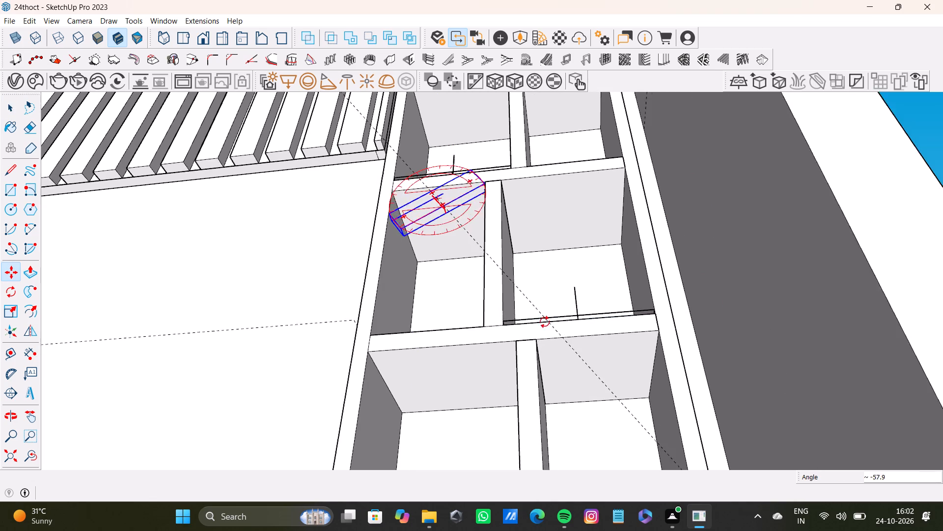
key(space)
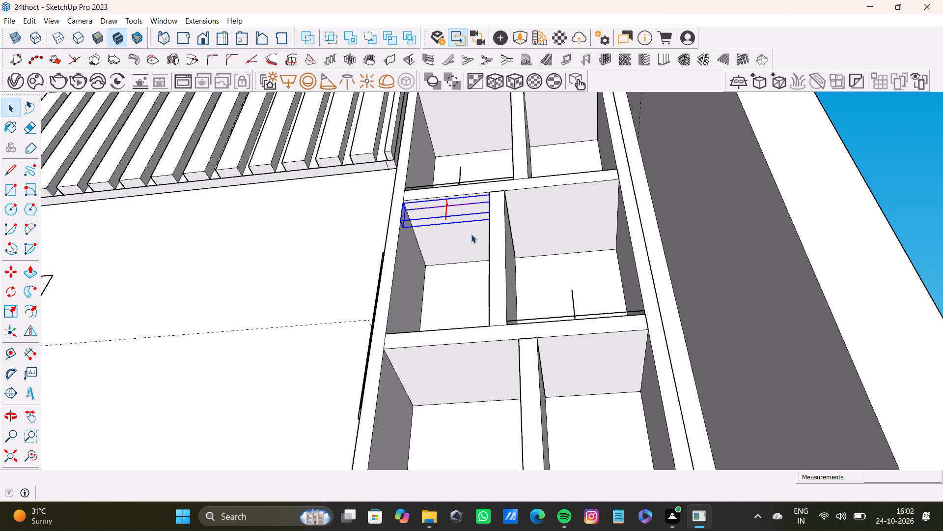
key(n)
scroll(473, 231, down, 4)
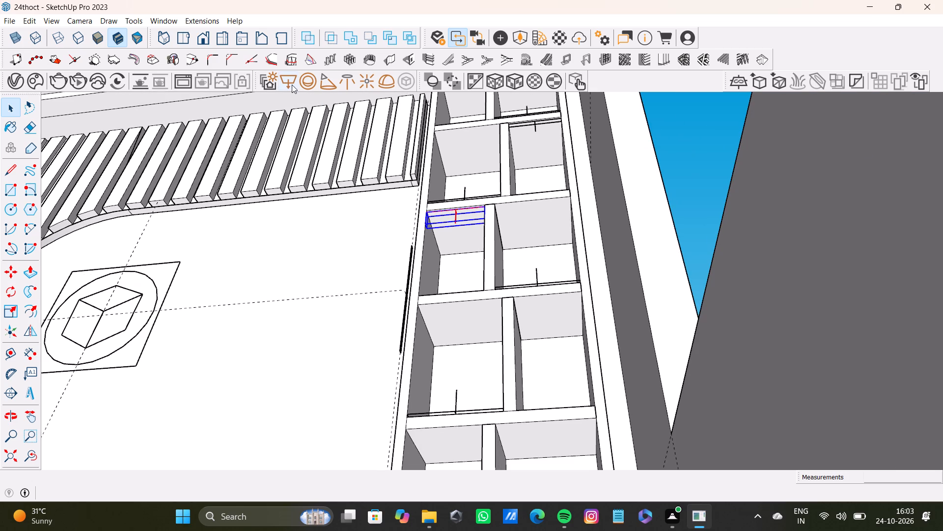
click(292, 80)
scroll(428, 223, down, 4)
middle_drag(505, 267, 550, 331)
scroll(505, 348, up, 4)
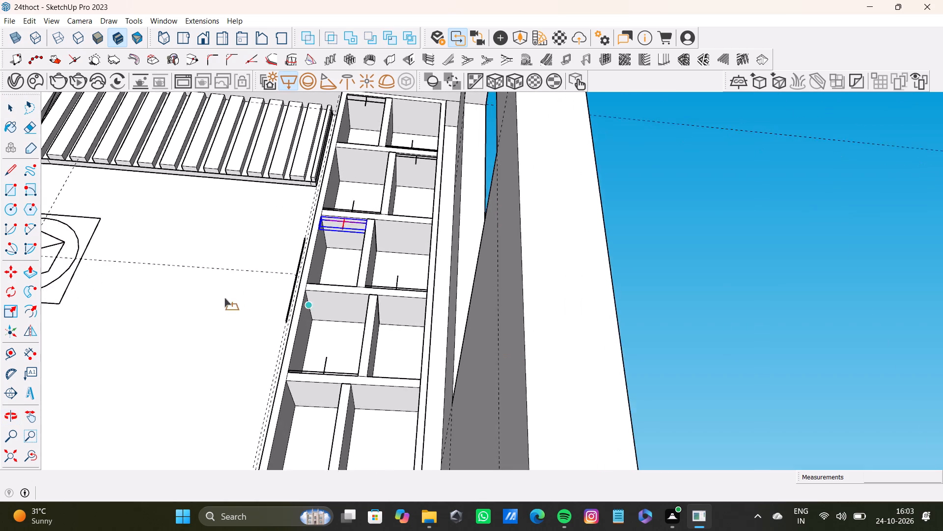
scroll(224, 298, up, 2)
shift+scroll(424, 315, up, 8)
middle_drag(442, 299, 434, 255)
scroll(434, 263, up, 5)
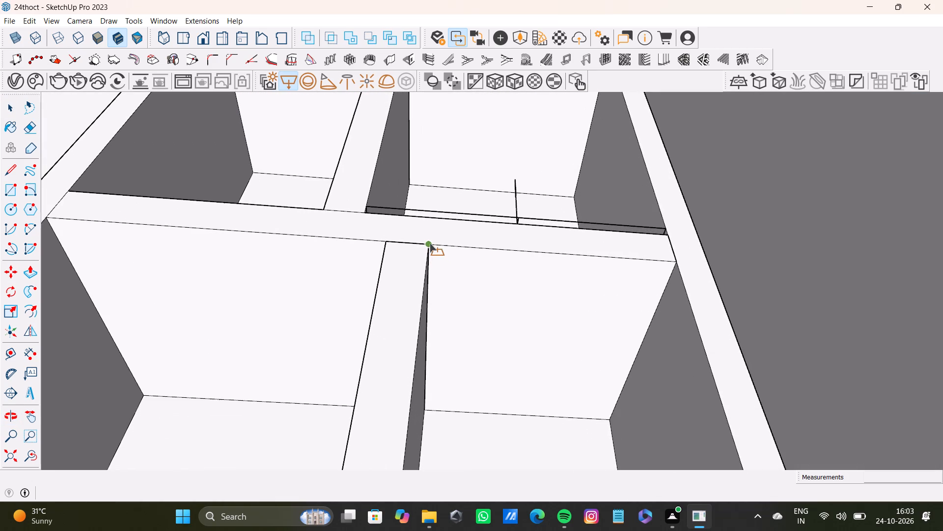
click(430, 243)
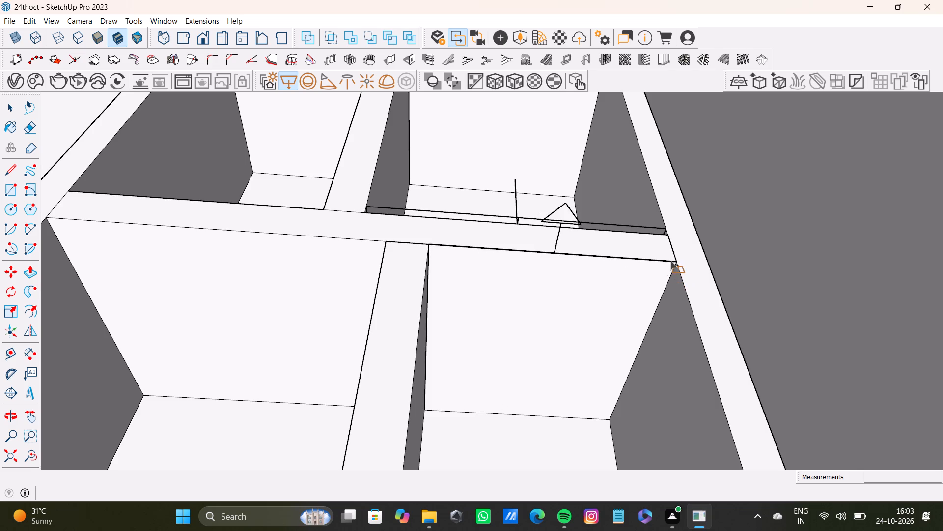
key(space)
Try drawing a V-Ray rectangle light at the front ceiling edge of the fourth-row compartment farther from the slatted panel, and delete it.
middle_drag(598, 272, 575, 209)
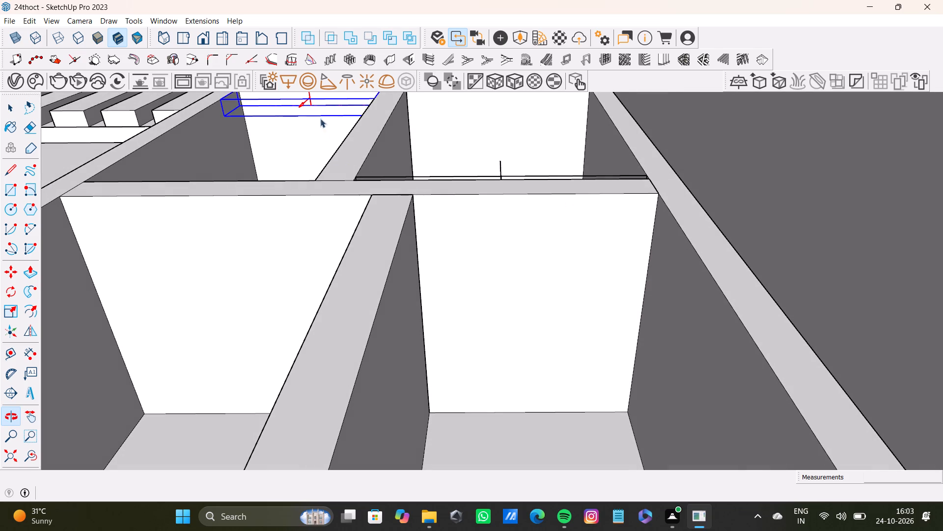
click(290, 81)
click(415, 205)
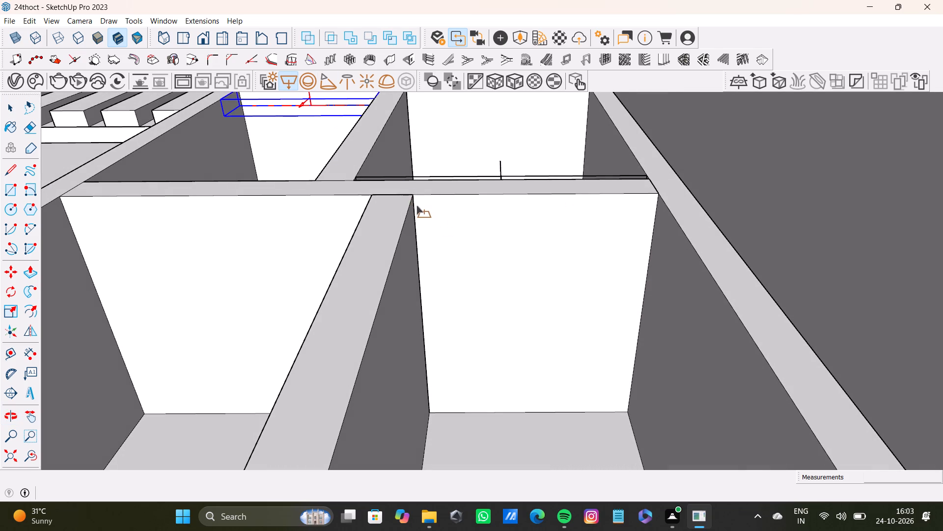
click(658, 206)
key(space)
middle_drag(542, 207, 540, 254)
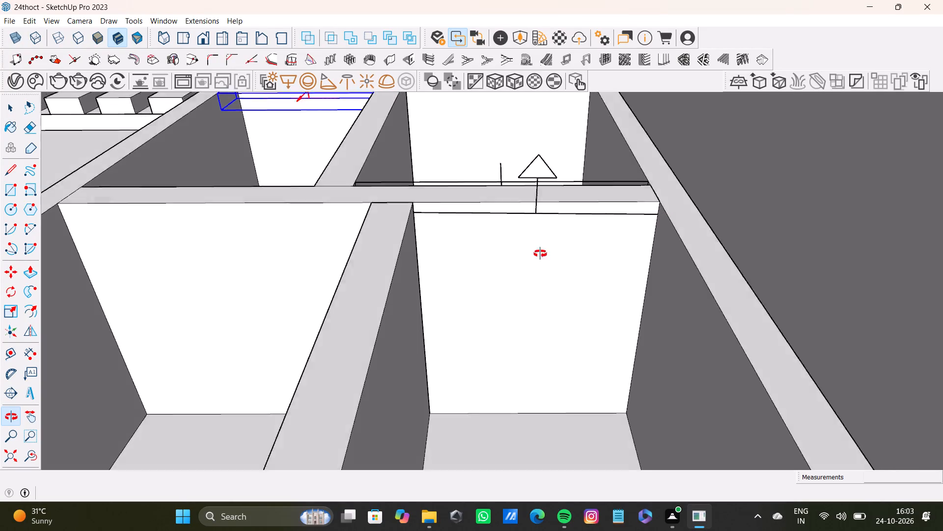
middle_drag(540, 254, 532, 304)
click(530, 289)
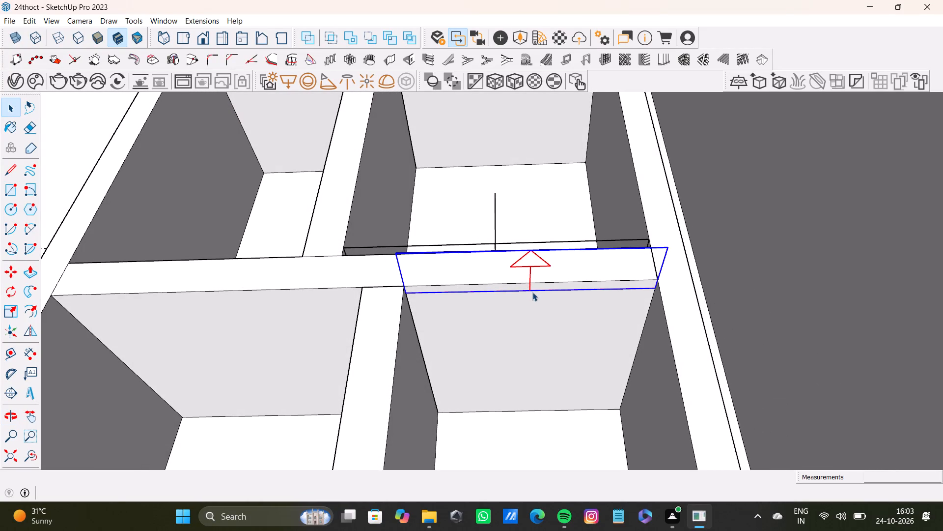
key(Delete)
Copy the third-row ceiling rectangle light to the front ceiling edge of the fourth-row compartment farther from the slatted panel.
scroll(532, 292, down, 2)
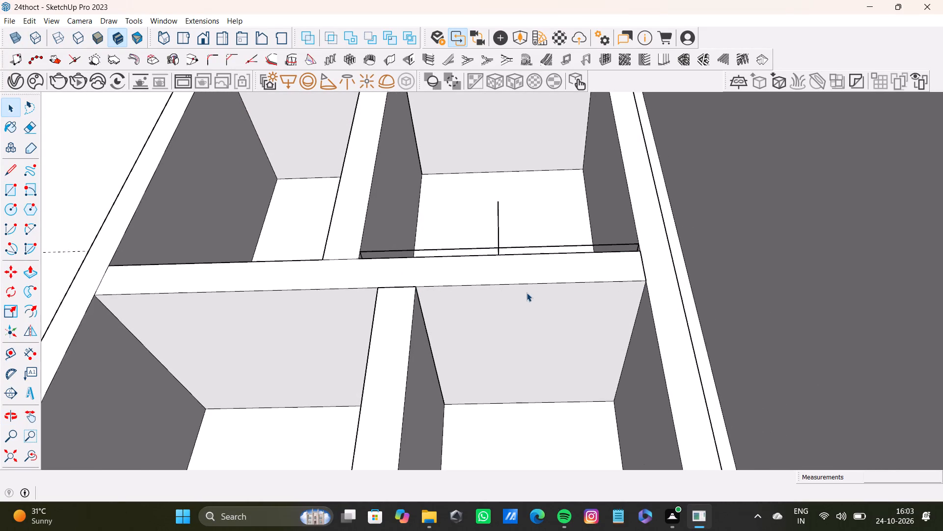
scroll(527, 293, down, 6)
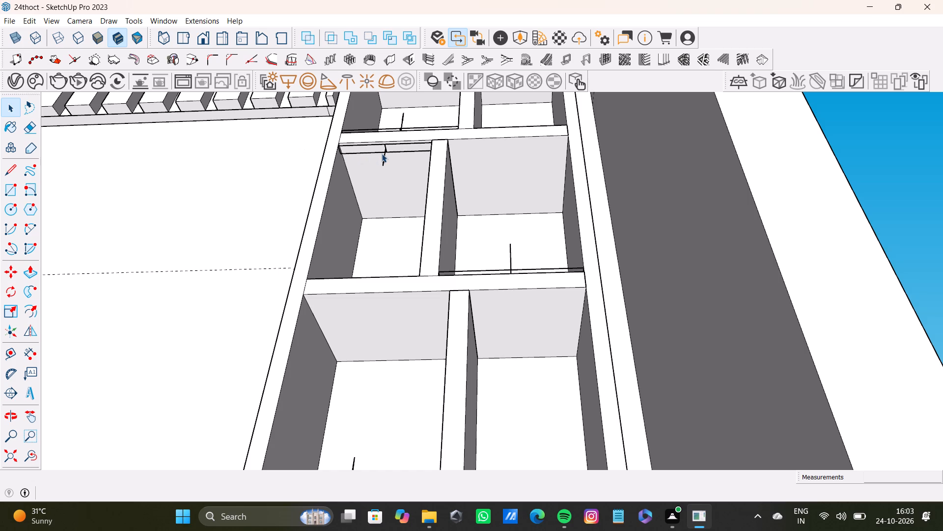
click(384, 154)
text(m,)
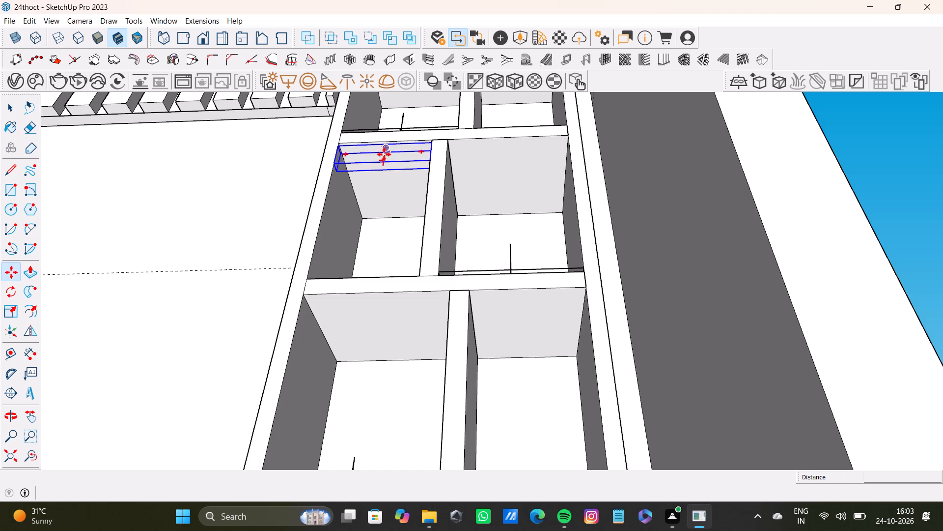
click(386, 151)
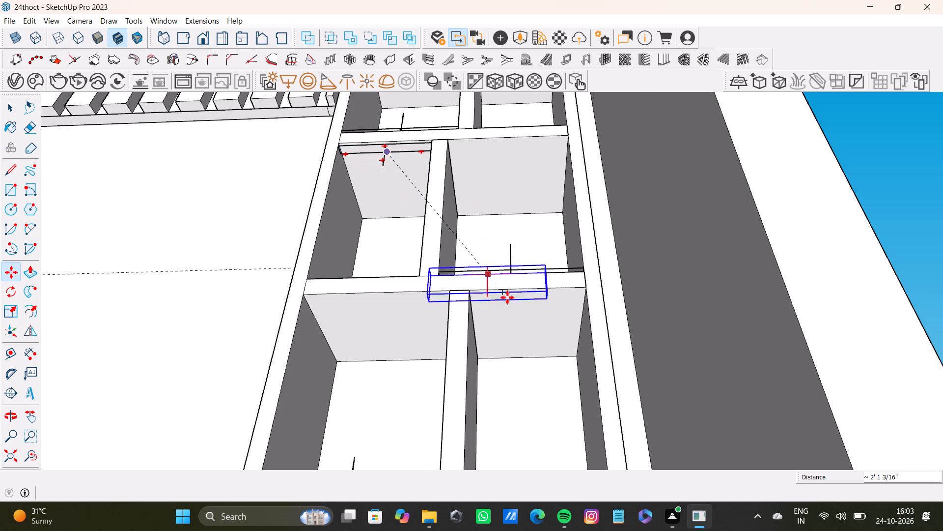
scroll(523, 311, up, 6)
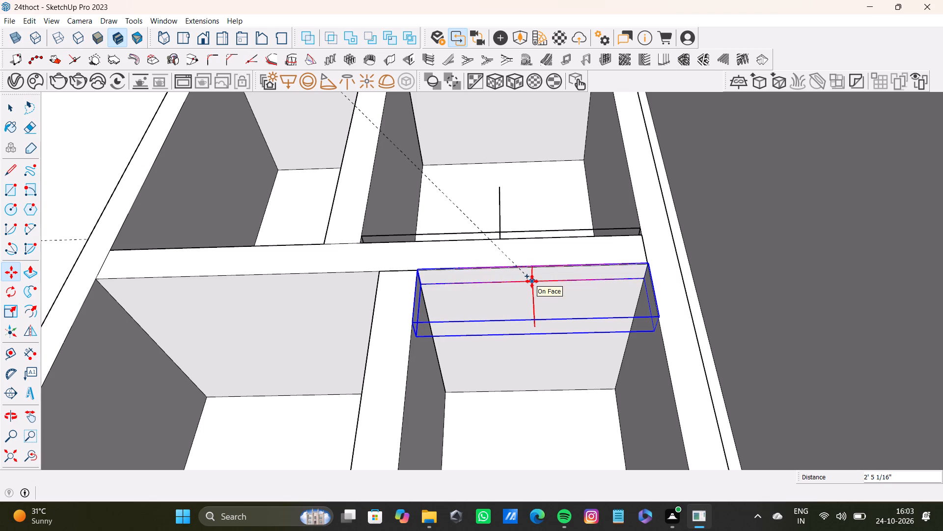
click(531, 283)
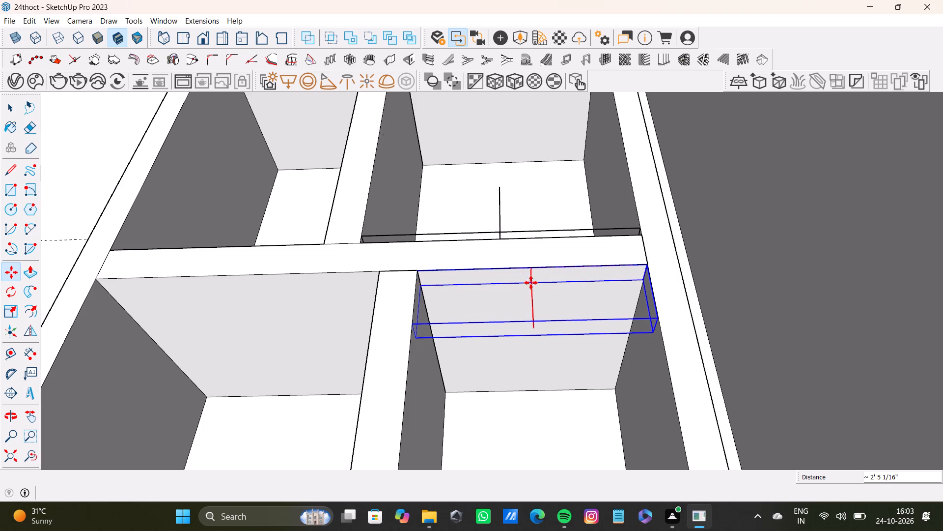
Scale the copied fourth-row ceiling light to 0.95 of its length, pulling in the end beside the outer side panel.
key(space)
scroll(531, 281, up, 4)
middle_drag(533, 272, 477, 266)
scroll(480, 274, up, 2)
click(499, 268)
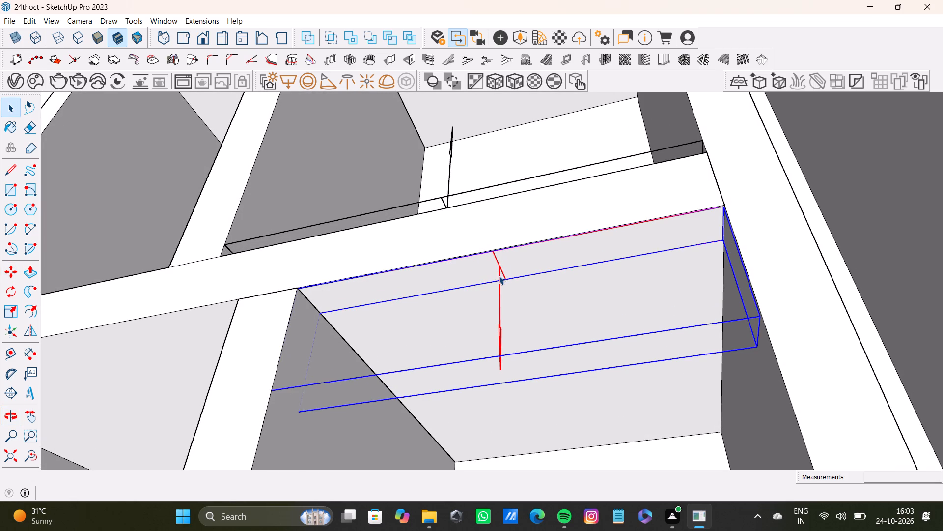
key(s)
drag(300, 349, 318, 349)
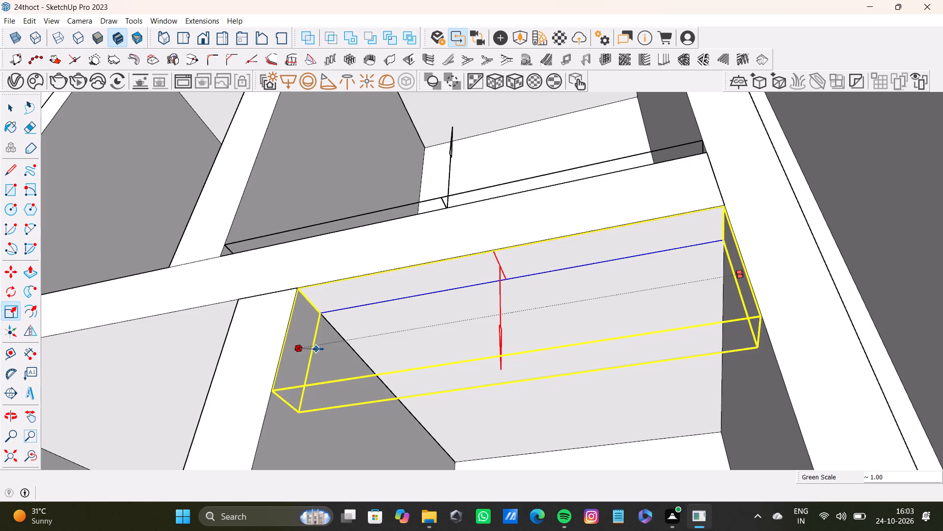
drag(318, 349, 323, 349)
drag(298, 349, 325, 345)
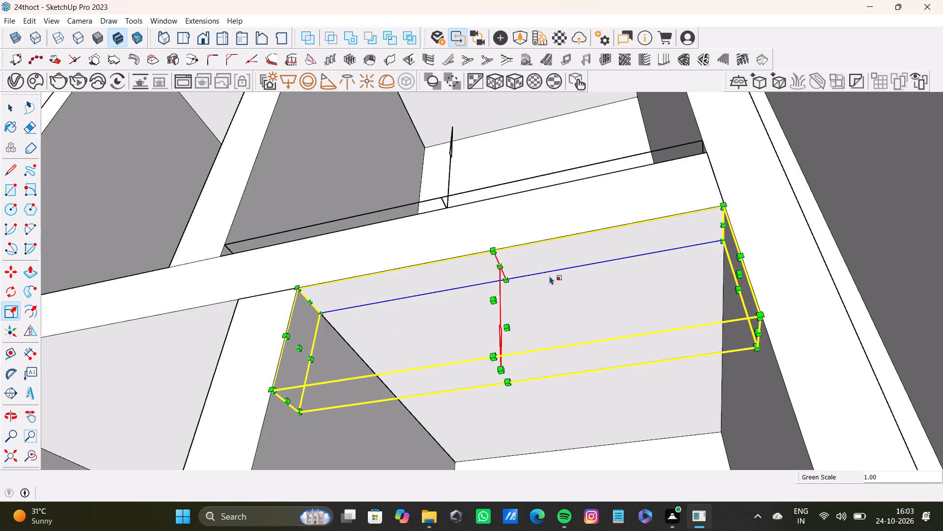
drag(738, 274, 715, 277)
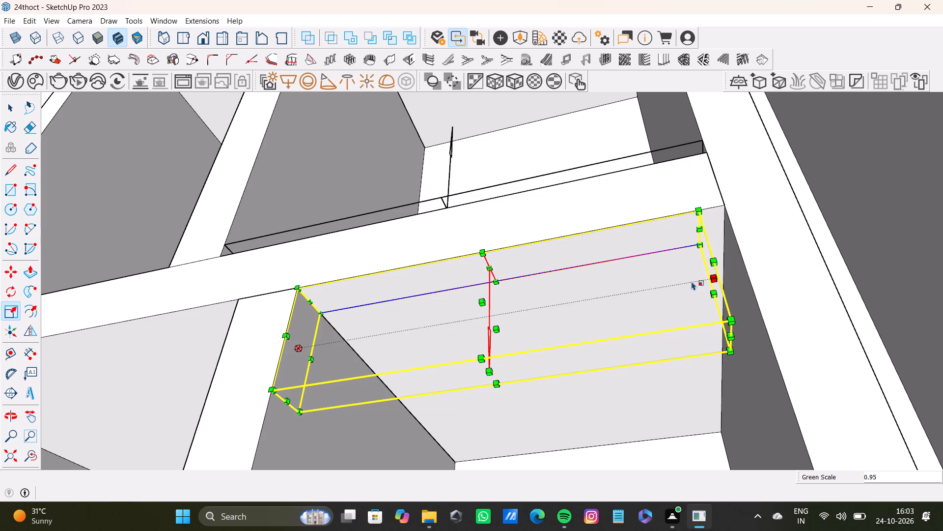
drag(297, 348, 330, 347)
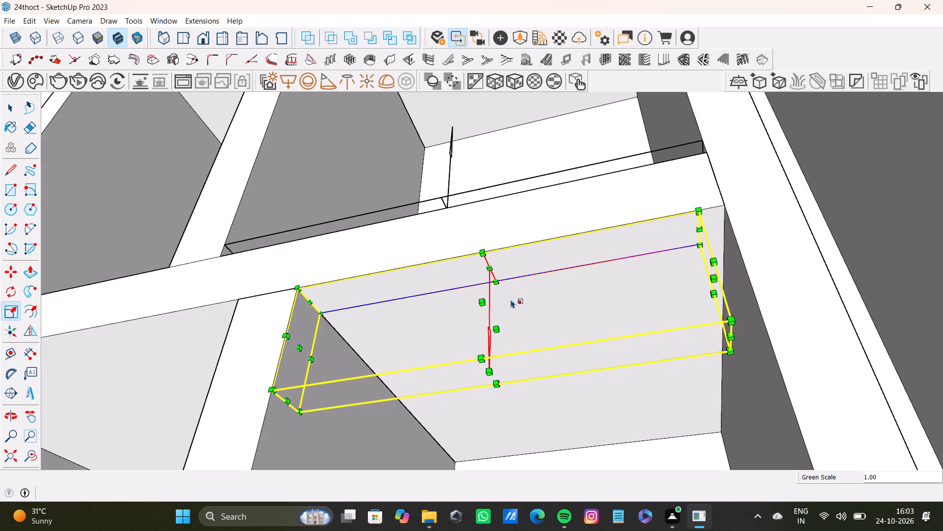
Stretch the copied fourth-row ceiling light lengthwise until it spans from the divider to the outer side panel.
middle_drag(526, 295, 582, 312)
key(space)
scroll(512, 286, up, 3)
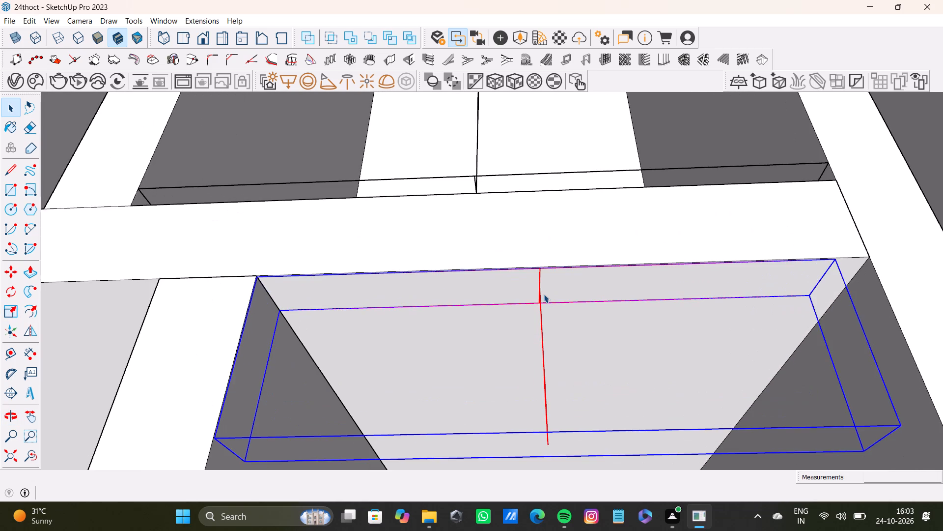
scroll(544, 294, down, 4)
middle_drag(545, 298, 534, 303)
key(s)
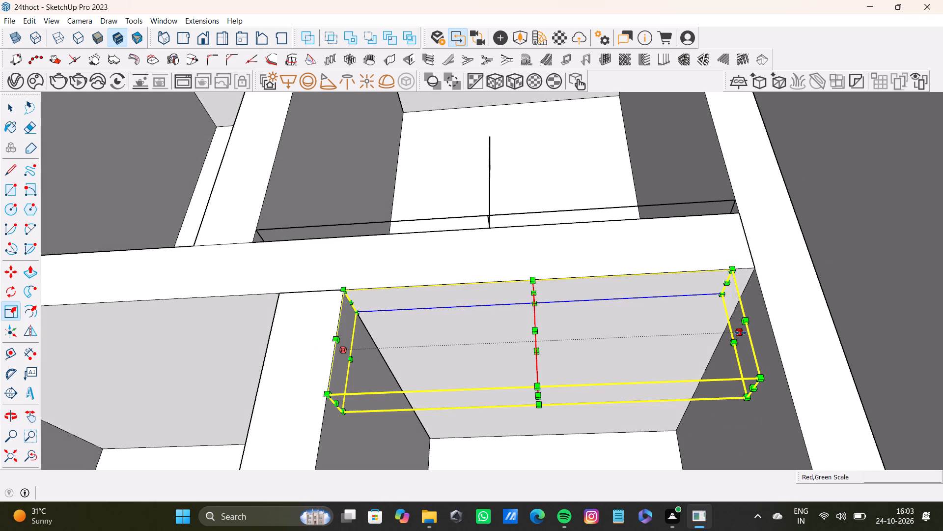
drag(740, 333, 751, 333)
key(space)
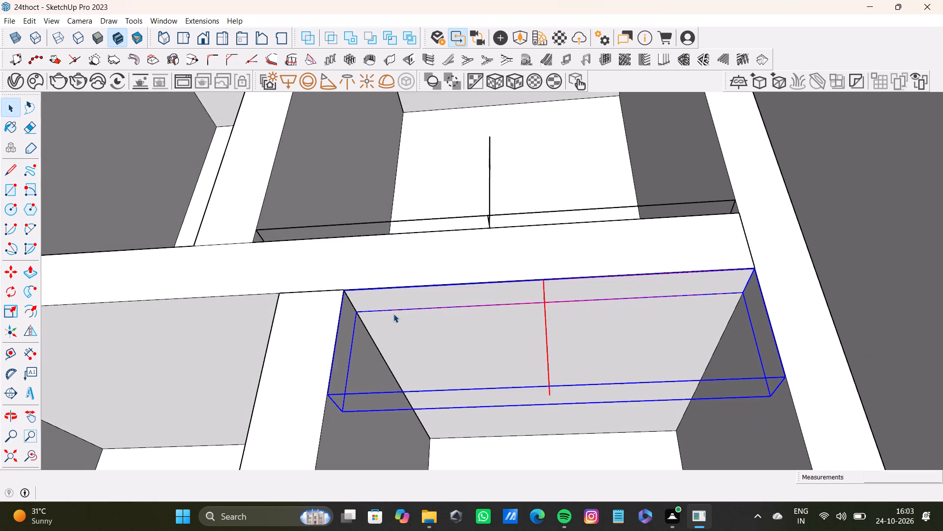
click(545, 312)
Move the copied ceiling light in the fourth-row compartment straight down 0.5" from the shelf underside.
key(m)
click(545, 283)
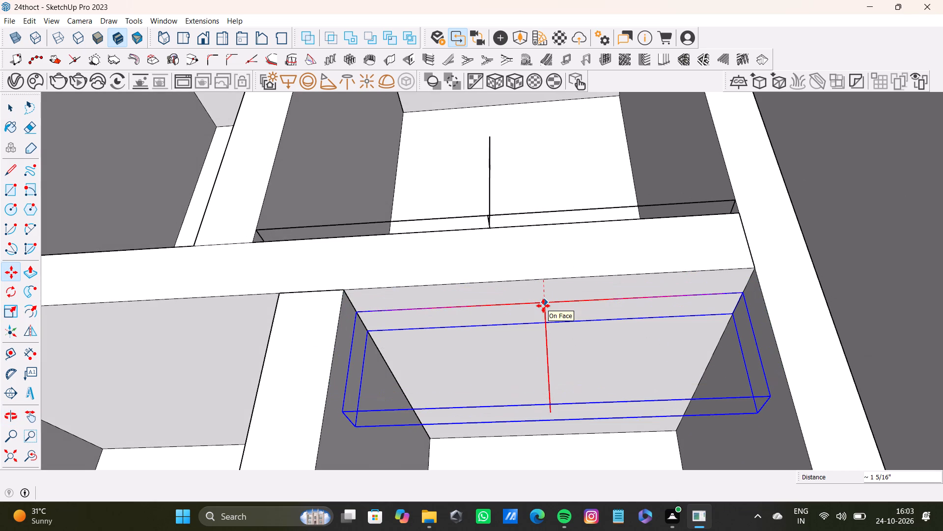
key(Up)
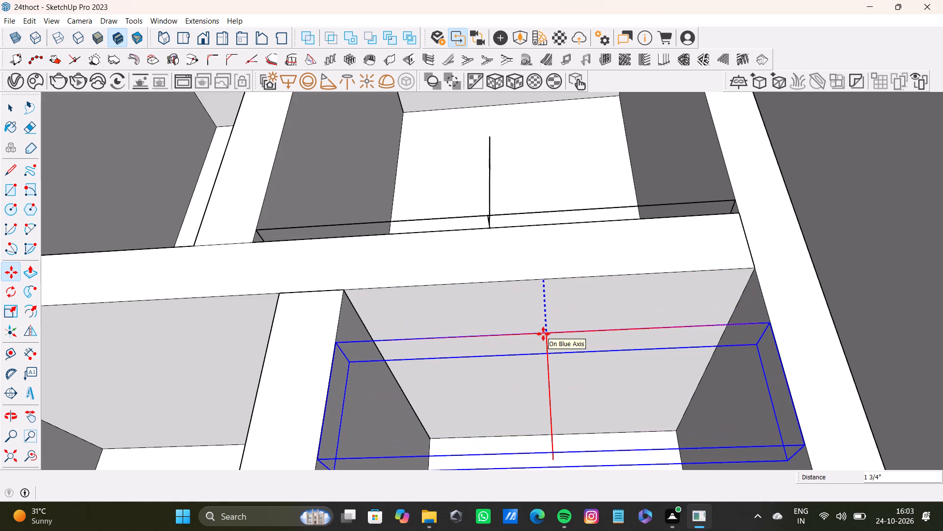
text(0.5")
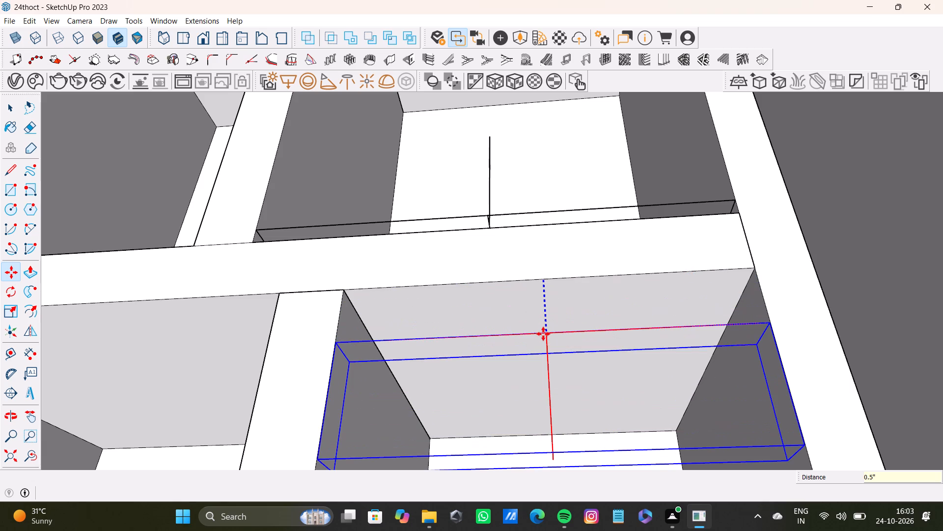
key(Return)
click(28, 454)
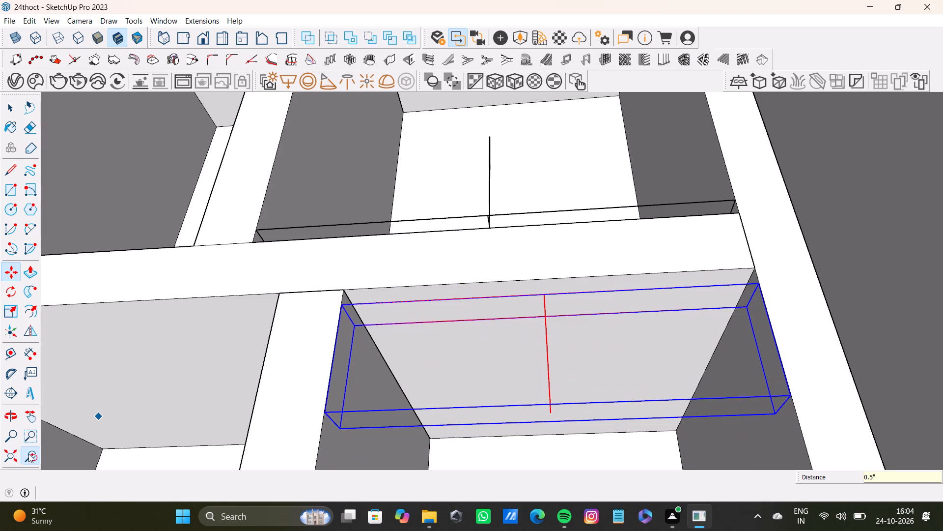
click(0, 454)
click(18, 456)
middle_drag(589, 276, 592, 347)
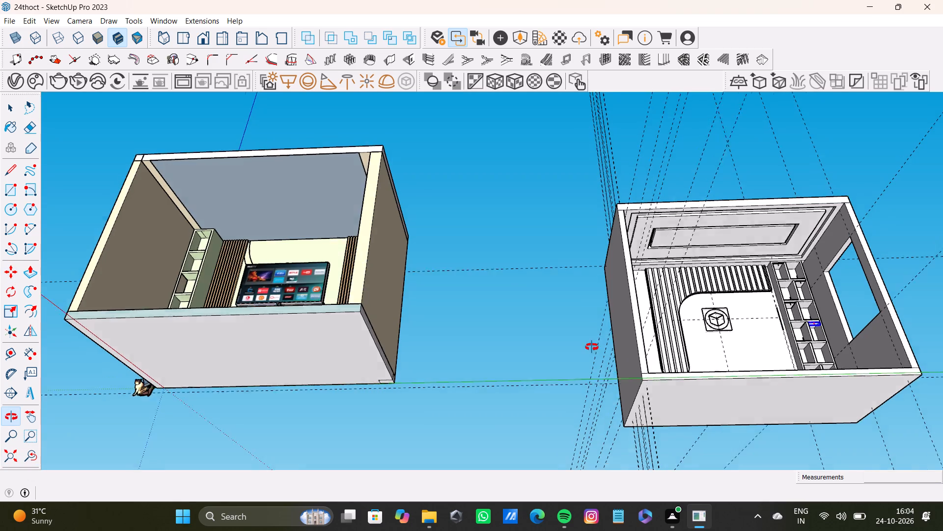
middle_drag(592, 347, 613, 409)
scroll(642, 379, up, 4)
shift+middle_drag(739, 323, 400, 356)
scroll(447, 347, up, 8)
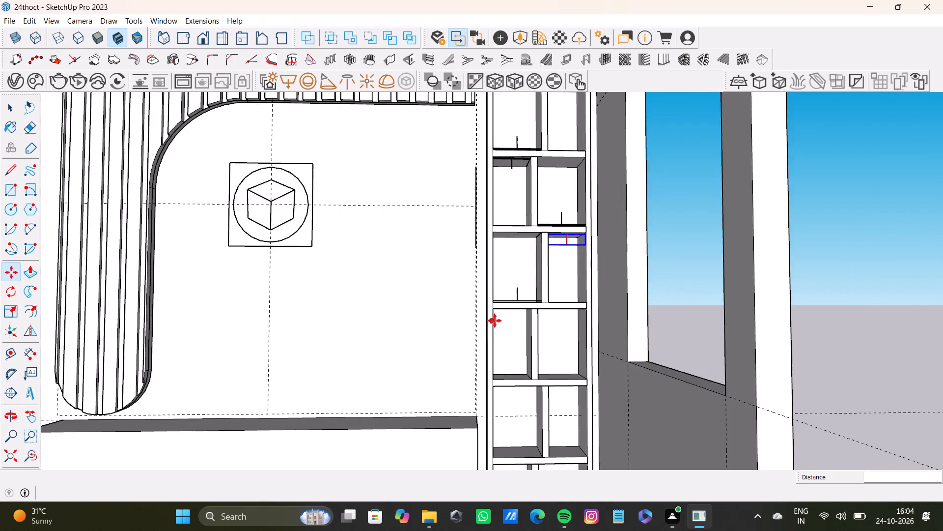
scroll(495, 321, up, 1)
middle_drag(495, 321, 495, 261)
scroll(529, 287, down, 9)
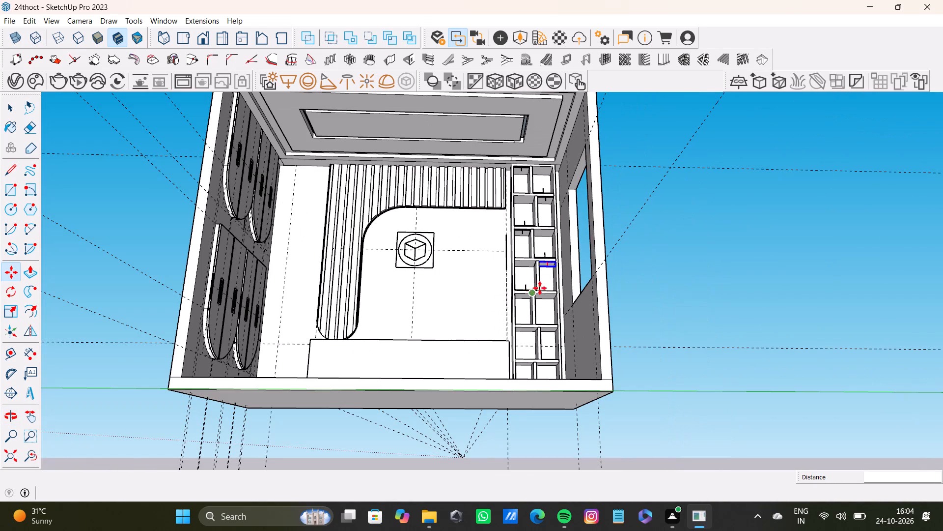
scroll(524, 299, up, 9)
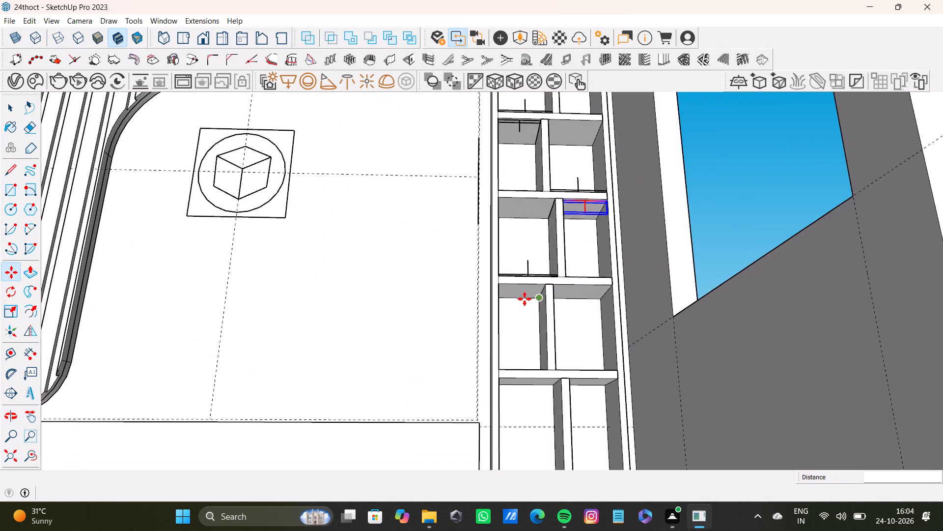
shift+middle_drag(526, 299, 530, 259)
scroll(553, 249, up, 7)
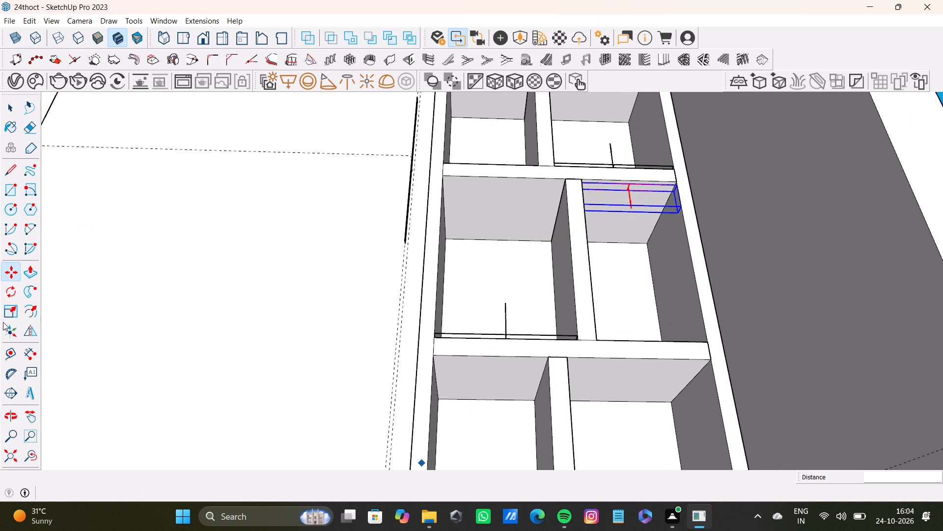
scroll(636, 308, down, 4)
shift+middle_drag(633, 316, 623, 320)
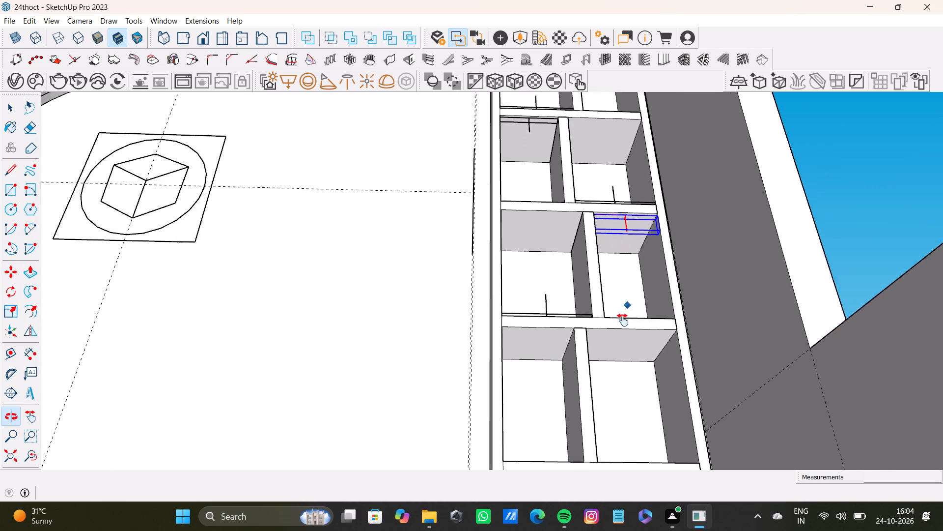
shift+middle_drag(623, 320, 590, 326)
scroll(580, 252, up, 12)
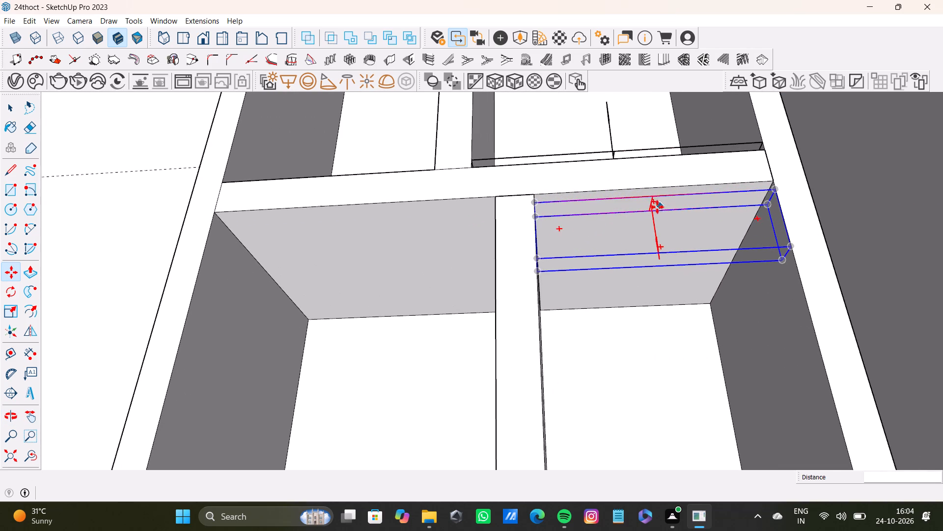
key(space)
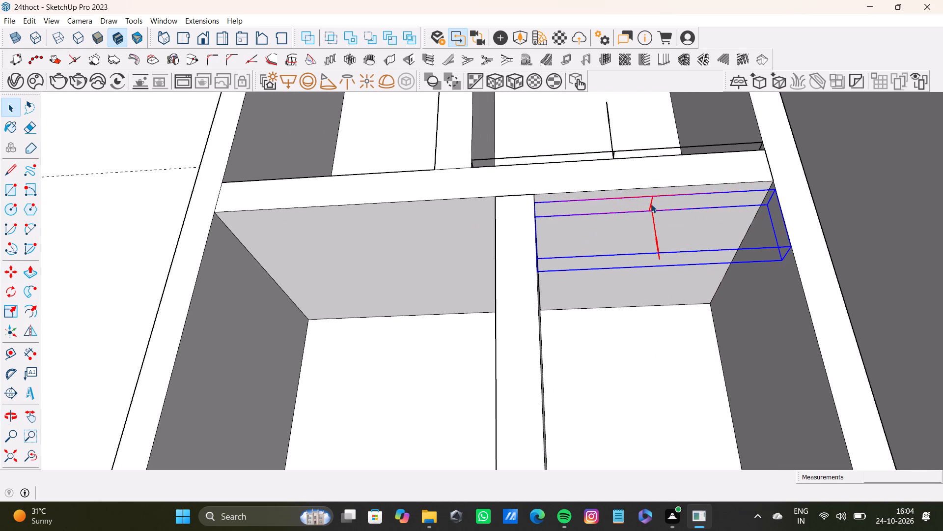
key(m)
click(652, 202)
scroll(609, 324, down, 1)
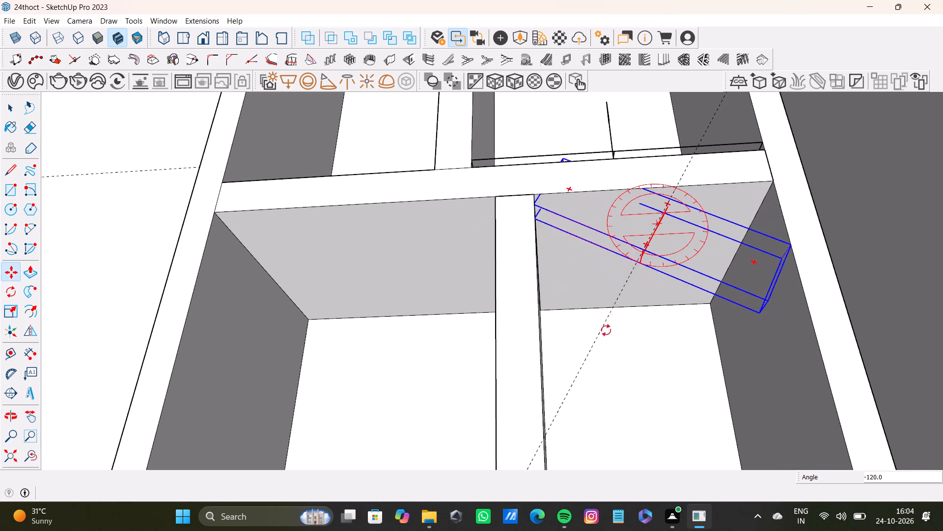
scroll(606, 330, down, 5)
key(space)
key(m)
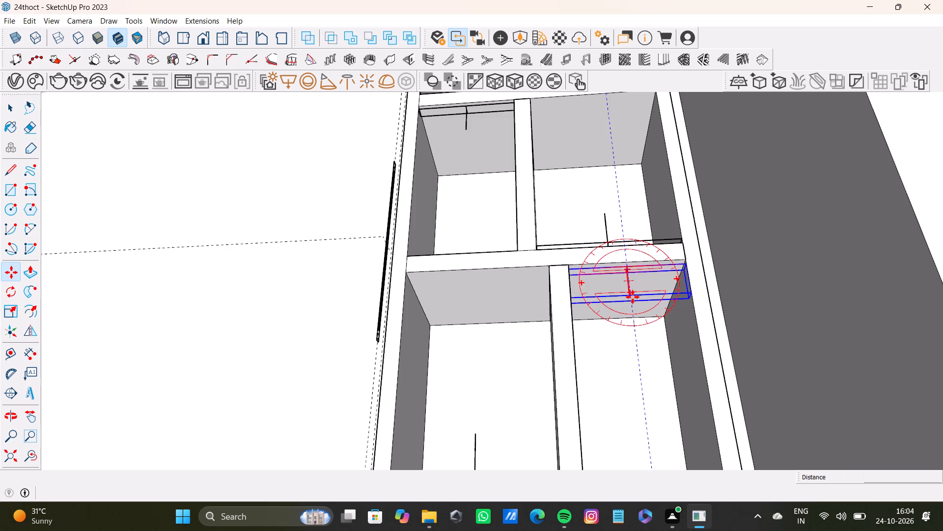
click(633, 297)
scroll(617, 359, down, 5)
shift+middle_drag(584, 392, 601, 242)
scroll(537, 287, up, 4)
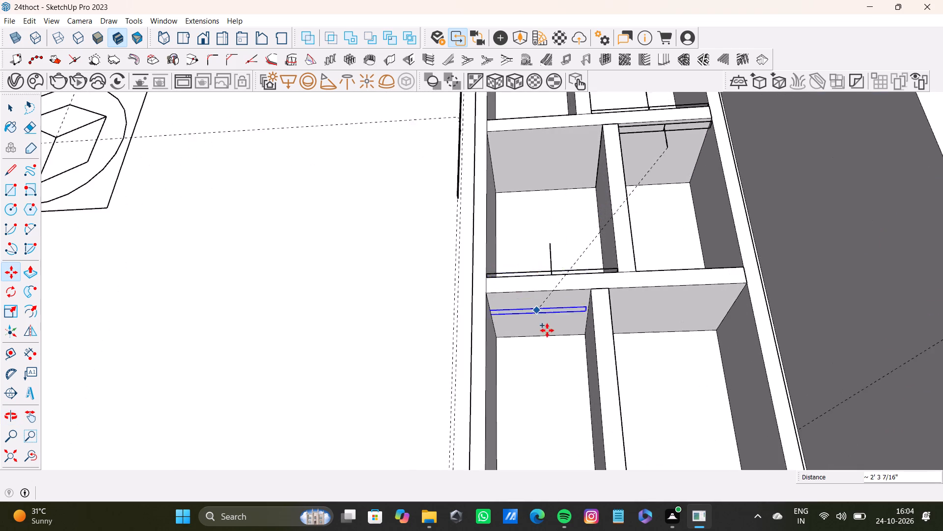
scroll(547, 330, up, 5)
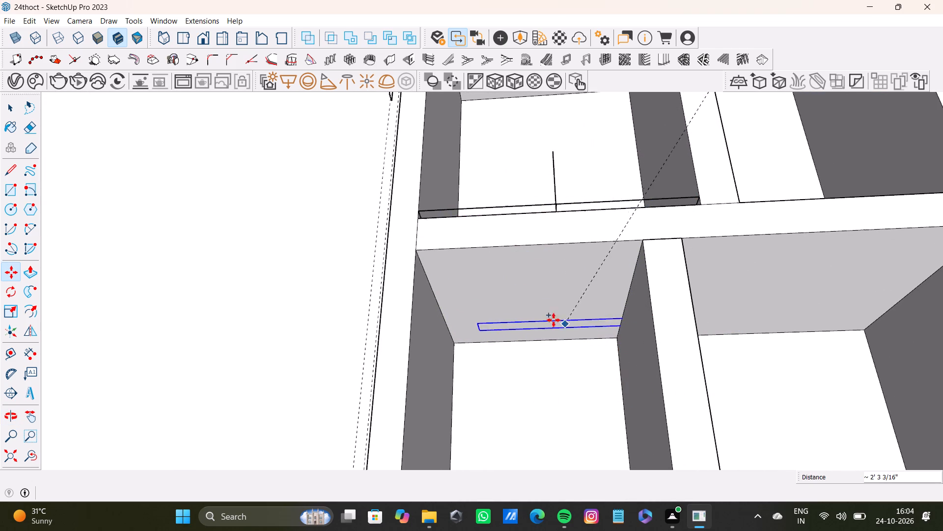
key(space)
Copy the fourth-row ceiling light to the front ceiling edge of the fifth-row compartment nearer the slatted panel.
scroll(601, 292, down, 3)
shift+middle_drag(673, 289, 580, 450)
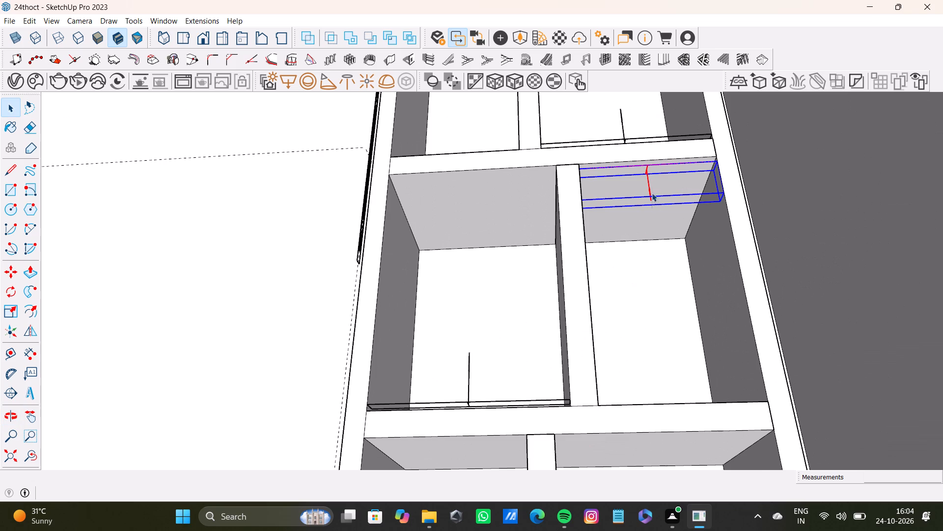
key(m)
scroll(664, 153, up, 6)
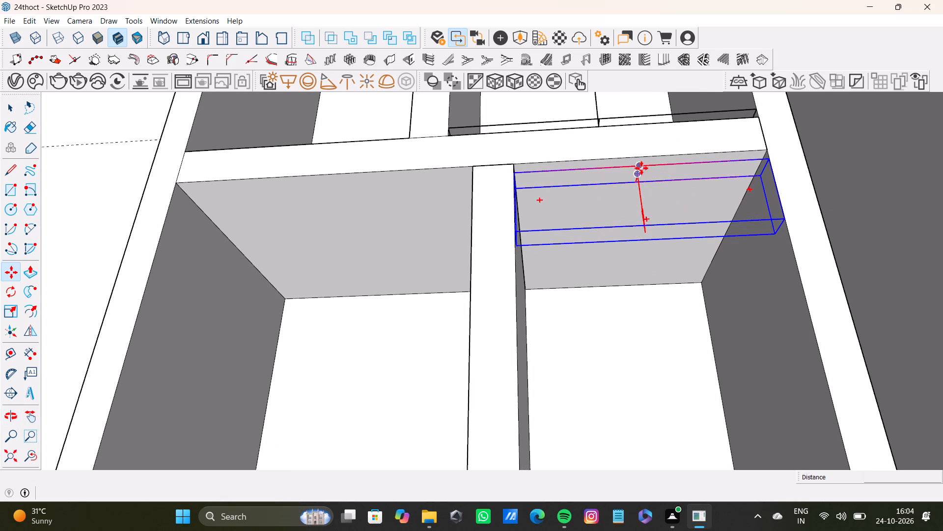
click(641, 167)
scroll(611, 229, down, 5)
shift+middle_drag(581, 314, 626, 107)
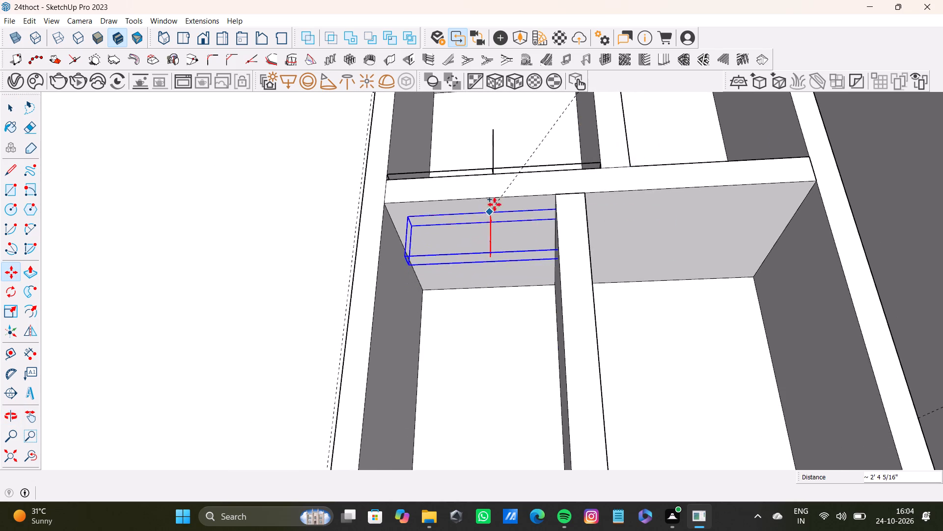
click(470, 199)
Move the copied fifth-row ceiling light straight down 0.5" from the shelf underside.
scroll(479, 222, down, 2)
scroll(479, 236, up, 1)
middle_drag(479, 236, 571, 230)
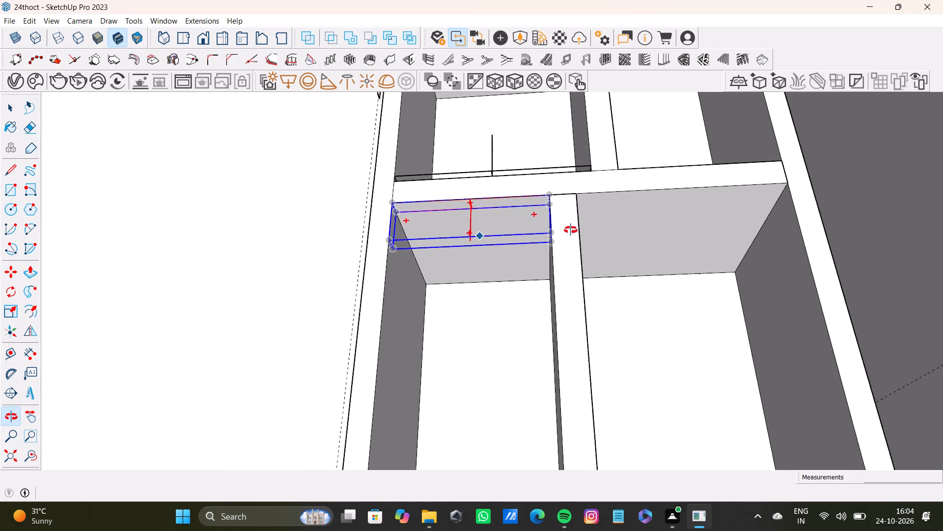
middle_drag(571, 230, 644, 234)
scroll(614, 233, up, 3)
middle_drag(612, 273, 531, 254)
scroll(460, 217, up, 6)
shift+middle_drag(459, 217, 472, 299)
scroll(461, 262, up, 4)
key(space)
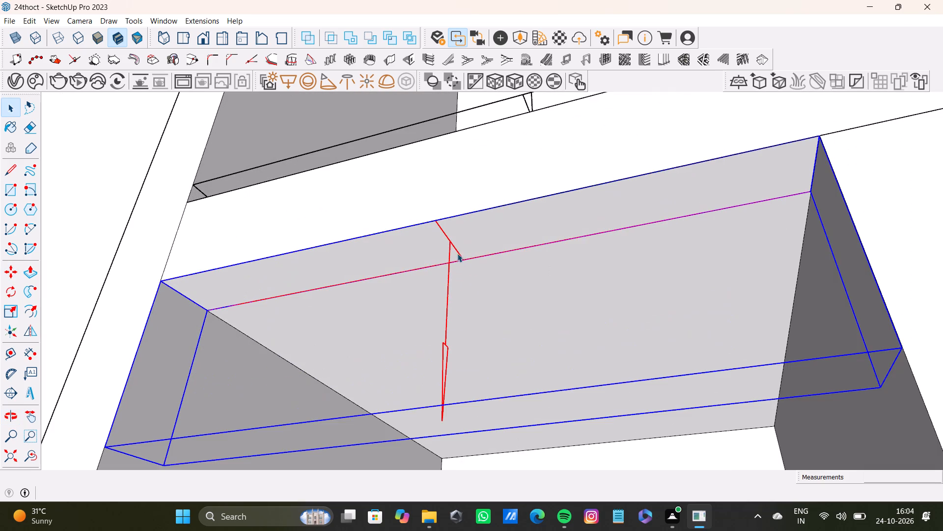
click(448, 244)
click(442, 352)
key(m)
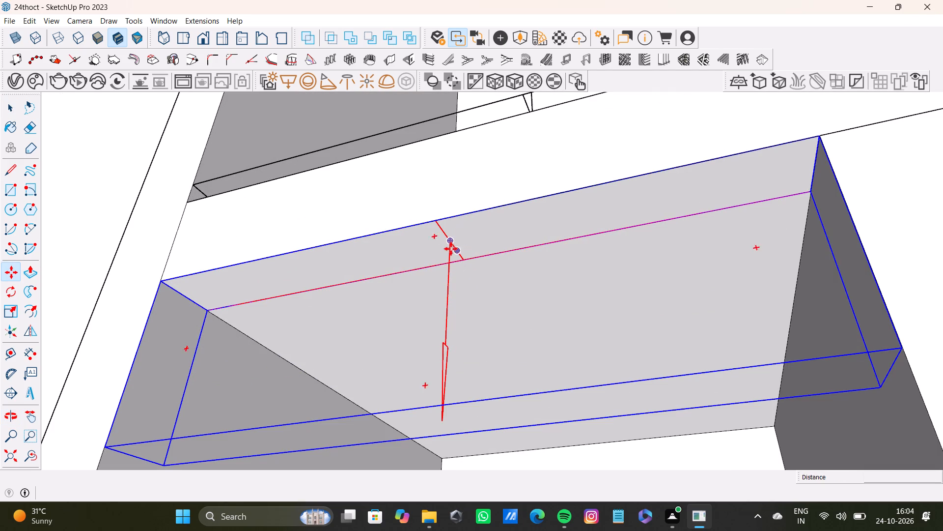
click(451, 246)
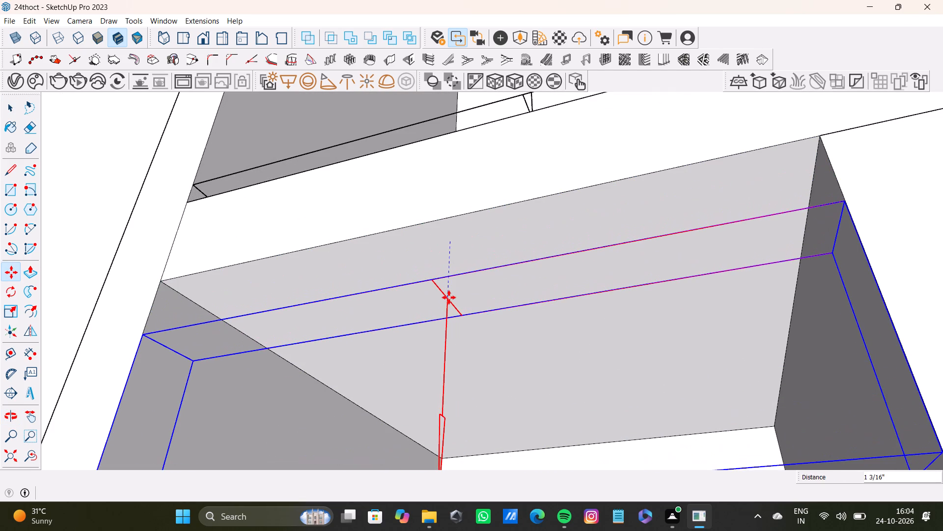
text(0.5)
key(shift+quotedbl)
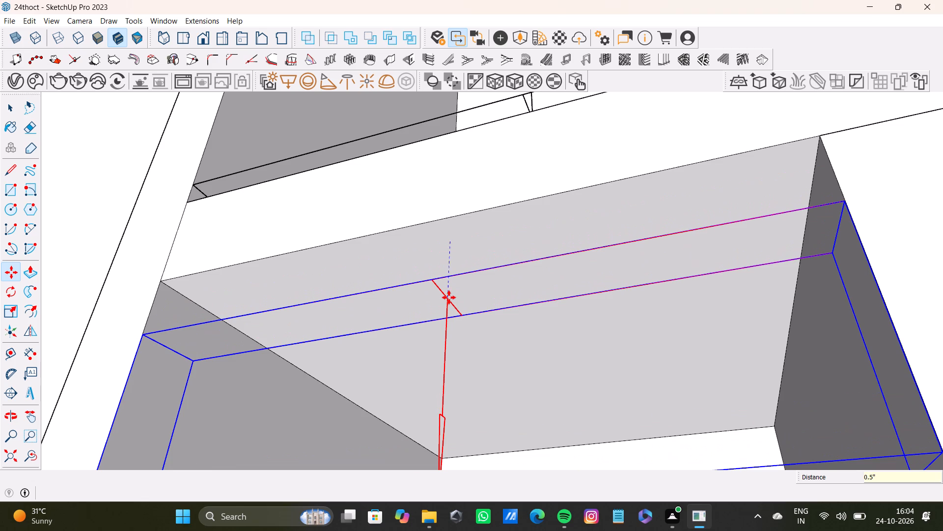
key(Return)
Copy the fourth-row floor light to the front floor edge of the fifth-row compartment farther from the slatted panel.
scroll(449, 297, down, 20)
scroll(449, 297, down, 1)
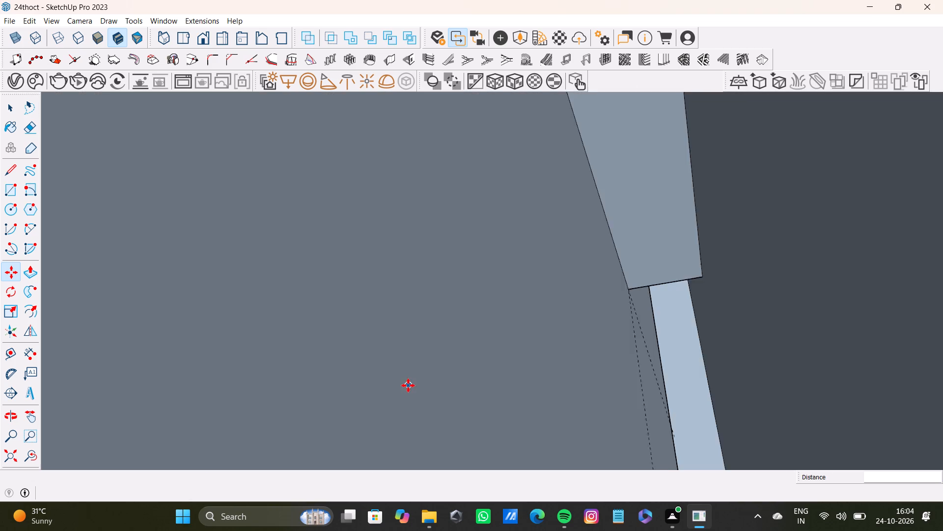
scroll(408, 385, down, 3)
drag(41, 460, 33, 461)
click(1, 458)
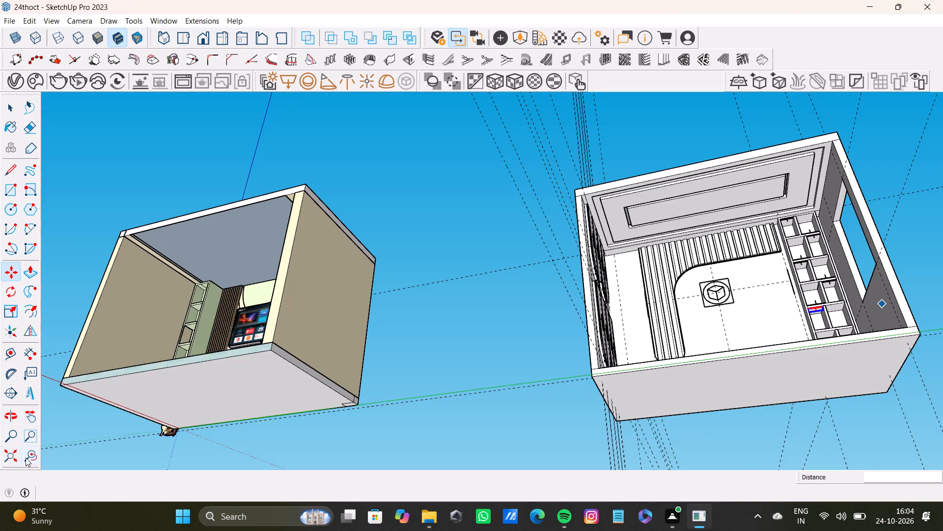
middle_drag(346, 372, 597, 372)
scroll(618, 322, up, 3)
shift+middle_drag(617, 315, 320, 339)
scroll(329, 357, up, 3)
shift+middle_drag(318, 401, 342, 229)
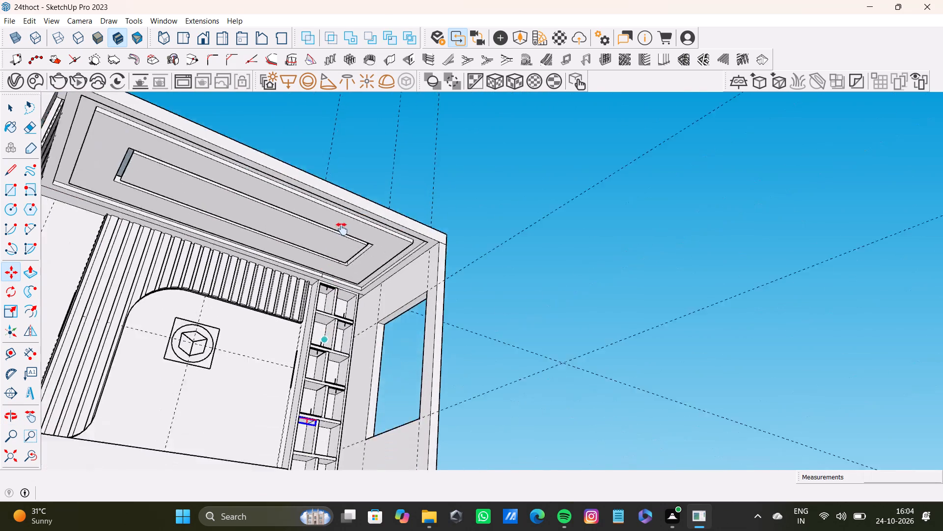
shift+middle_drag(342, 229, 232, 294)
scroll(358, 289, up, 11)
middle_drag(383, 285, 381, 300)
scroll(373, 298, up, 3)
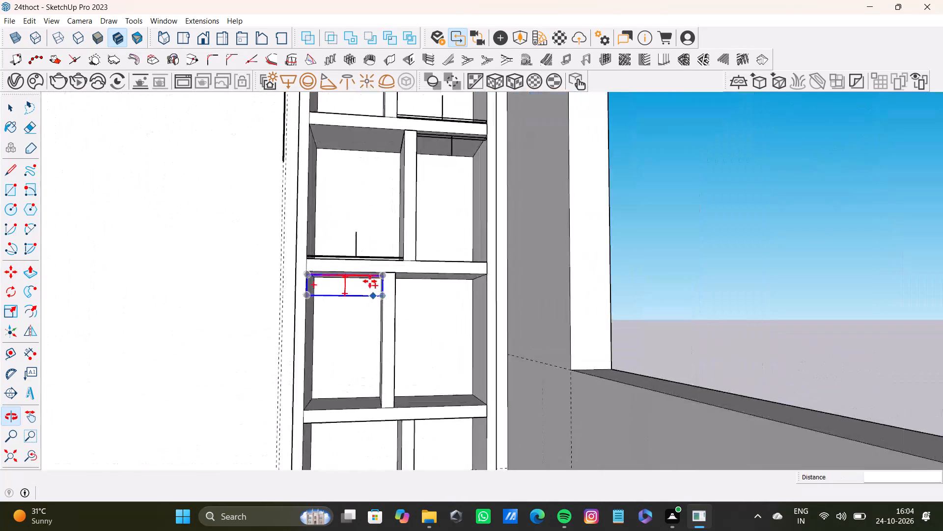
scroll(370, 281, up, 8)
key(space)
click(352, 236)
key(m)
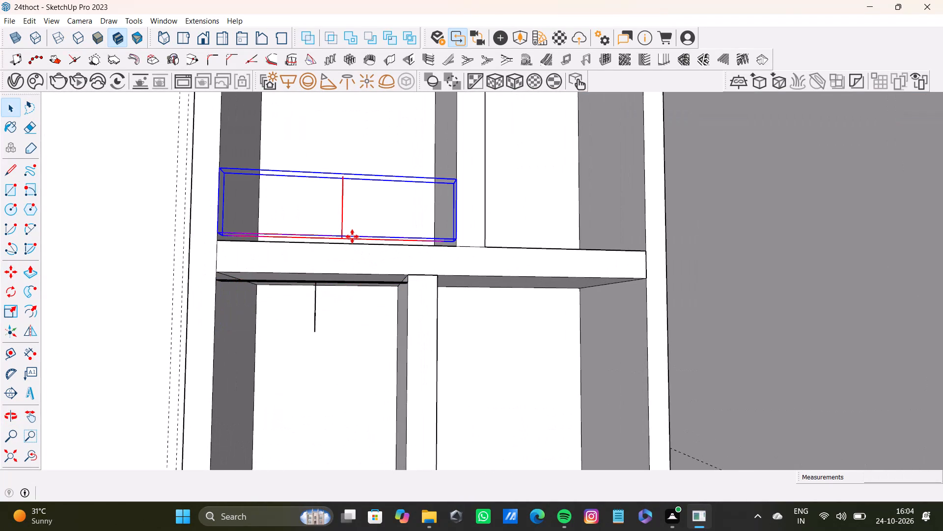
ctrl+click(456, 243)
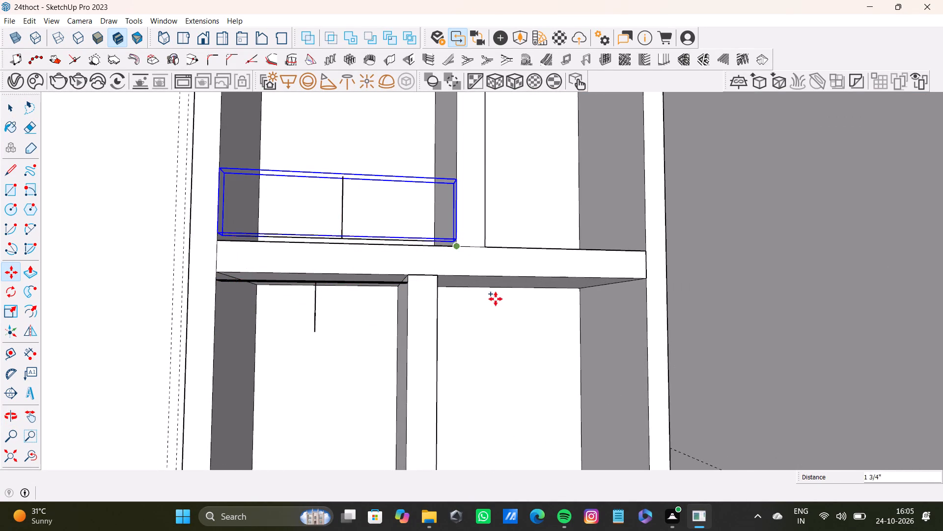
scroll(497, 301, down, 4)
shift+middle_drag(533, 359, 467, 297)
scroll(485, 333, up, 9)
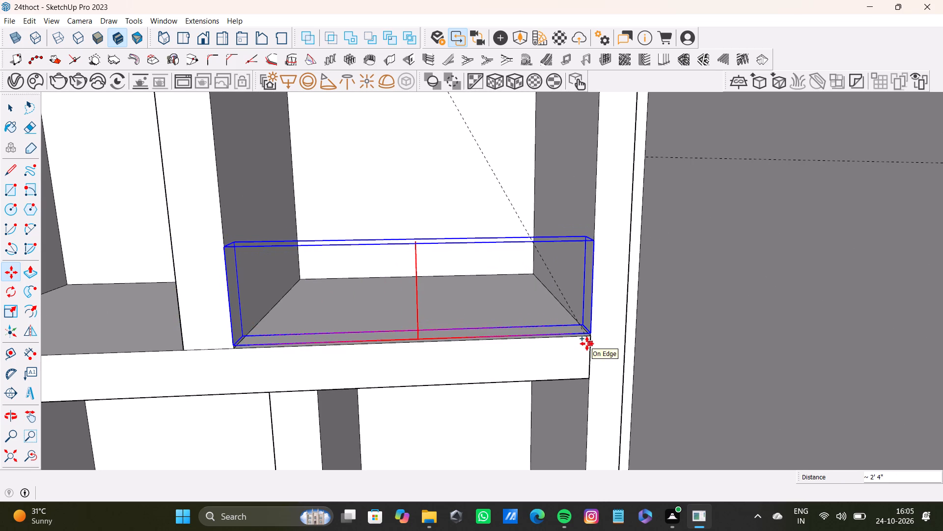
click(587, 344)
Align the copied fifth-row floor light's lower front corner with the compartment's front floor corner beside the divider.
scroll(360, 300, up, 5)
middle_drag(360, 308, 364, 208)
scroll(71, 204, up, 3)
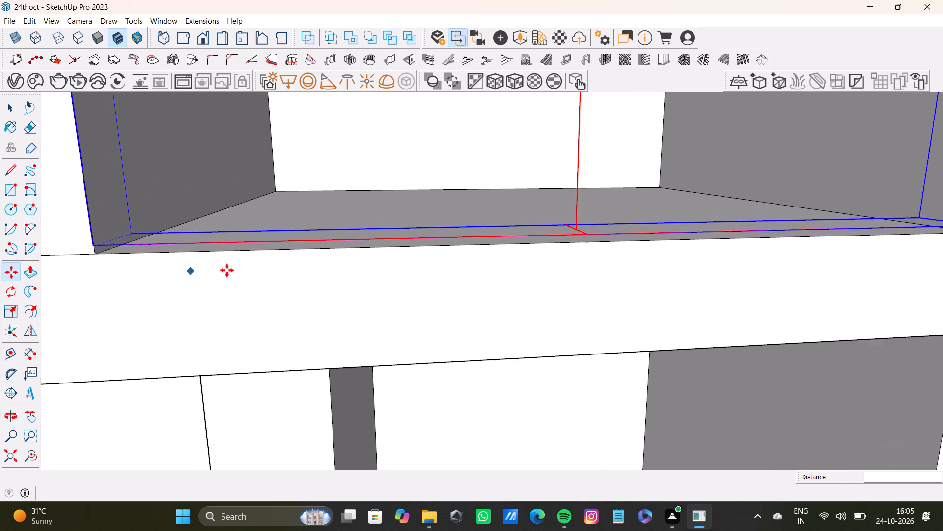
scroll(227, 270, up, 1)
shift+middle_drag(227, 270, 337, 347)
click(200, 325)
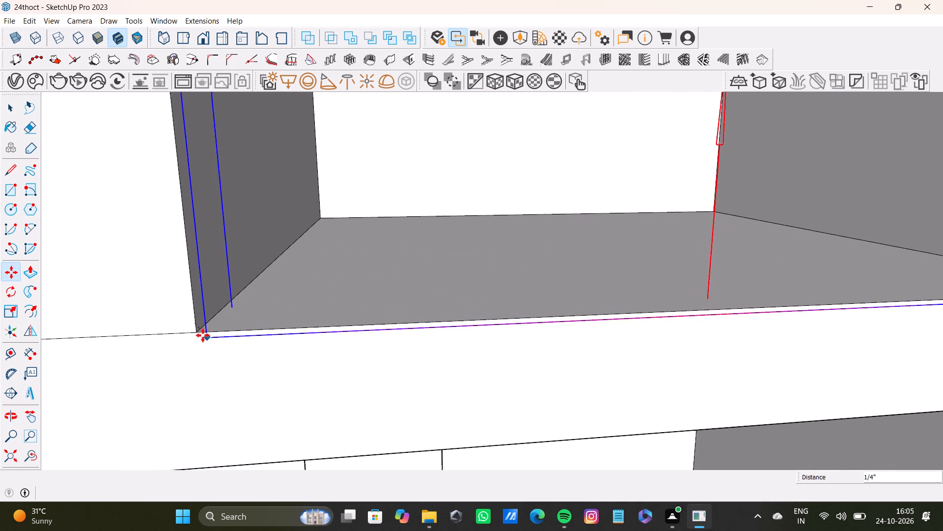
click(198, 333)
scroll(506, 366, down, 9)
middle_drag(574, 355, 521, 377)
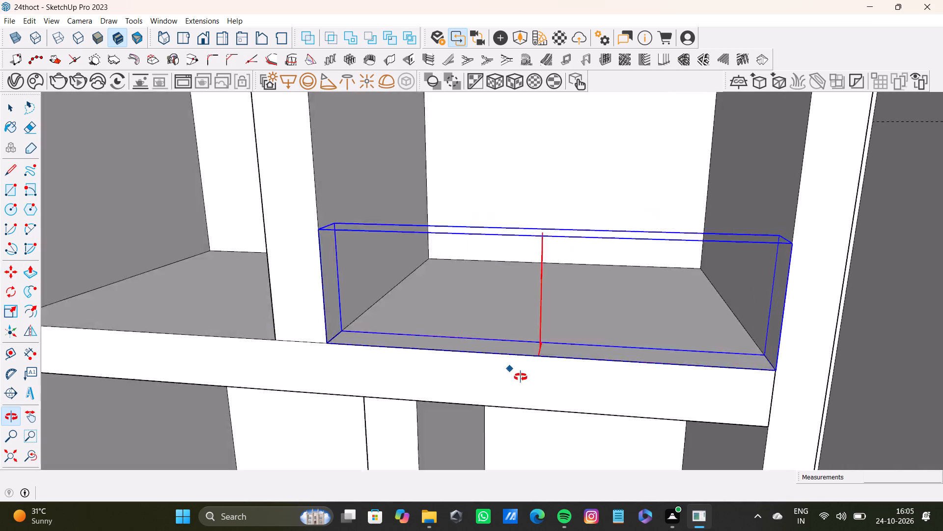
Raise the copied fifth-row floor light straight up 0.5" from the shelf surface.
middle_drag(521, 377, 462, 370)
key(space)
scroll(497, 371, up, 5)
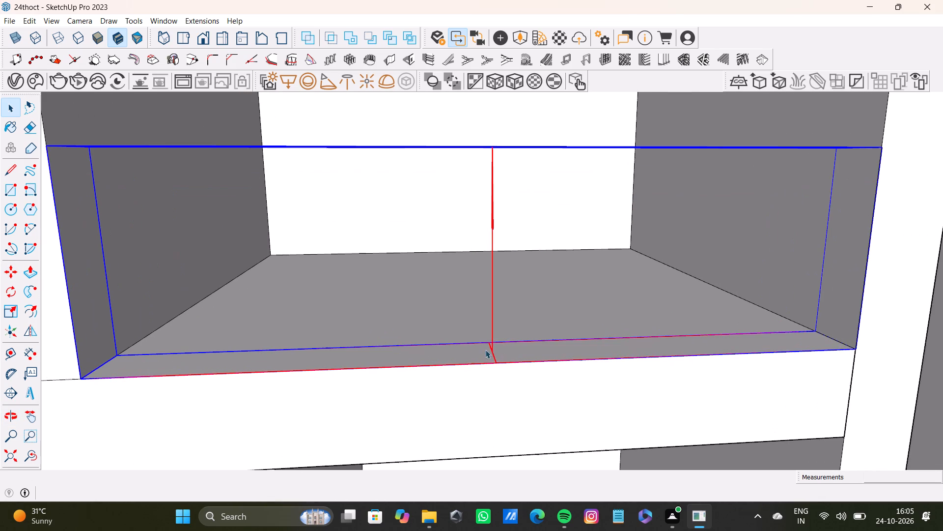
click(492, 349)
key(m)
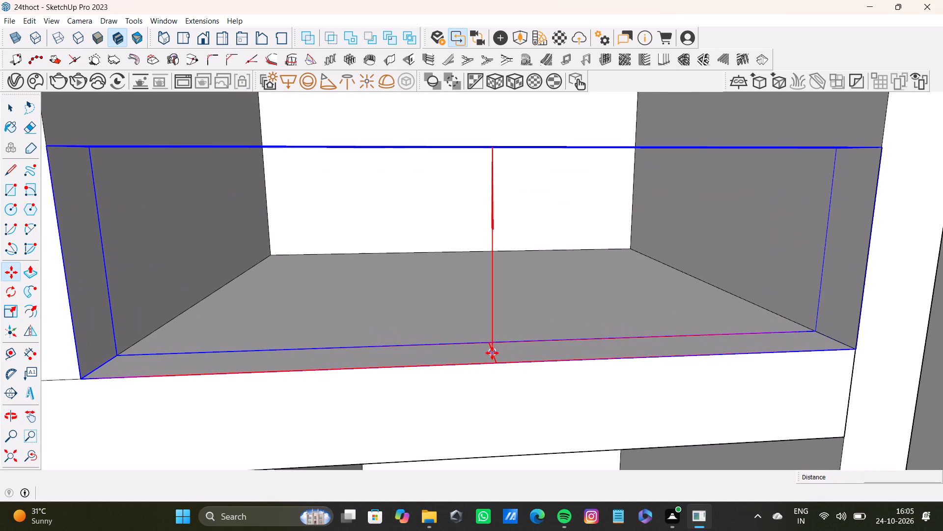
click(492, 353)
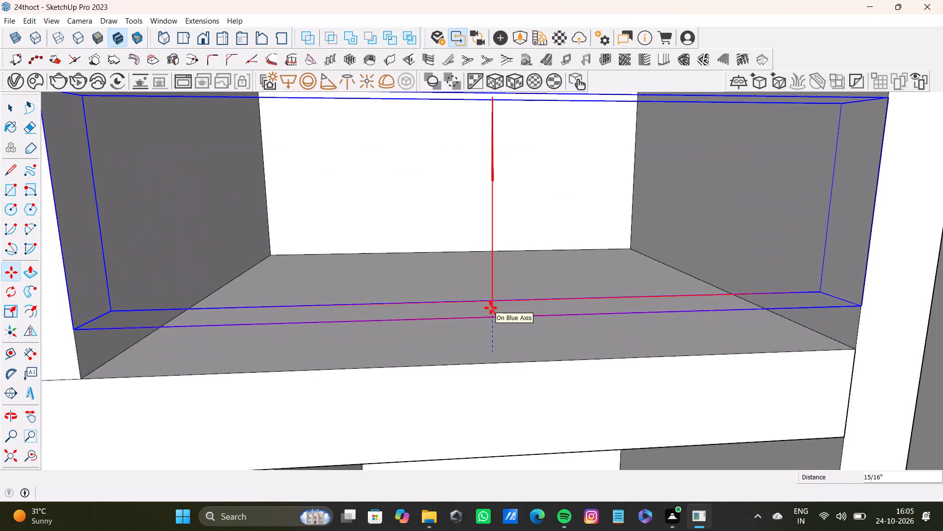
text(0.5")
key(Return)
key(space)
Copy the fifth-row floor light to the front floor corner of the sixth-row compartment nearer the slatted panel.
scroll(499, 290, down, 11)
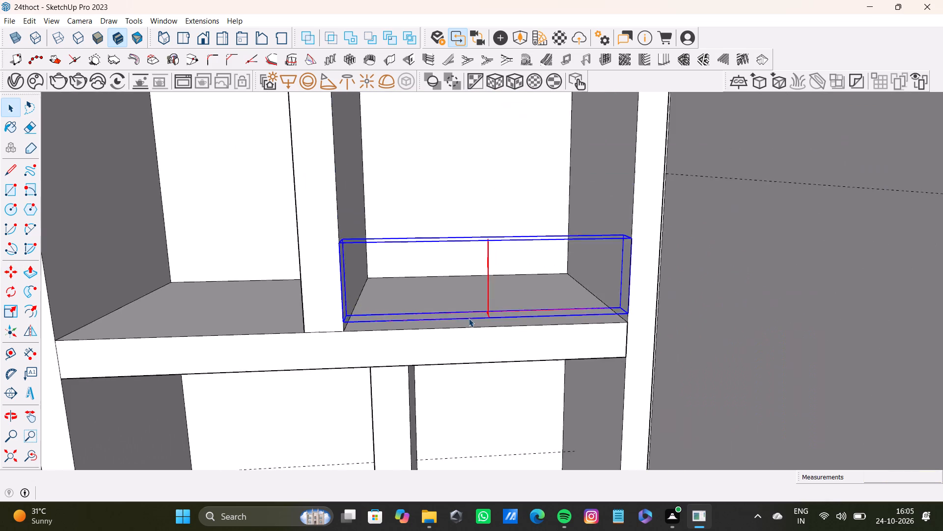
scroll(469, 318, down, 13)
middle_drag(412, 420, 379, 374)
scroll(379, 374, down, 4)
middle_drag(379, 374, 500, 265)
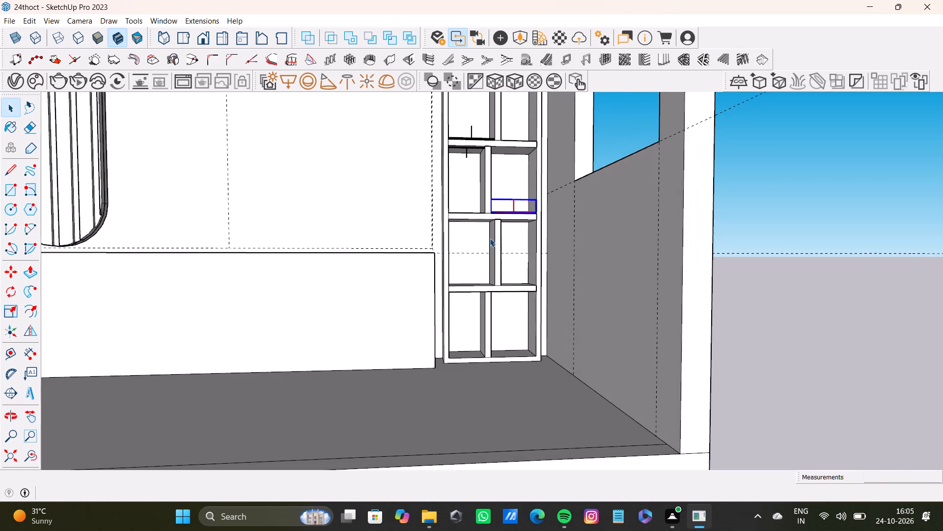
scroll(489, 236, up, 18)
middle_drag(522, 184, 462, 231)
key(m)
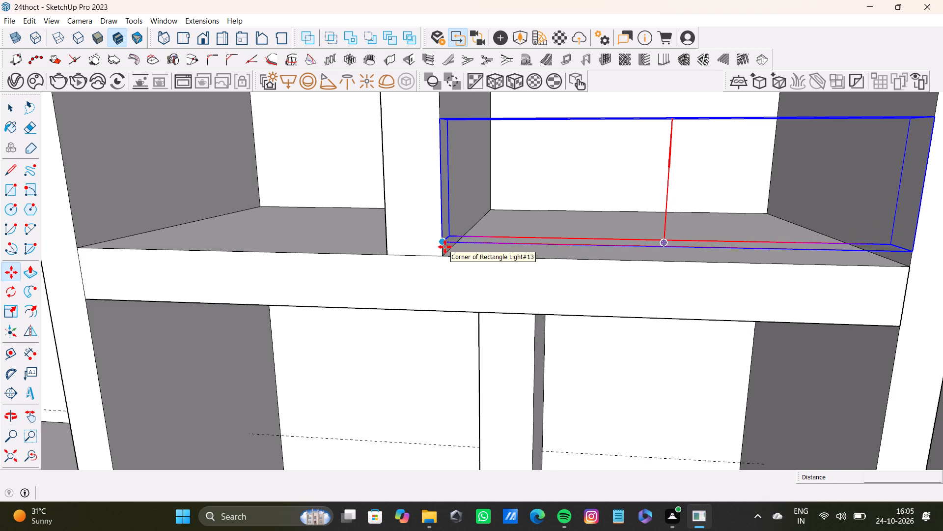
ctrl+click(445, 247)
scroll(417, 312, down, 6)
shift+middle_drag(396, 355, 525, 145)
scroll(463, 253, up, 5)
middle_drag(465, 271, 446, 318)
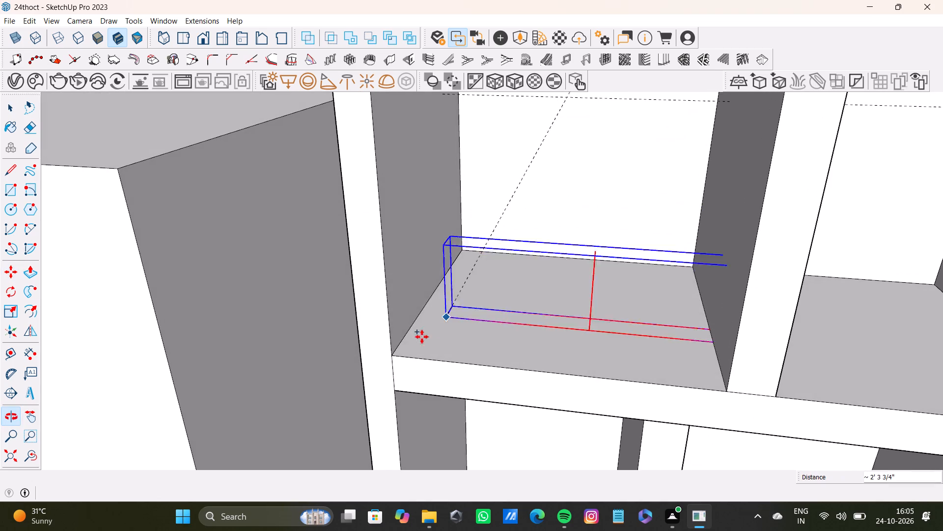
click(395, 358)
key(space)
scroll(550, 368, up, 3)
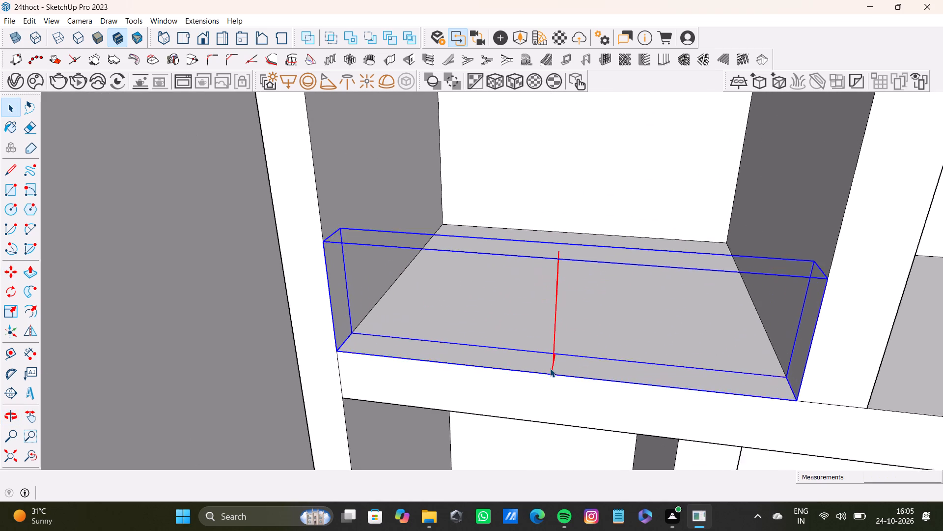
Raise the copied sixth-row floor light straight up 0.5" from the shelf surface.
scroll(550, 368, down, 8)
middle_drag(550, 368, 502, 279)
scroll(503, 300, up, 10)
key(space)
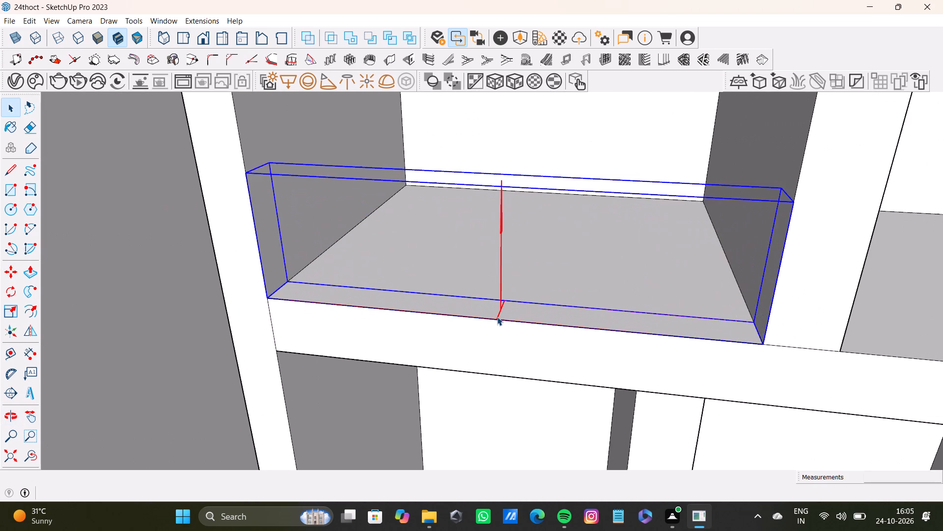
click(497, 313)
click(499, 315)
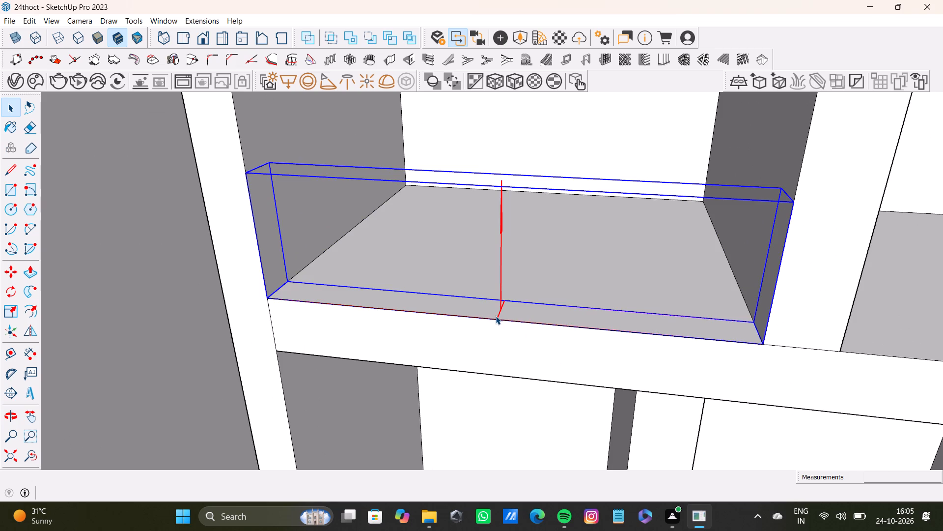
key(m)
click(497, 321)
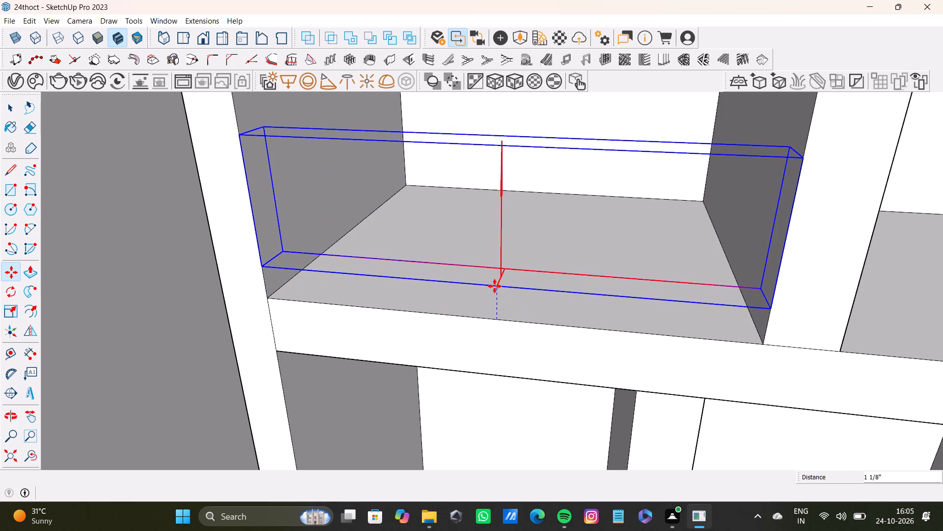
text(0.5")
key(Return)
key(space)
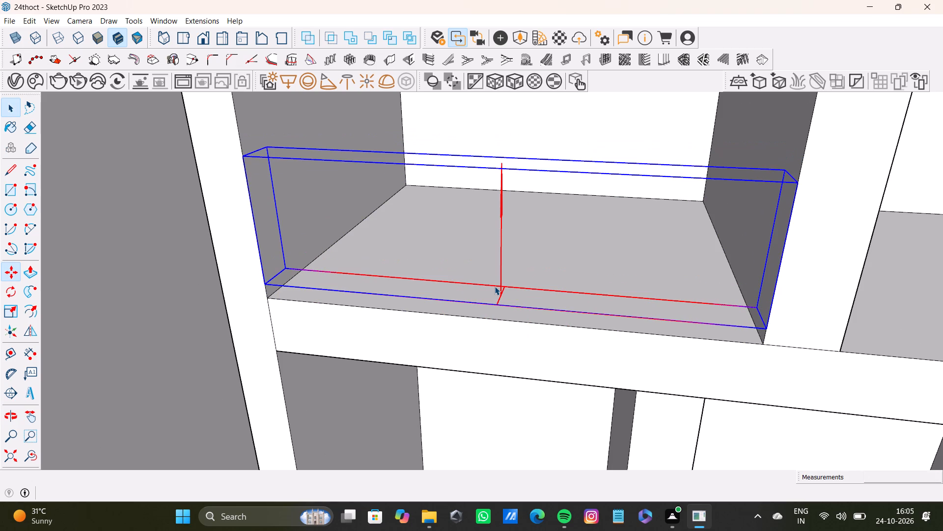
Copy the sixth-row floor light to the front floor corner of the bottom-row compartment farther from the slatted panel.
scroll(495, 286, down, 12)
middle_drag(574, 347, 552, 212)
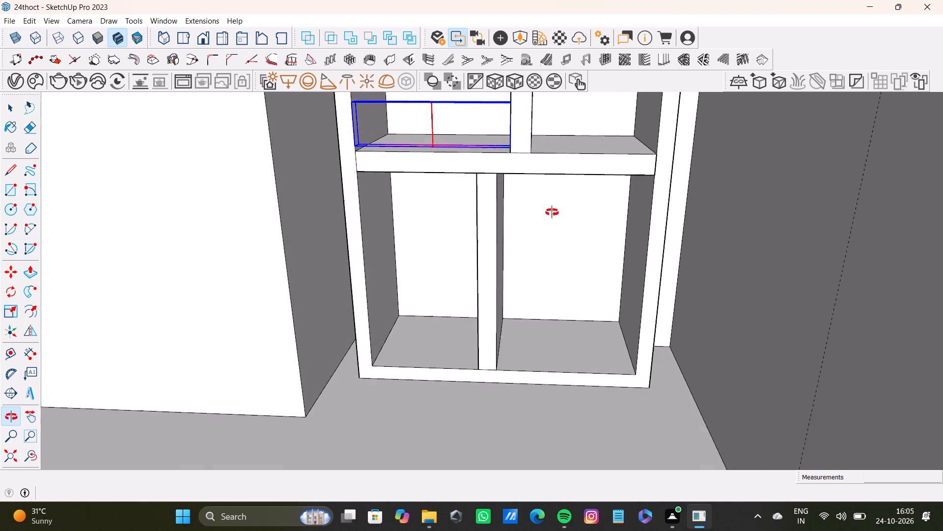
middle_drag(552, 212, 547, 253)
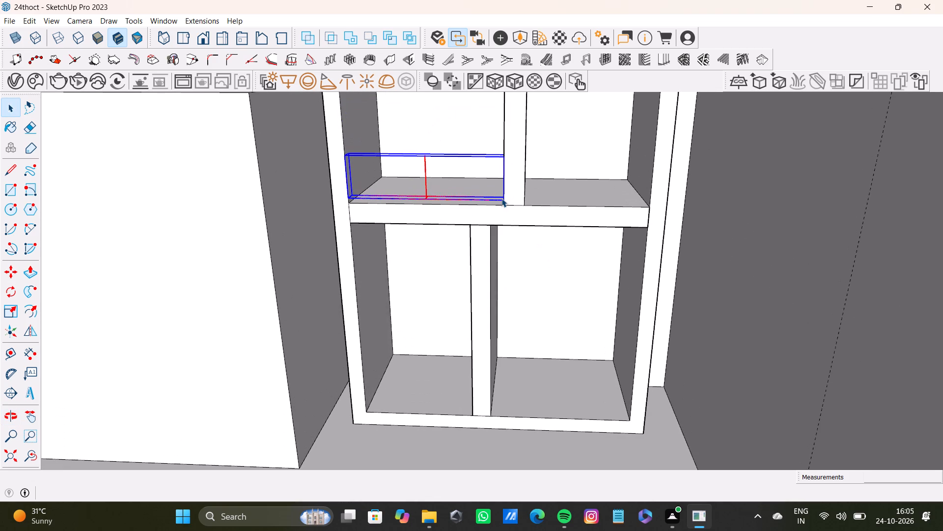
key(m)
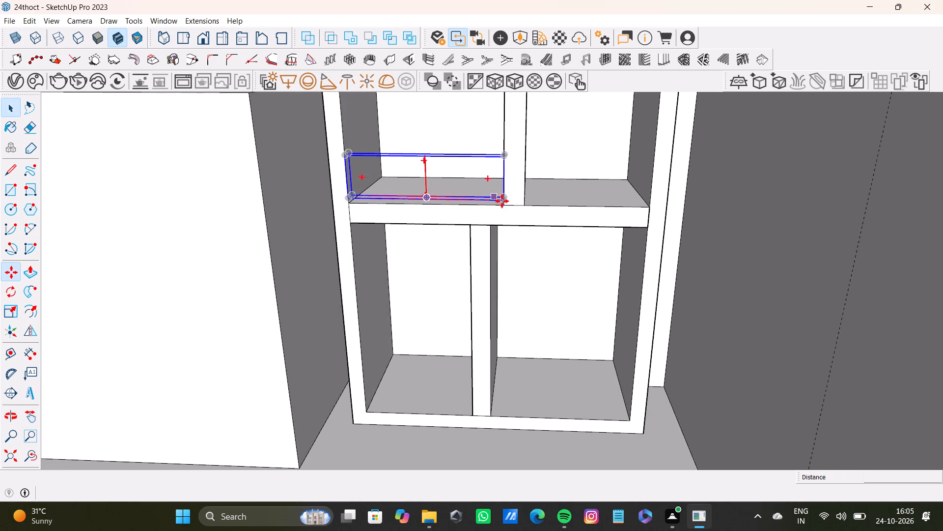
scroll(509, 211, up, 11)
middle_drag(486, 182, 547, 187)
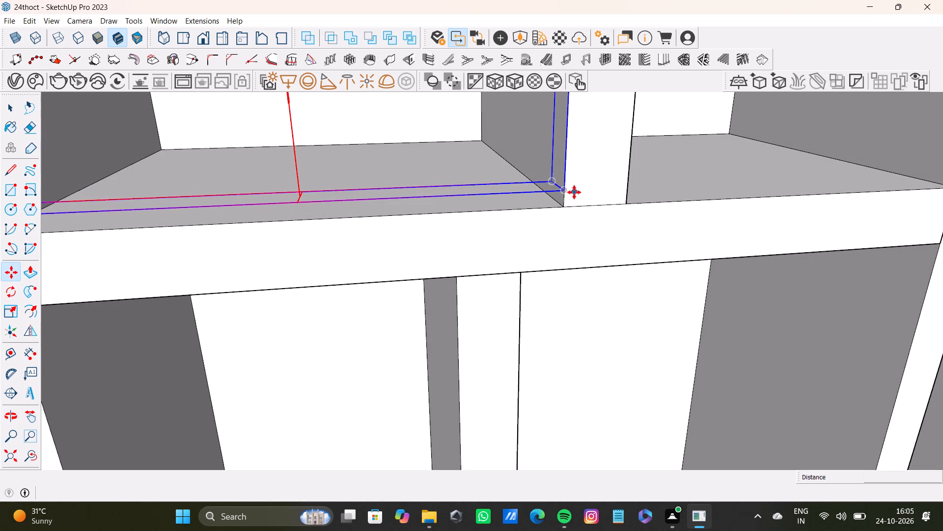
ctrl+click(565, 193)
scroll(601, 240, down, 7)
shift+middle_drag(666, 345, 466, 147)
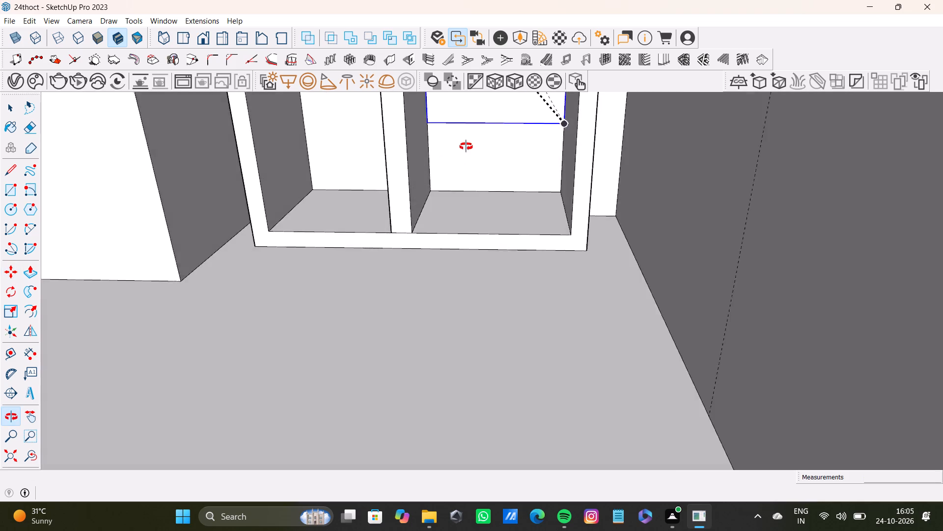
shift+middle_drag(466, 147, 465, 151)
scroll(486, 203, up, 4)
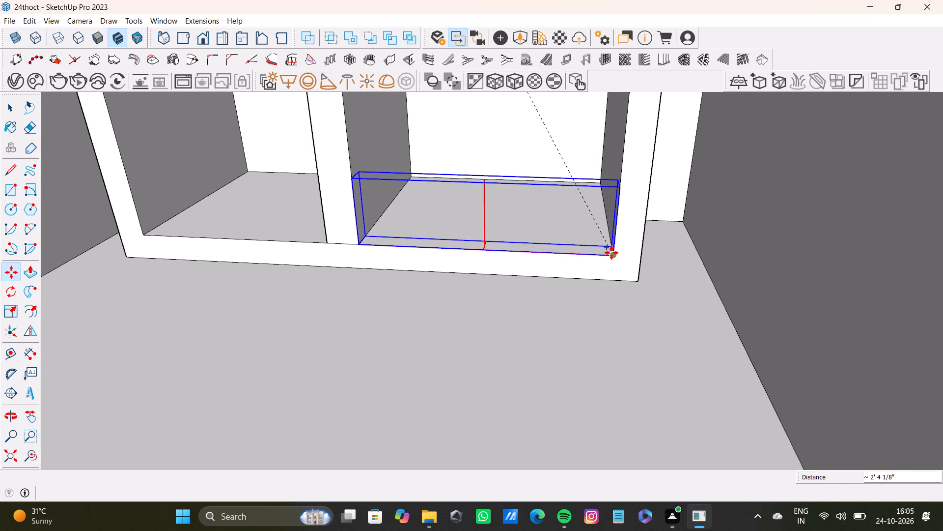
click(611, 253)
scroll(483, 245, up, 9)
key(space)
Raise the copied bottom-row floor light 0.5" from the compartment floor.
middle_drag(481, 243, 474, 175)
scroll(478, 221, up, 3)
middle_drag(478, 189, 487, 249)
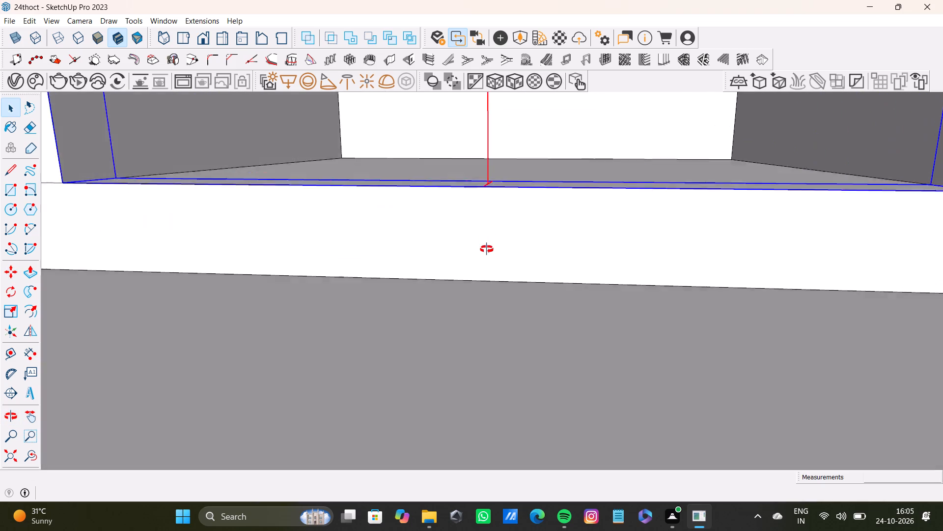
middle_drag(487, 249, 485, 278)
scroll(471, 211, up, 5)
click(495, 215)
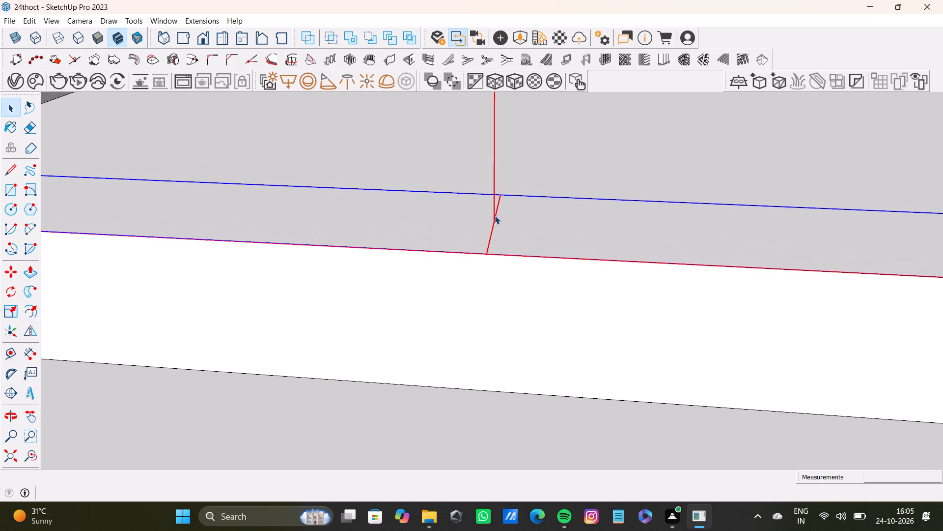
key(m)
click(485, 254)
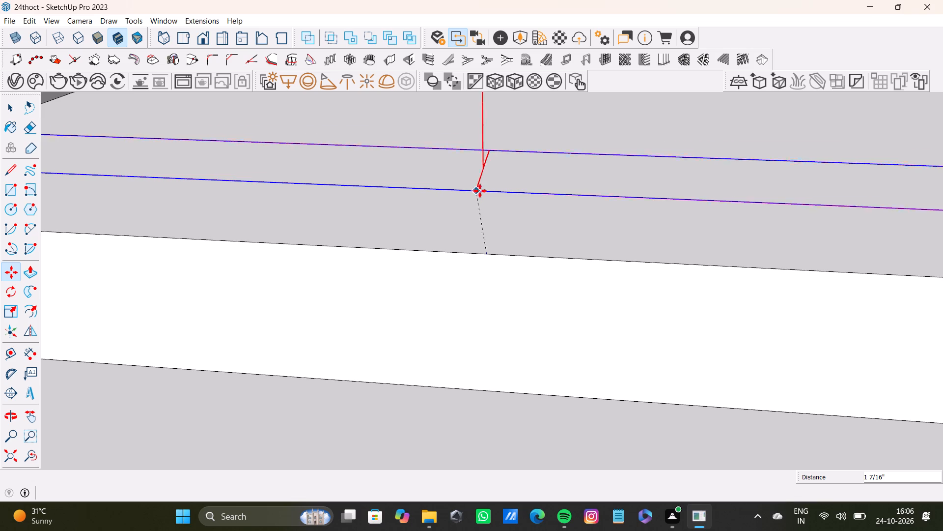
text(0.5")
key(Return)
key(space)
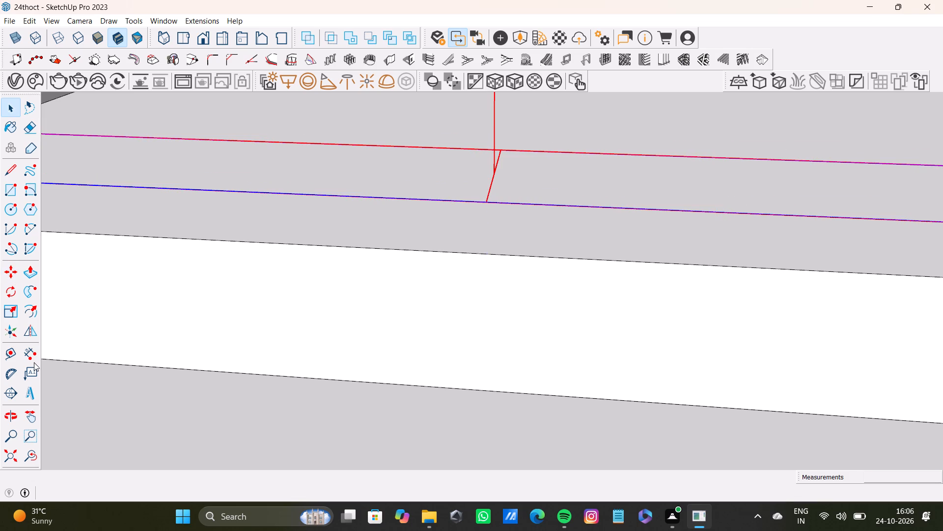
Copy the fifth-row ceiling light to the front ceiling edge of the sixth-row compartment farther from the slatted panel.
click(28, 454)
click(4, 457)
scroll(449, 302, down, 4)
middle_drag(595, 289, 362, 392)
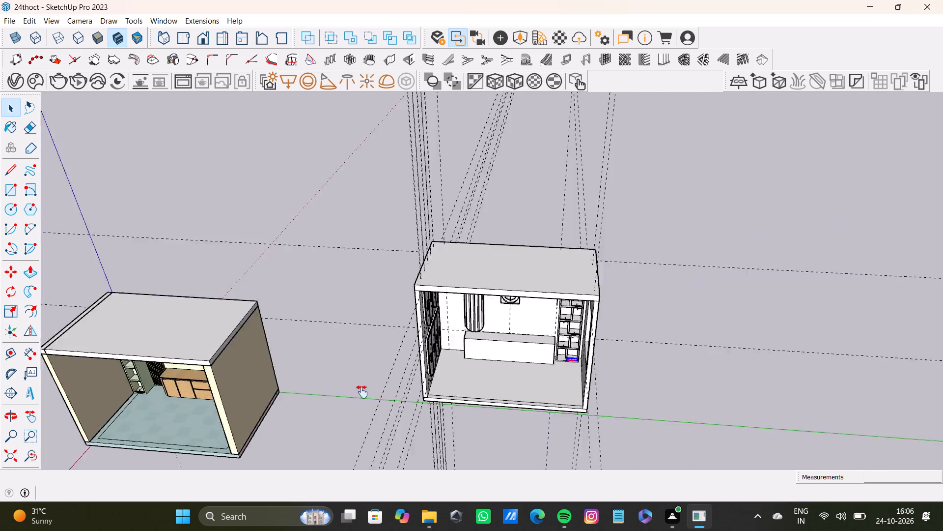
middle_drag(362, 392, 443, 264)
scroll(446, 285, up, 3)
scroll(452, 337, down, 3)
middle_drag(453, 348, 455, 294)
scroll(457, 294, up, 3)
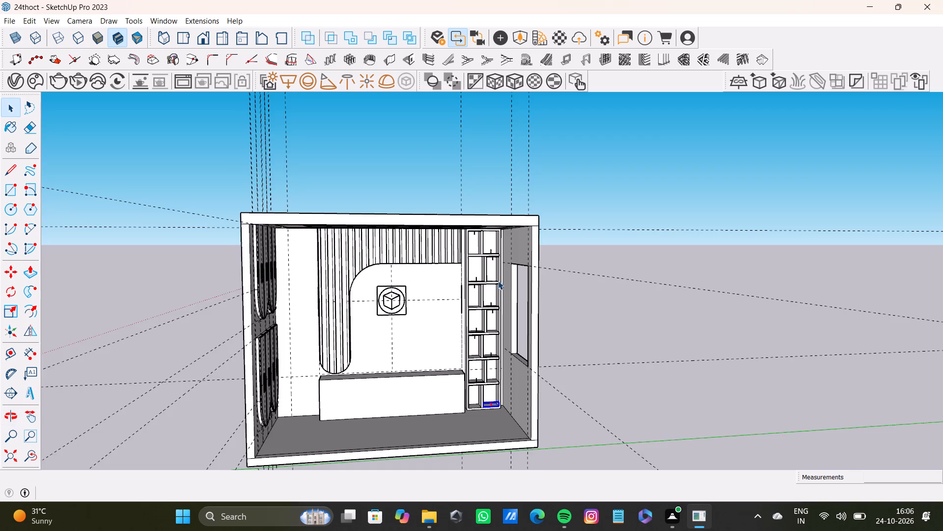
scroll(498, 281, up, 8)
shift+middle_drag(498, 327, 497, 279)
scroll(471, 270, up, 4)
scroll(479, 306, down, 3)
shift+middle_drag(483, 346, 480, 196)
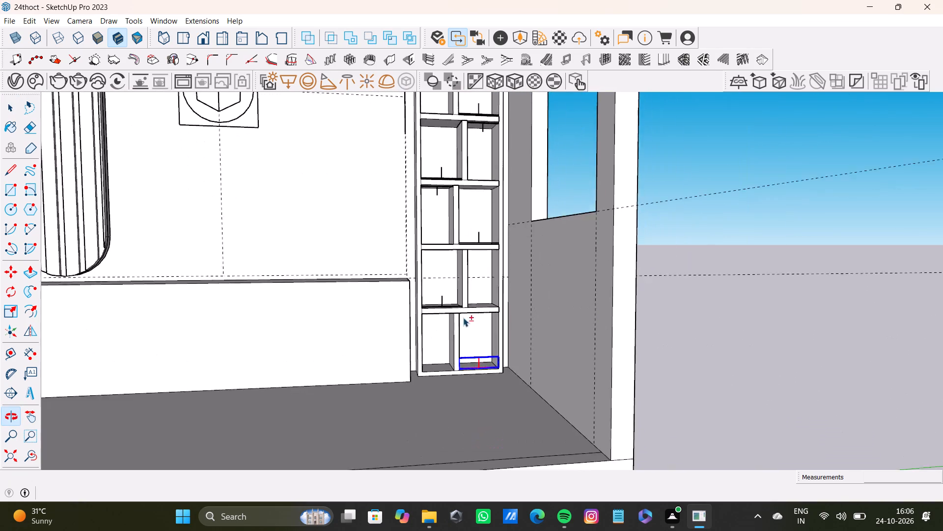
scroll(464, 319, up, 4)
middle_drag(471, 313, 456, 365)
scroll(434, 245, up, 3)
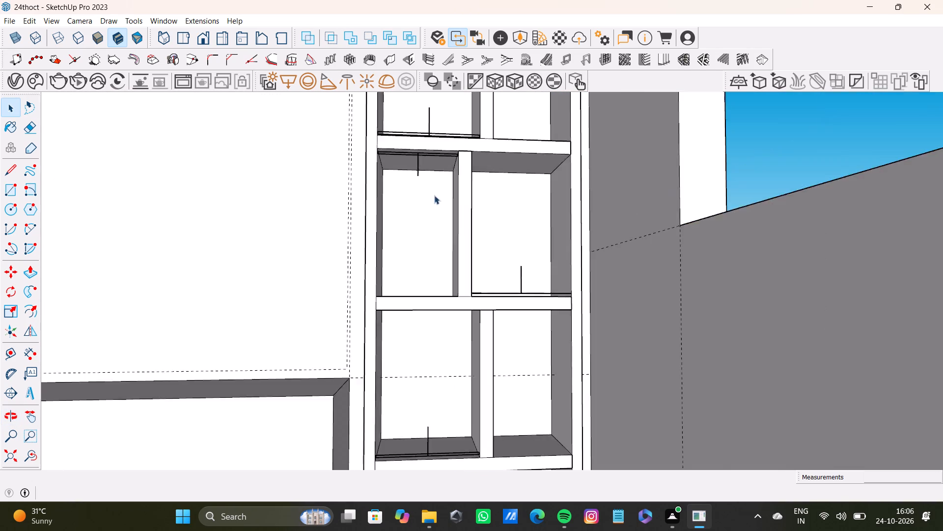
scroll(434, 195, up, 6)
click(404, 139)
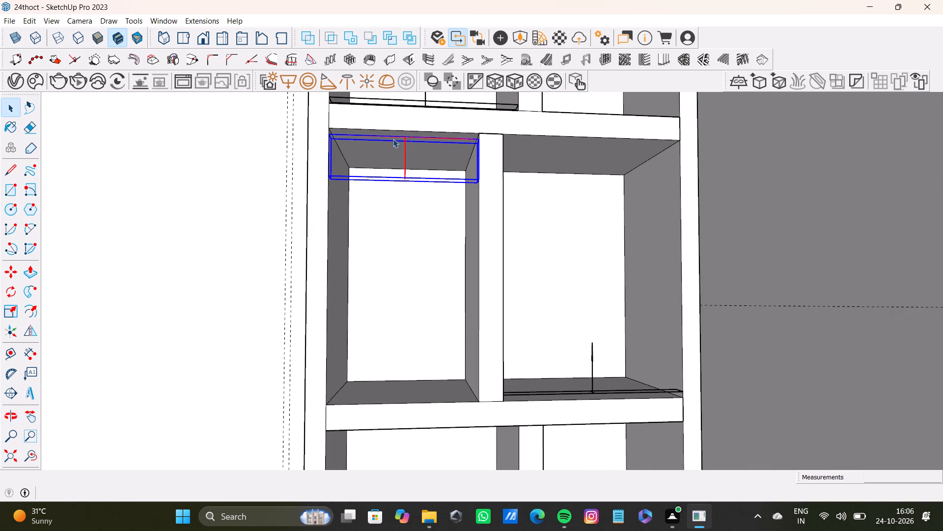
key(m)
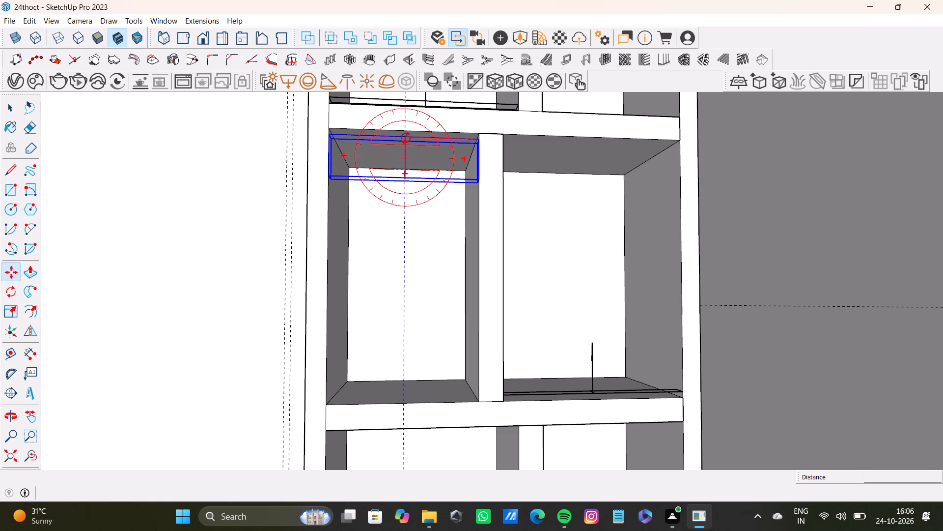
scroll(406, 138, up, 6)
middle_drag(440, 136, 372, 135)
scroll(413, 147, up, 4)
middle_drag(404, 150, 422, 152)
ctrl+click(354, 150)
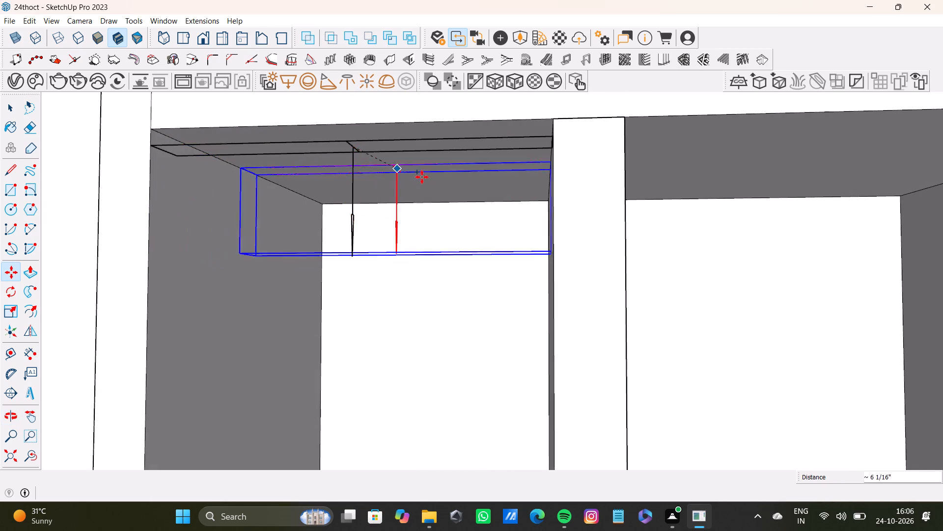
scroll(433, 188, down, 6)
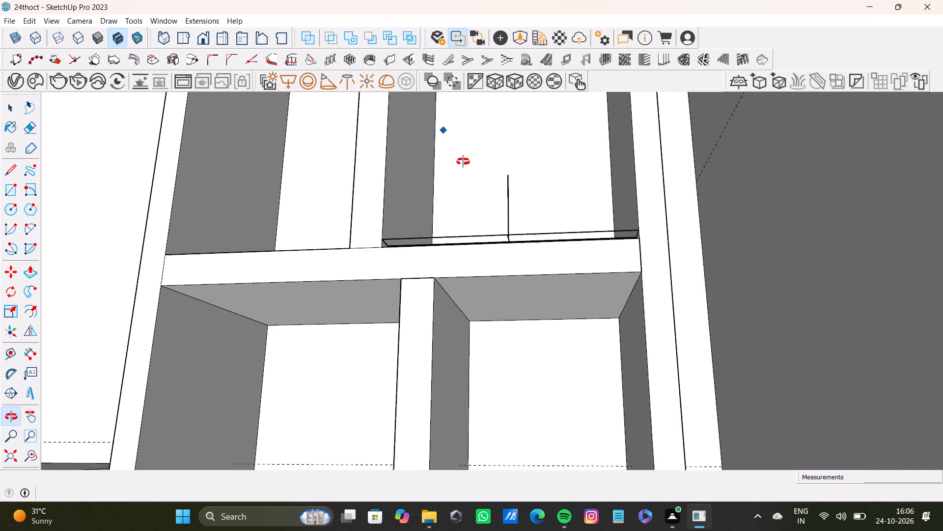
scroll(450, 241, up, 2)
middle_drag(470, 252, 440, 177)
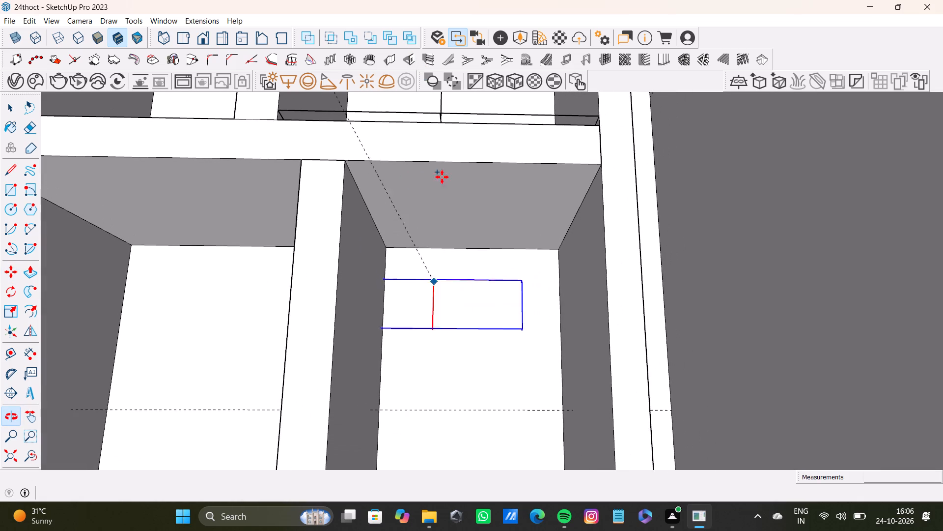
click(473, 169)
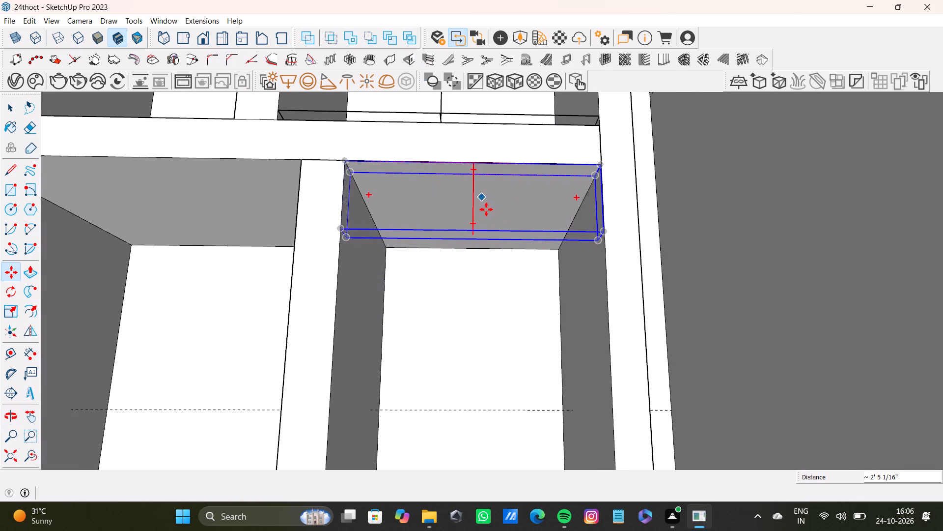
Align the copied sixth-row ceiling light with the front ceiling edge and move it straight down 0.5" from the shelf underside.
key(space)
scroll(469, 176, up, 5)
middle_drag(488, 146, 467, 106)
scroll(448, 129, up, 6)
shift+middle_drag(457, 128, 483, 148)
scroll(474, 153, up, 6)
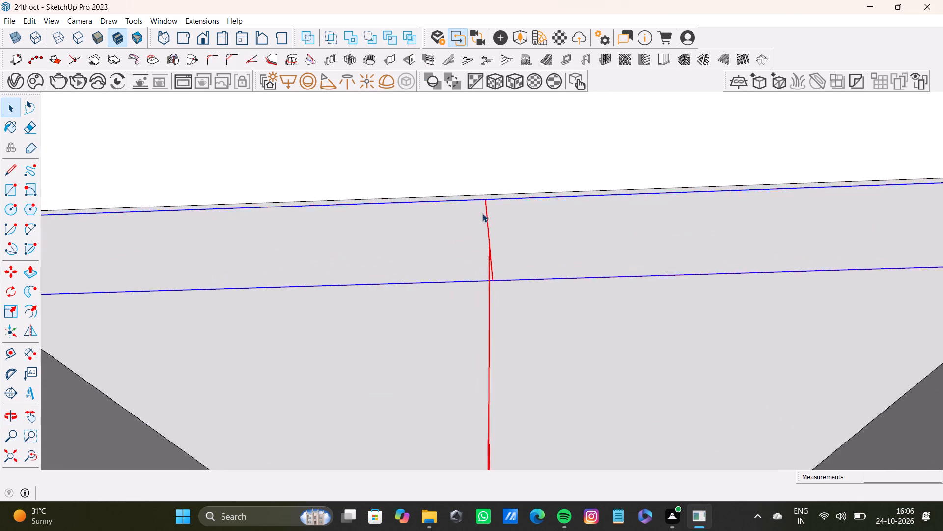
scroll(482, 213, up, 2)
key(m)
click(487, 197)
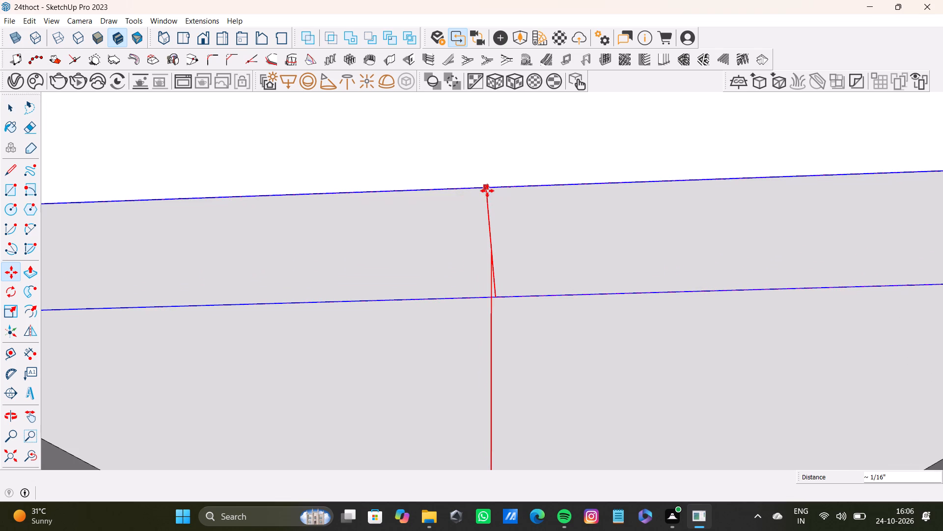
click(487, 190)
drag(492, 247, 492, 252)
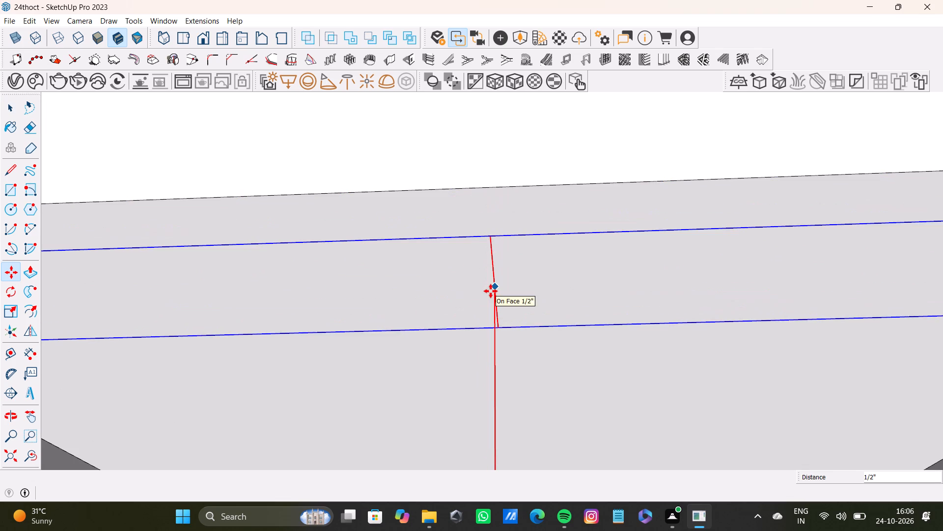
key(Up)
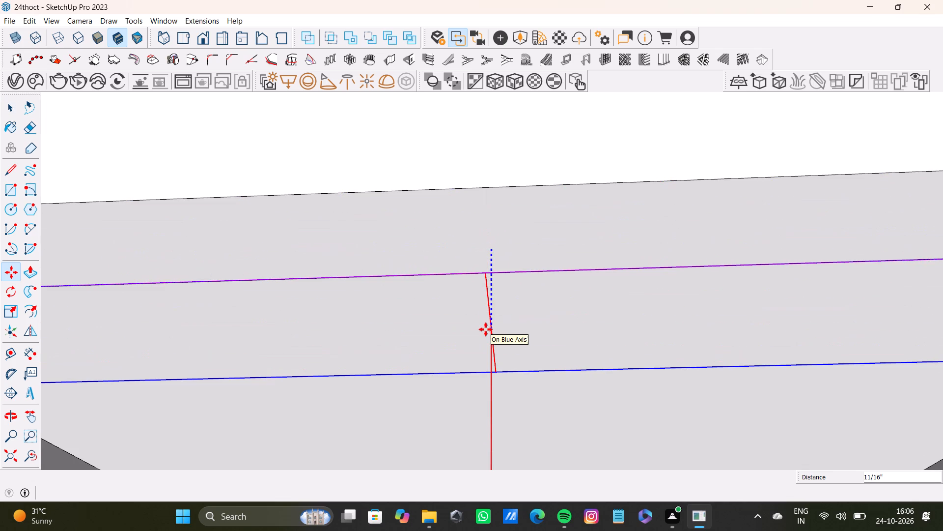
text(0.5")
key(Return)
key(space)
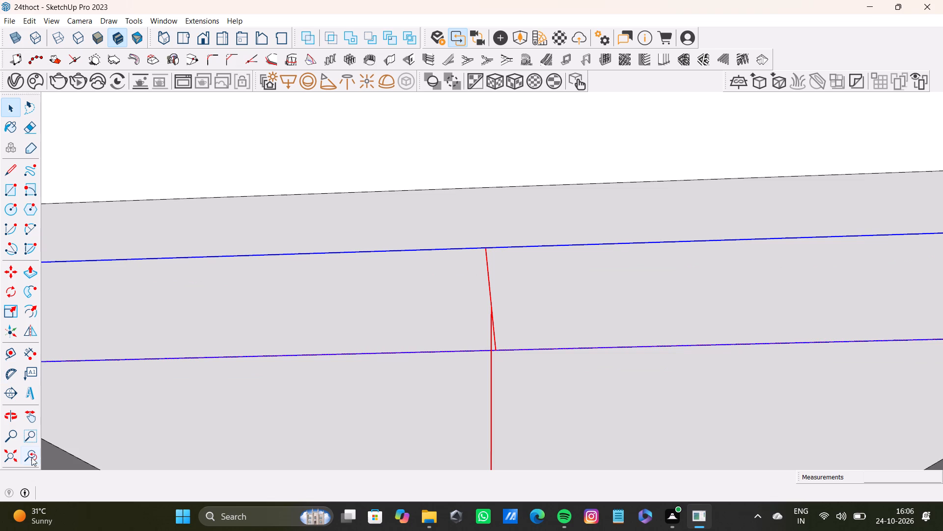
Examine the sixth-row ceiling light and the neighbouring shelf compartments.
click(28, 460)
click(15, 455)
middle_drag(422, 351, 447, 458)
shift+scroll(797, 372, up, 6)
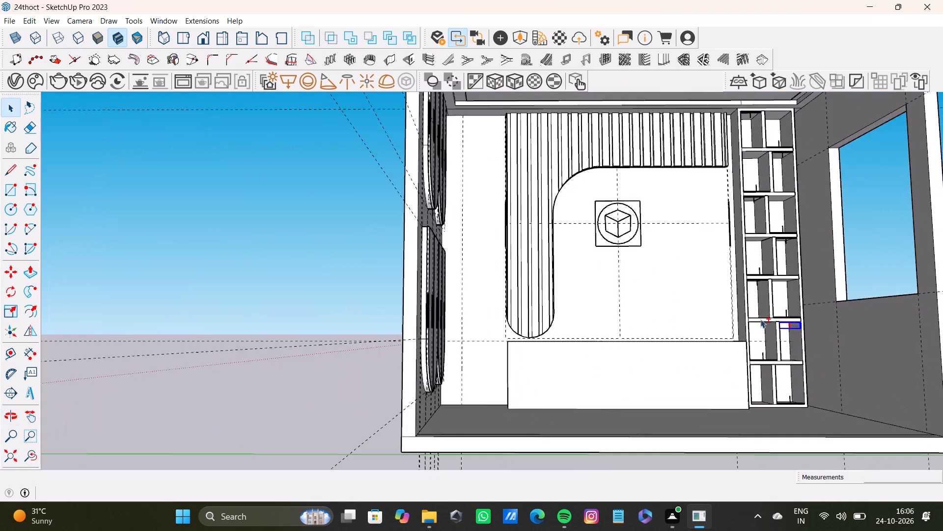
shift+scroll(760, 319, up, 6)
shift+middle_drag(760, 319, 511, 282)
scroll(562, 290, up, 11)
middle_drag(551, 302, 547, 273)
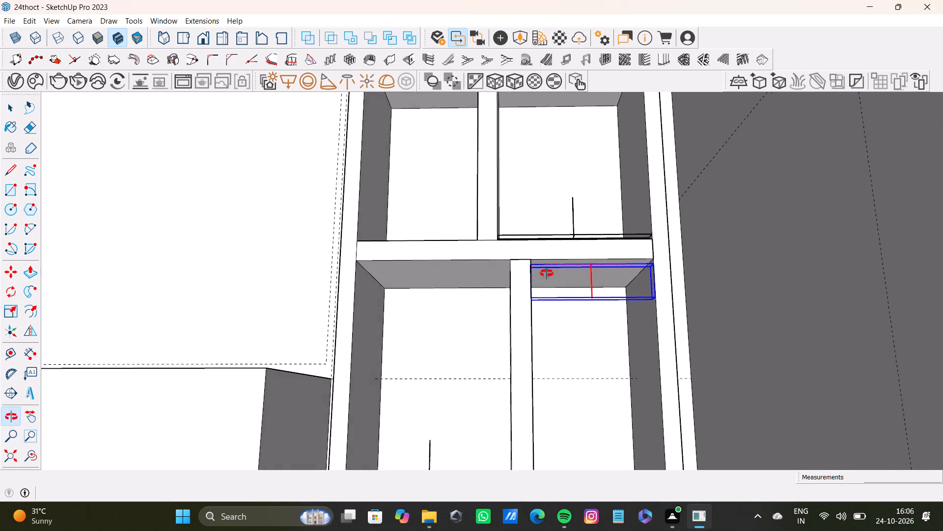
middle_drag(547, 273, 537, 279)
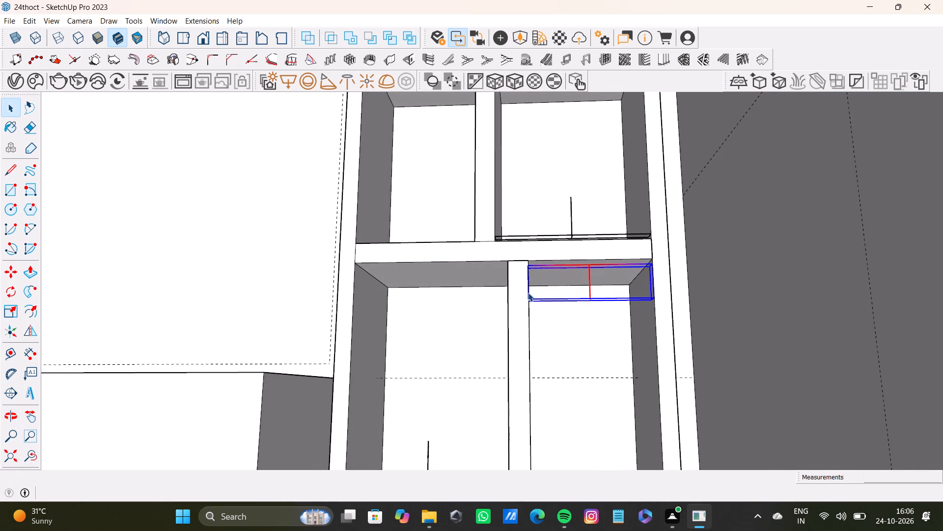
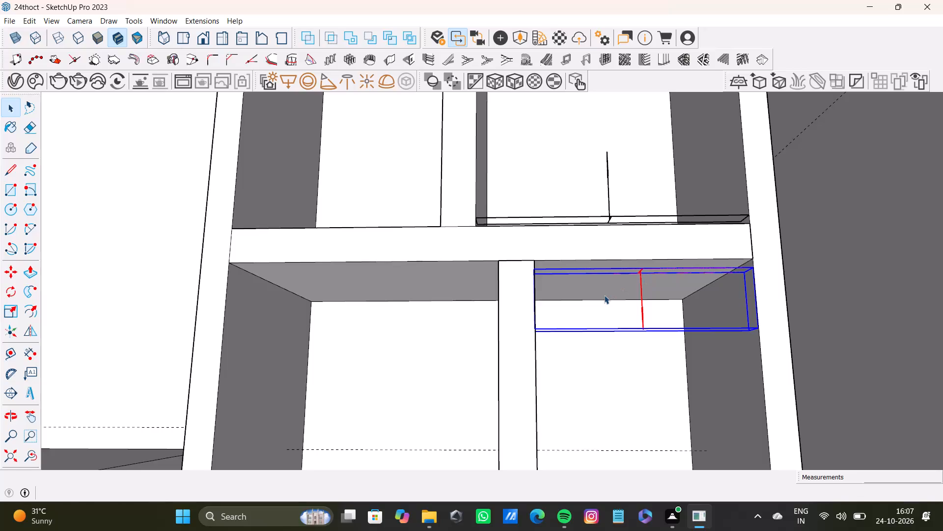
Move the selected rectangle light into the shelving unit's bottom-left compartment, snapping it to the compartment's top-left front corner.
key(m)
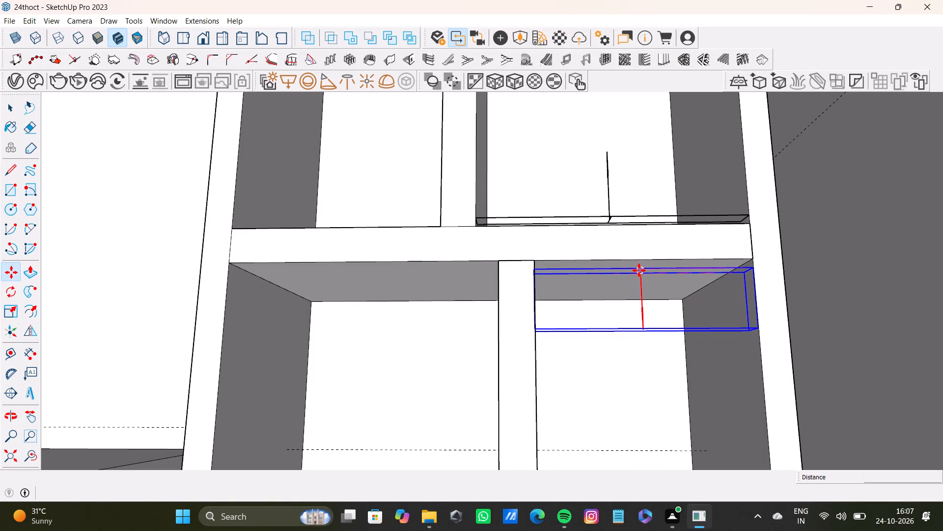
key(space)
click(639, 272)
key(m)
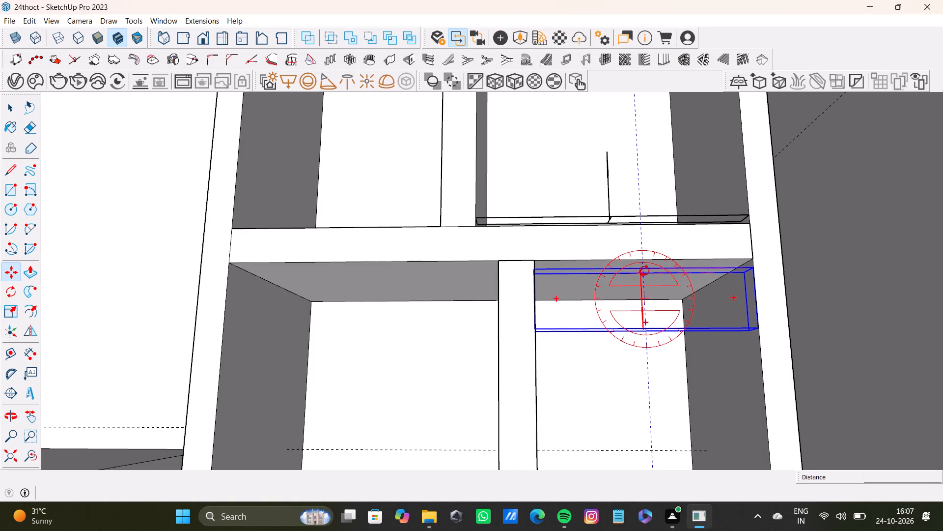
key(space)
text(m)
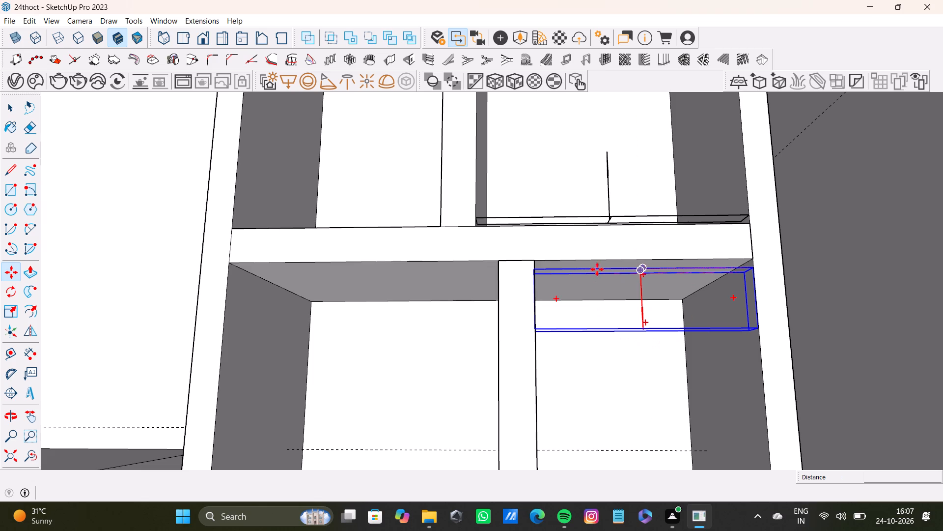
click(549, 270)
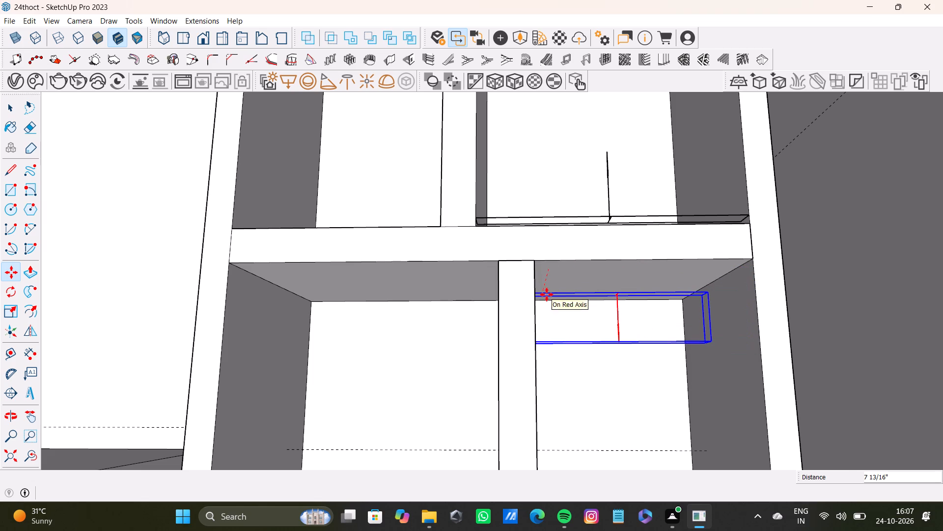
scroll(451, 341, down, 4)
shift+middle_drag(439, 384, 449, 136)
scroll(374, 224, up, 4)
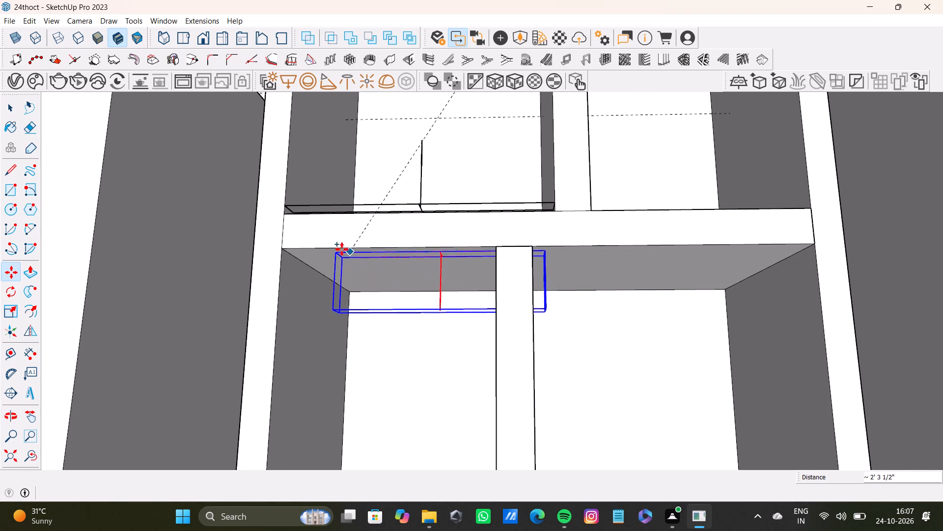
click(300, 250)
scroll(408, 280, up, 4)
middle_drag(408, 280, 411, 279)
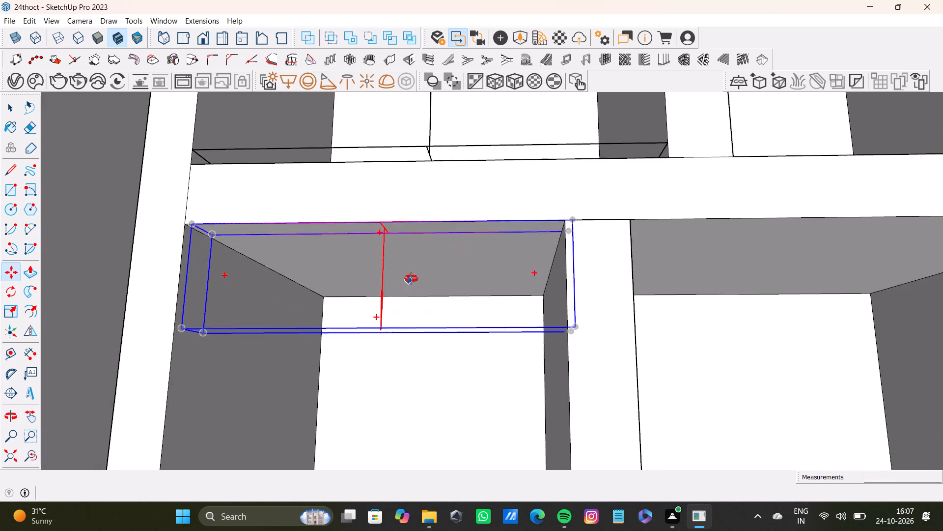
middle_drag(411, 279, 470, 266)
click(223, 189)
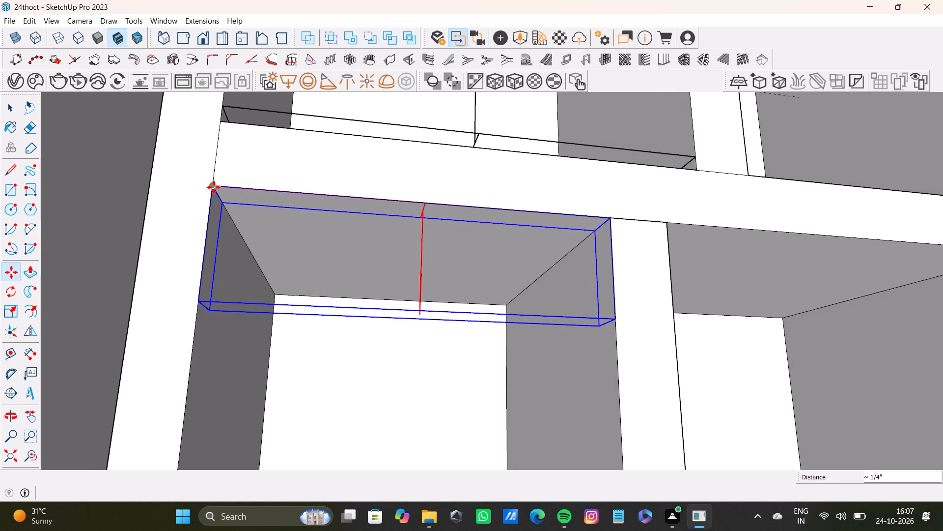
click(212, 187)
Move the light 0.5" straight down from the underside of the shelf above it.
scroll(414, 265, down, 5)
middle_drag(414, 265, 363, 319)
scroll(363, 317, down, 9)
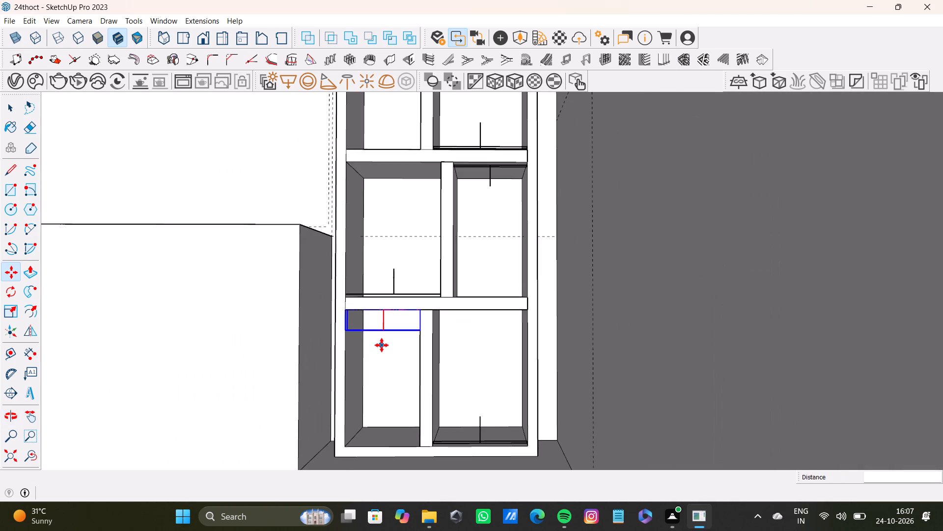
middle_drag(382, 345, 380, 317)
scroll(381, 310, up, 8)
middle_drag(386, 297, 377, 227)
scroll(368, 266, up, 8)
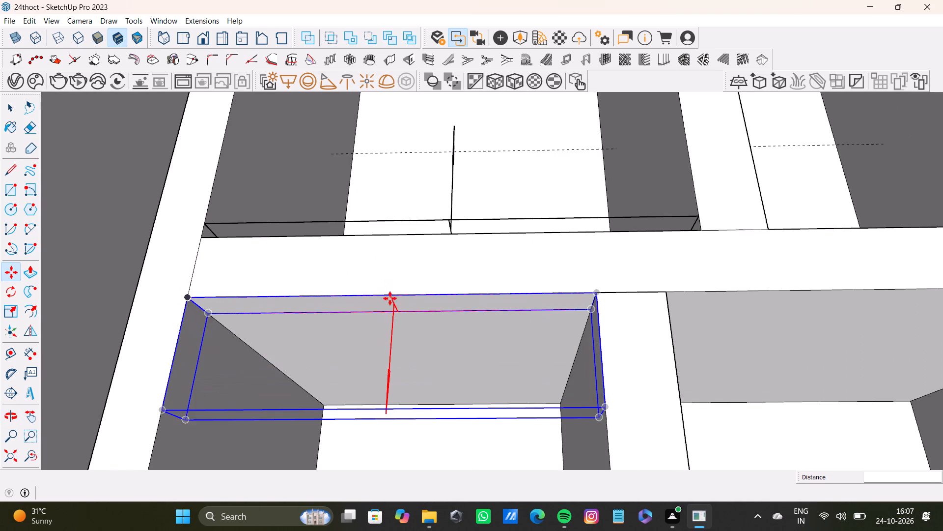
click(394, 306)
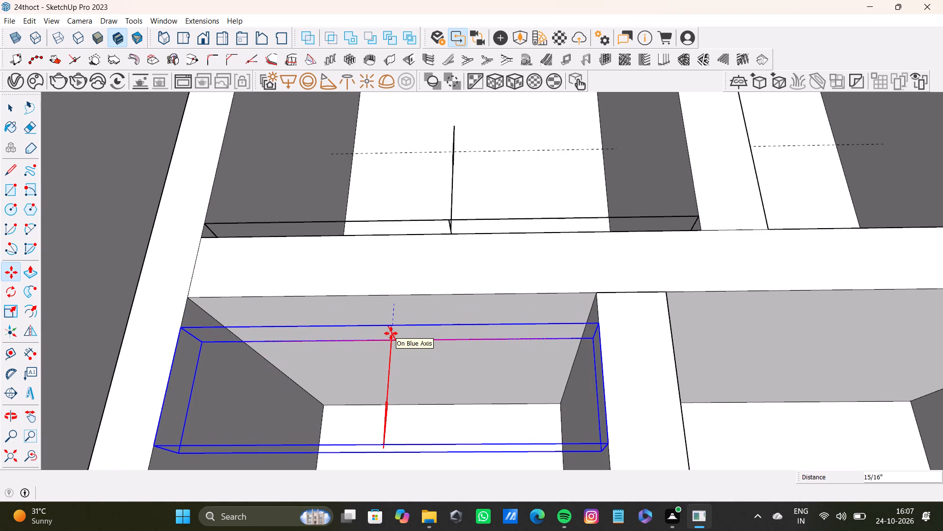
text(0.5")
key(Return)
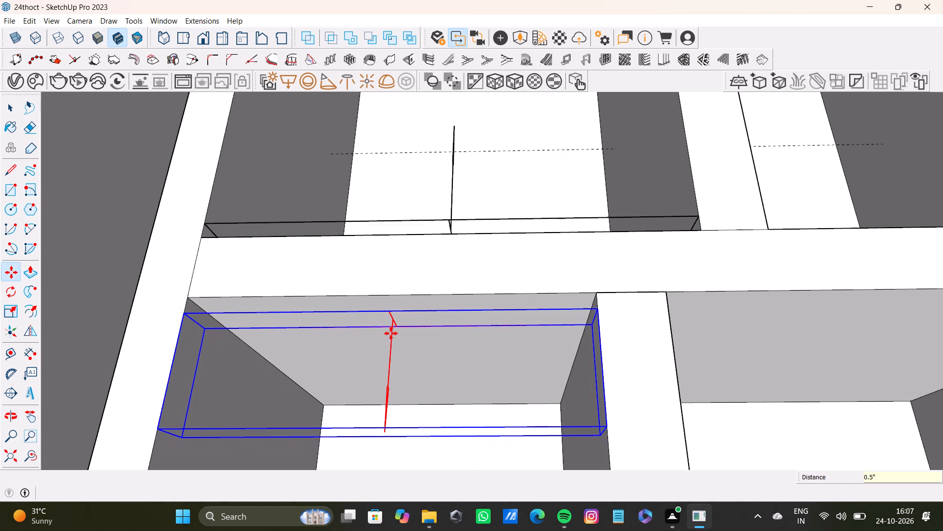
key(space)
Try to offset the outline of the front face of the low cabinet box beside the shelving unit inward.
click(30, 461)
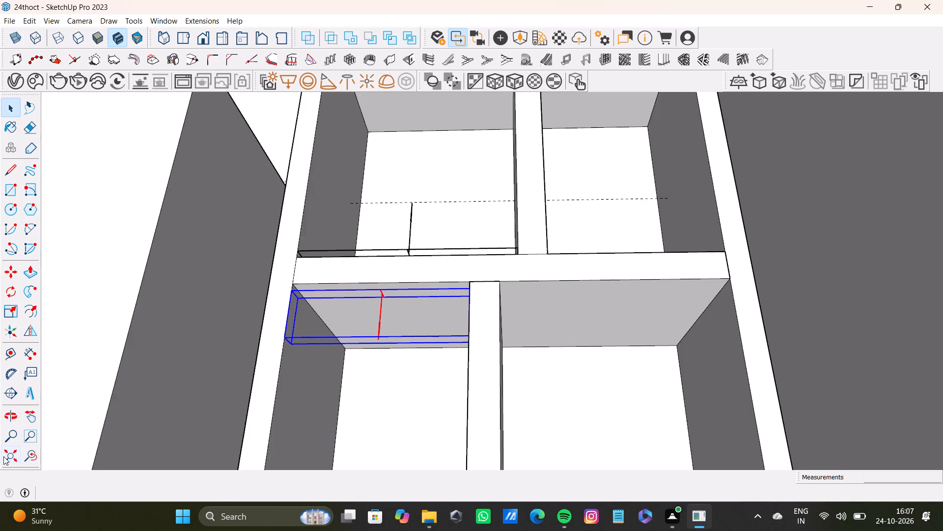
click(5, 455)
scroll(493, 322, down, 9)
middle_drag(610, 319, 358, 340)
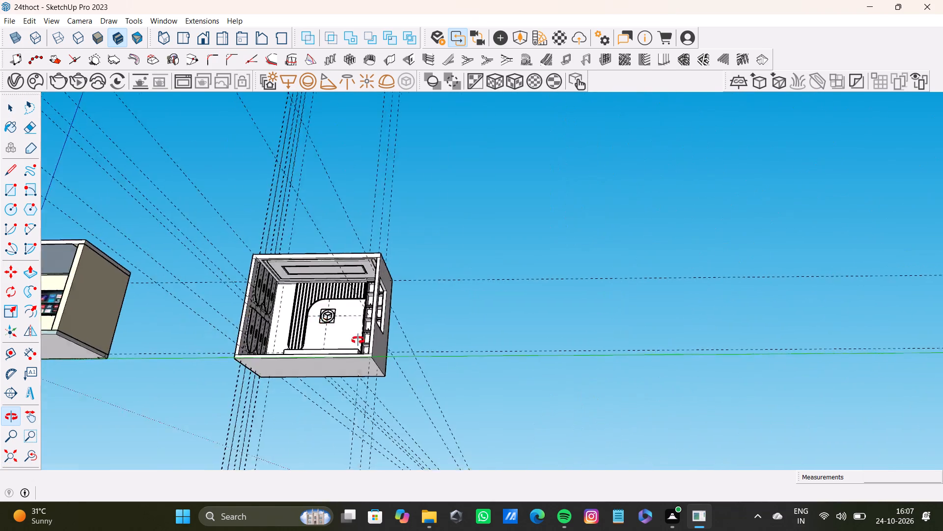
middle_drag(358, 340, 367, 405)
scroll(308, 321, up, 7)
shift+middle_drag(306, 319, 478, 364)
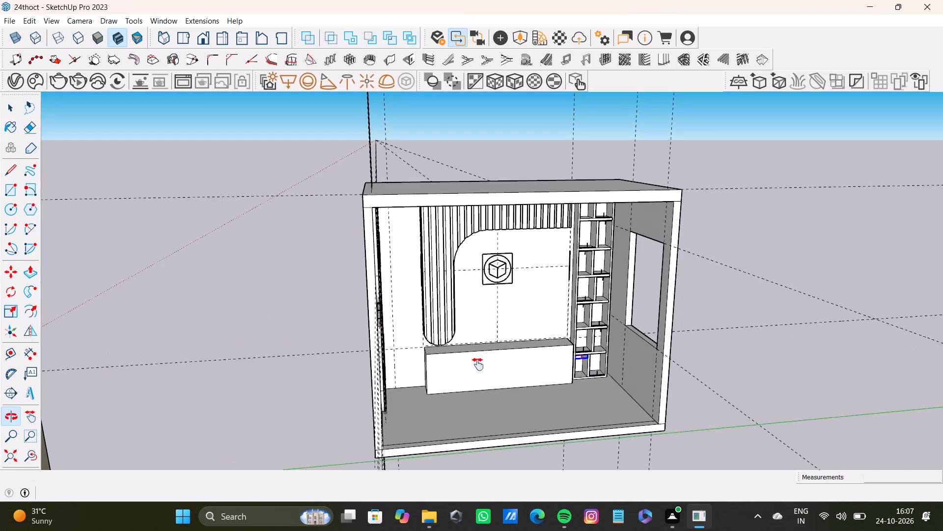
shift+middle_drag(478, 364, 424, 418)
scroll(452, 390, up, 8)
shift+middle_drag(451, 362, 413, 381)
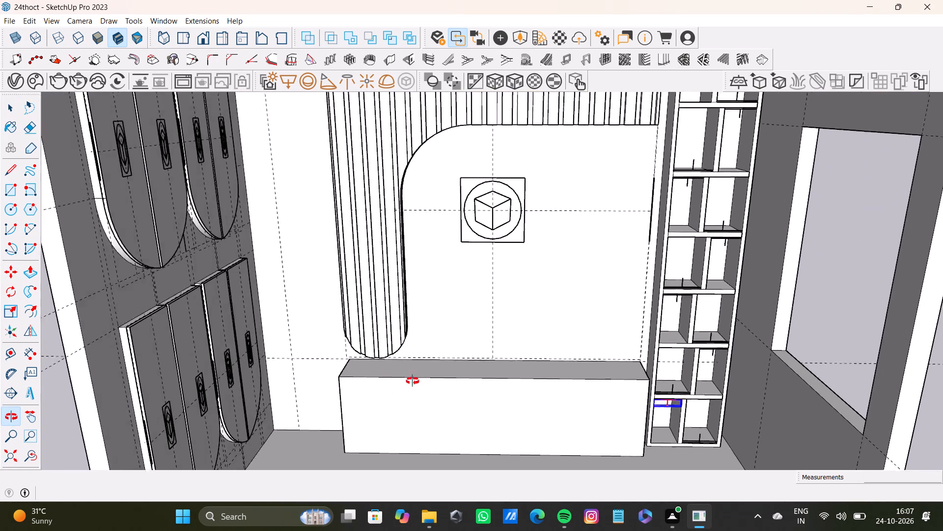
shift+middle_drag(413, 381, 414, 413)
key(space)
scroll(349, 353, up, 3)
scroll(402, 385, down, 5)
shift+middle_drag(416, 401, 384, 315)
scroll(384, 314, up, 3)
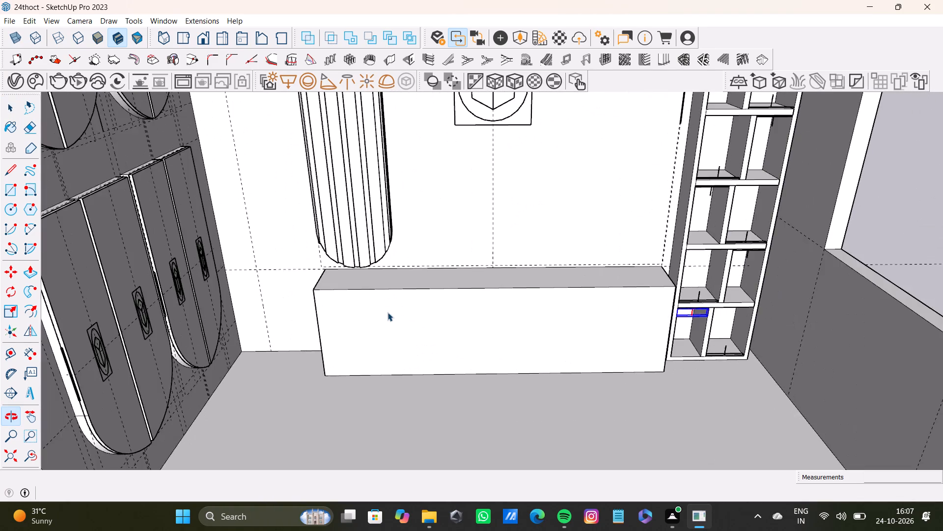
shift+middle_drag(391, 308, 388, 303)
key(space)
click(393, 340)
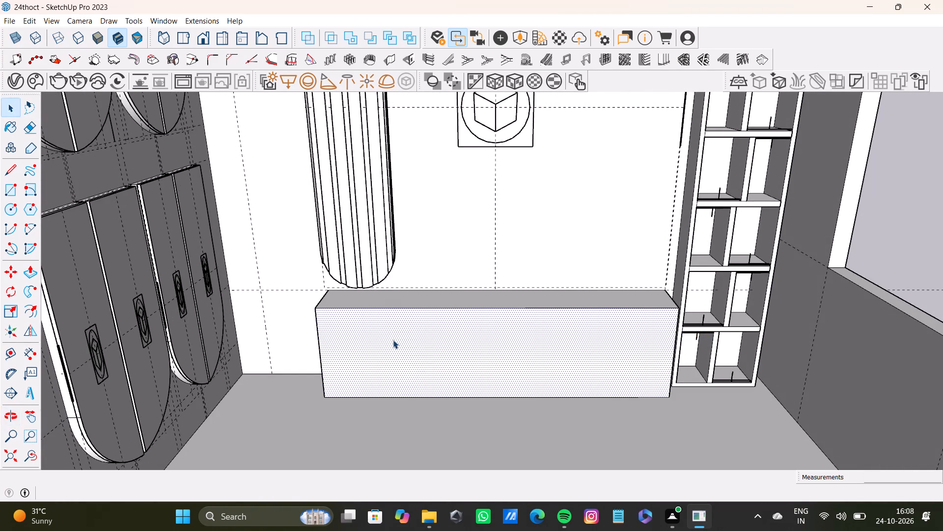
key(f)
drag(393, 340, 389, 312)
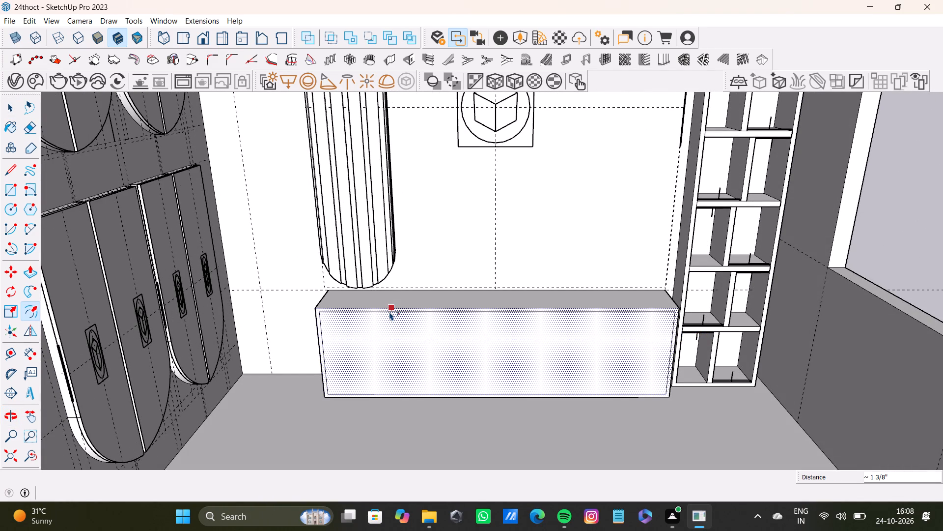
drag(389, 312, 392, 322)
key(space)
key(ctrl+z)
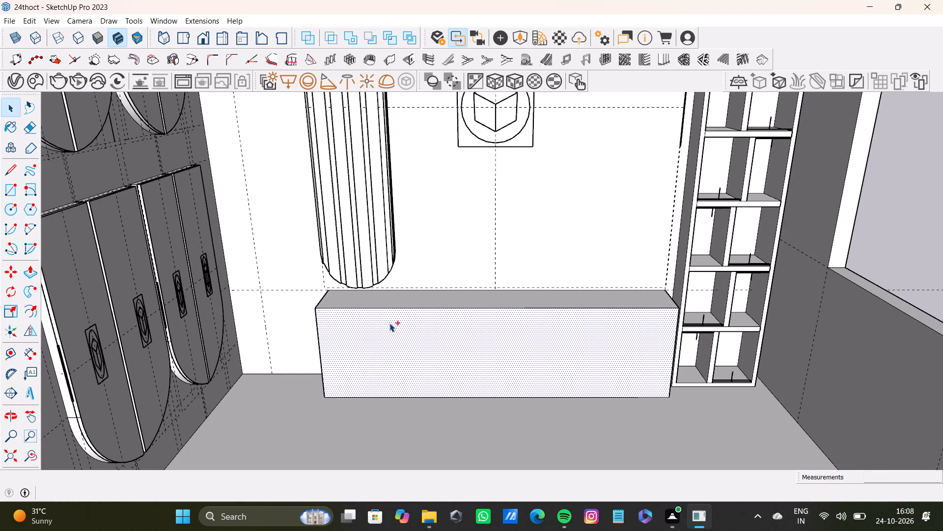
Place a horizontal guide 0.5" below the top edge of the low cabinet's front face.
key(t)
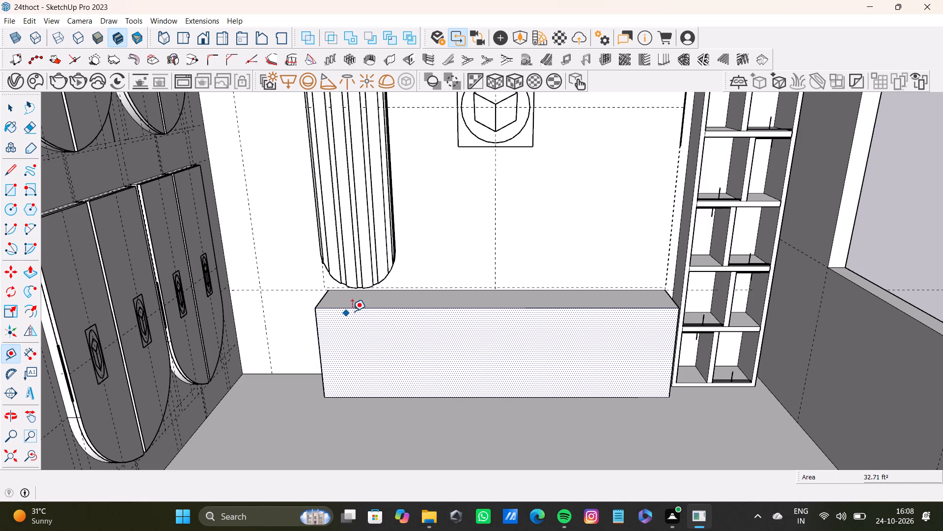
click(356, 310)
scroll(384, 359, up, 1)
scroll(384, 359, down, 2)
middle_drag(395, 352, 394, 348)
scroll(403, 355, up, 5)
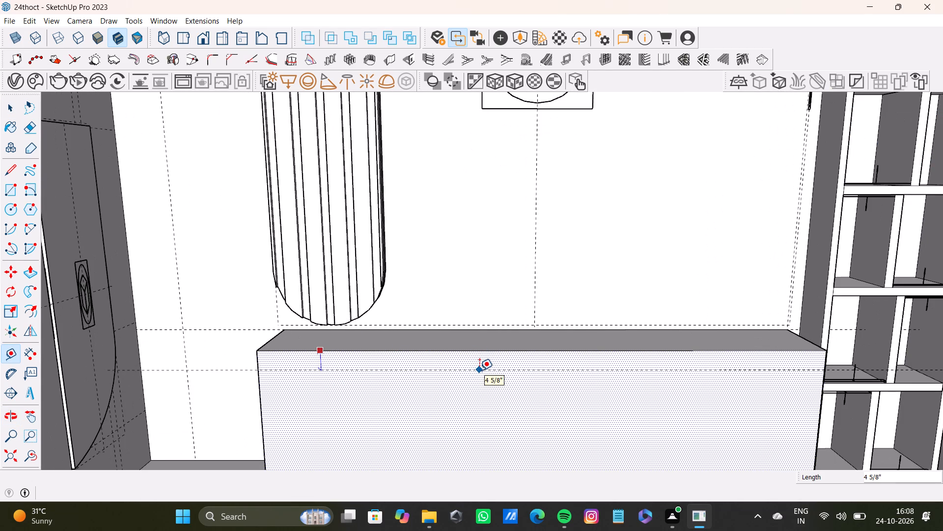
text(0.5")
key(Return)
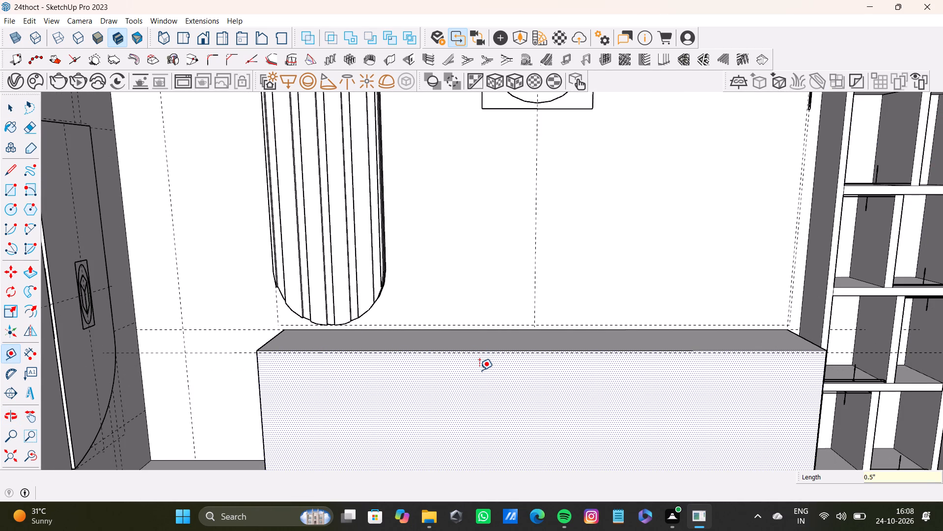
Place vertical guides 0.5" inside the left and right edges of the low cabinet's front face.
drag(263, 402, 273, 402)
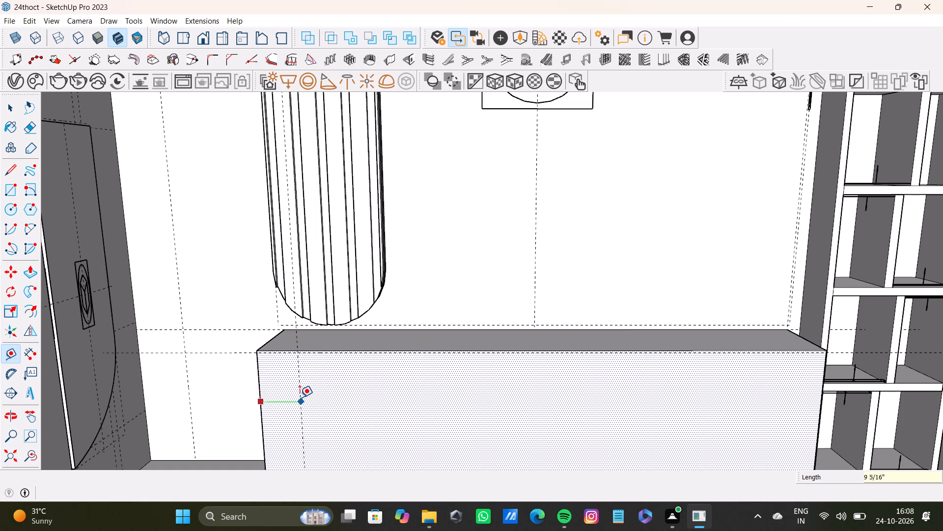
text(0.5")
key(Return)
scroll(250, 284, down, 4)
shift+middle_drag(315, 295, 298, 292)
scroll(535, 381, up, 2)
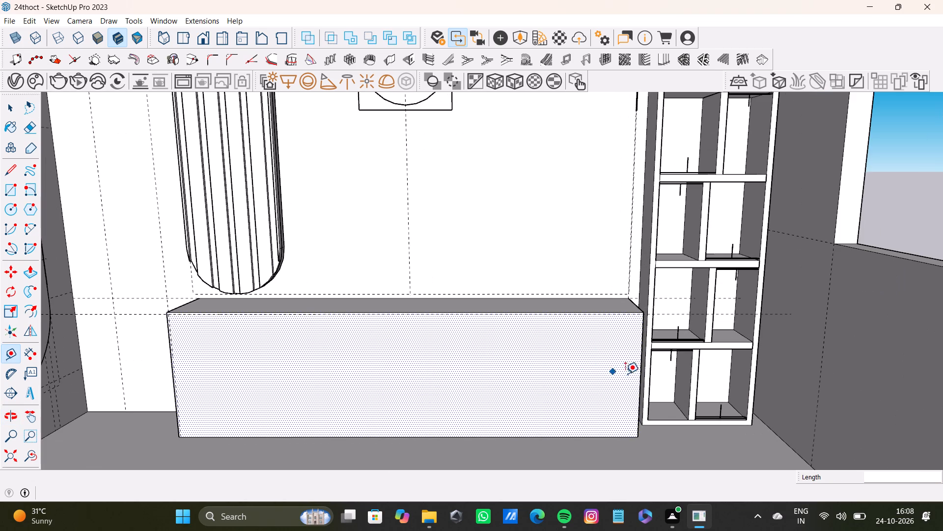
drag(641, 379, 637, 379)
text(0.5")
key(Return)
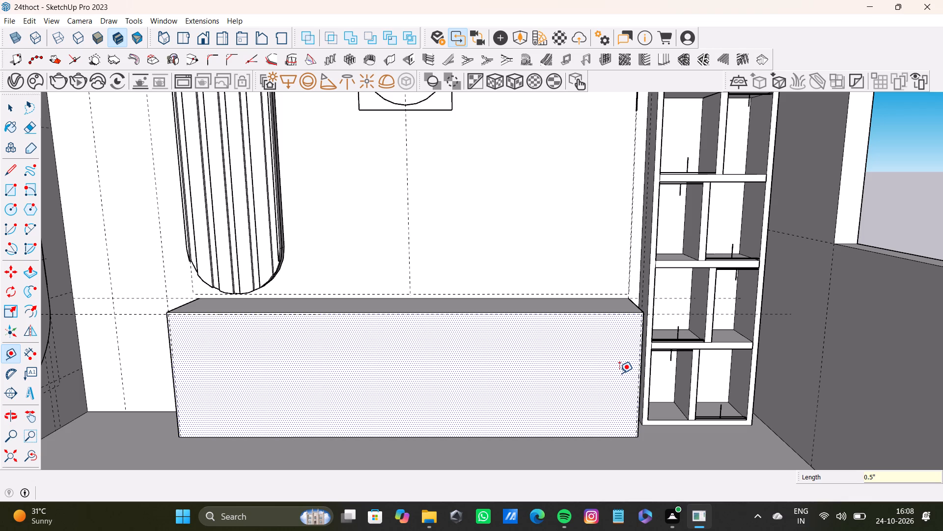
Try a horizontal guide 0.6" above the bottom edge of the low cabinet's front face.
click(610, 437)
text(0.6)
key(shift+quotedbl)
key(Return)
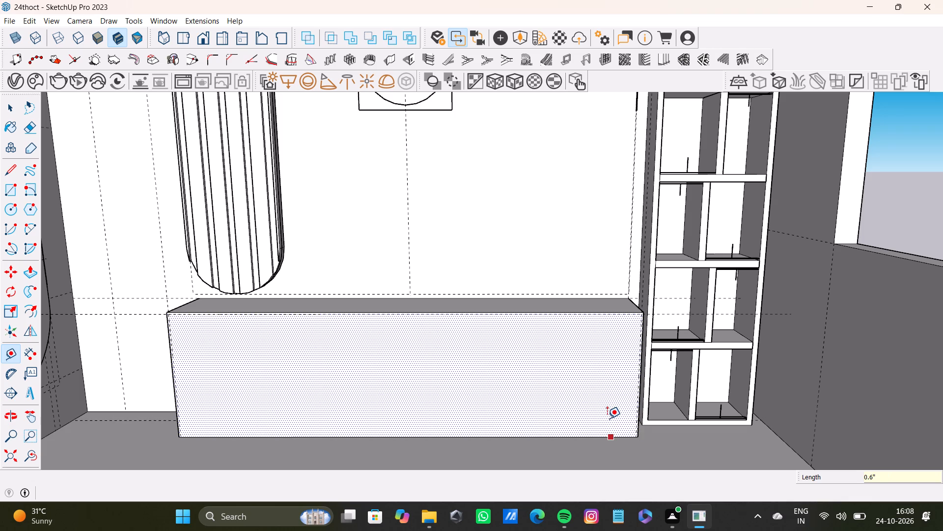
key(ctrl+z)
Place a horizontal guide 0.5" above the bottom edge of the low cabinet's front face.
scroll(363, 432, up, 3)
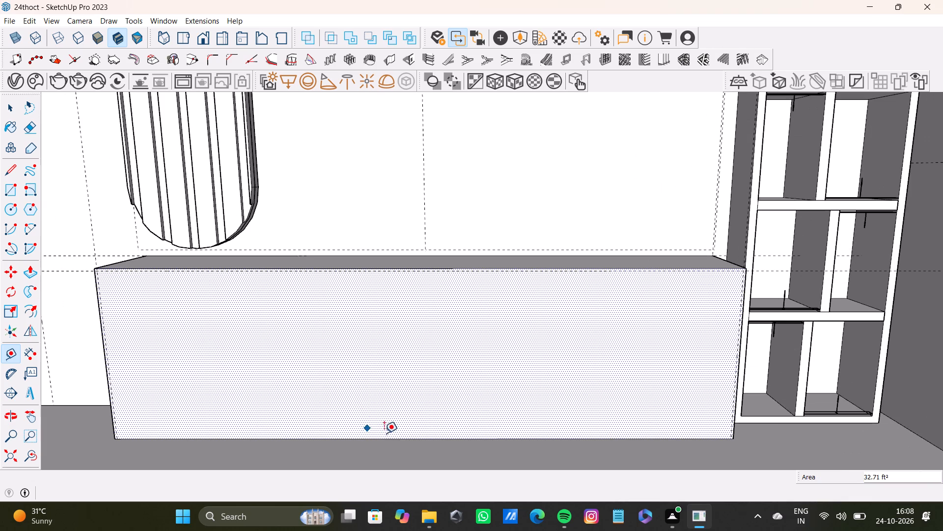
click(395, 437)
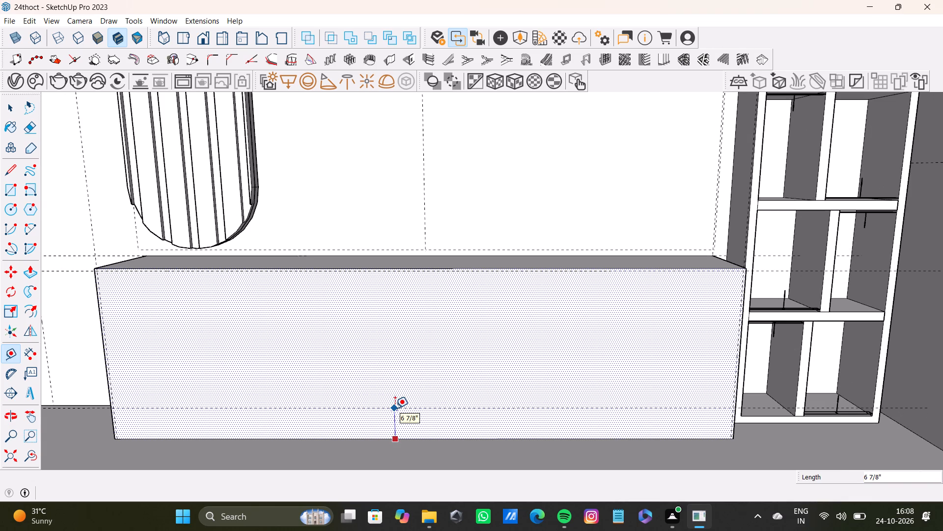
text(0.5)
key(shift+quotedbl)
key(Return)
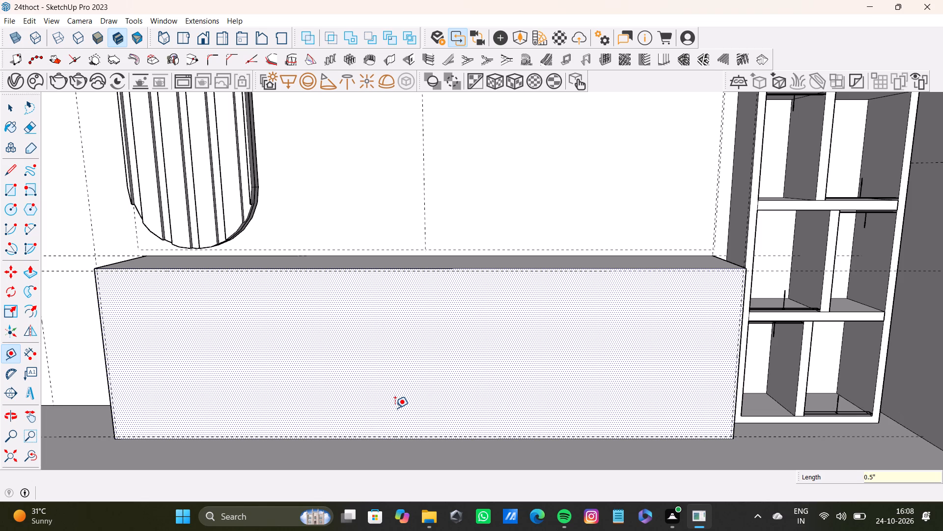
Place a vertical guide about 3' 9" from the left edge of the low cabinet's front face.
click(108, 373)
scroll(174, 374, down, 6)
middle_drag(226, 372, 230, 361)
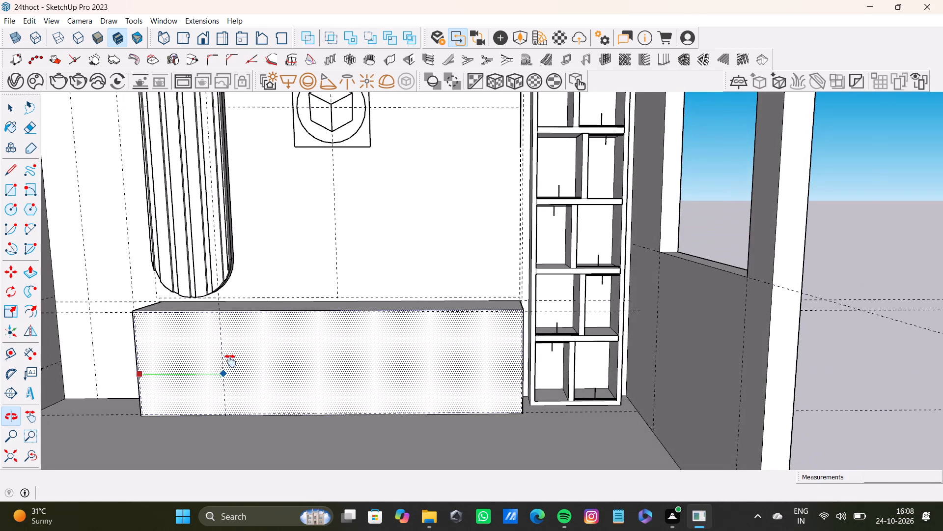
middle_drag(230, 361, 267, 344)
click(309, 337)
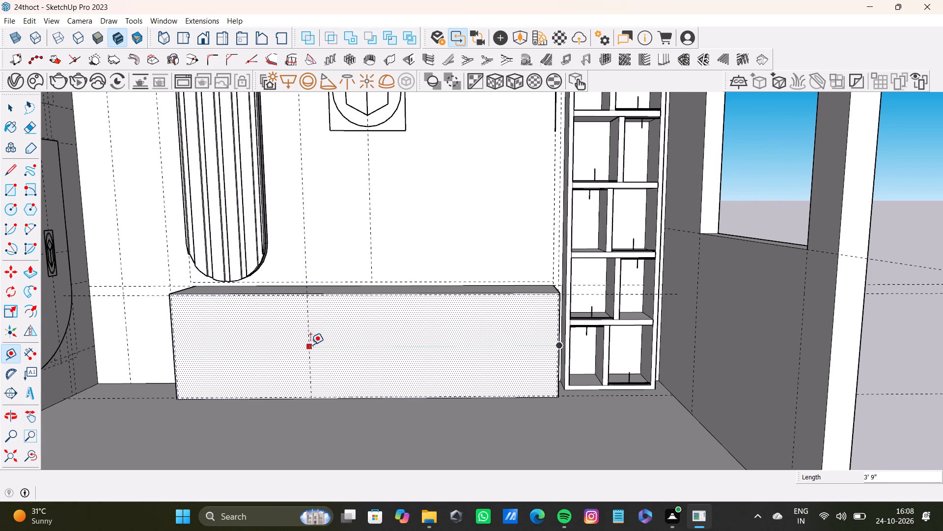
click(310, 345)
key(space)
Place a second vertical guide 0.5" to the right of the interior vertical guide on the front face.
key(t)
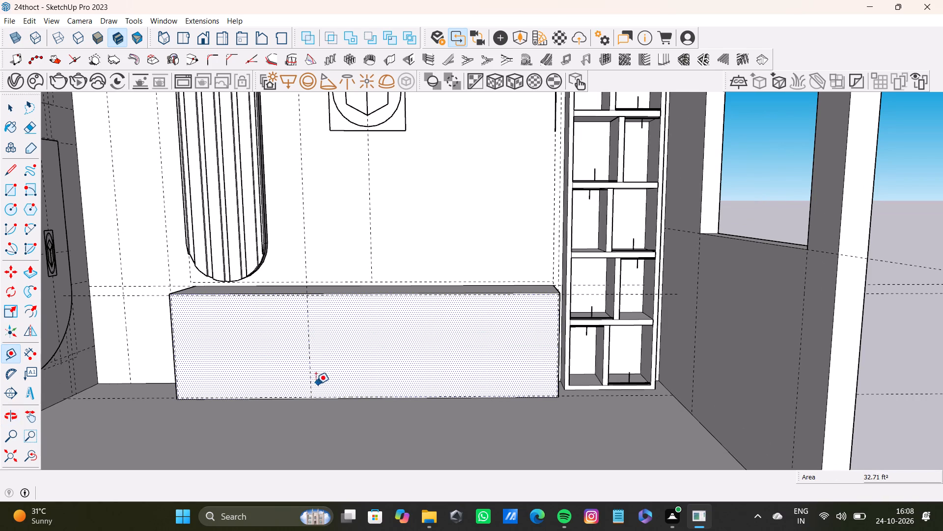
drag(311, 382, 322, 382)
text(0.5)
key(shift+quotedbl)
key(Return)
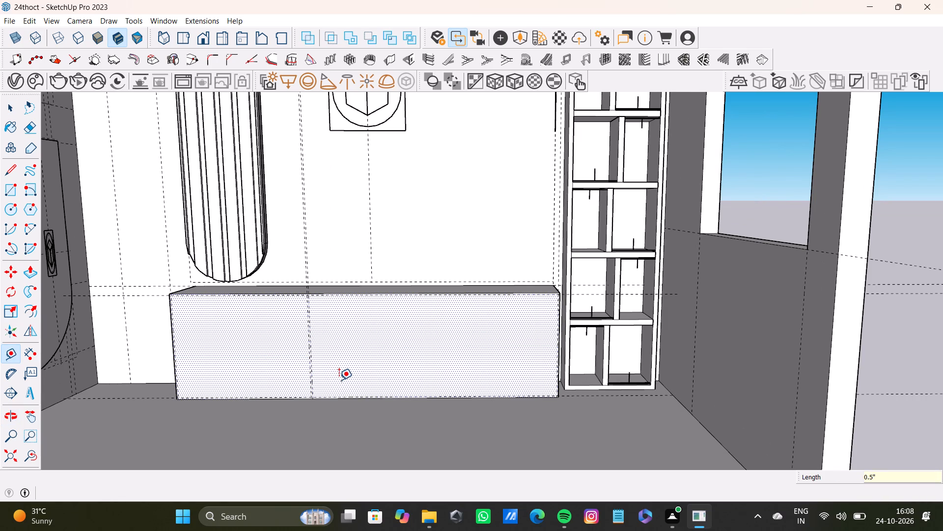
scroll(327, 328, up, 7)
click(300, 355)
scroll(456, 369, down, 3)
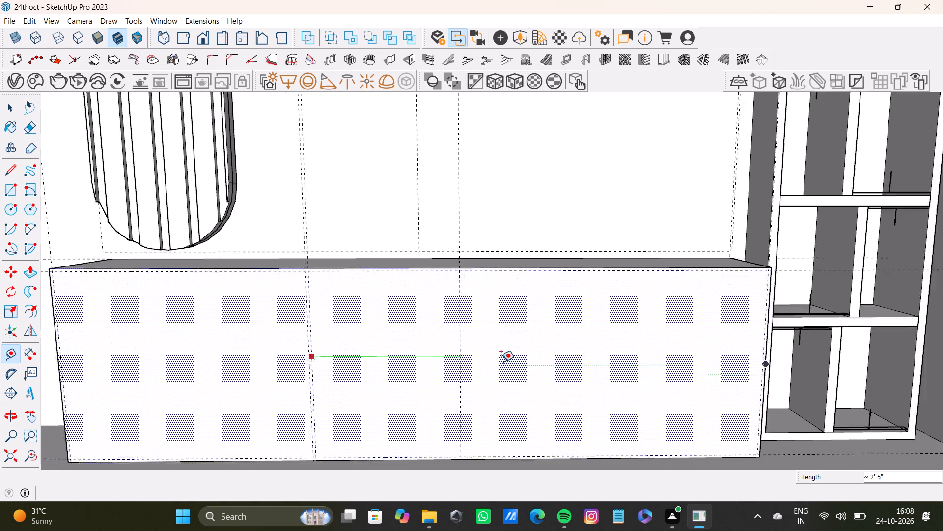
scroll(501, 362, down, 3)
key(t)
Place a horizontal guide 1' 5 5/8" below the top border guide on the low cabinet's front face.
scroll(482, 312, up, 7)
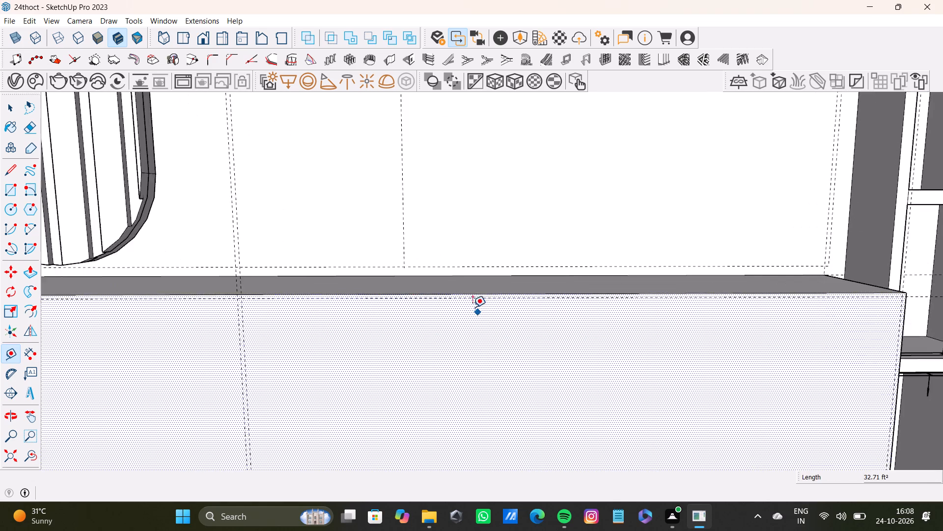
scroll(472, 307, up, 2)
click(470, 297)
scroll(478, 339, down, 8)
middle_drag(499, 381, 420, 328)
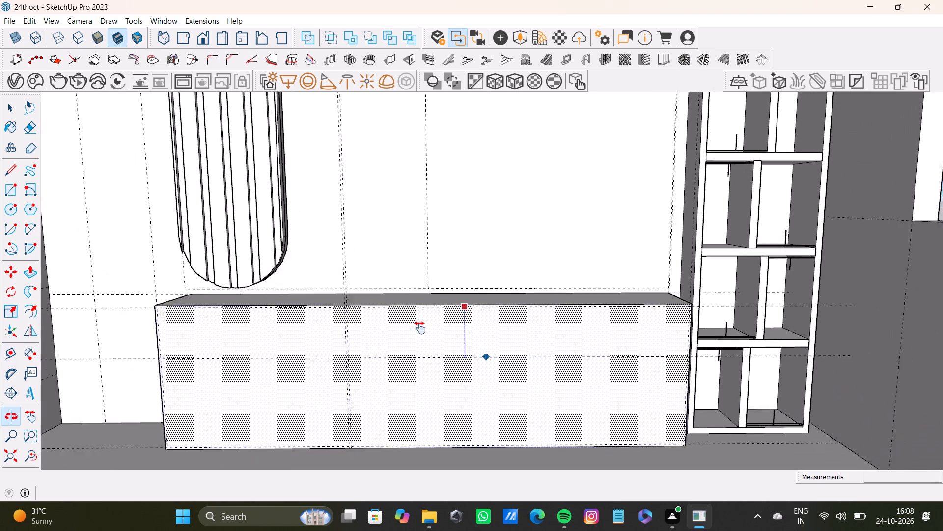
middle_drag(420, 328, 420, 281)
scroll(418, 296, up, 4)
click(454, 315)
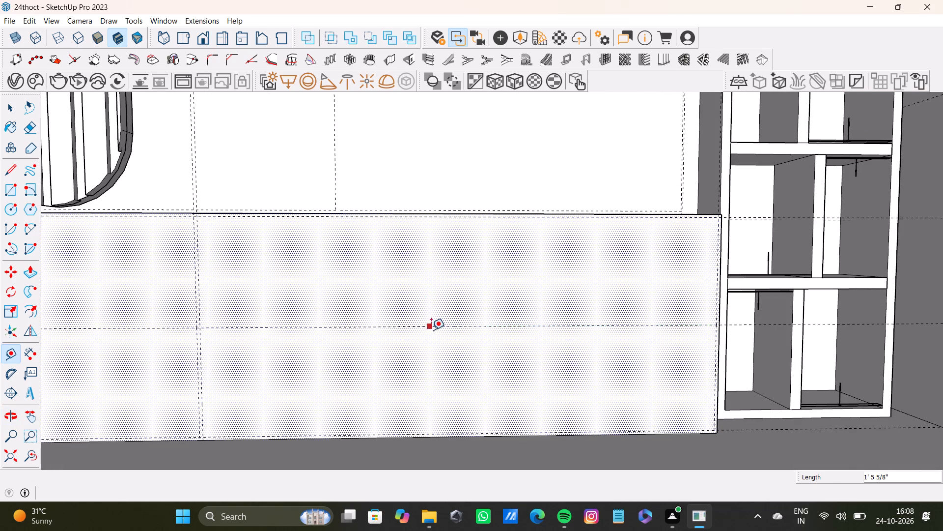
Place a second horizontal guide 0.5" below the mid-height guide on the cabinet's front face.
click(436, 327)
text(0.5")
key(Return)
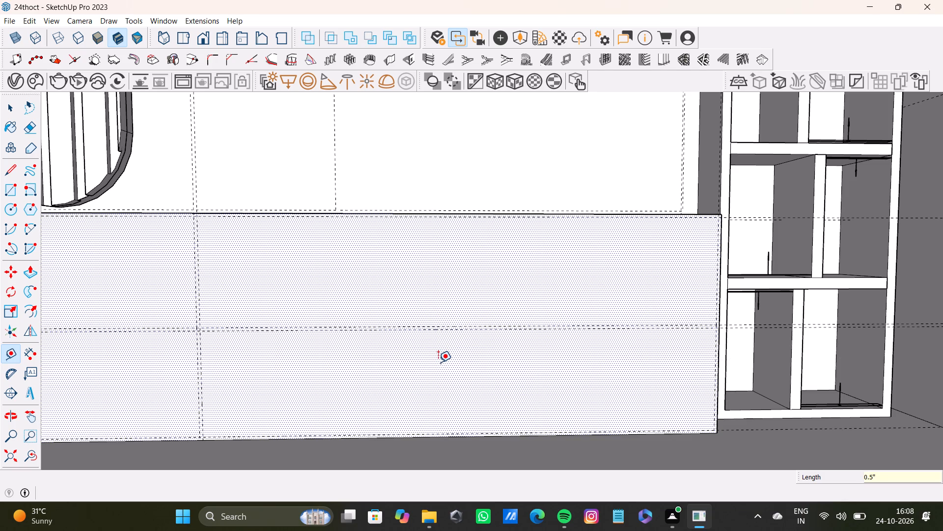
Draw the upper-left panel rectangle, 3' 9" by 1' 5 5/8", between the guides on the cabinet front.
scroll(438, 362, down, 7)
shift+middle_drag(406, 352, 497, 356)
scroll(322, 339, up, 4)
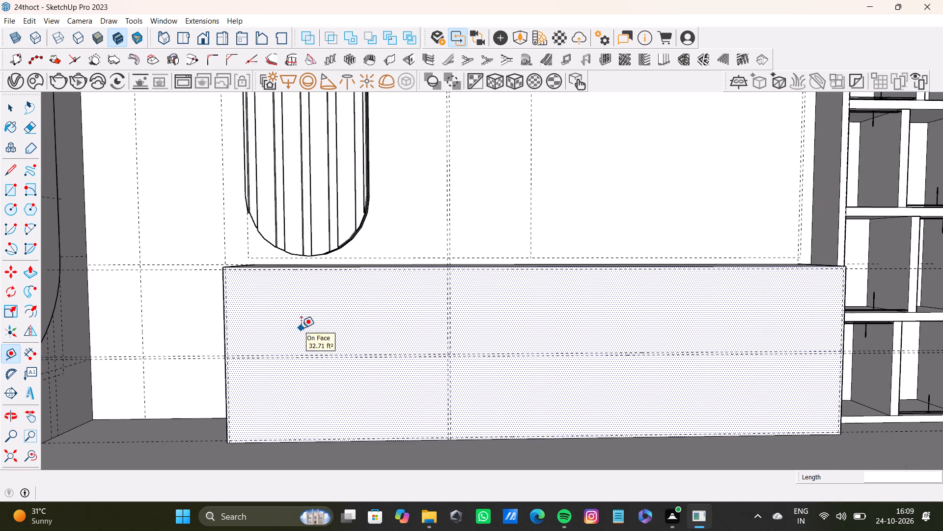
key(space)
key(r)
scroll(257, 292, up, 11)
click(193, 249)
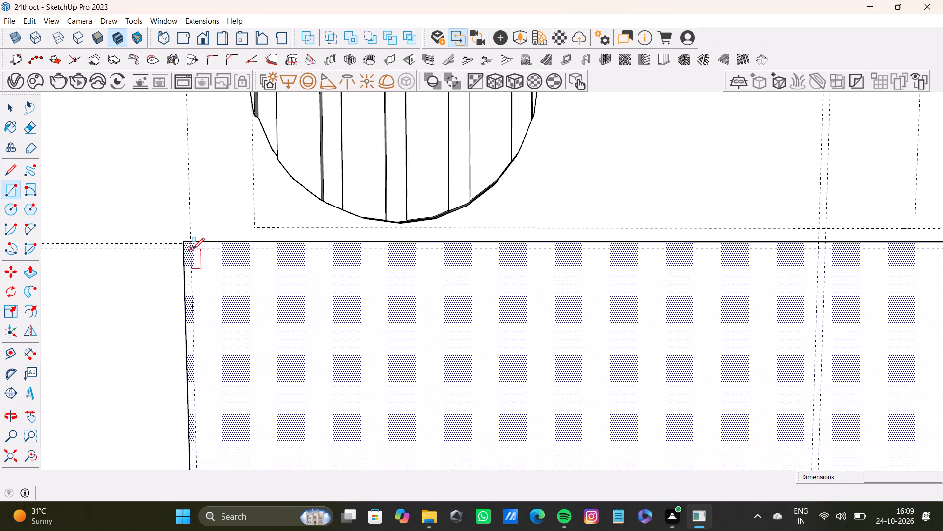
scroll(408, 318, down, 7)
middle_drag(485, 368, 435, 259)
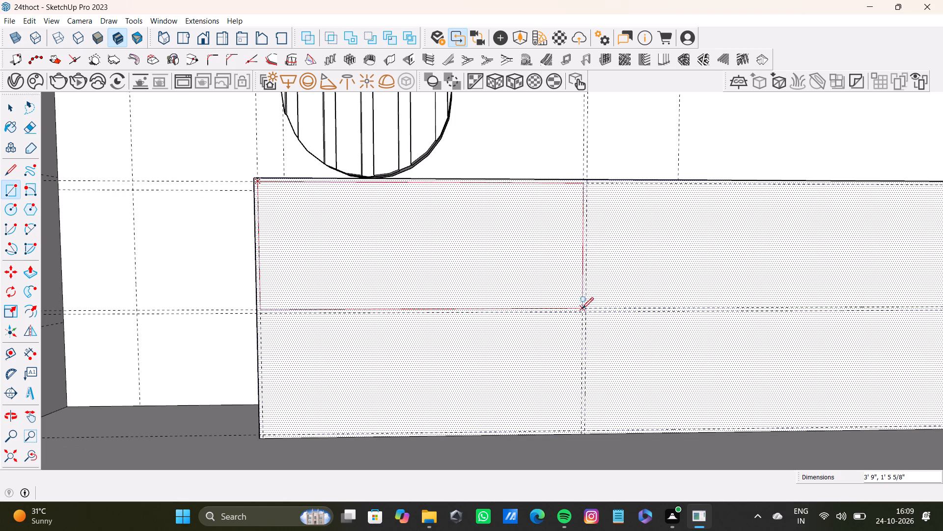
click(582, 309)
Draw the lower-left panel rectangle between the border and divider guides on the cabinet front.
click(261, 315)
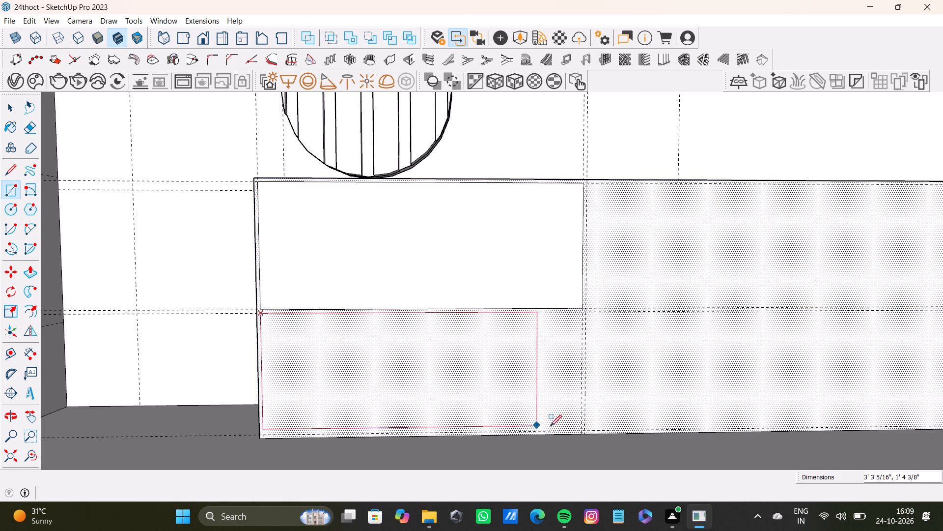
click(582, 431)
Draw the upper-right panel rectangle, about 6' 11" by 1' 5 5/8", between the guides on the cabinet front.
scroll(564, 413, down, 4)
shift+middle_drag(559, 401, 312, 398)
scroll(317, 269, up, 3)
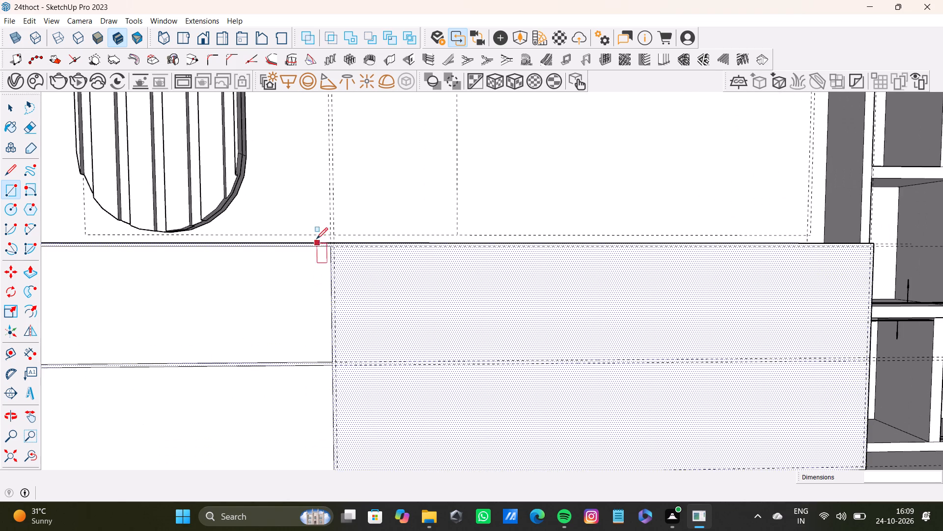
click(335, 248)
scroll(538, 348, down, 2)
shift+middle_drag(469, 326, 400, 334)
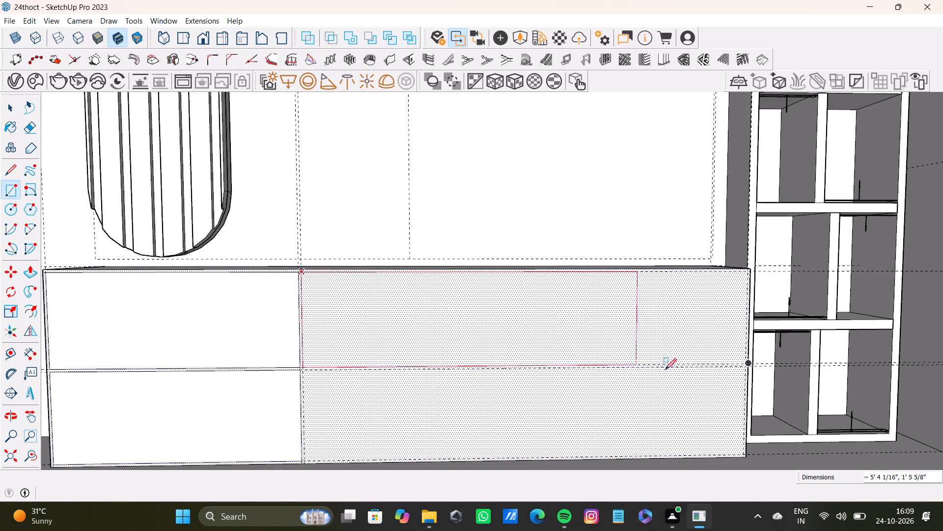
click(746, 363)
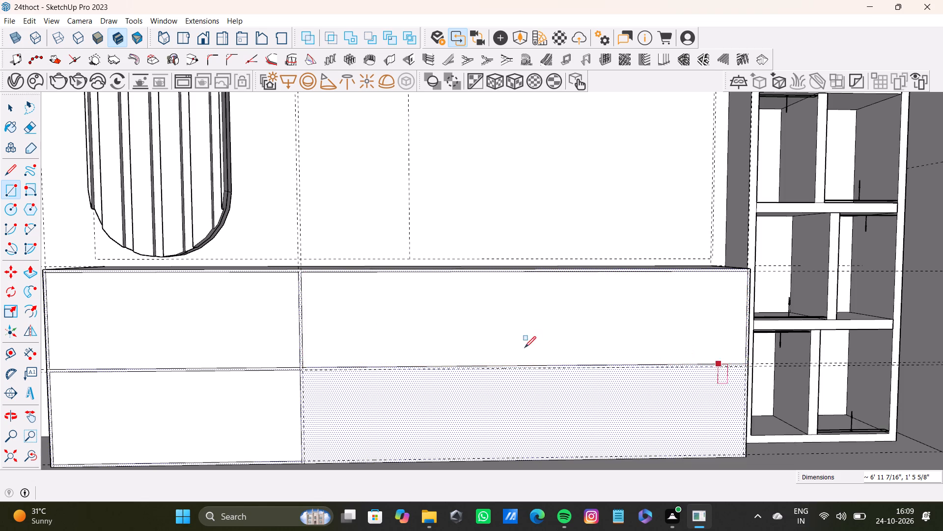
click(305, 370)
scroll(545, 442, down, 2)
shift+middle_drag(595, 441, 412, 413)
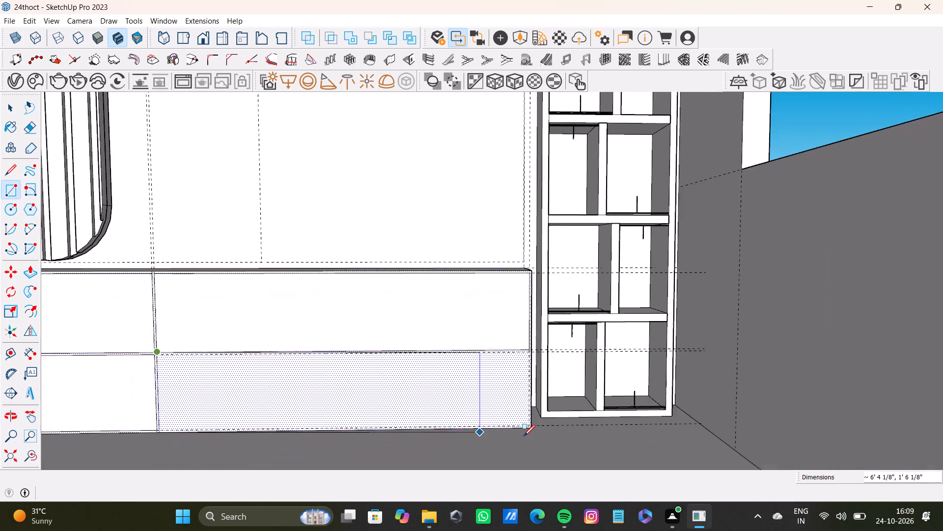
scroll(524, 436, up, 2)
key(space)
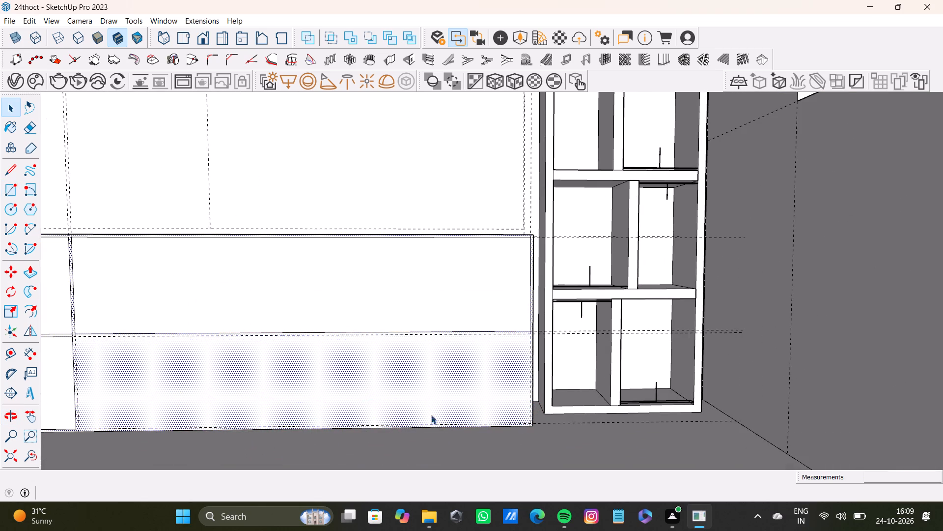
Draw the lower-right panel rectangle between the divider guides and the border guides on the cabinet front.
key(r)
scroll(71, 321, up, 10)
click(72, 333)
scroll(300, 370, down, 2)
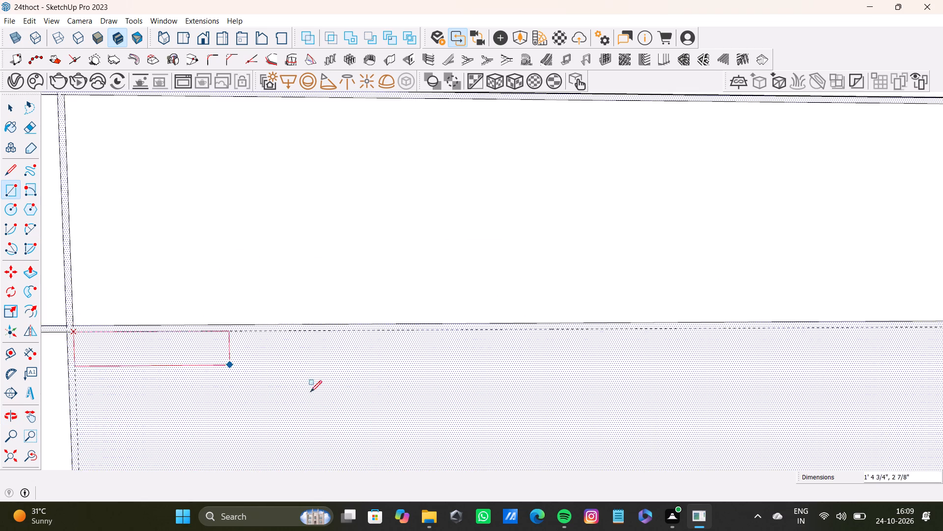
scroll(310, 392, down, 5)
middle_drag(477, 435, 415, 368)
shift+middle_drag(606, 381, 570, 380)
scroll(672, 410, up, 1)
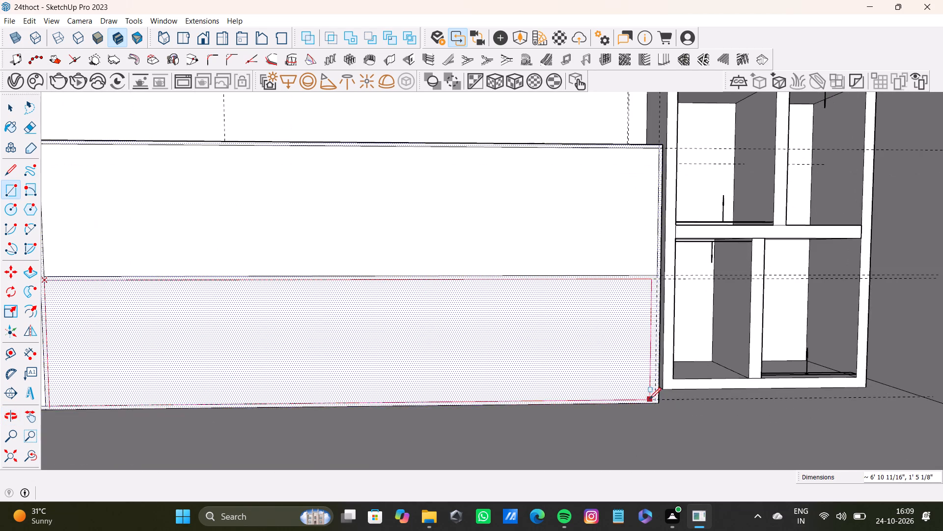
click(655, 397)
Push the upper-left panel of the low cabinet's front inward by 7/8".
scroll(529, 358, down, 10)
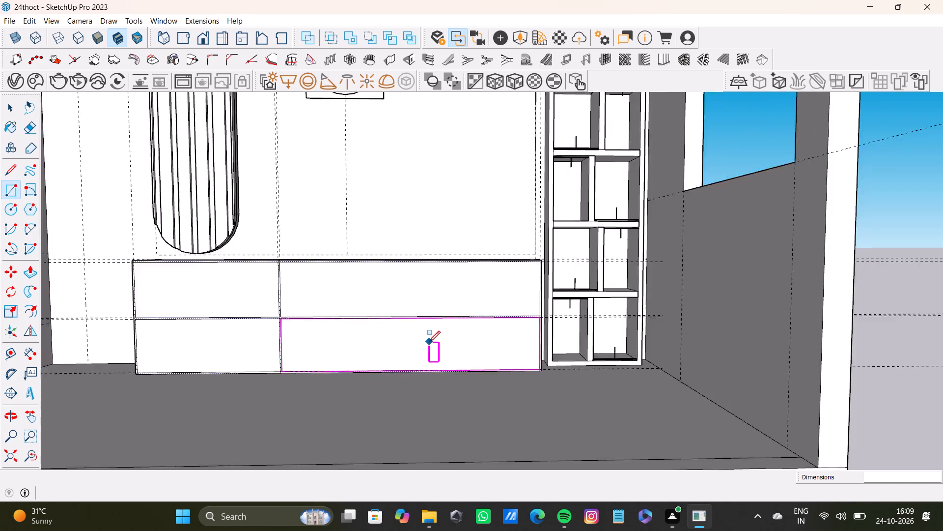
shift+middle_drag(428, 342, 597, 387)
key(space)
scroll(457, 324, up, 4)
key(space)
middle_drag(505, 335, 443, 325)
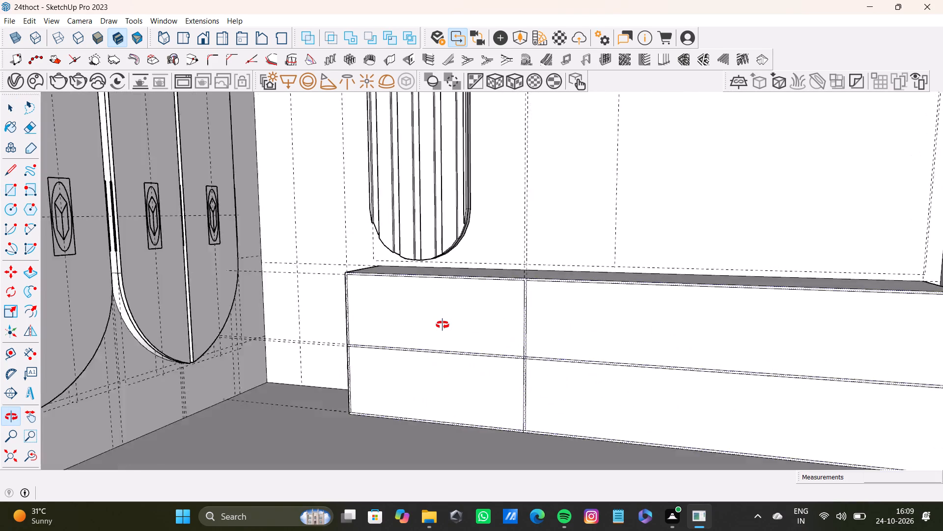
middle_drag(443, 325, 448, 323)
scroll(487, 312, up, 4)
key(space)
scroll(543, 262, up, 4)
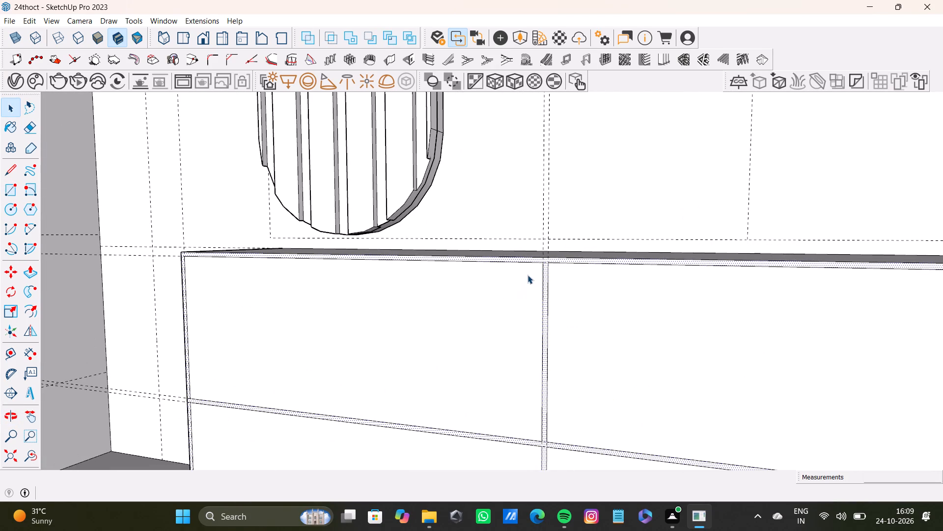
click(527, 275)
key(p)
click(527, 275)
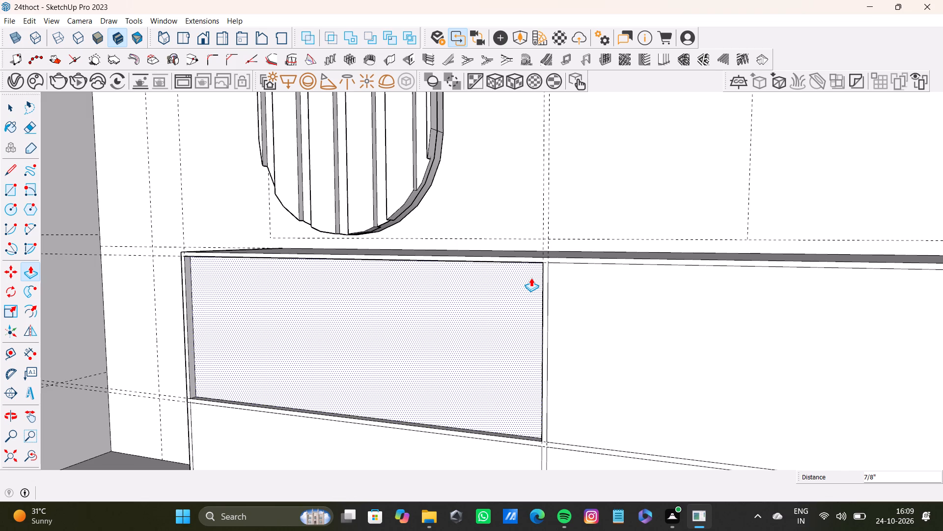
scroll(516, 286, down, 12)
middle_drag(500, 340, 481, 348)
scroll(479, 368, up, 4)
key(space)
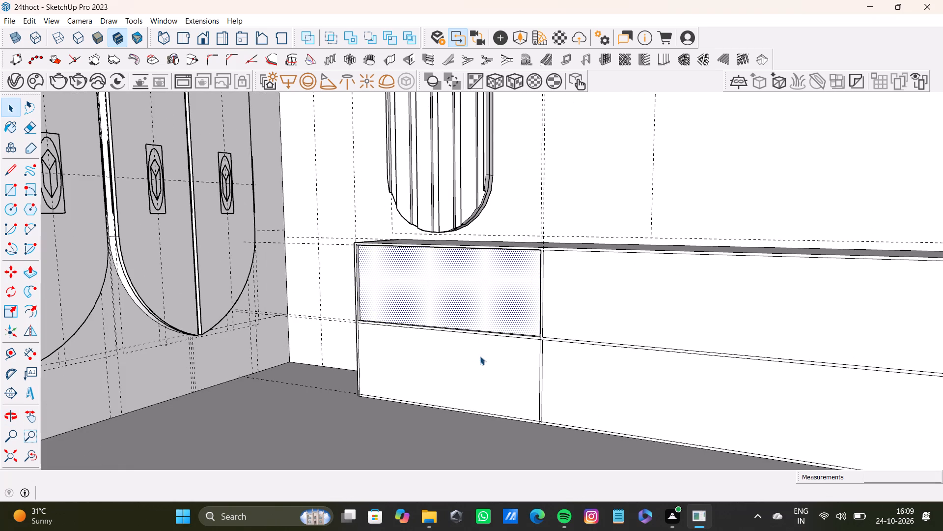
Push the lower-left panel of the low cabinet's front inward by 7/8".
click(480, 356)
key(p)
drag(493, 356, 502, 324)
scroll(530, 349, down, 3)
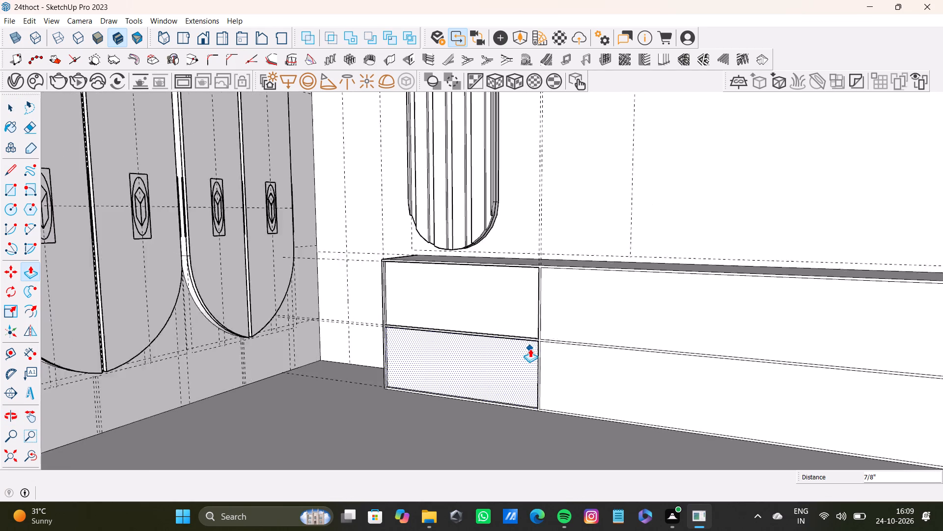
scroll(530, 349, down, 1)
middle_drag(529, 352, 600, 329)
key(space)
Push the upper-right panel of the cabinet front inward to the depth of the recessed left panels.
key(v)
key(space)
click(551, 298)
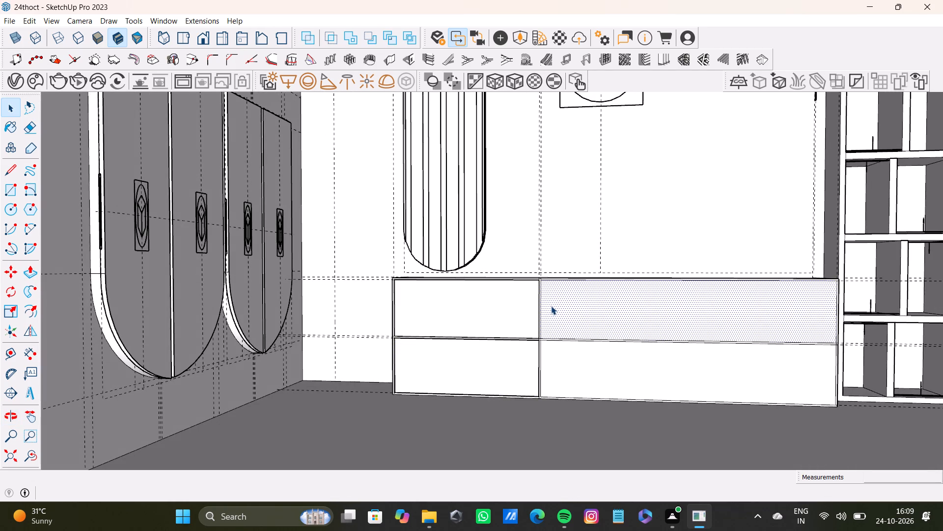
key(p)
drag(549, 312, 525, 311)
key(space)
Push the lower-right panel of the low cabinet's front inward by 7/8".
click(567, 370)
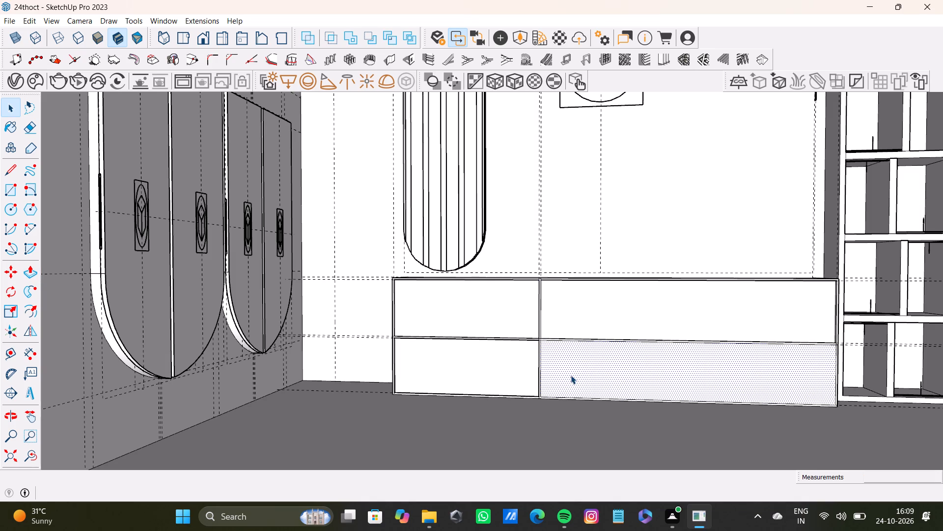
key(p)
drag(572, 373, 527, 363)
Examine the recessed cabinet front and both room models from outside.
scroll(526, 375, down, 4)
middle_drag(542, 383, 416, 376)
scroll(504, 346, up, 8)
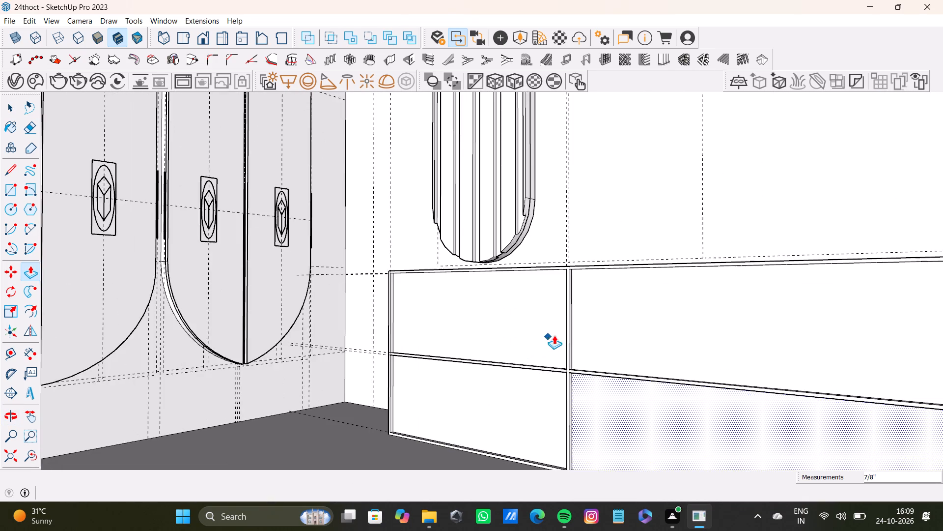
scroll(559, 326, down, 15)
scroll(573, 403, down, 5)
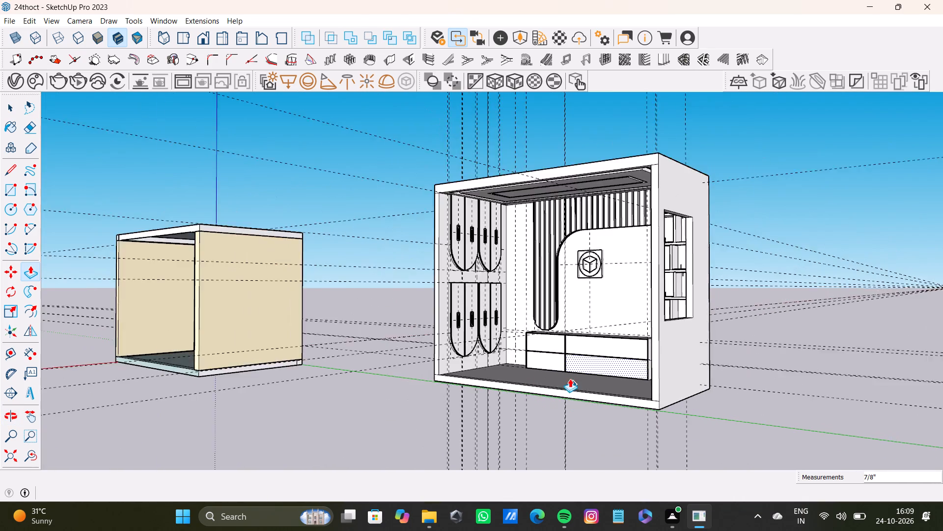
scroll(570, 379, down, 6)
middle_drag(574, 366, 718, 349)
scroll(660, 333, down, 4)
middle_drag(626, 343, 774, 335)
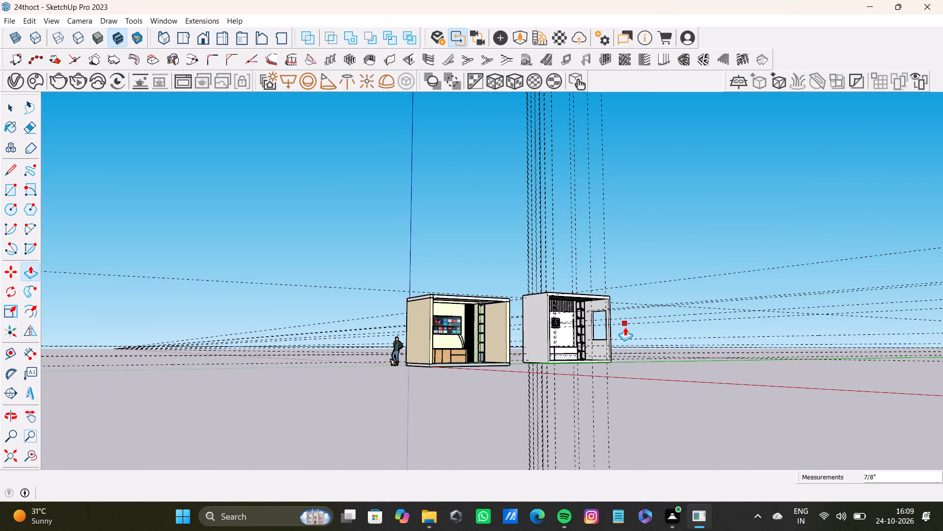
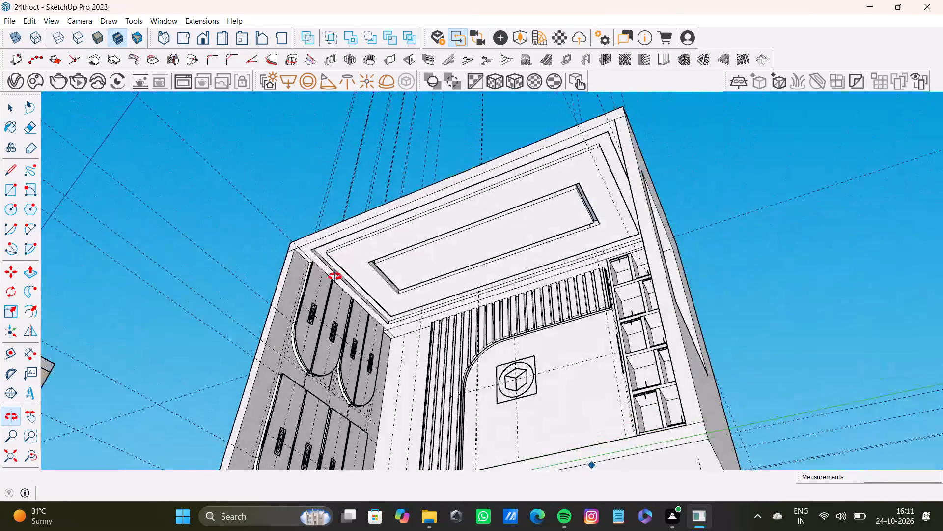
Examine the room's ceiling up close, around the corner of its stepped border and central rectangular recess.
scroll(398, 237, up, 2)
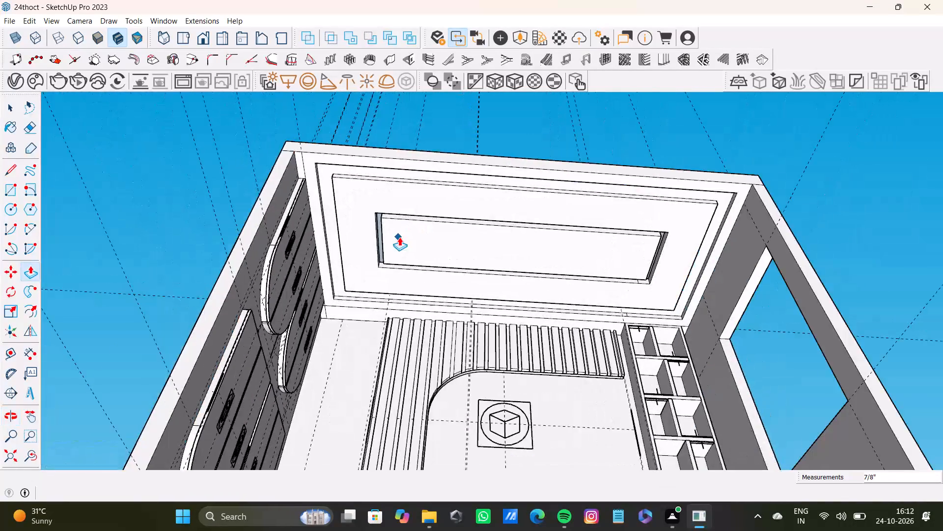
scroll(399, 237, up, 6)
shift+middle_drag(402, 234, 381, 190)
scroll(300, 169, up, 2)
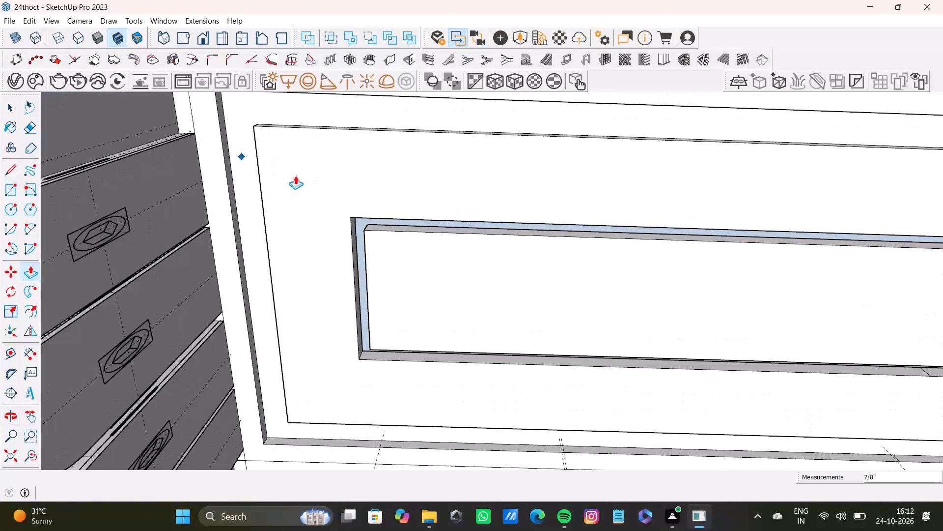
shift+middle_drag(308, 243, 284, 341)
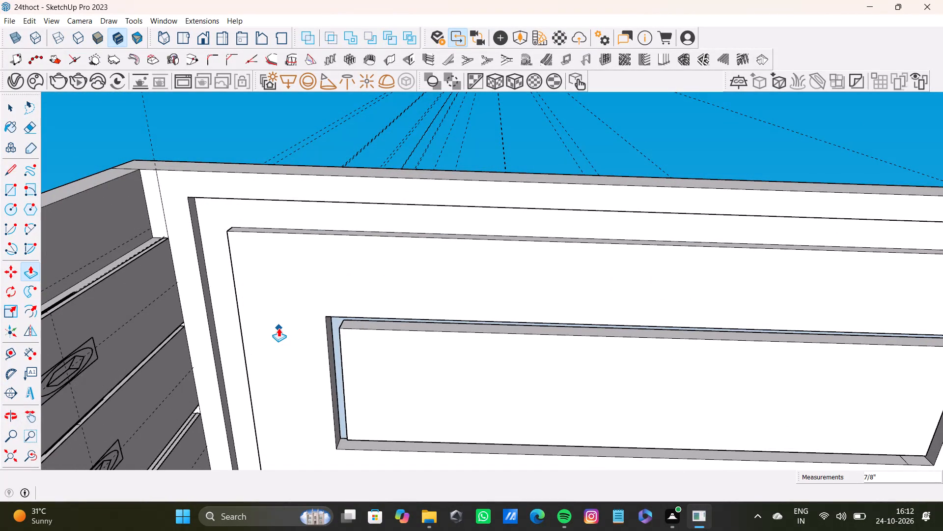
scroll(49, 236, down, 1)
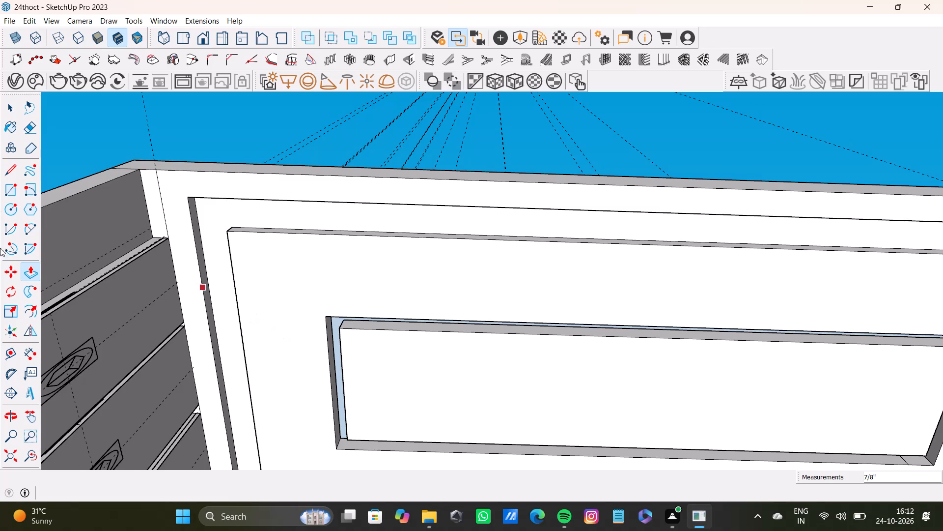
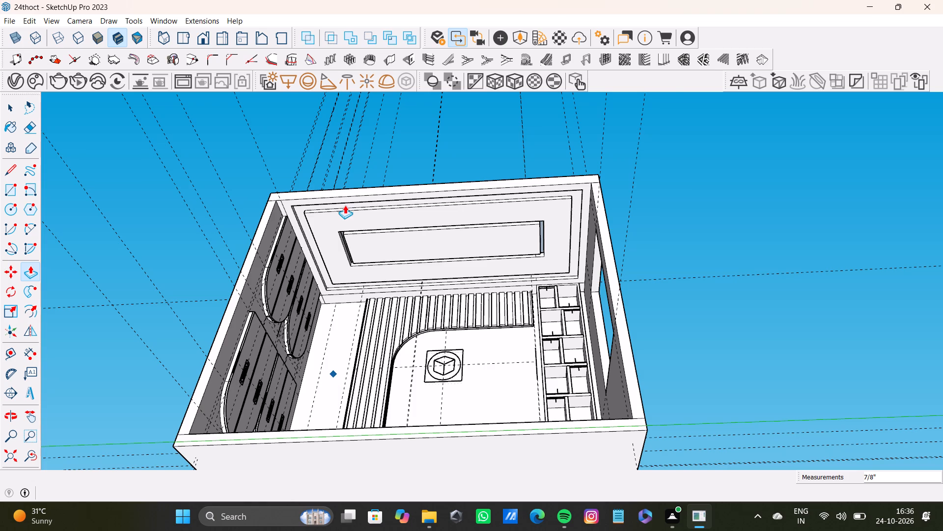
Start a V-Ray rectangle light for the stepped ceiling, near the corner of its raised border.
scroll(345, 205, up, 10)
scroll(293, 219, down, 4)
scroll(290, 222, up, 3)
scroll(289, 234, down, 2)
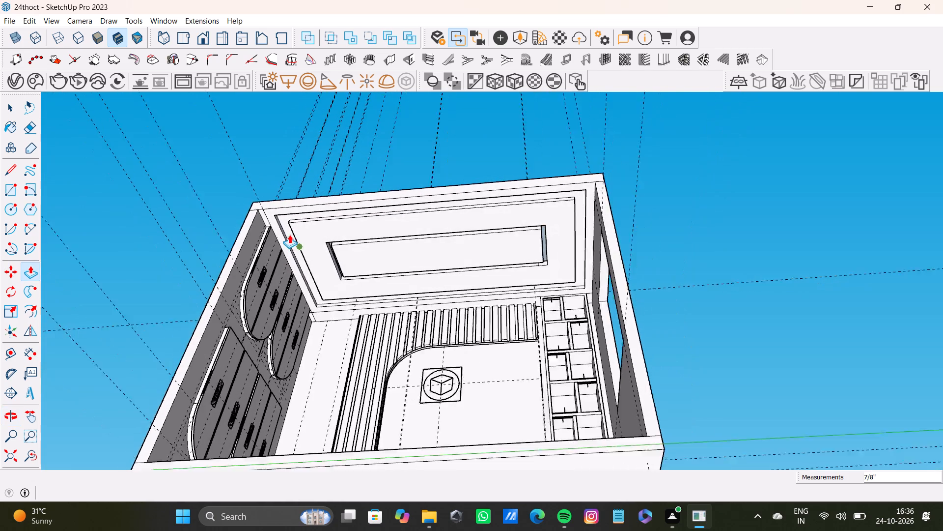
shift+middle_drag(292, 235, 296, 221)
scroll(299, 251, up, 7)
shift+middle_drag(314, 273, 304, 243)
scroll(292, 256, up, 3)
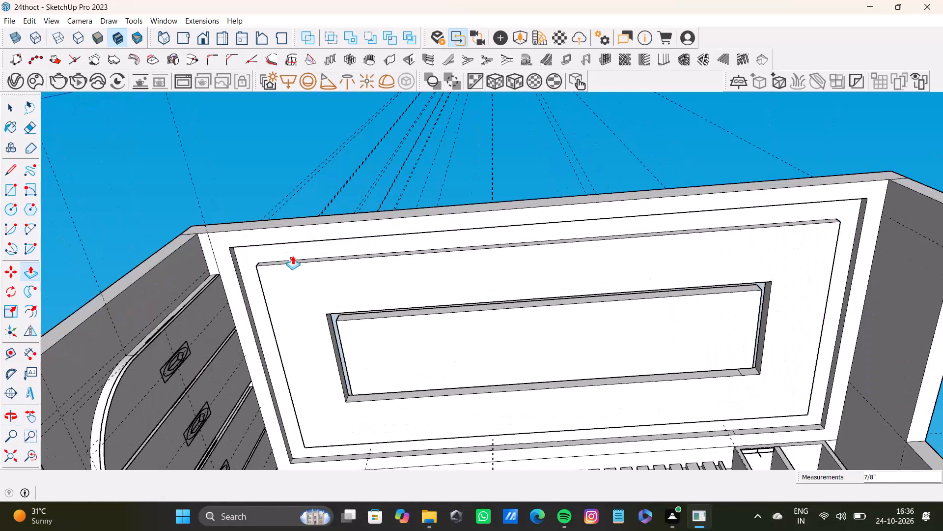
key(space)
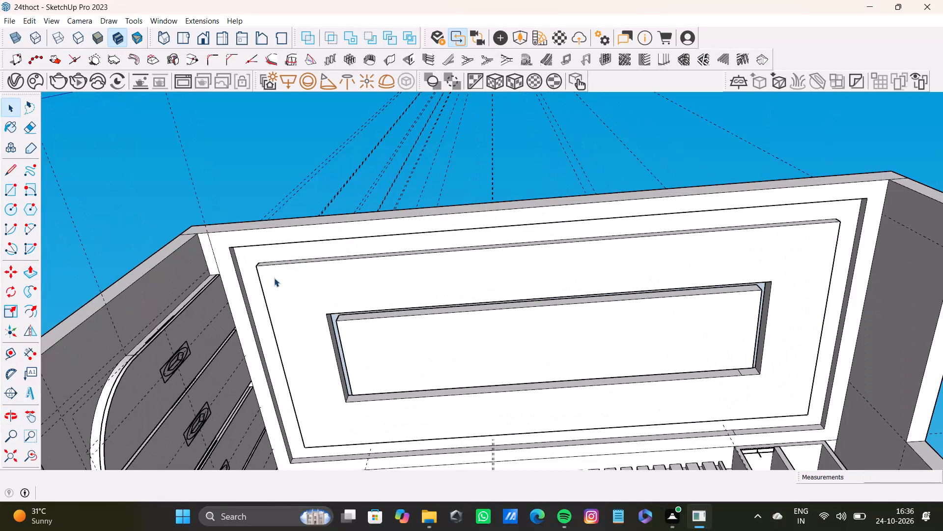
click(294, 81)
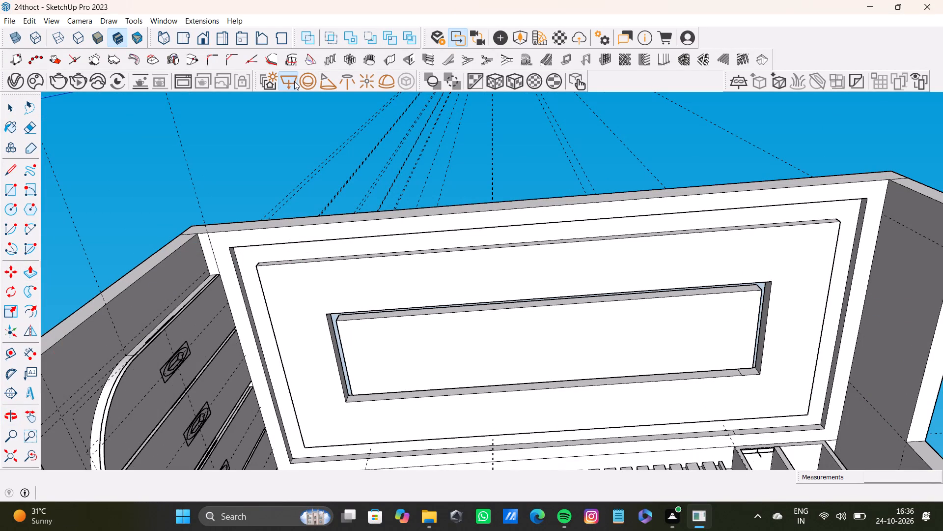
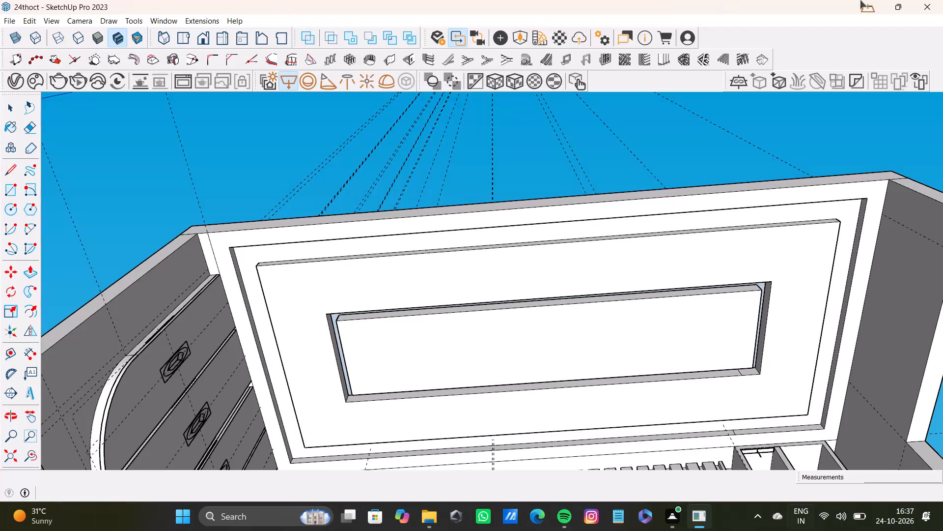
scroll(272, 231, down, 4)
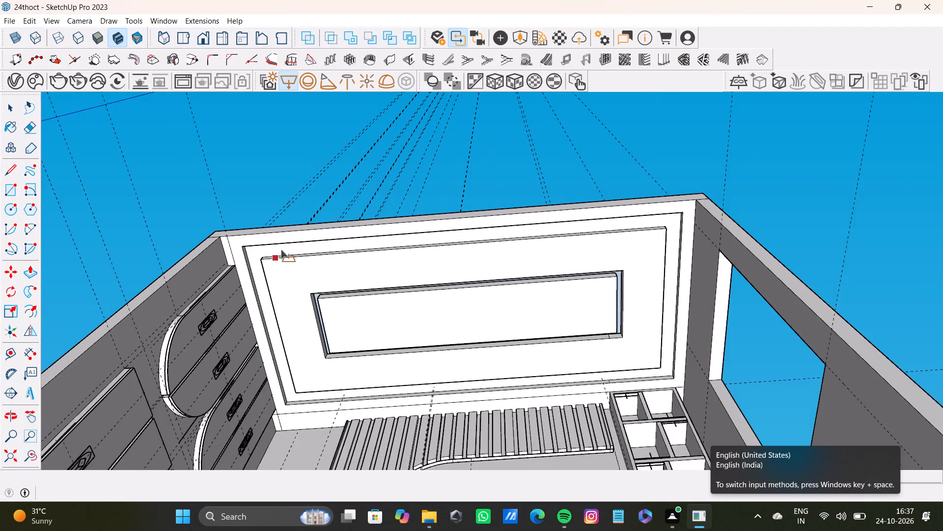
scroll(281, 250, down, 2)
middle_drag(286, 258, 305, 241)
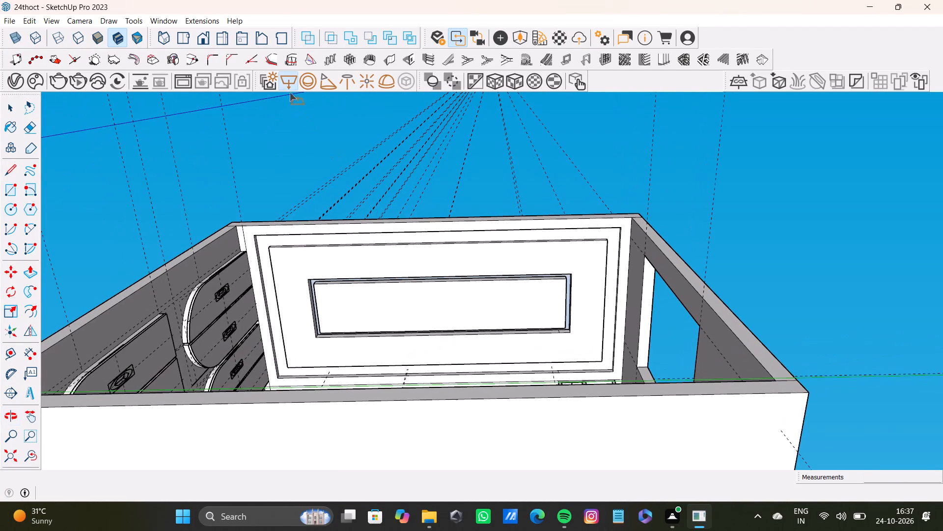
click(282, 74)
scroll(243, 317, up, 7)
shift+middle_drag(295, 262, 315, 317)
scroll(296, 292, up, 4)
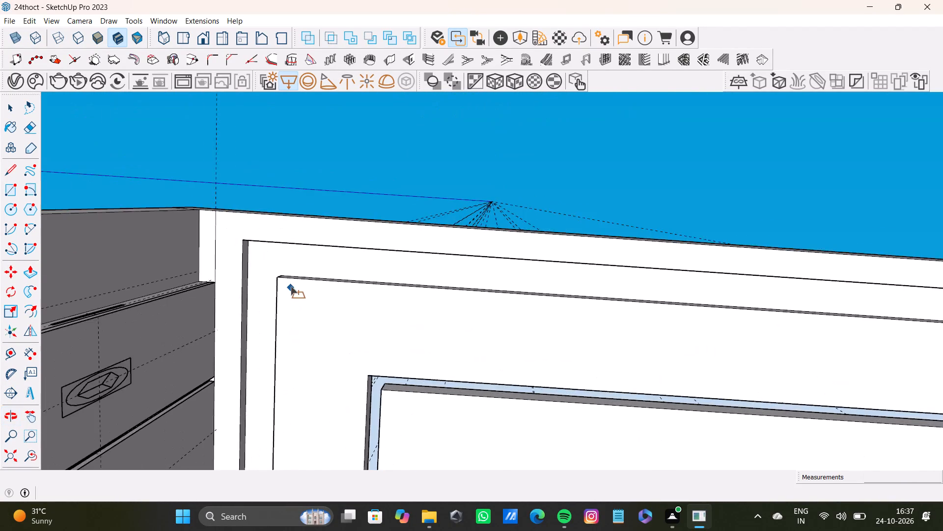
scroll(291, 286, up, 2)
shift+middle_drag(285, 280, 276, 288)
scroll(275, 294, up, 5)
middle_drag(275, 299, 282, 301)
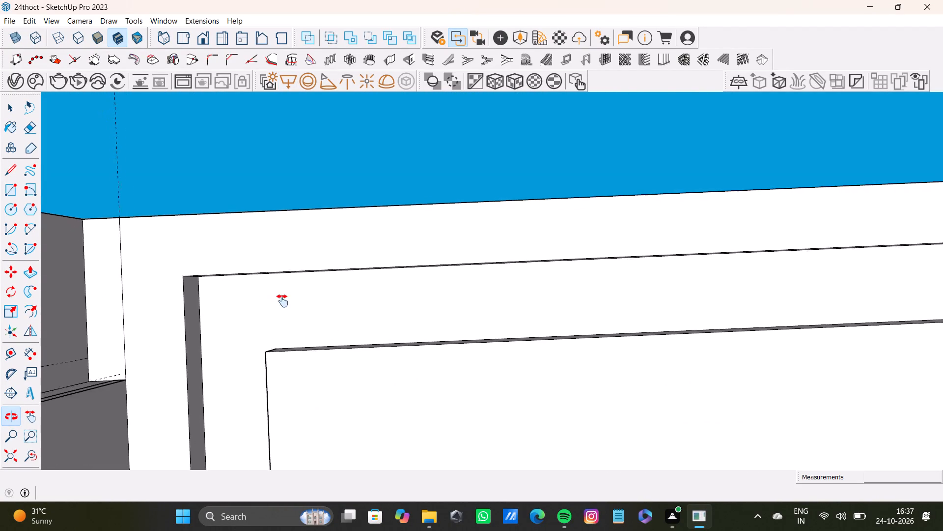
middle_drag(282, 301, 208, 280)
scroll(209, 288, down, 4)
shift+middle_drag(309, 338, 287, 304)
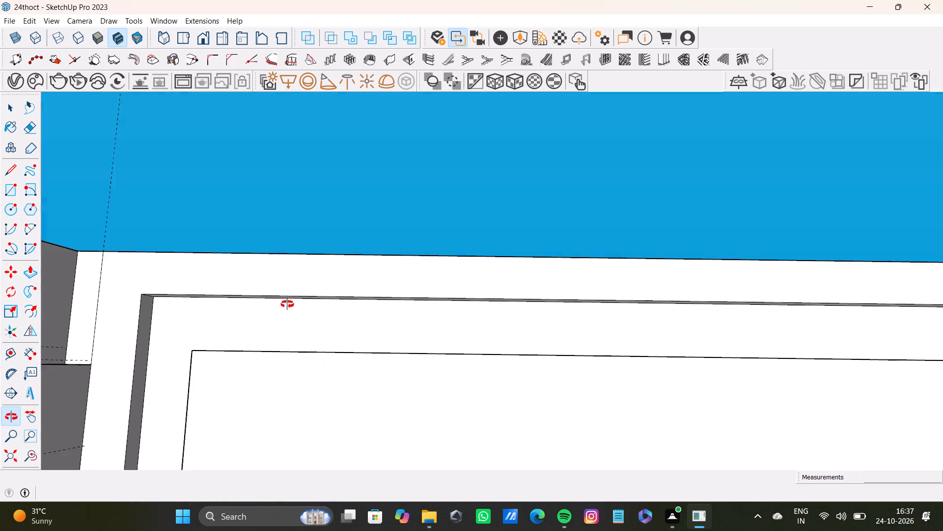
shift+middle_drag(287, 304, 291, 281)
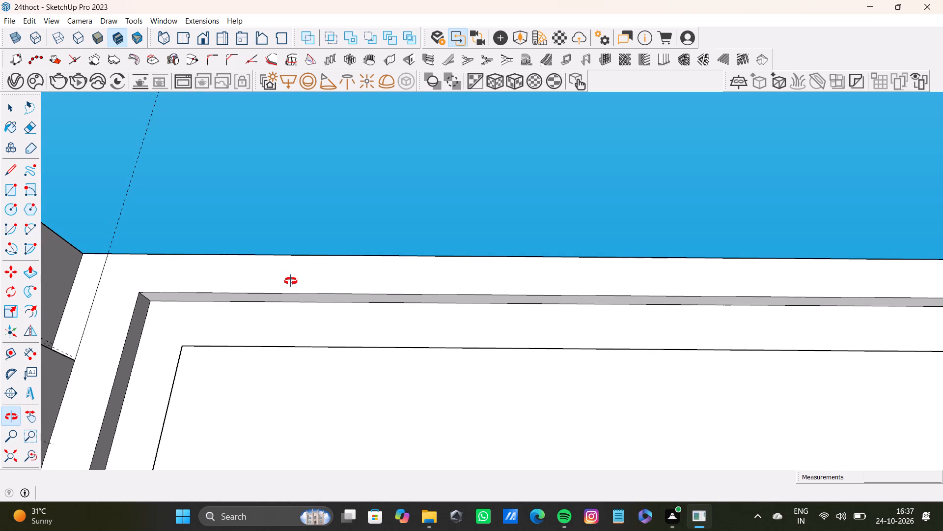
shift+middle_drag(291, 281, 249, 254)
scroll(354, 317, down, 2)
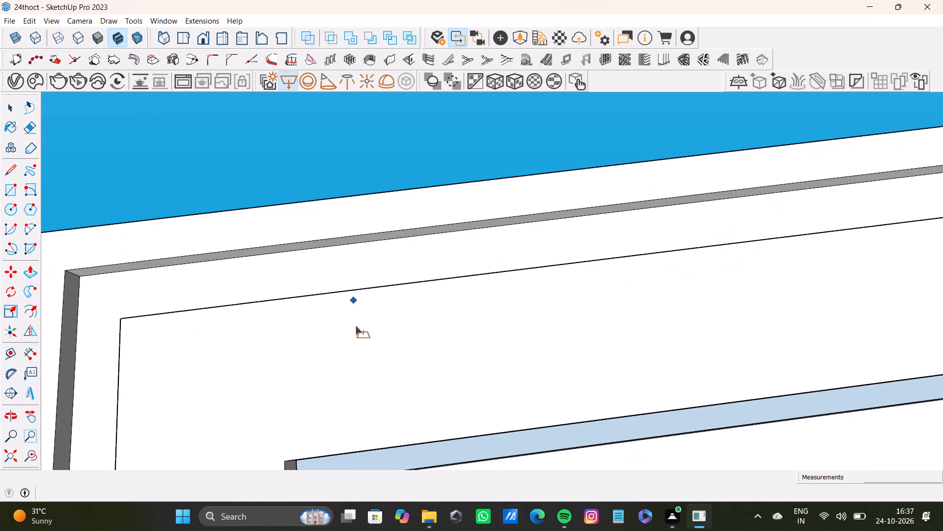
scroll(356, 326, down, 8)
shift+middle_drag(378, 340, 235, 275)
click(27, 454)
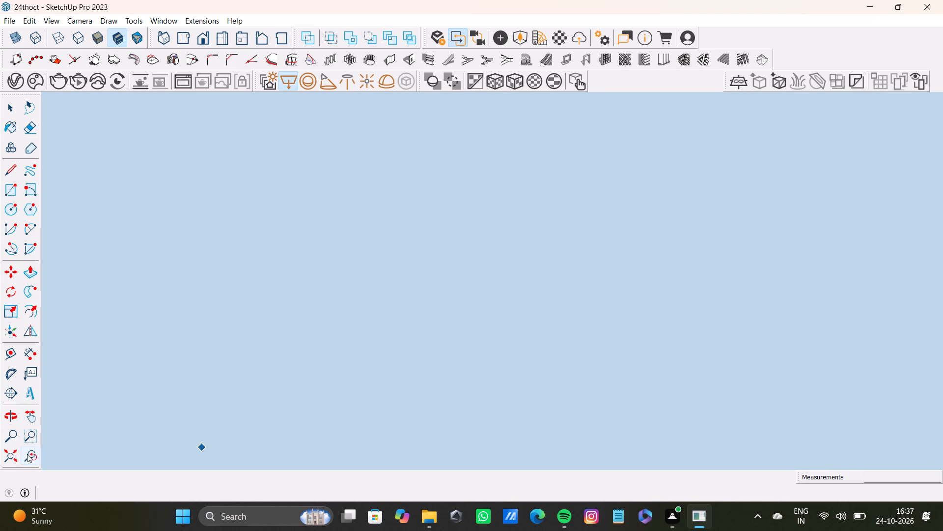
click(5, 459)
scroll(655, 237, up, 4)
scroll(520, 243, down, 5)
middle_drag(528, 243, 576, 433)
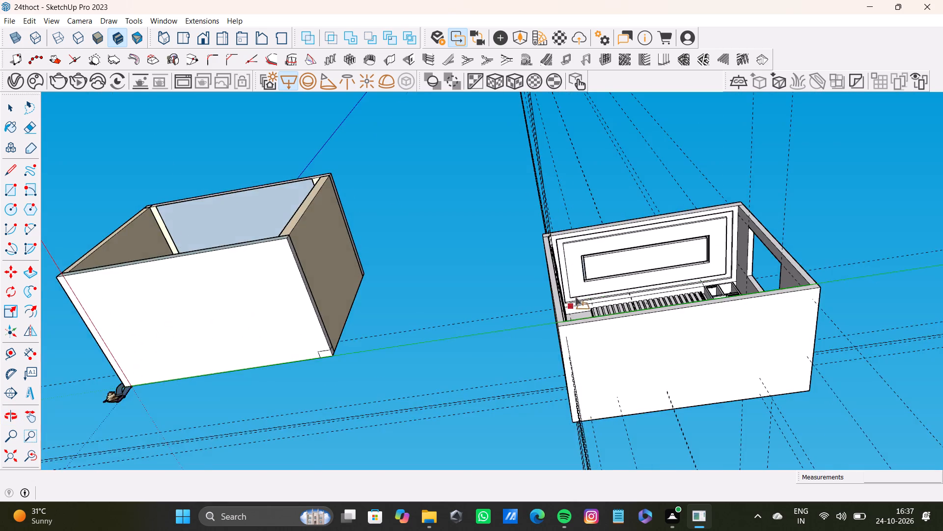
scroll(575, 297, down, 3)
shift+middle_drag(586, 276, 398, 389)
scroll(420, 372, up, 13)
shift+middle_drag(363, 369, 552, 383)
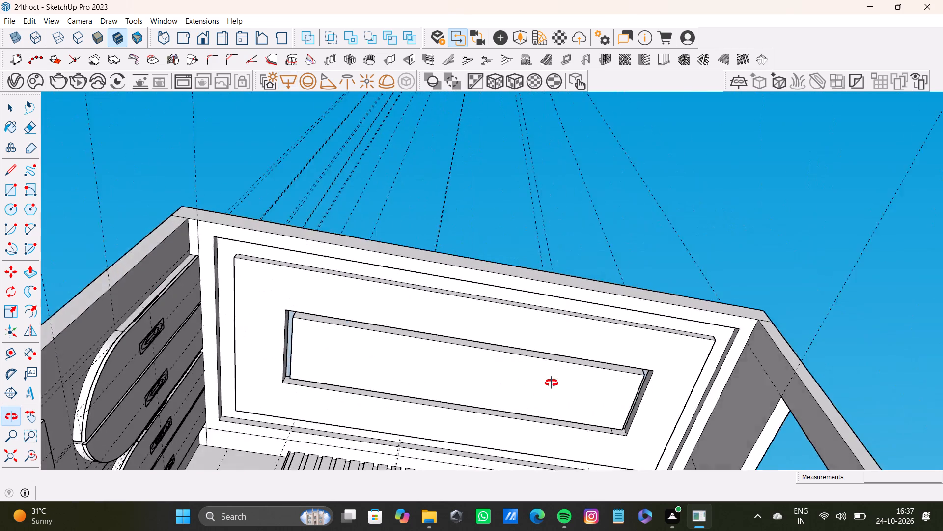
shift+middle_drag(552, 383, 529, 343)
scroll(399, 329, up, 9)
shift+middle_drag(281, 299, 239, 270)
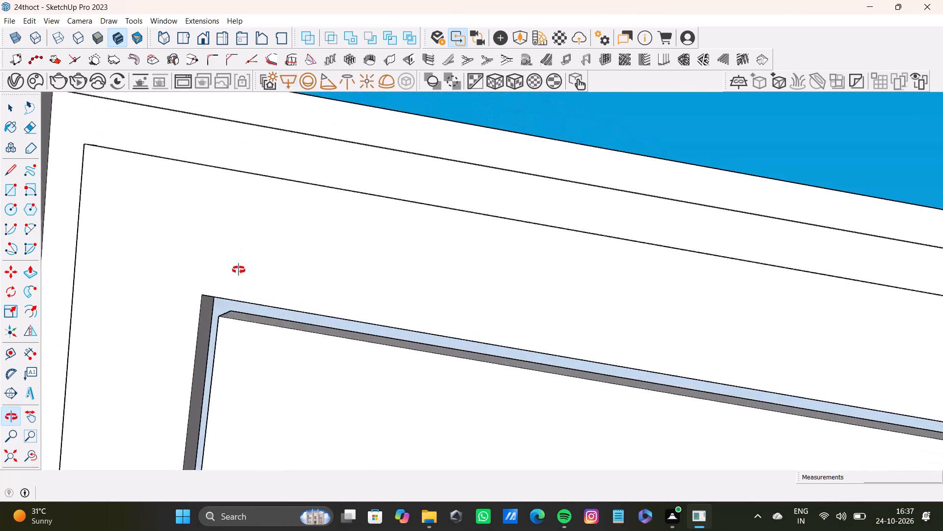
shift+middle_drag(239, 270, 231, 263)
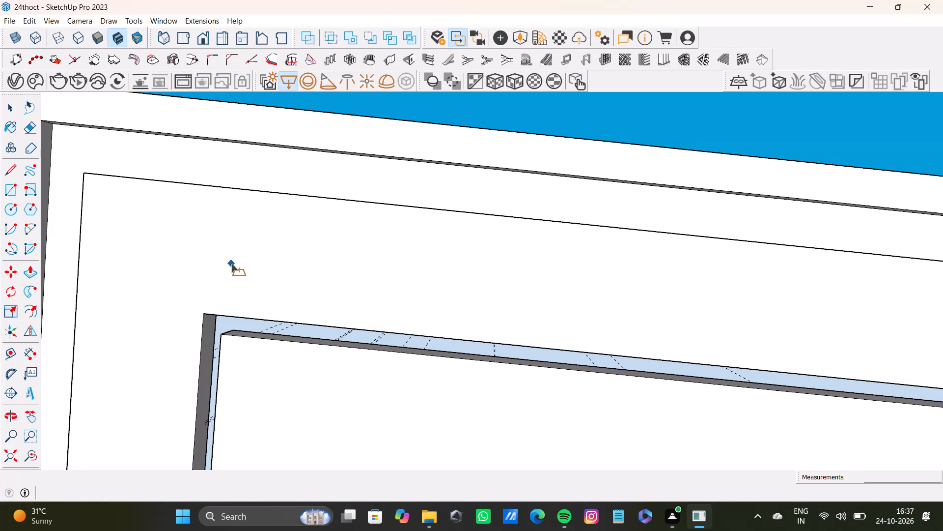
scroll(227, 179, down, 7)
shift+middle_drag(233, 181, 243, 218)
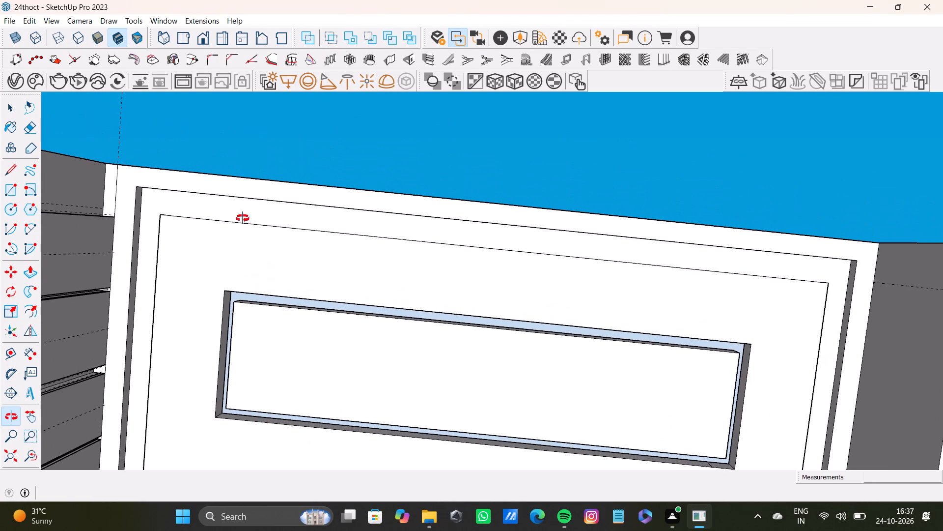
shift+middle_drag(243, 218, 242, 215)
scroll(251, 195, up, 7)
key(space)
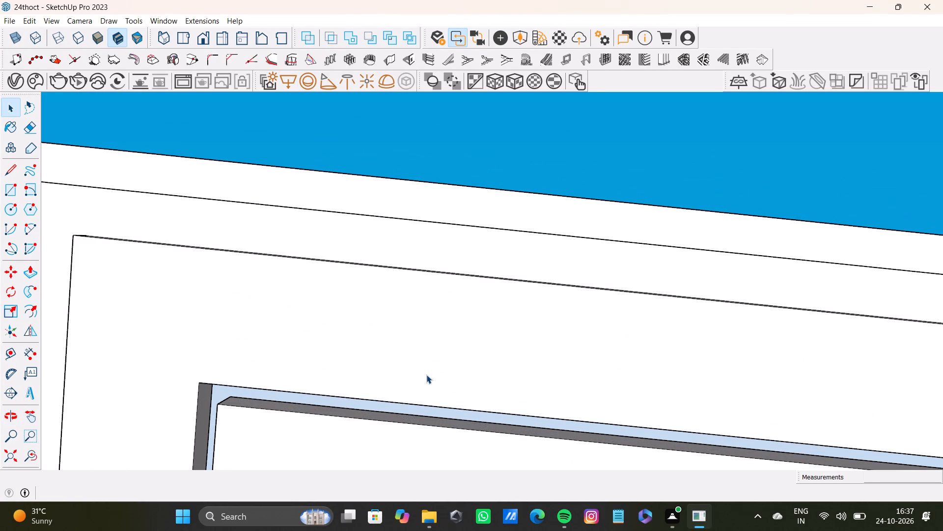
Push/Pull the long outer side face of the ceiling's border recess about 3 3/4" inward toward the inner panel.
scroll(389, 411, down, 6)
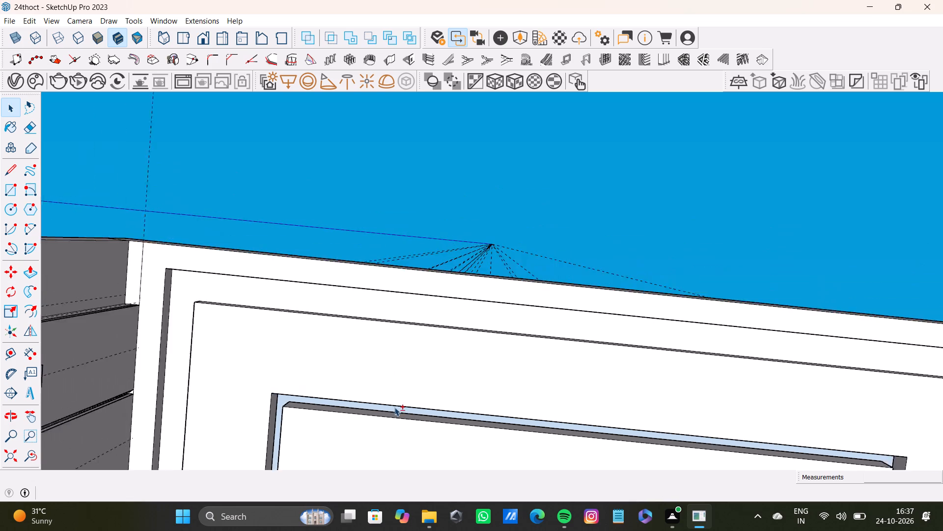
shift+middle_drag(392, 428, 372, 241)
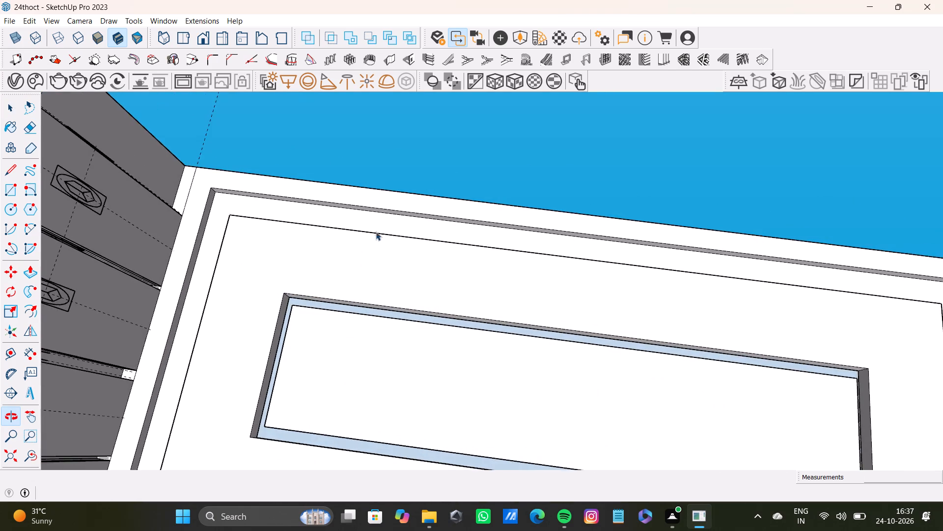
scroll(381, 220, up, 13)
key(space)
click(416, 202)
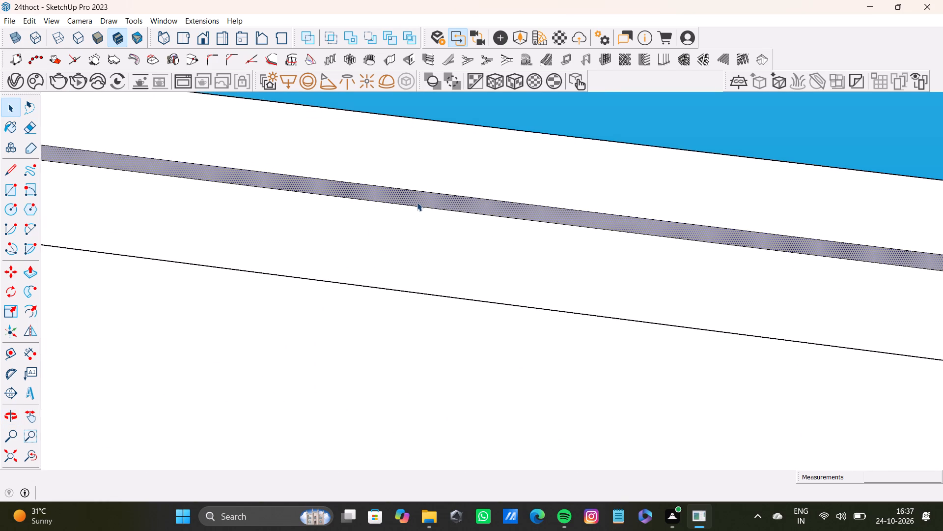
key(p)
drag(417, 202, 422, 254)
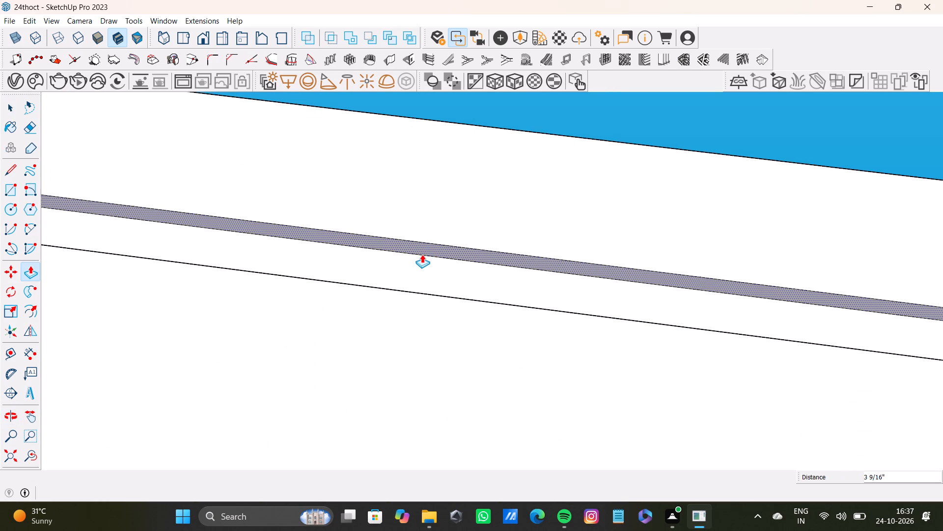
drag(422, 254, 422, 256)
Push/Pull the adjoining short side face of the ceiling's outer recess, on the drawer side, about 3" inward.
scroll(421, 261, down, 17)
scroll(187, 270, up, 4)
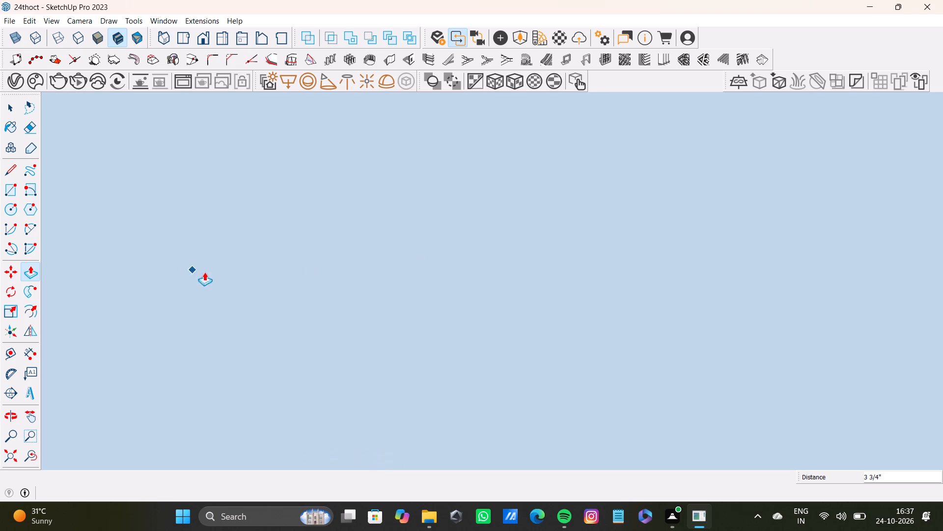
click(28, 455)
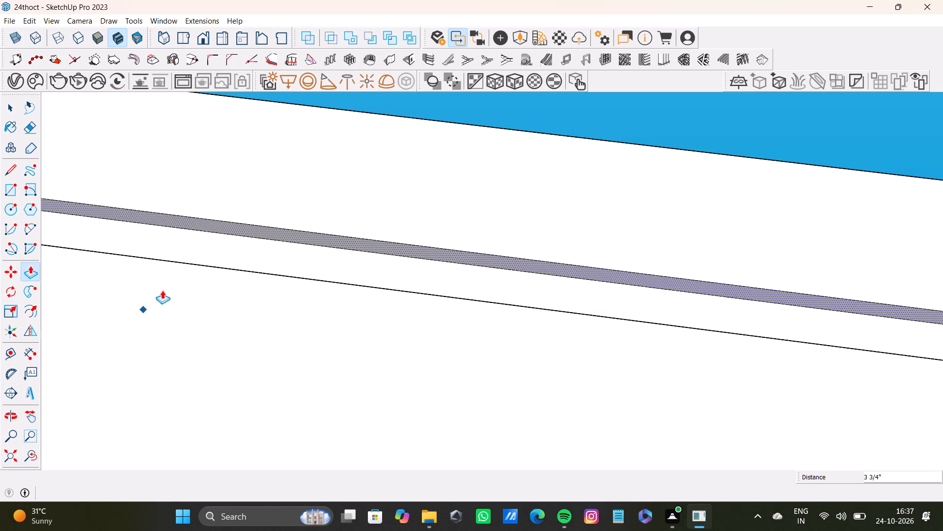
shift+middle_drag(163, 289, 515, 306)
scroll(191, 268, down, 4)
shift+middle_drag(193, 270, 327, 263)
scroll(149, 255, up, 6)
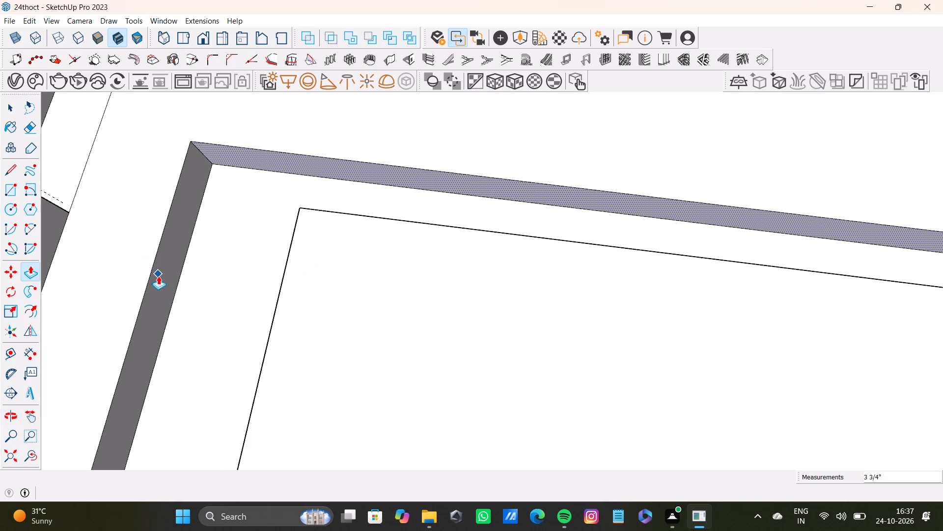
key(space)
click(159, 276)
key(p)
drag(161, 278, 211, 285)
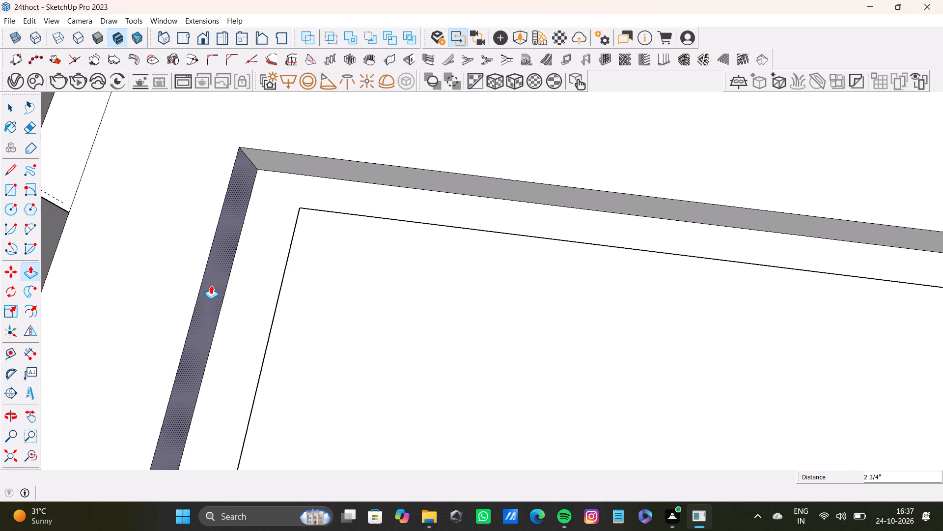
drag(211, 285, 215, 287)
Push/Pull the opposite short side face of the ceiling's outer recess, on the window-opening side, about 3 9/16" inward.
scroll(214, 295, down, 7)
shift+middle_drag(416, 325, 176, 180)
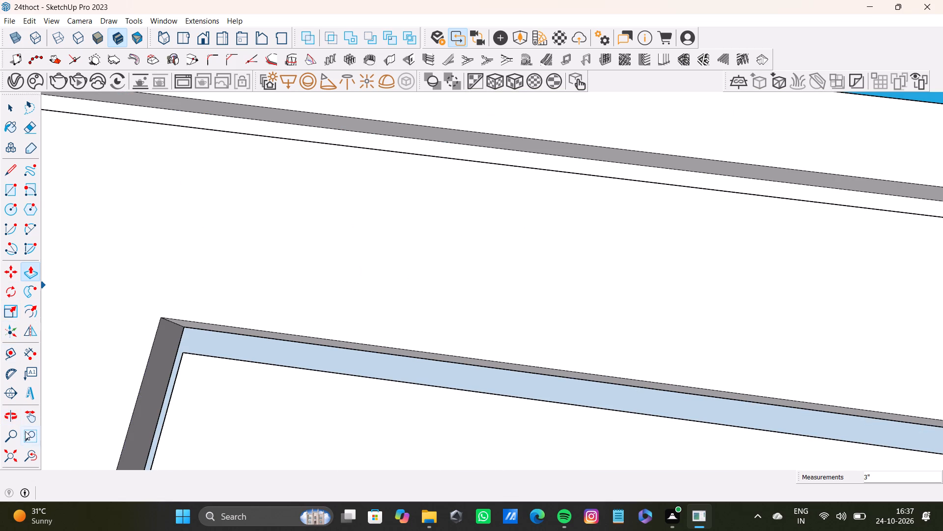
click(31, 452)
scroll(446, 275, down, 4)
middle_drag(561, 303, 231, 68)
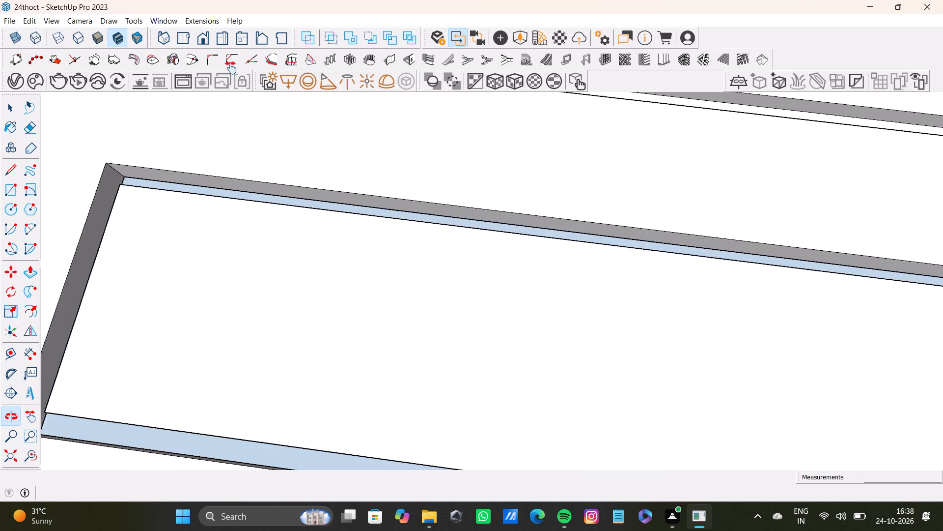
middle_drag(231, 68, 190, 81)
scroll(421, 144, down, 8)
shift+middle_drag(636, 185, 422, 177)
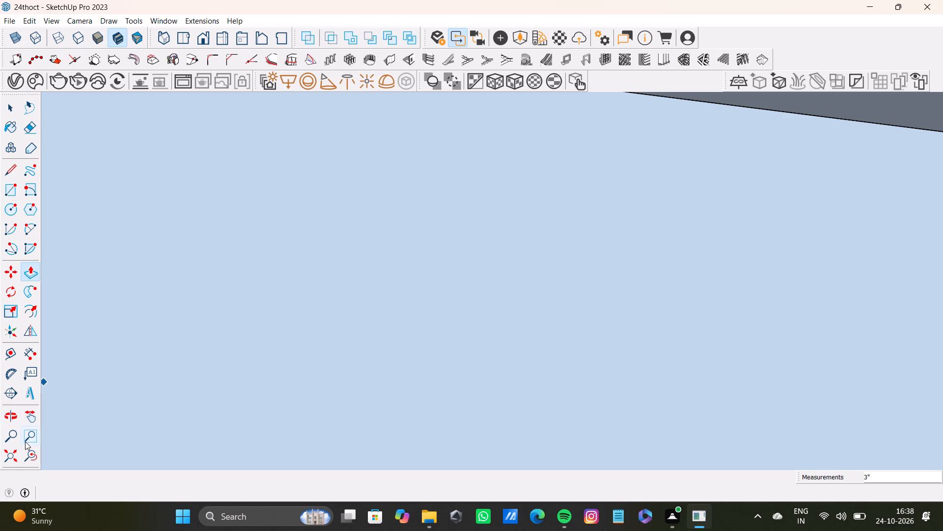
click(29, 454)
click(14, 450)
middle_drag(482, 165, 416, 499)
scroll(654, 265, up, 4)
shift+middle_drag(683, 190, 478, 219)
shift+scroll(478, 219, up, 8)
middle_drag(594, 192, 615, 131)
scroll(625, 183, up, 9)
key(space)
click(740, 235)
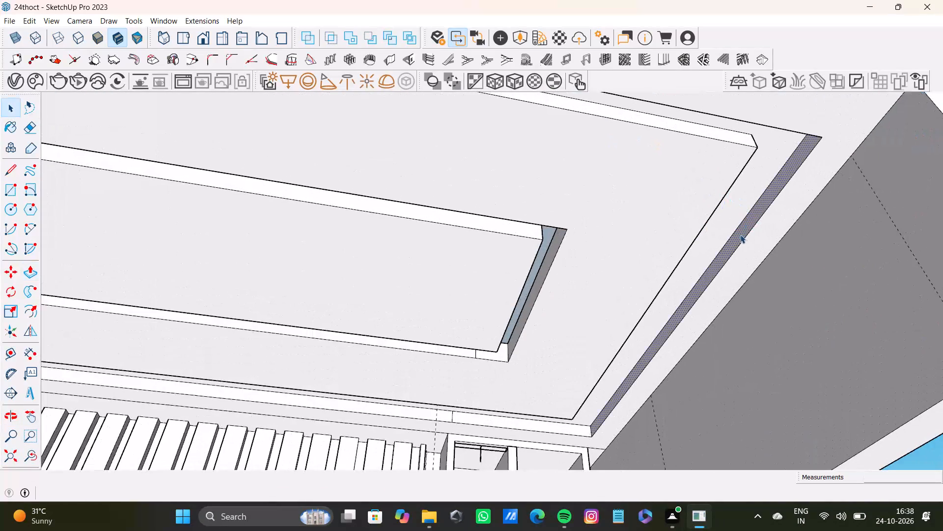
key(p)
drag(740, 235, 720, 221)
Push/Pull the short segment of the recess's remaining long side, near the open shelving, about 2 13/16" inward.
scroll(716, 224, down, 3)
shift+middle_drag(711, 233, 761, 182)
scroll(664, 275, up, 4)
middle_drag(624, 290, 746, 183)
scroll(714, 261, up, 3)
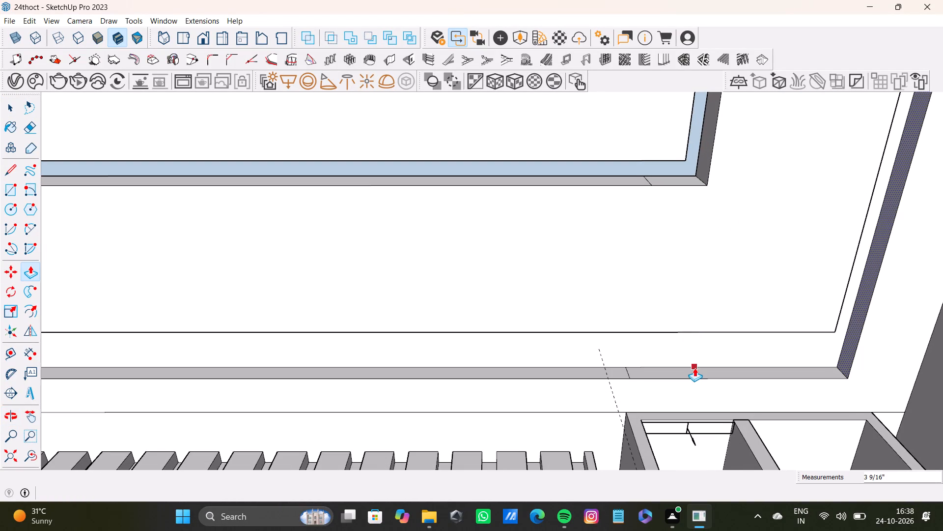
key(space)
click(694, 368)
click(613, 374)
shift+click(631, 372)
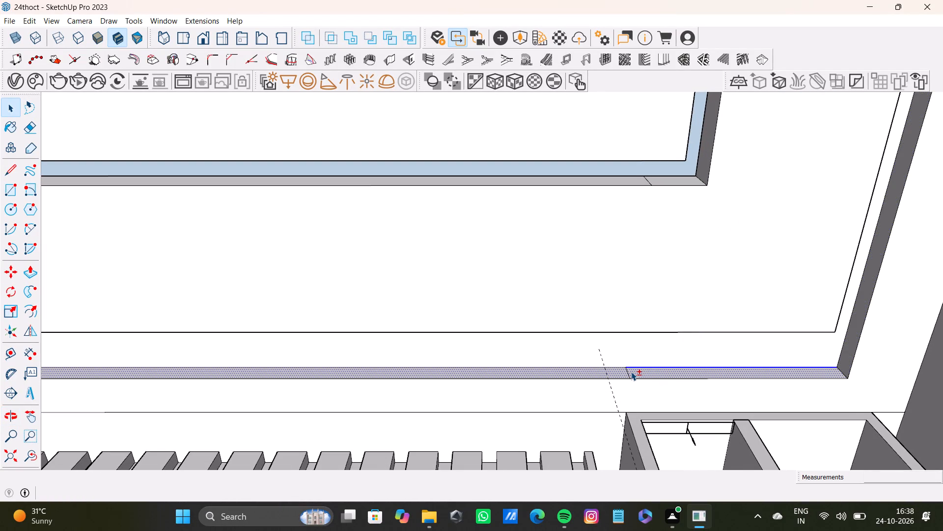
key(p)
drag(632, 371, 632, 352)
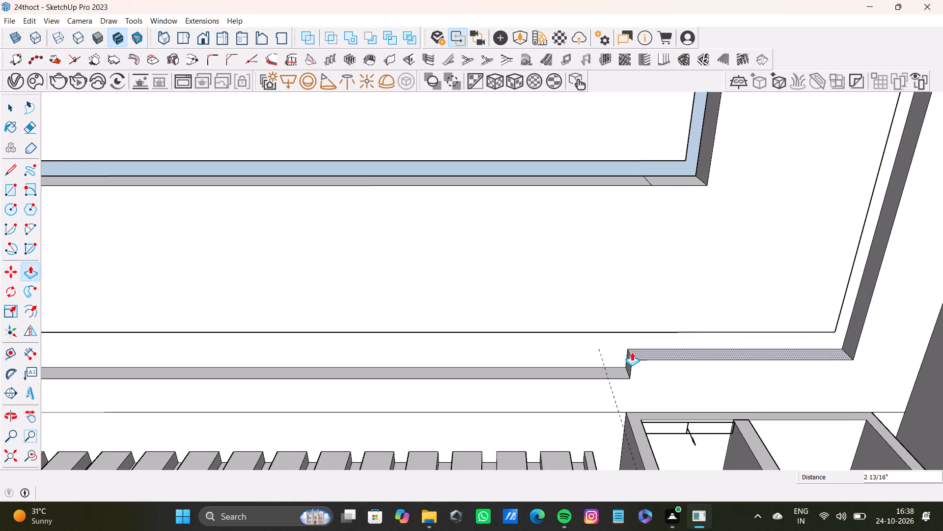
drag(632, 352, 632, 353)
Push/Pull the longer segment of that same recess side inward, flush with the adjusted short segment.
key(space)
click(602, 370)
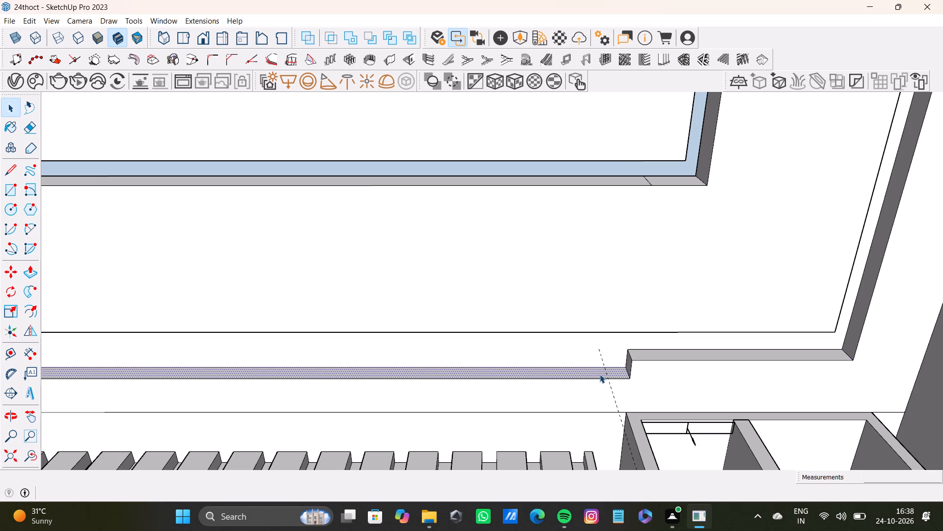
key(p)
drag(600, 374, 641, 358)
key(space)
Reverse the blue back-facing strip around the ceiling's central panel with Reverse Faces.
scroll(628, 364, down, 13)
shift+middle_drag(618, 348, 596, 350)
scroll(272, 212, up, 4)
shift+middle_drag(366, 277, 376, 290)
scroll(357, 299, up, 10)
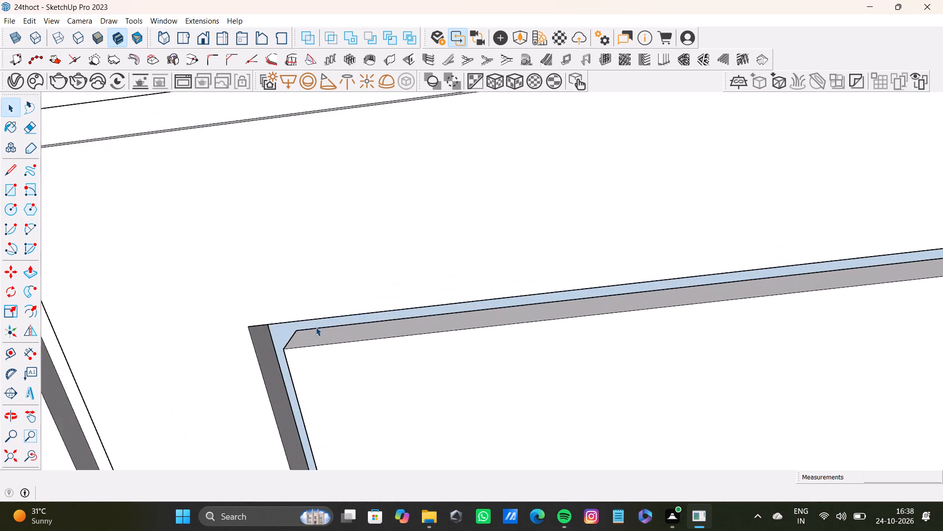
middle_drag(314, 322, 313, 259)
scroll(286, 315, up, 3)
right_click(288, 329)
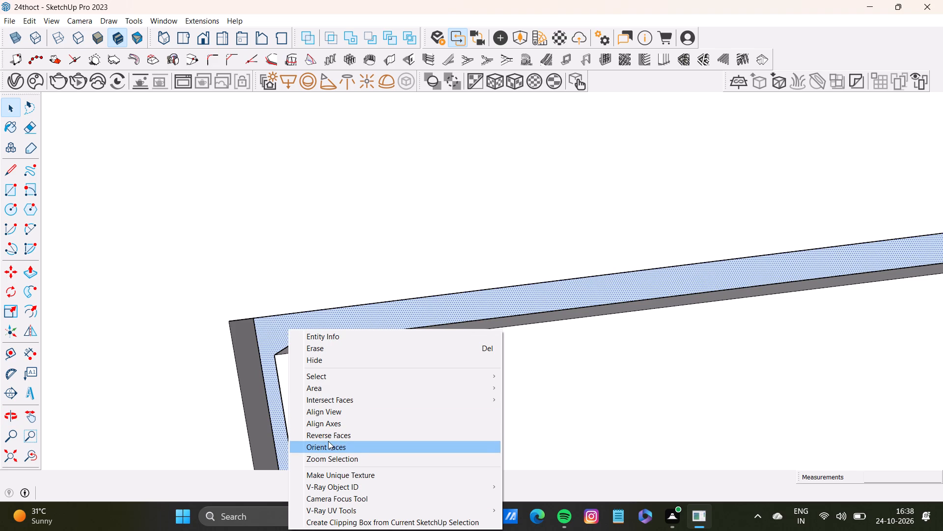
click(354, 435)
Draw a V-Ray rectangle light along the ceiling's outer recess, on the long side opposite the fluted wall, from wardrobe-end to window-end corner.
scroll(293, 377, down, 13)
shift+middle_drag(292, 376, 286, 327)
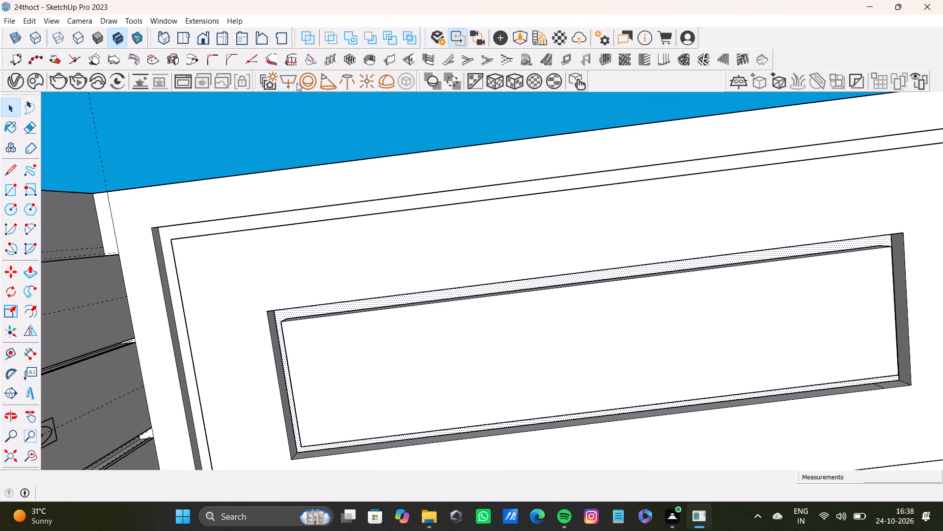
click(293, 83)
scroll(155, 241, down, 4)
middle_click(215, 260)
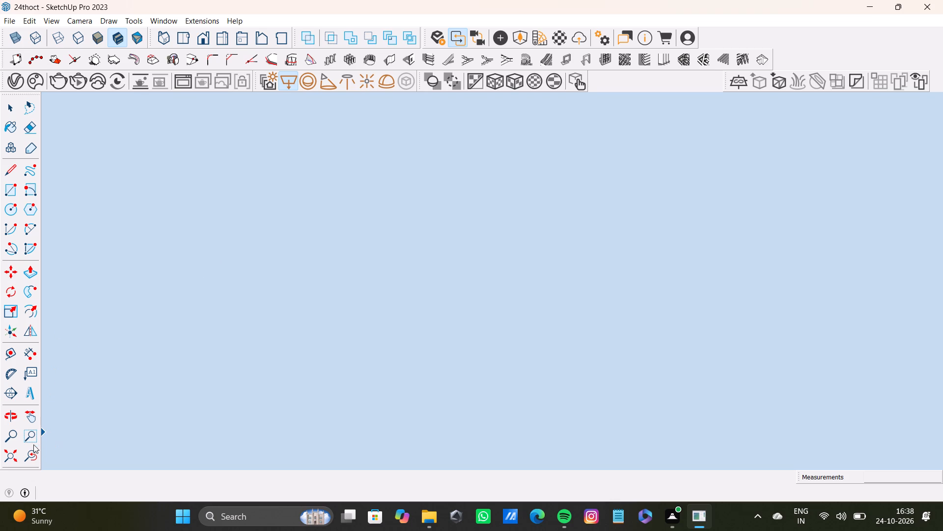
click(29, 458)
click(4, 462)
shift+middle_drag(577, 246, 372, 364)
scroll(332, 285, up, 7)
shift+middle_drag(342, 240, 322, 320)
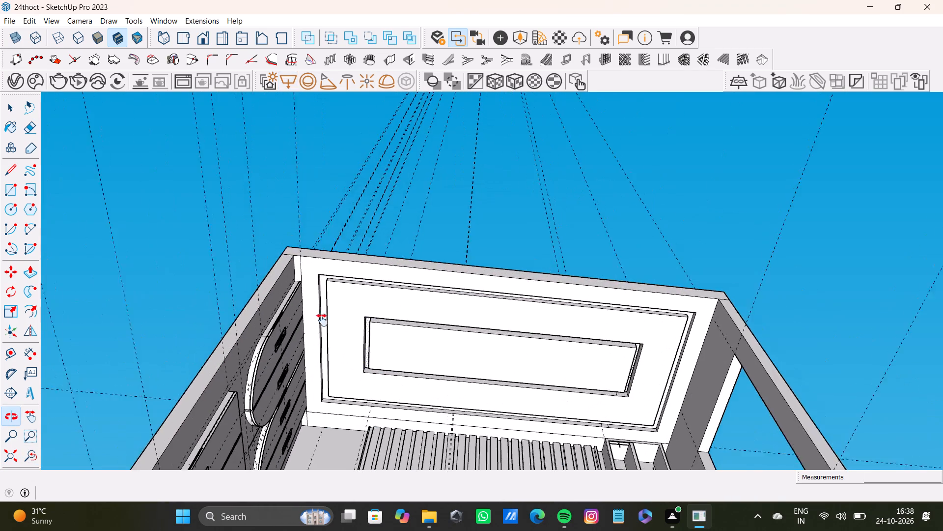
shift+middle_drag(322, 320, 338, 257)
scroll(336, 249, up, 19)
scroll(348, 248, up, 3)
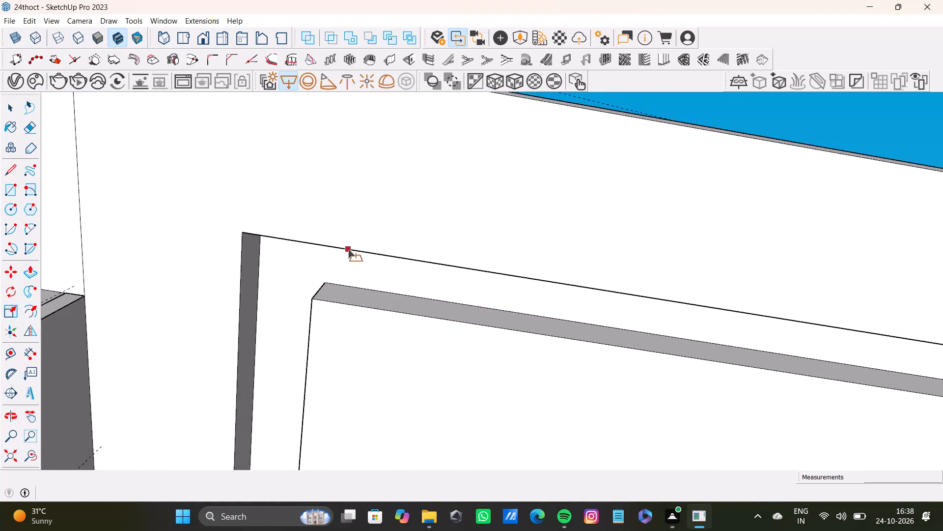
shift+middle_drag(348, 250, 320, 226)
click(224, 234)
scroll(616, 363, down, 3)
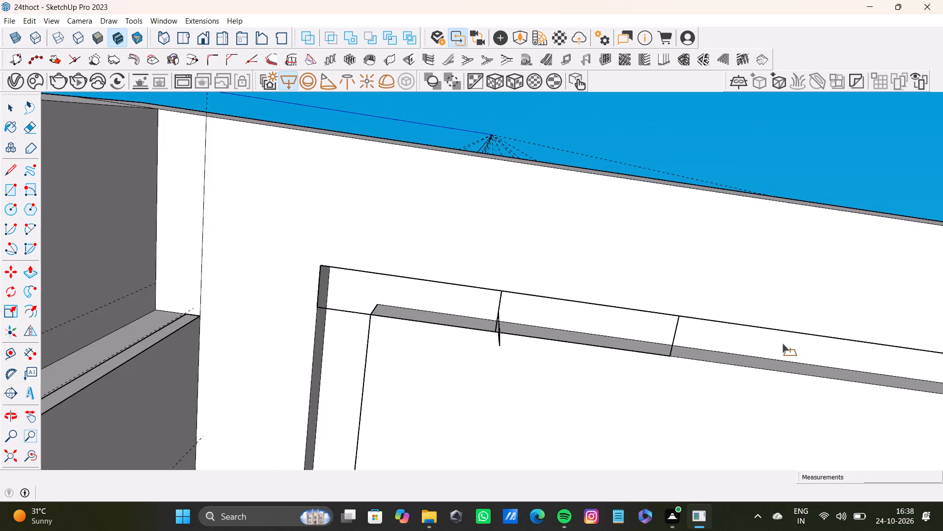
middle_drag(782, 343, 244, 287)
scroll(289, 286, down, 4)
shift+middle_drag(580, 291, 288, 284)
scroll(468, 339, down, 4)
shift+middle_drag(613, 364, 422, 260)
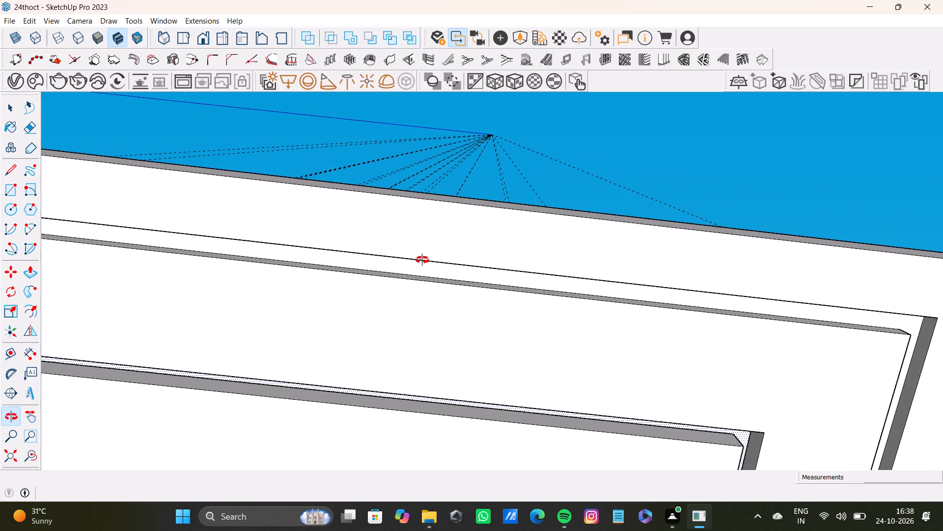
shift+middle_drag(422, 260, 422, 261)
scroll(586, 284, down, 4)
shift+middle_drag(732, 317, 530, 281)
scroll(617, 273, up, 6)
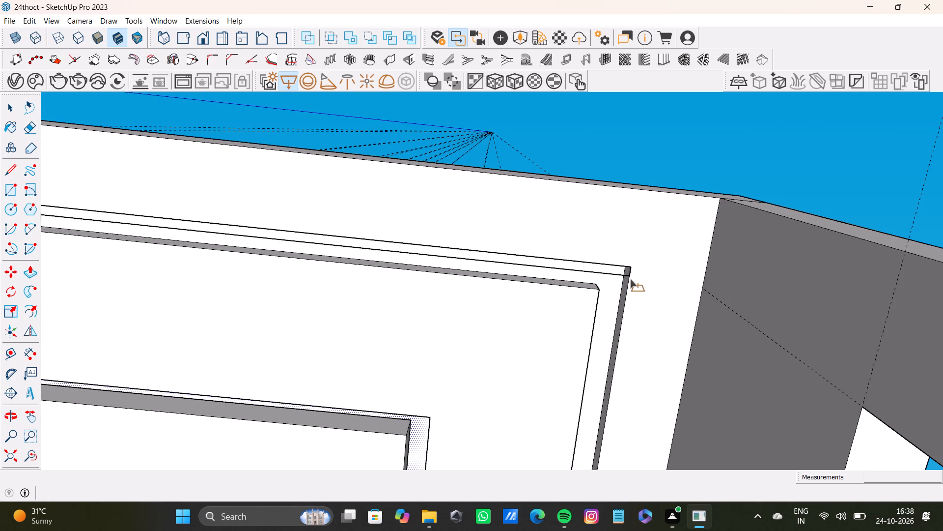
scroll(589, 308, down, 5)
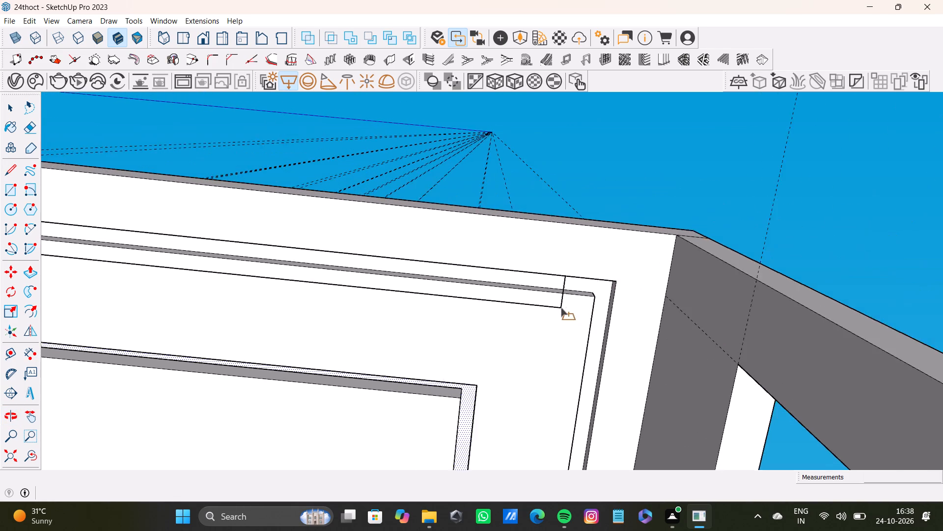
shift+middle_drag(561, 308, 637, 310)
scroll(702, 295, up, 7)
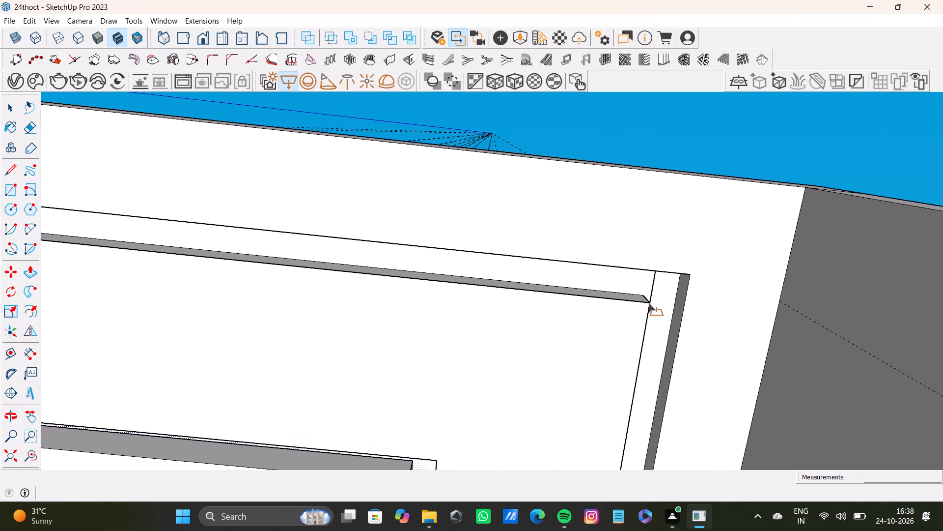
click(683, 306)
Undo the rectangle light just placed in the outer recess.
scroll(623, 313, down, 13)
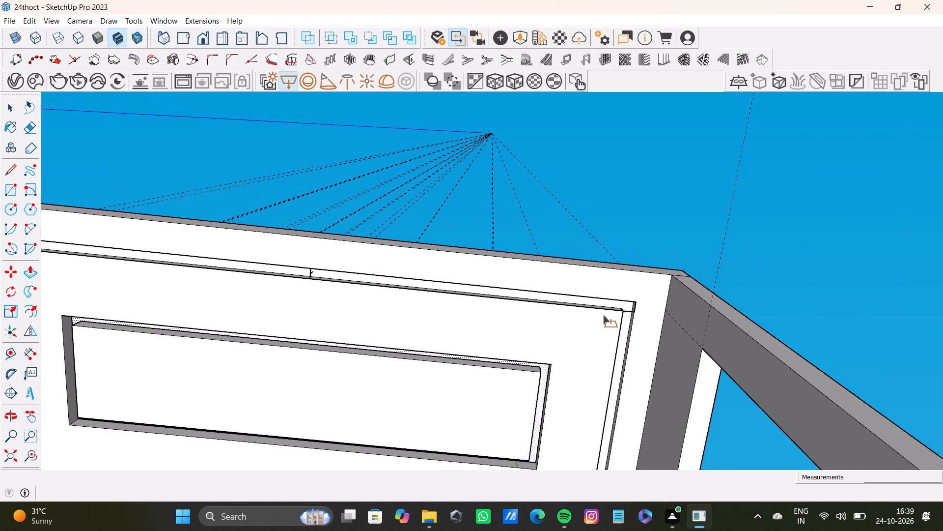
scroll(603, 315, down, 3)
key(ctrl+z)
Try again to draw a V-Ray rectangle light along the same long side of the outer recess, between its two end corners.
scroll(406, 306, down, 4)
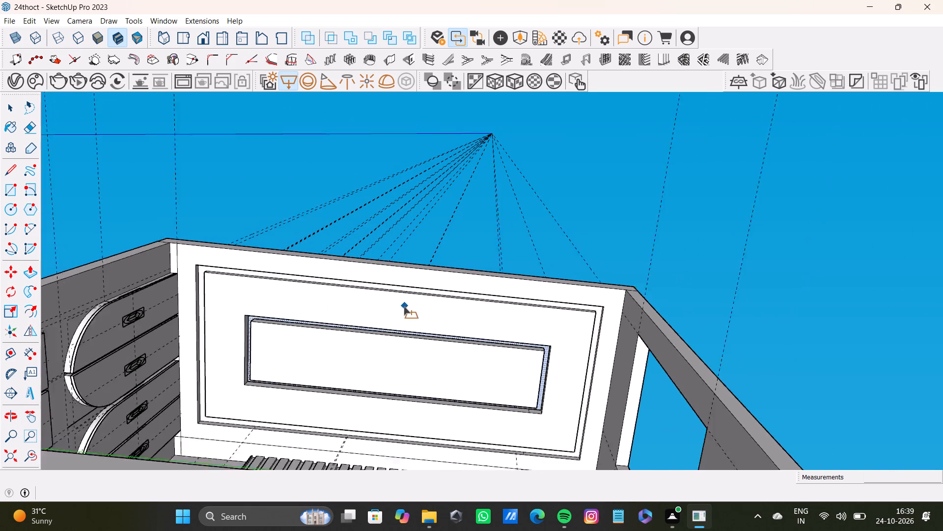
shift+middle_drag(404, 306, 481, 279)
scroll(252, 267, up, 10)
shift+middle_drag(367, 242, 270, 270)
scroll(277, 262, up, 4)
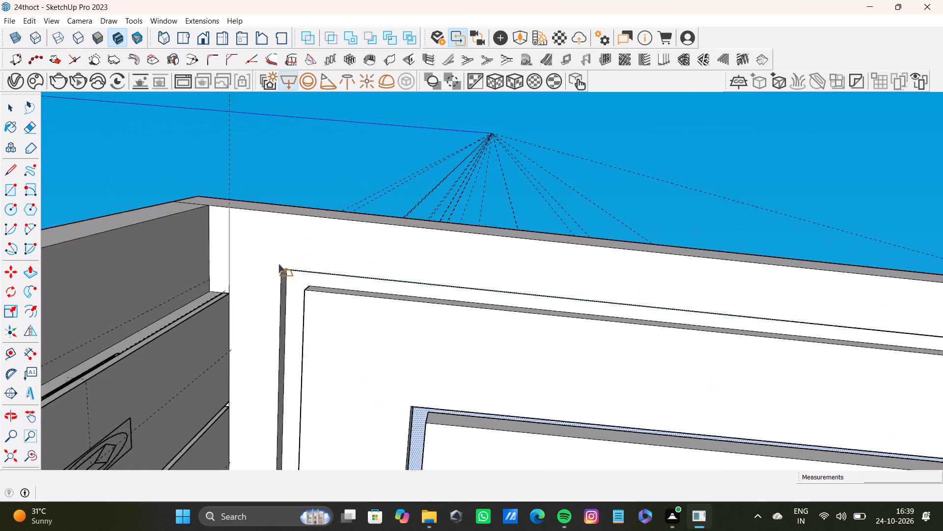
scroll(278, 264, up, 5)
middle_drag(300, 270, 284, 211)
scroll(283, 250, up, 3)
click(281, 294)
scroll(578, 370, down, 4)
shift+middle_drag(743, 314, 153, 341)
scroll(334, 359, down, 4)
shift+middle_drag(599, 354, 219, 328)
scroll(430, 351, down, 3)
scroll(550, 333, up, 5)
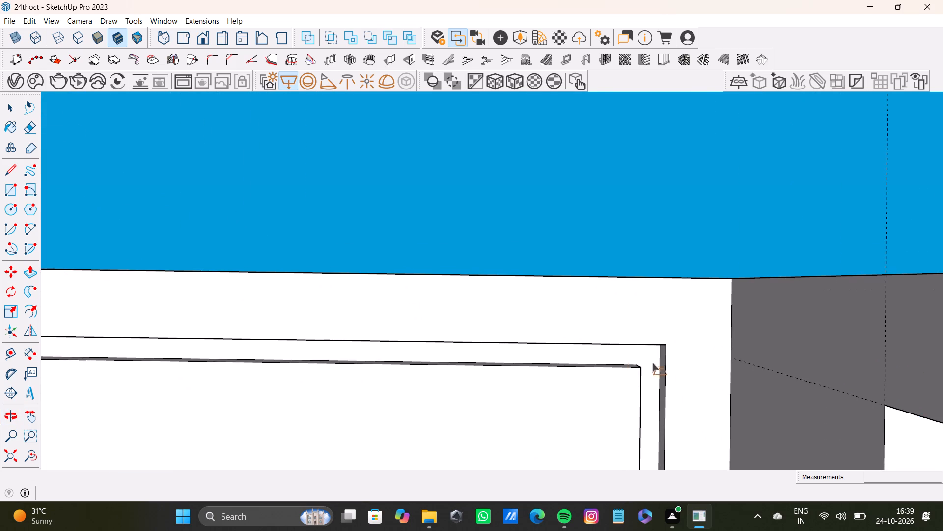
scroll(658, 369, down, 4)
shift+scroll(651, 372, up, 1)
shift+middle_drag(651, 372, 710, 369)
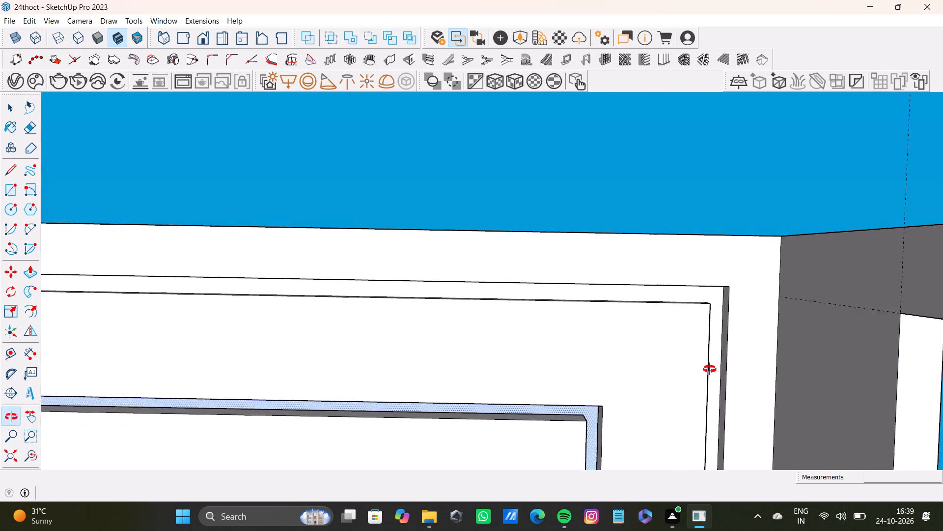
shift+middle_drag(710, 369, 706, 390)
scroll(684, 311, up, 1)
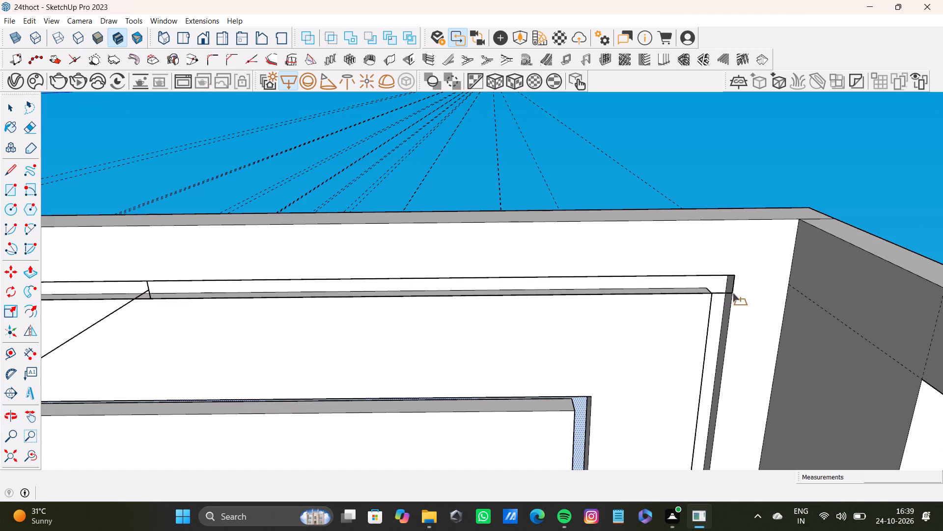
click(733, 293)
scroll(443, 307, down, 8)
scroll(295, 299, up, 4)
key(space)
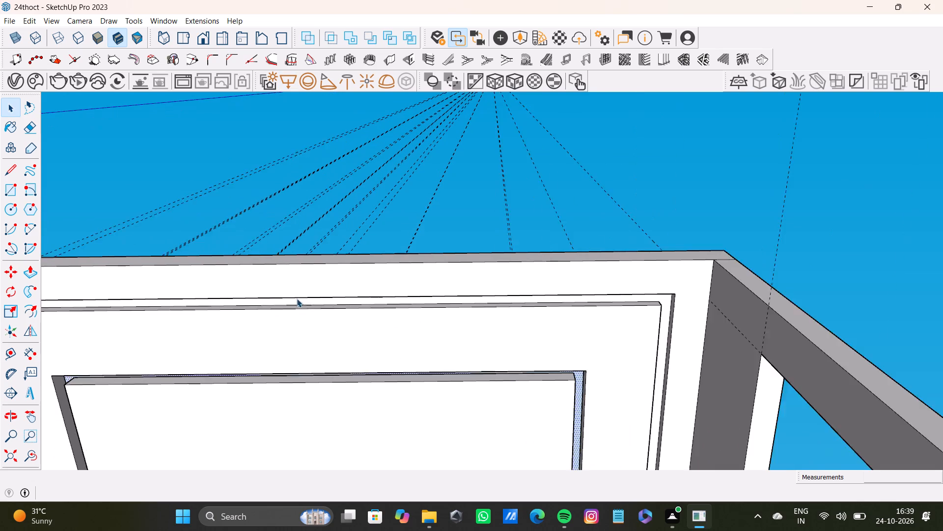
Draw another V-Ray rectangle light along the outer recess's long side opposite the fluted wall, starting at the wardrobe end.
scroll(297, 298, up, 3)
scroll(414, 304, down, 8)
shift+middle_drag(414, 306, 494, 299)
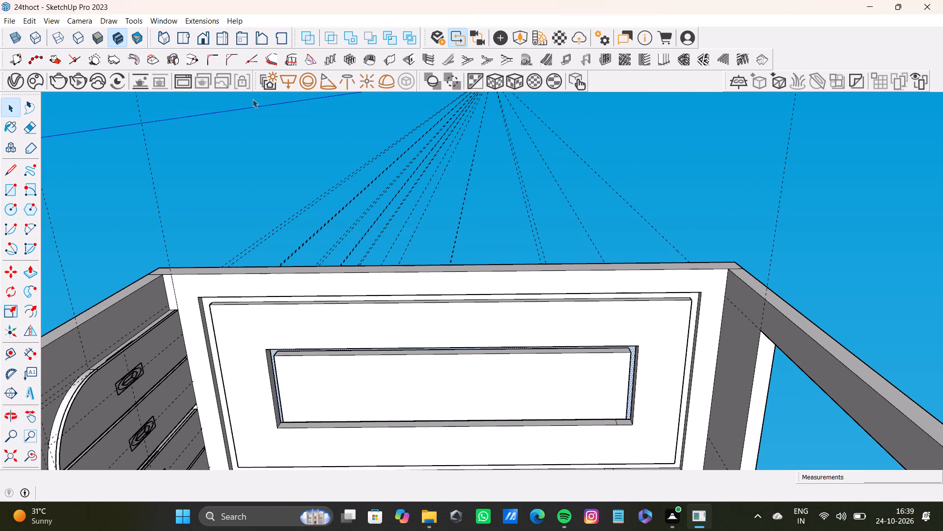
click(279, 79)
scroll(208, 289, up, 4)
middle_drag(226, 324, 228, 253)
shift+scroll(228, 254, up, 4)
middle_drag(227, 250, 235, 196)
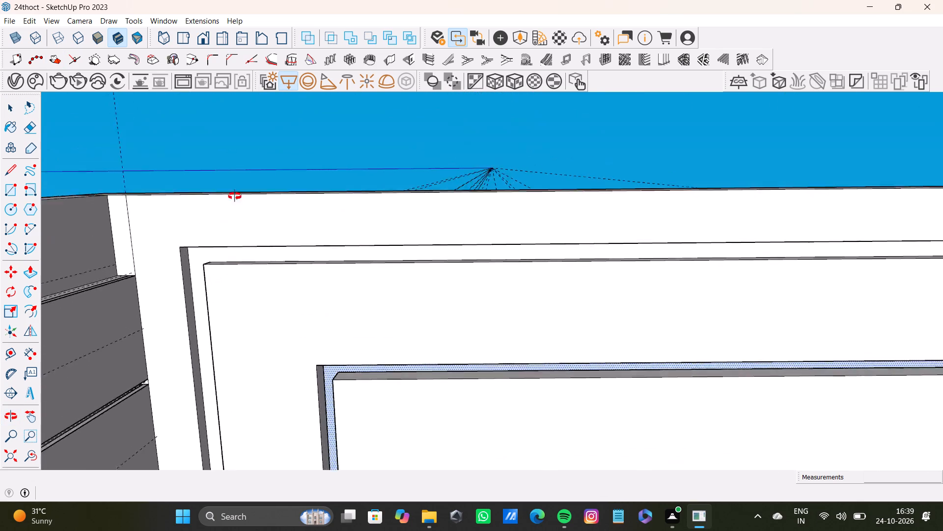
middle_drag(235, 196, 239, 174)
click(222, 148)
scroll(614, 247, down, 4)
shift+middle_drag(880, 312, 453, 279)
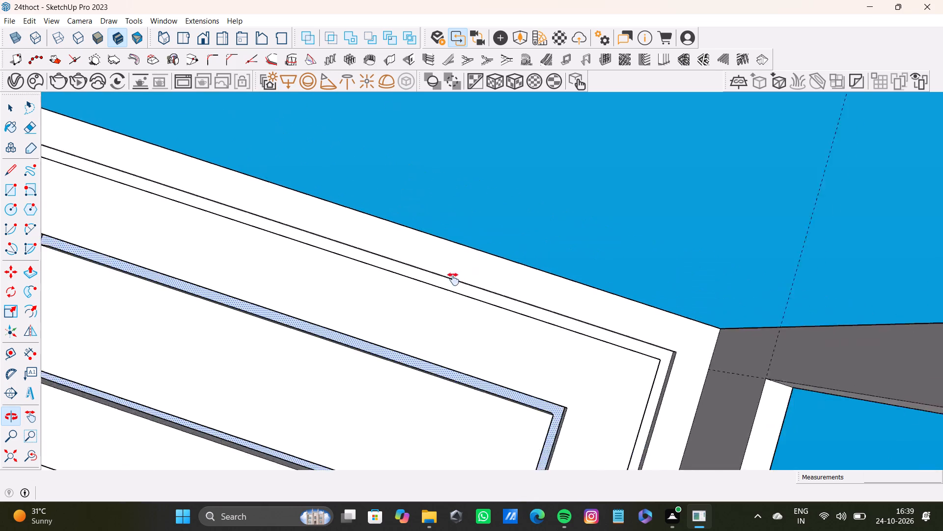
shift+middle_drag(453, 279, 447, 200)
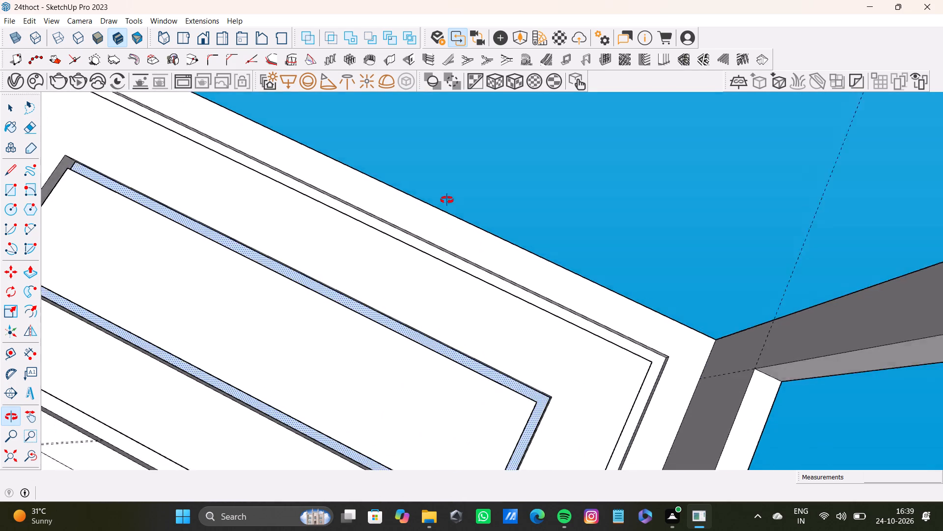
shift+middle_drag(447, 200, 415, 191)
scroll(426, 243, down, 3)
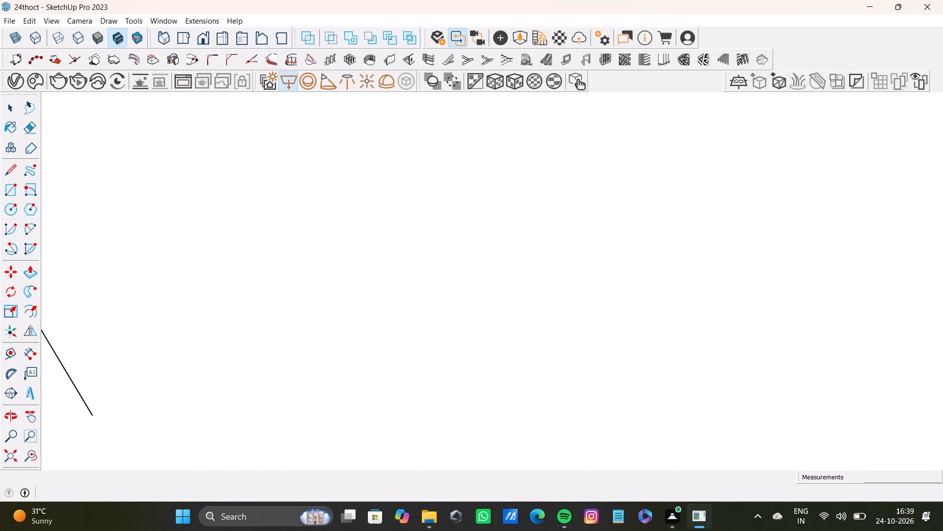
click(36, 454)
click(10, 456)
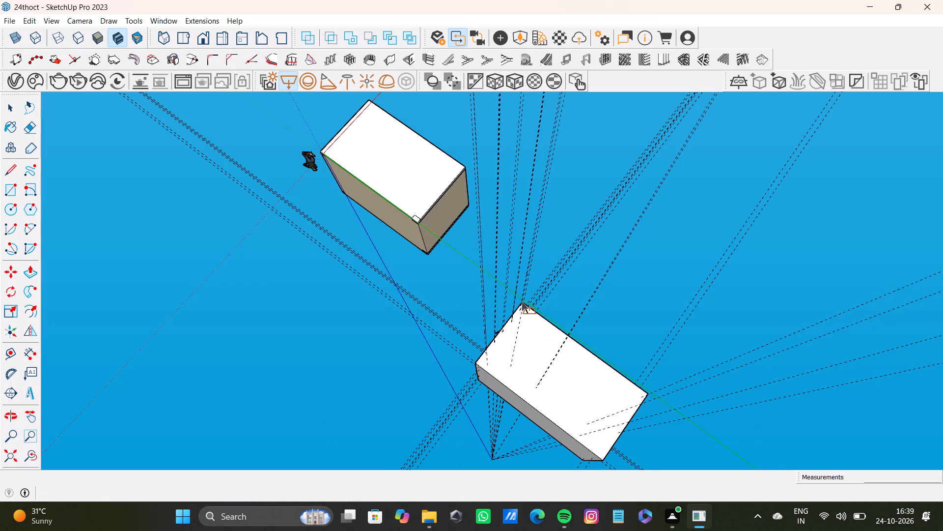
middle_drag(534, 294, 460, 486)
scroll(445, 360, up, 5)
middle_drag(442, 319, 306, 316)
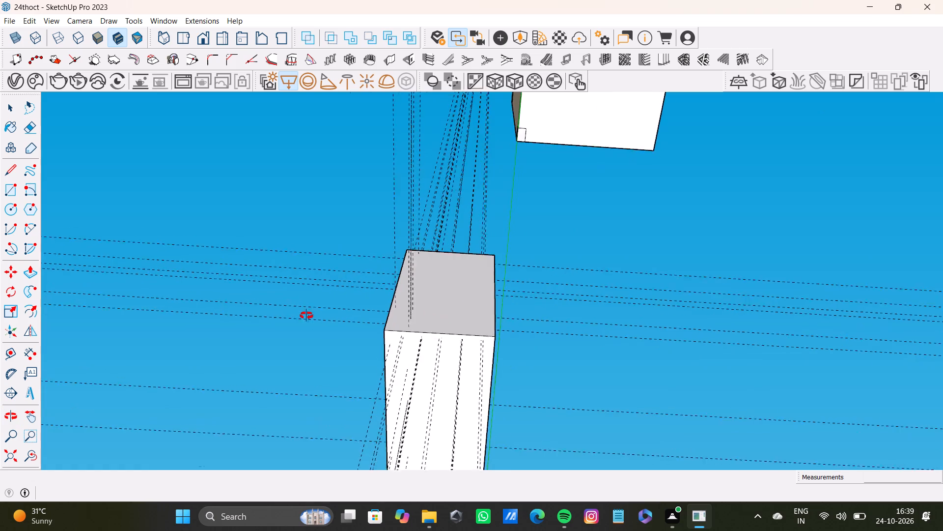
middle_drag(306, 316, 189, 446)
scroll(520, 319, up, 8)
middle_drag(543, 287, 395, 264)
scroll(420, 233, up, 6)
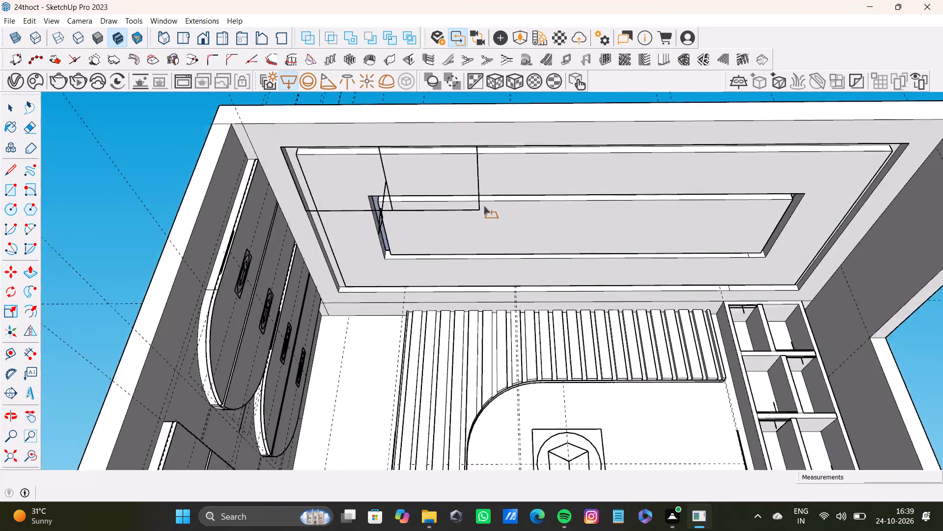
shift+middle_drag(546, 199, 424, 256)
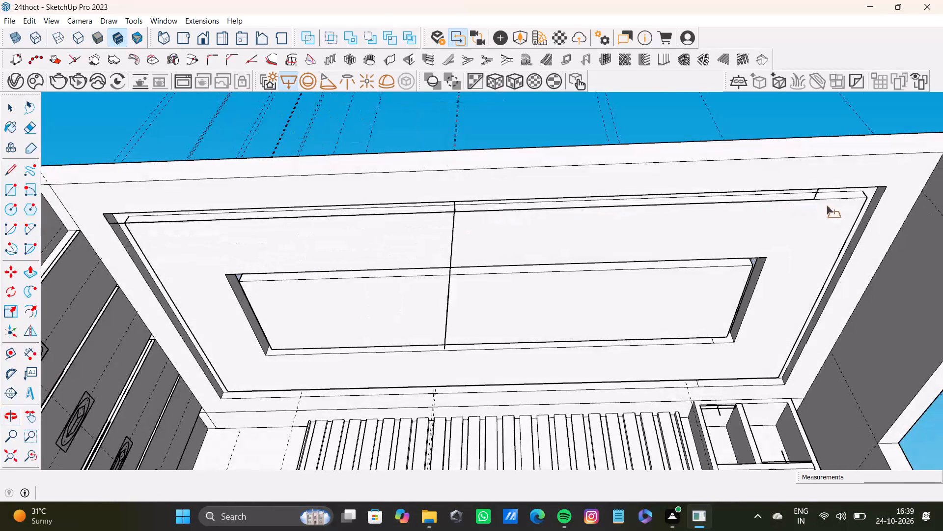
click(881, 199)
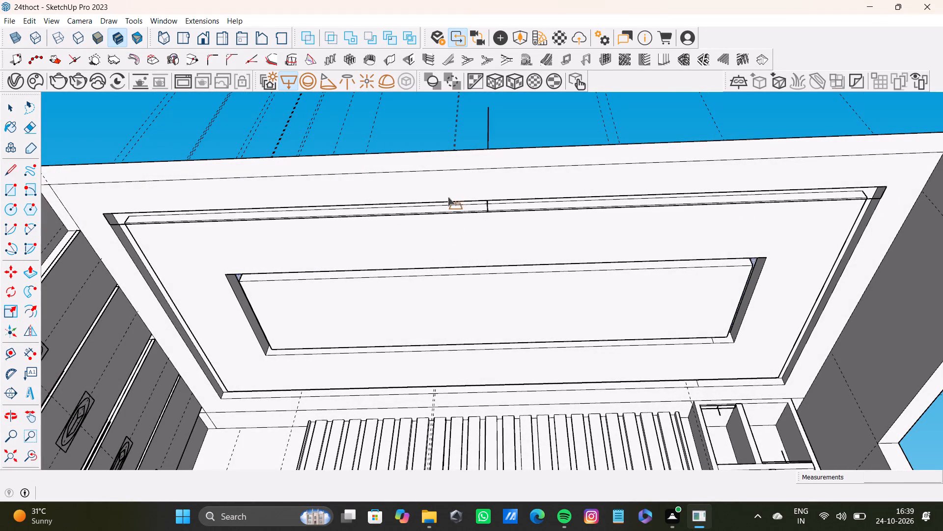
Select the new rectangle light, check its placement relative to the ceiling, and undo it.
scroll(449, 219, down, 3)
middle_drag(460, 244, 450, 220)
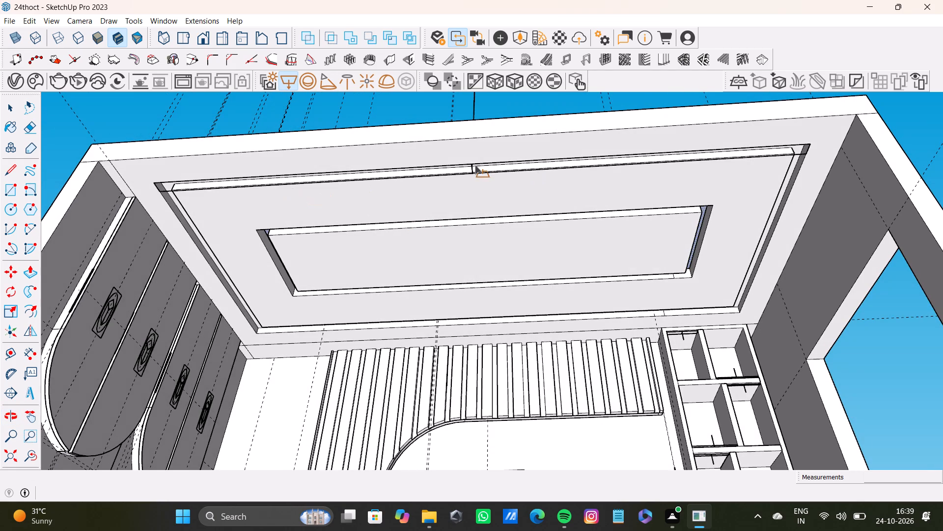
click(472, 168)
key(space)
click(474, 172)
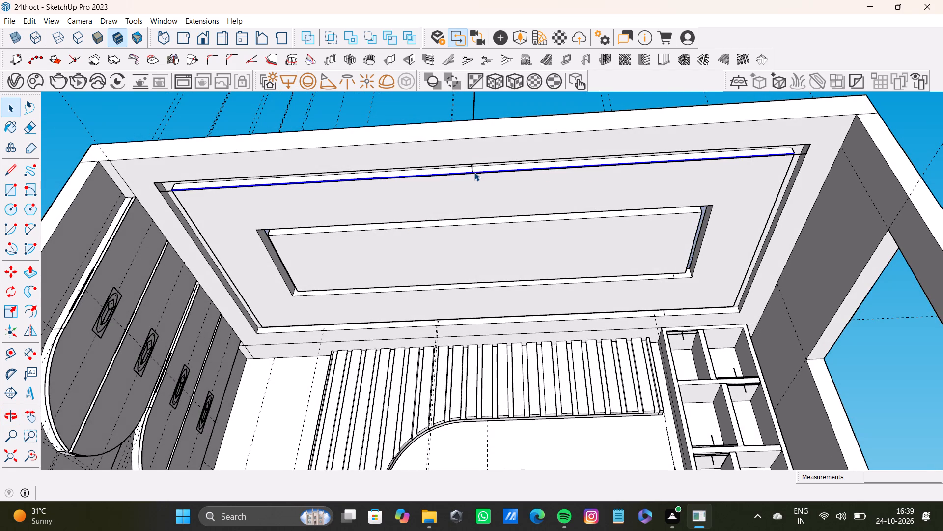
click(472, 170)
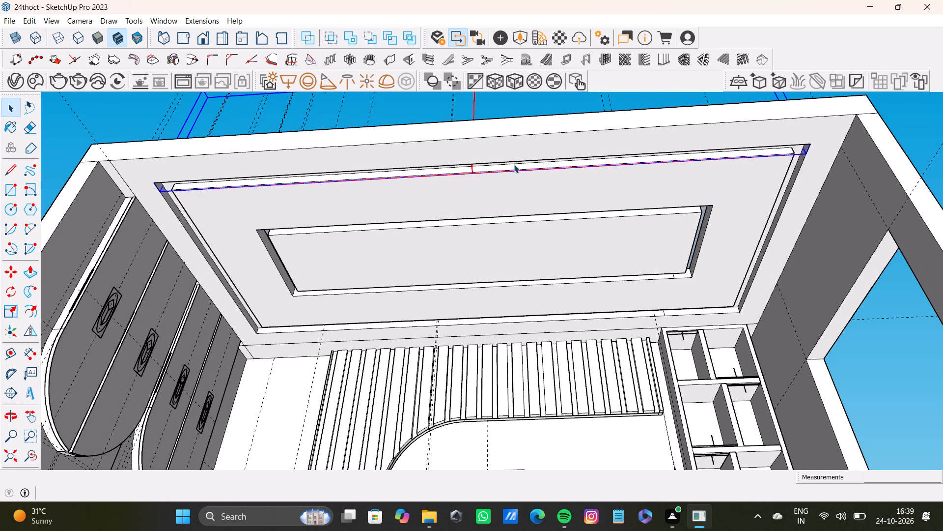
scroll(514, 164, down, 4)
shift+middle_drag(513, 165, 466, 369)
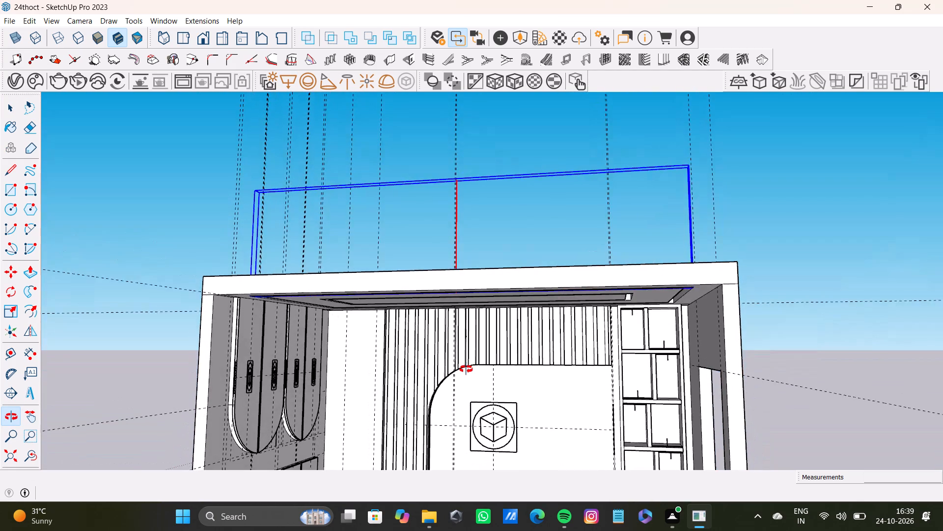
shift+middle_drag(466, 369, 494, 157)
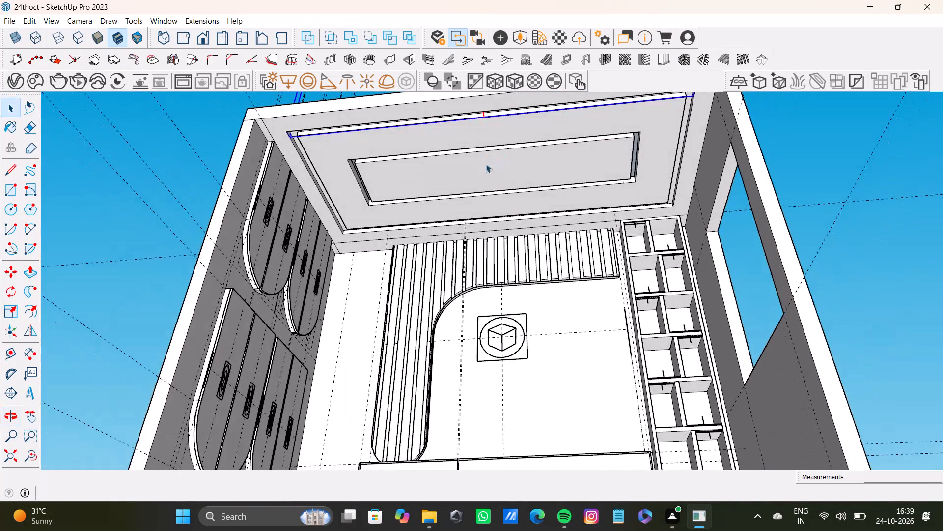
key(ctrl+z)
Draw a V-Ray rectangle light along the outer ceiling recess's long side opposite the fluted wall, from the wardrobe end to the far corner.
scroll(318, 173, down, 4)
shift+middle_drag(326, 165, 307, 154)
click(296, 82)
scroll(300, 229, up, 7)
shift+middle_drag(349, 256, 403, 300)
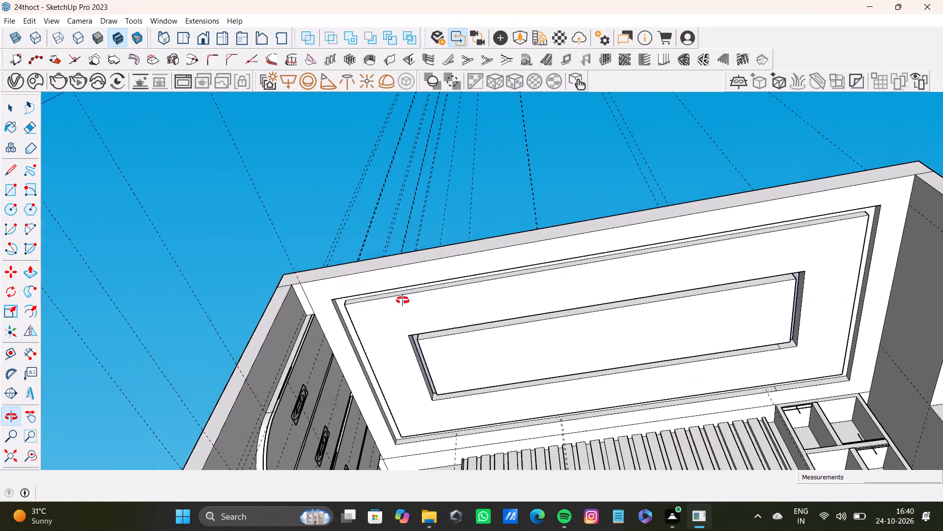
shift+middle_drag(403, 300, 444, 248)
scroll(394, 263, up, 11)
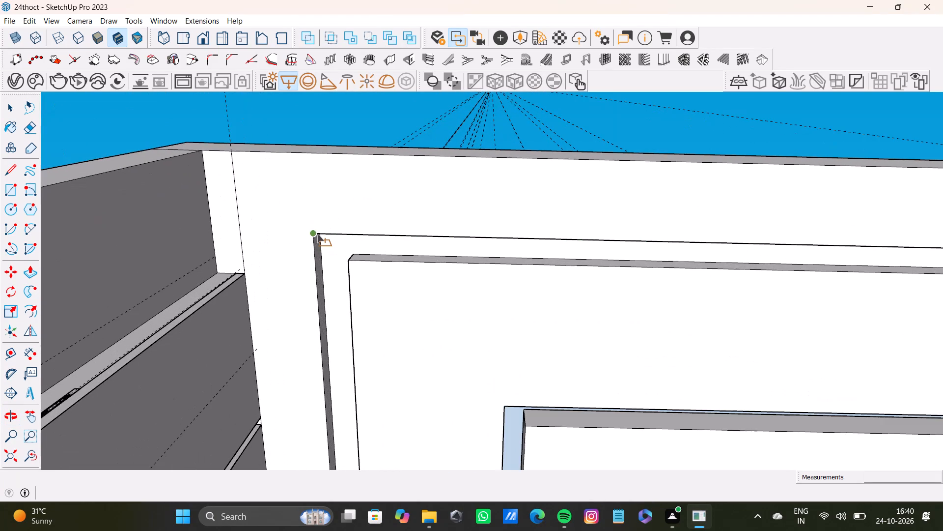
click(317, 234)
scroll(459, 268, down, 3)
shift+middle_drag(568, 255, 217, 292)
scroll(381, 287, down, 6)
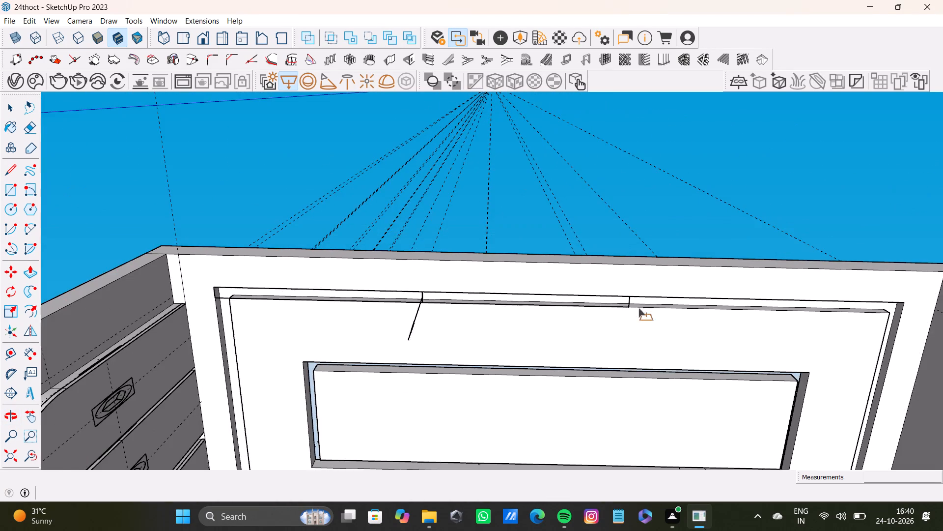
scroll(640, 311, down, 3)
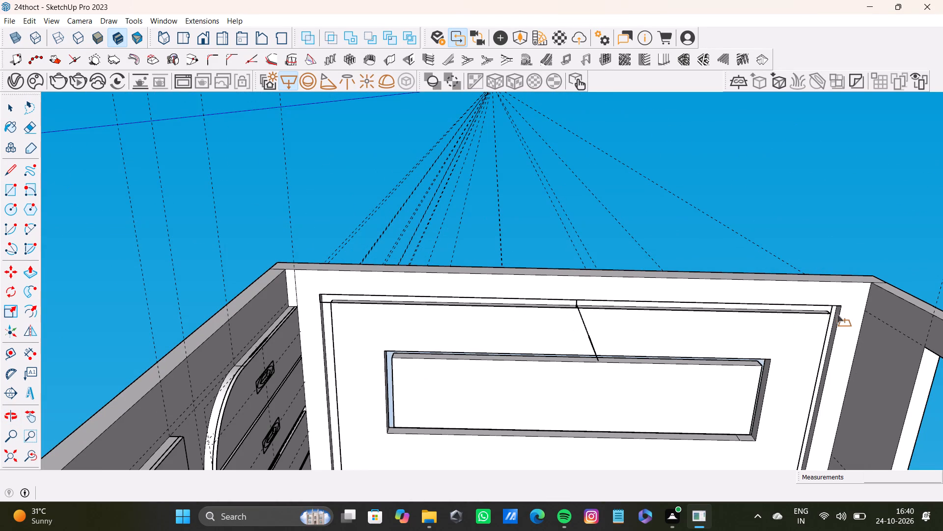
click(841, 314)
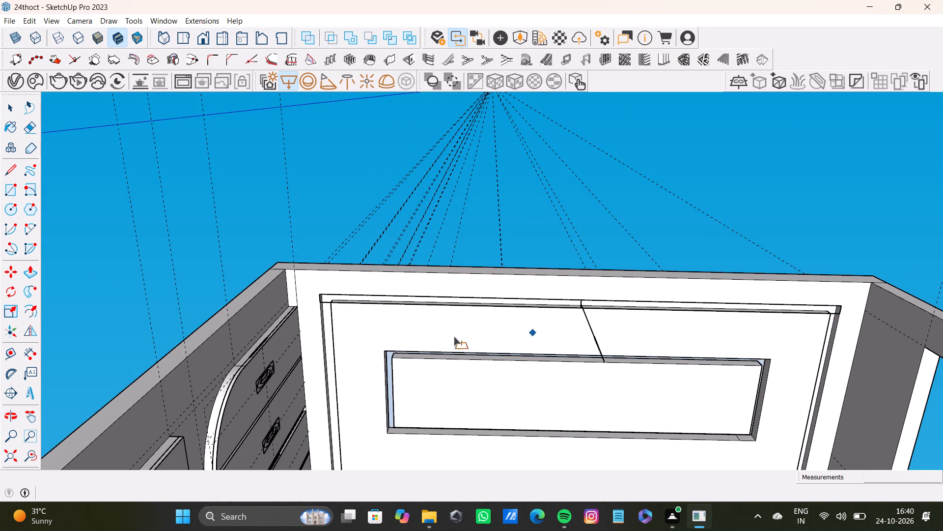
scroll(449, 344, down, 5)
middle_drag(449, 345, 385, 425)
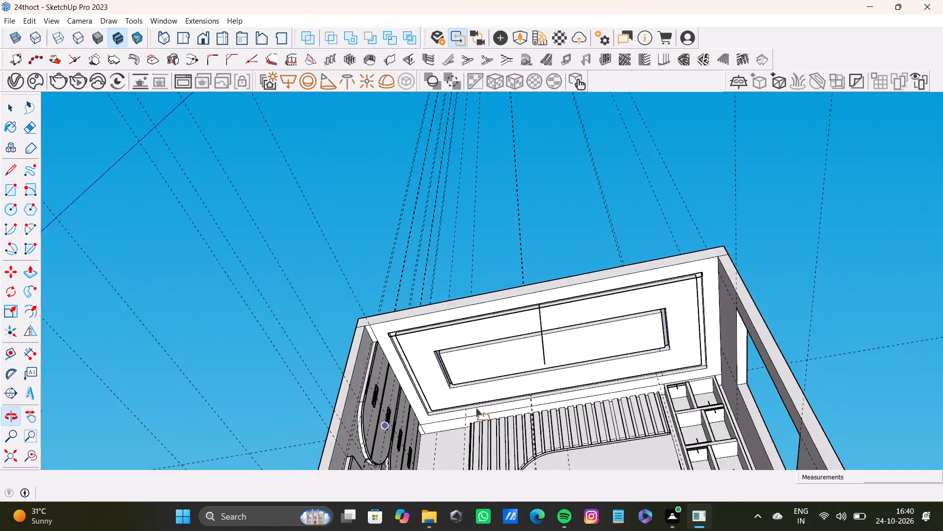
Lower the new rectangle light 0.5" along the blue axis so it sits off the recess surface.
scroll(635, 317, up, 15)
key(space)
middle_drag(505, 302, 365, 313)
scroll(378, 336, up, 3)
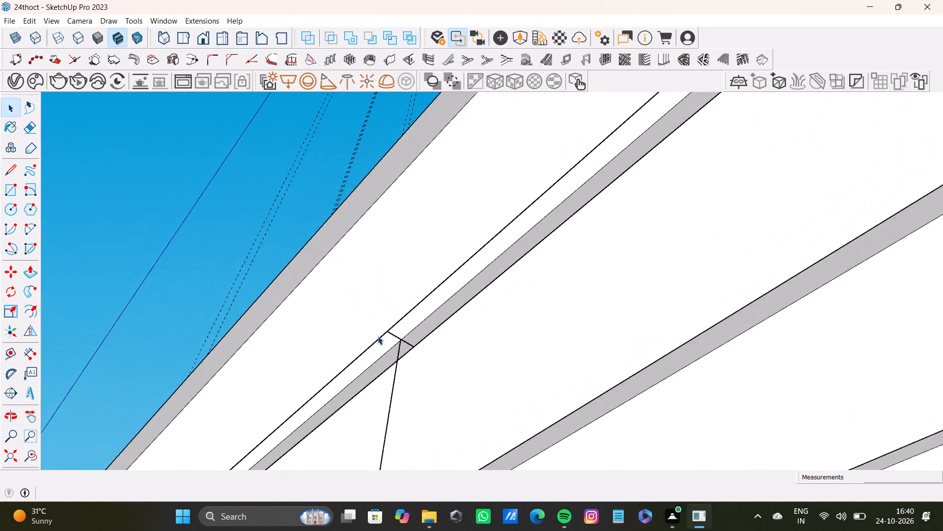
scroll(378, 336, up, 3)
click(405, 341)
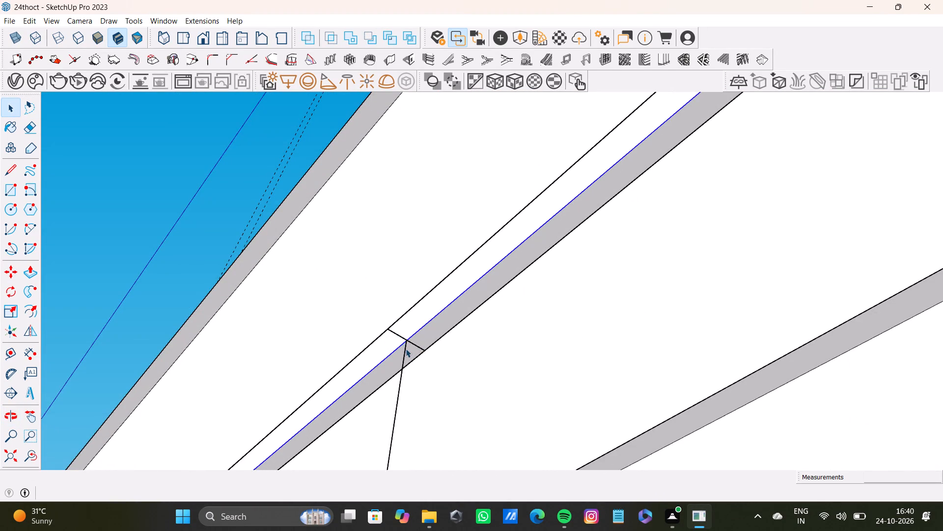
click(406, 349)
scroll(406, 349, down, 4)
shift+middle_drag(409, 301, 391, 307)
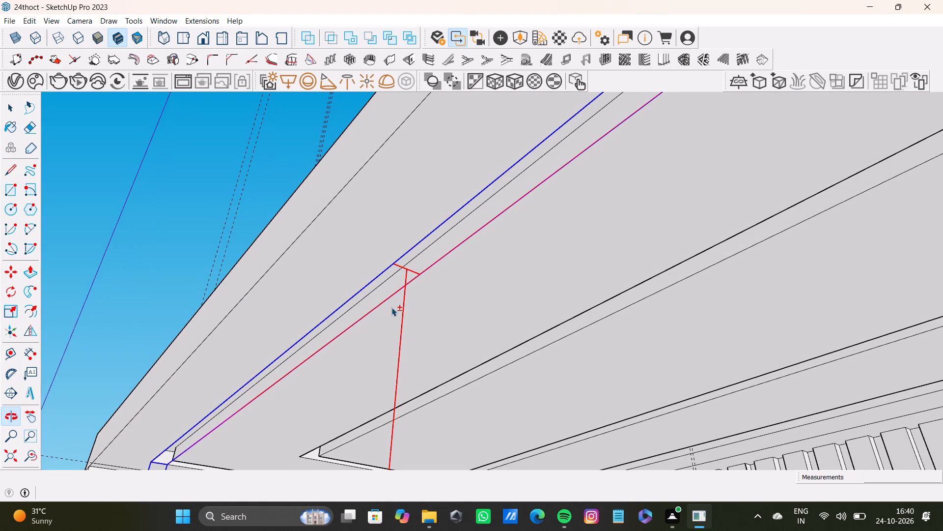
key(m)
scroll(402, 297, up, 7)
click(413, 256)
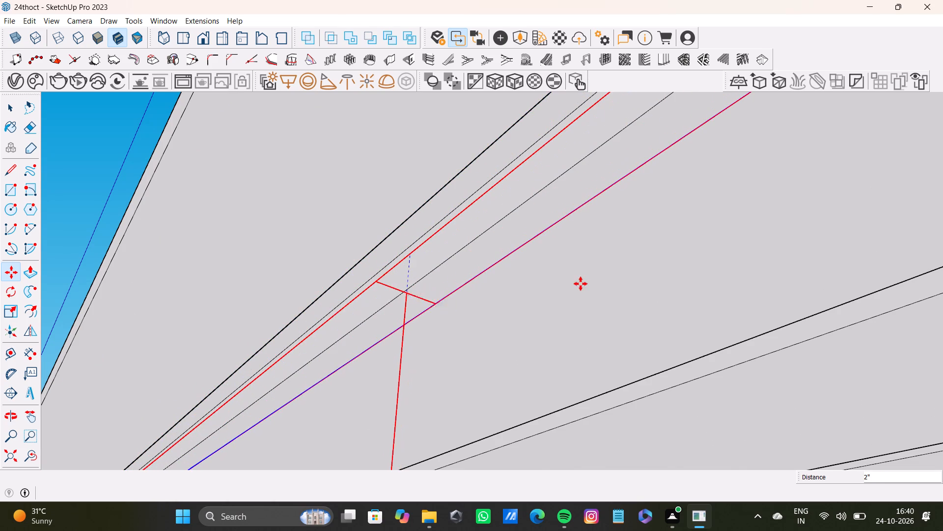
key(Up)
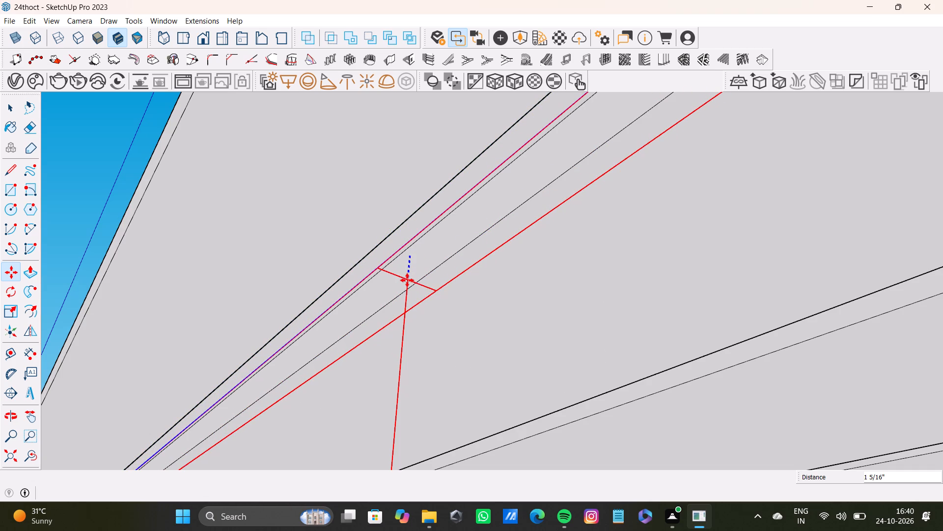
text(0.5)
key(shift+quotedbl)
key(Return)
key(space)
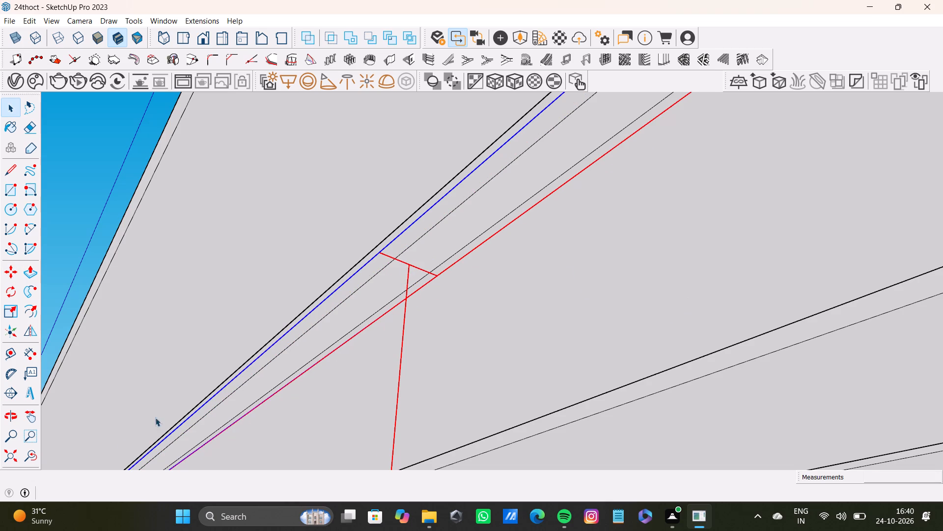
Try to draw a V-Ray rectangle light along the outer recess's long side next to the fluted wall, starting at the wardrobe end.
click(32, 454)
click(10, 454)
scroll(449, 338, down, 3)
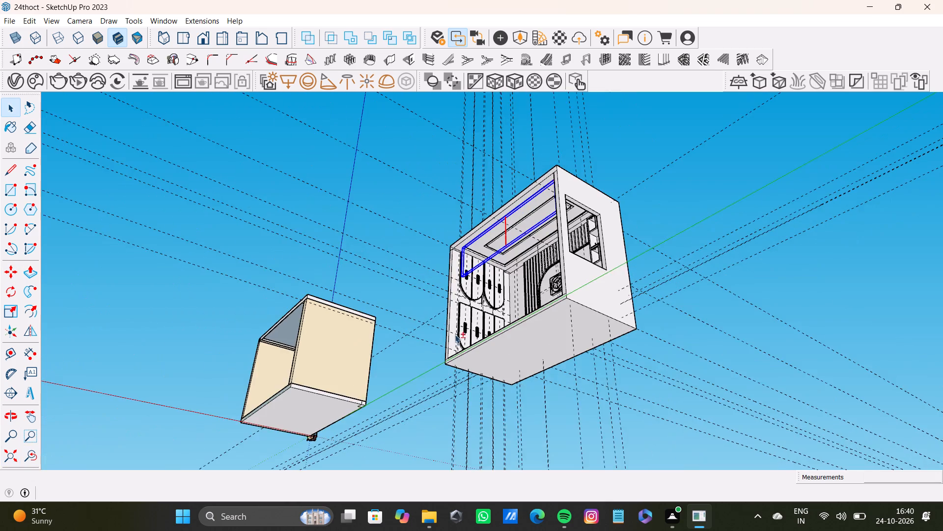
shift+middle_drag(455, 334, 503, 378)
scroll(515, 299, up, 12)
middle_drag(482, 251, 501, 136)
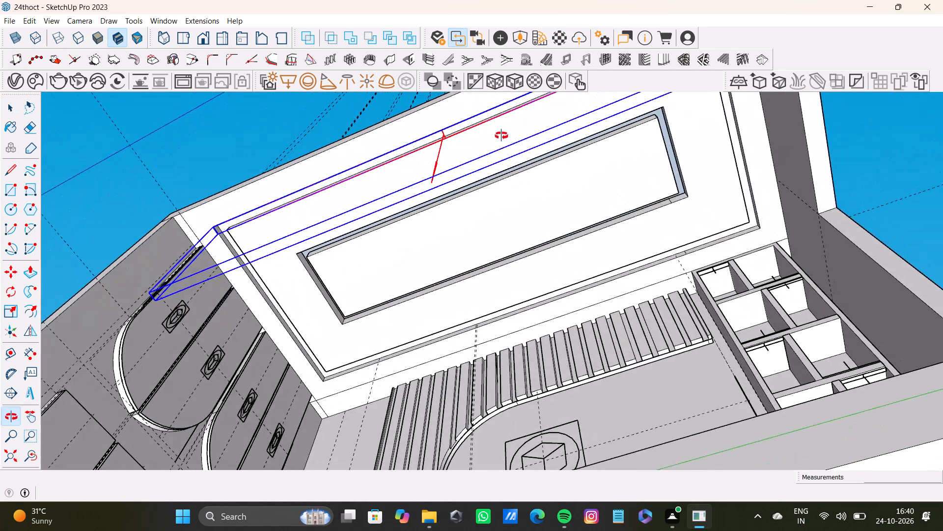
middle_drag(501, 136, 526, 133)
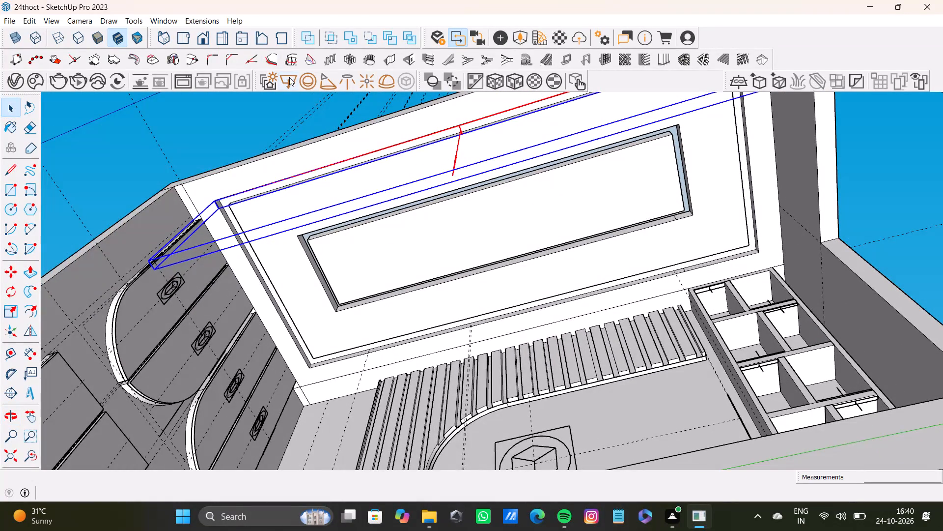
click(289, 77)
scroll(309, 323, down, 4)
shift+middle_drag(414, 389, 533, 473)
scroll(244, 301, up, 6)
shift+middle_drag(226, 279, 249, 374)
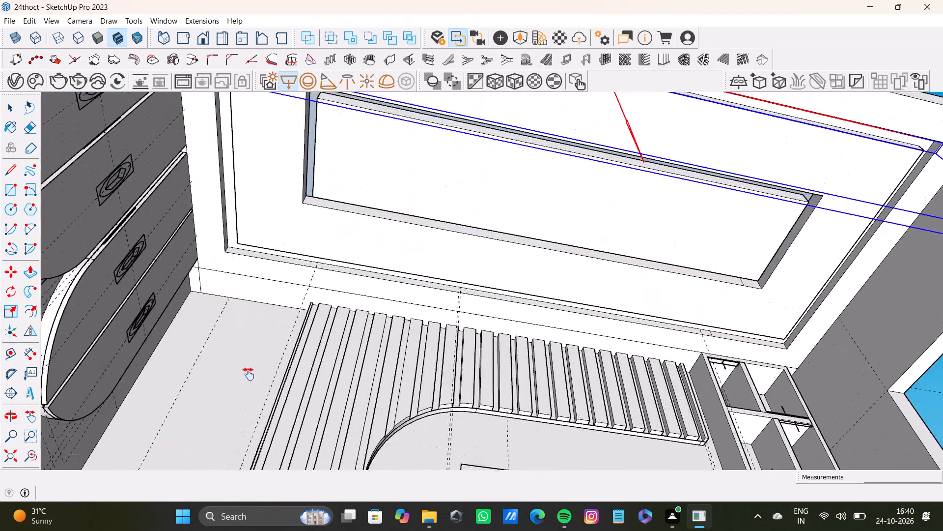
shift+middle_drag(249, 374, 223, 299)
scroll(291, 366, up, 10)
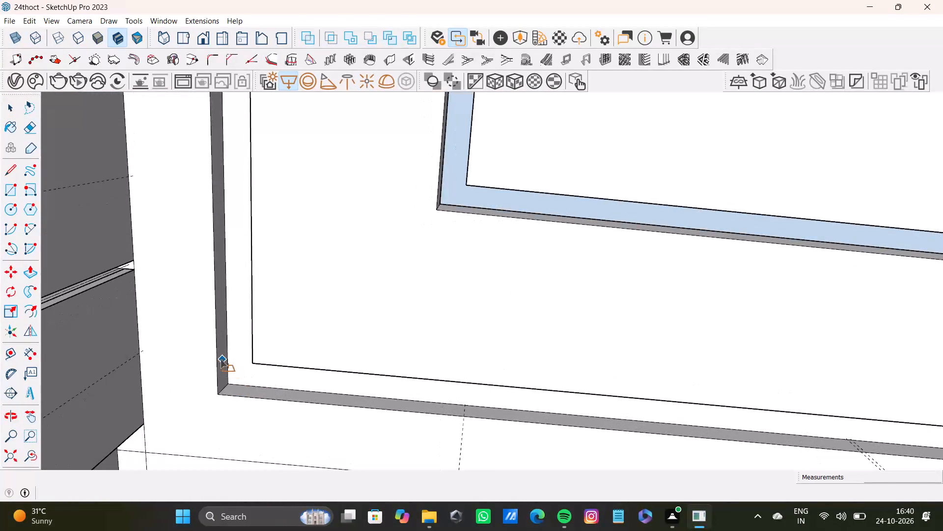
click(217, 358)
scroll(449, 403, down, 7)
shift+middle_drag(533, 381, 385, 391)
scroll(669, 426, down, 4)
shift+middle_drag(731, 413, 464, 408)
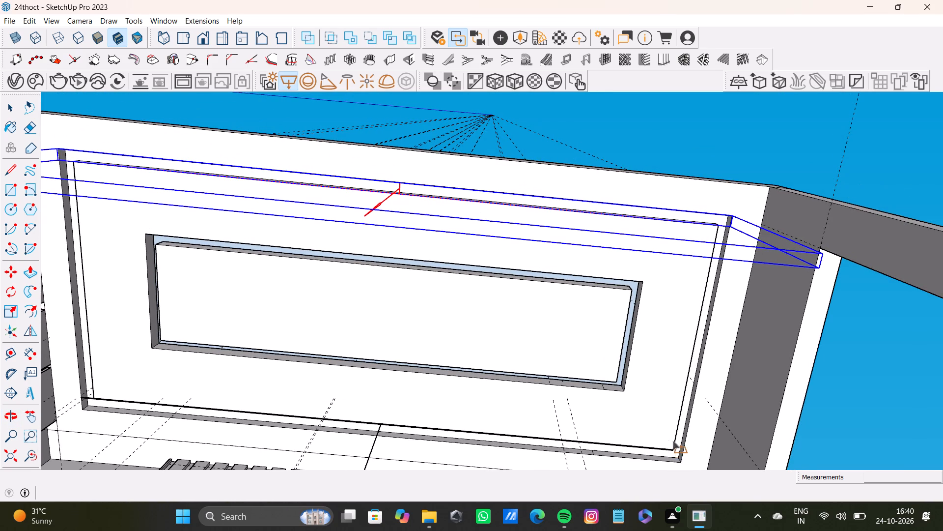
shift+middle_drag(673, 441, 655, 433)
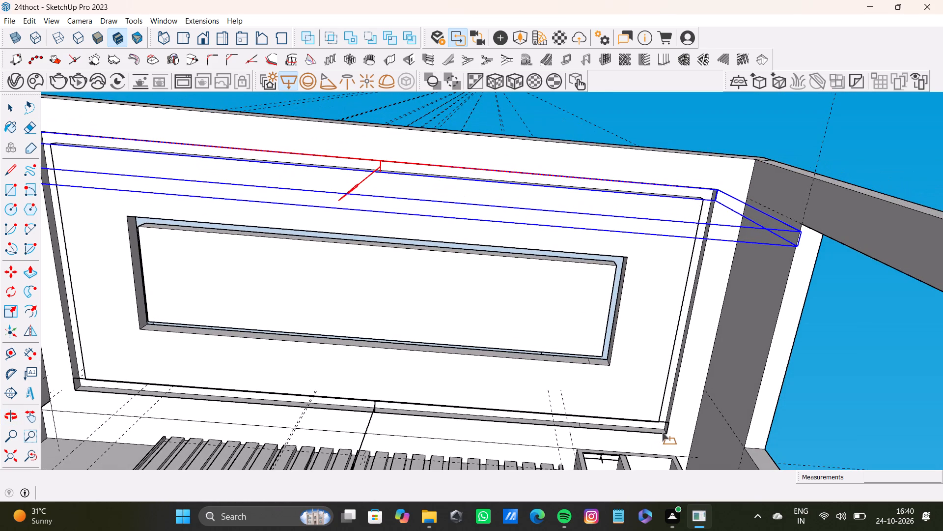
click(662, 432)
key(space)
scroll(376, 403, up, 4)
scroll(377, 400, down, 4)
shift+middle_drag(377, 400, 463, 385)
Draw a V-Ray rectangle light between the end corners of the outer recess's long side next to the fluted wall.
click(290, 81)
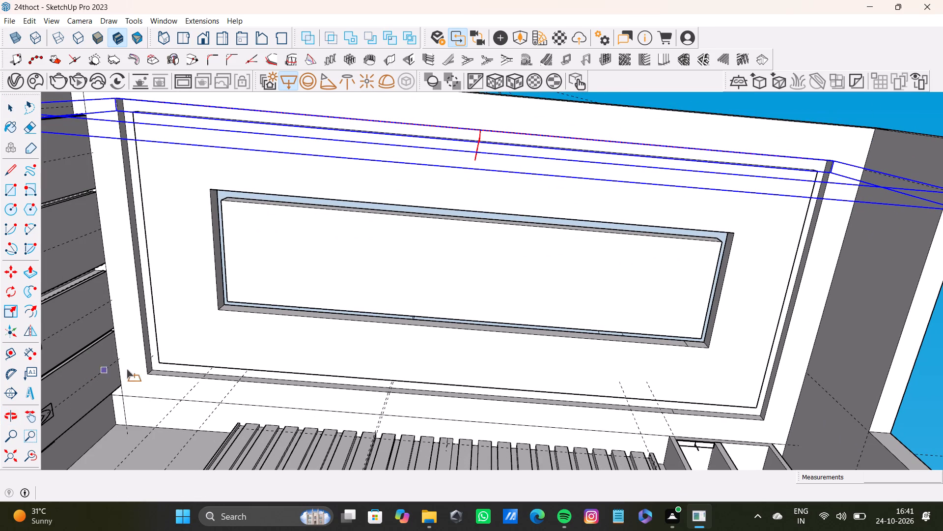
click(146, 357)
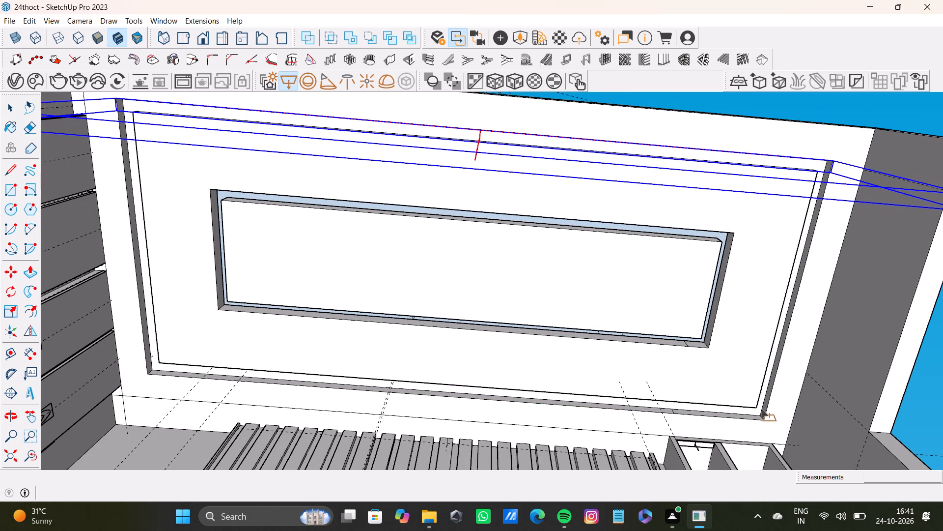
click(761, 420)
key(space)
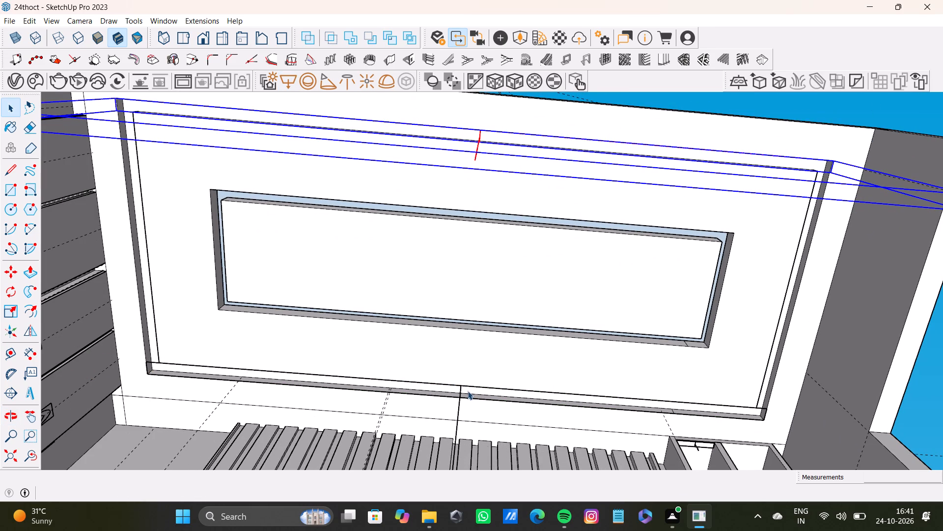
Select the rectangle light on the fluted-wall side and lower it 0.5" along the blue axis.
click(460, 393)
middle_drag(470, 396, 462, 359)
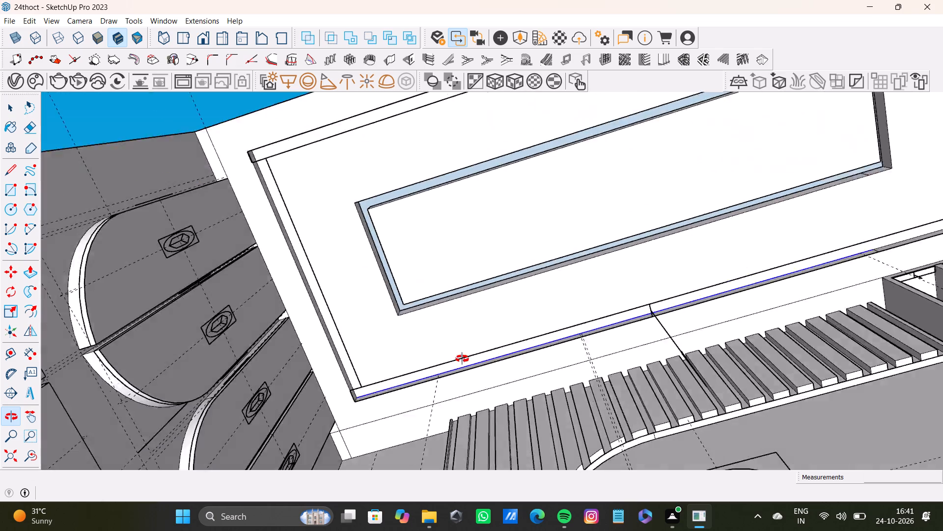
middle_drag(462, 359, 436, 369)
scroll(620, 297, up, 7)
shift+middle_drag(683, 222, 493, 365)
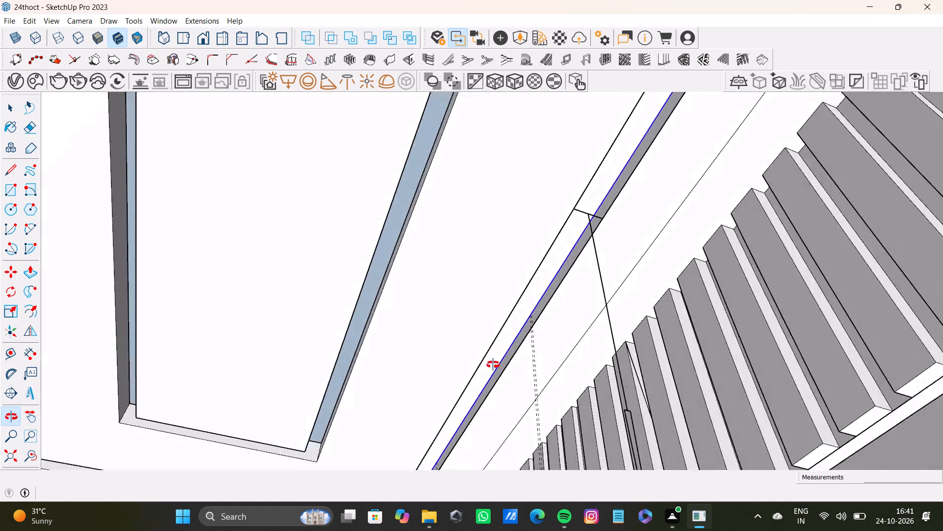
shift+middle_drag(493, 365, 493, 405)
scroll(604, 210, up, 6)
click(623, 199)
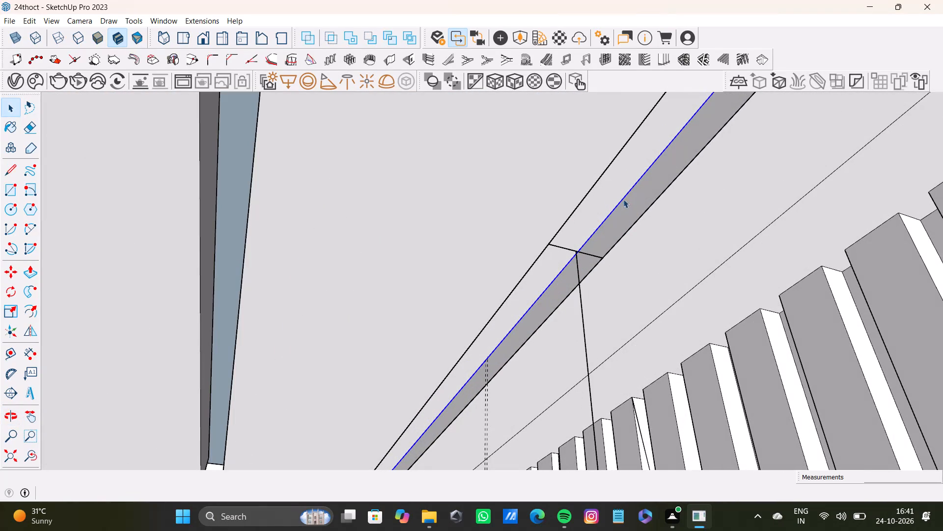
click(593, 234)
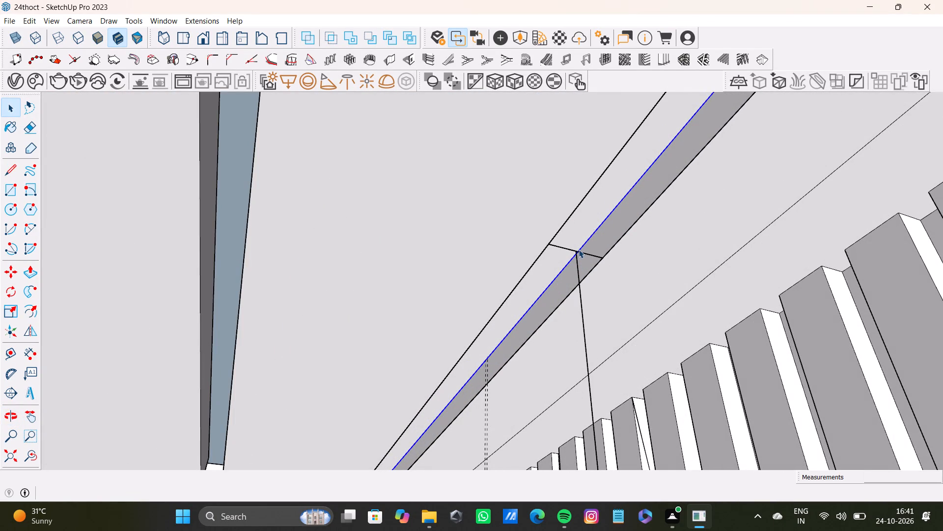
click(576, 251)
click(576, 255)
click(578, 254)
key(space)
click(585, 340)
key(m)
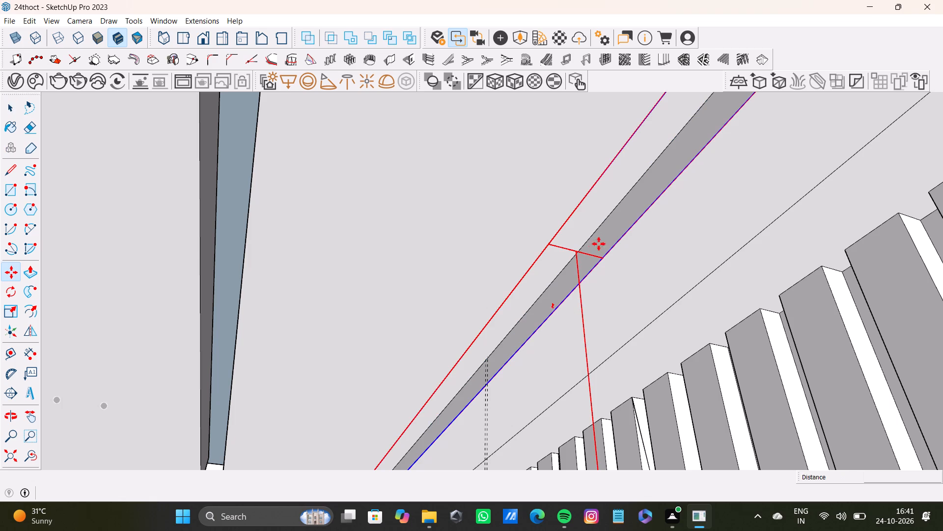
click(578, 257)
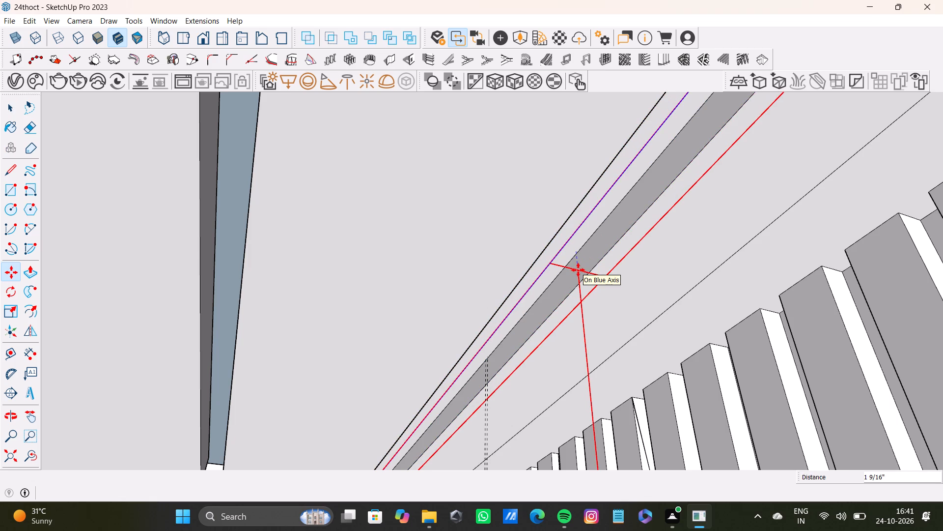
text(0.5)
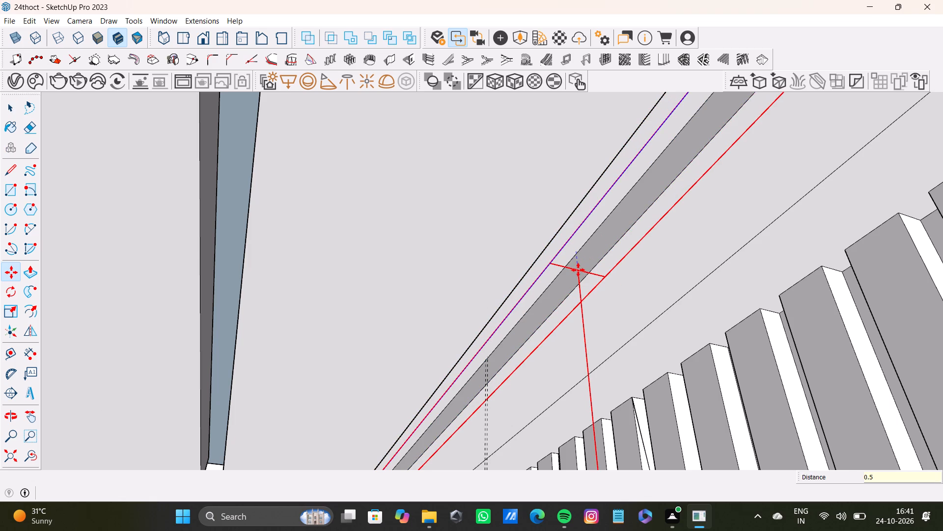
key(shift+quotedbl)
key(Return)
key(space)
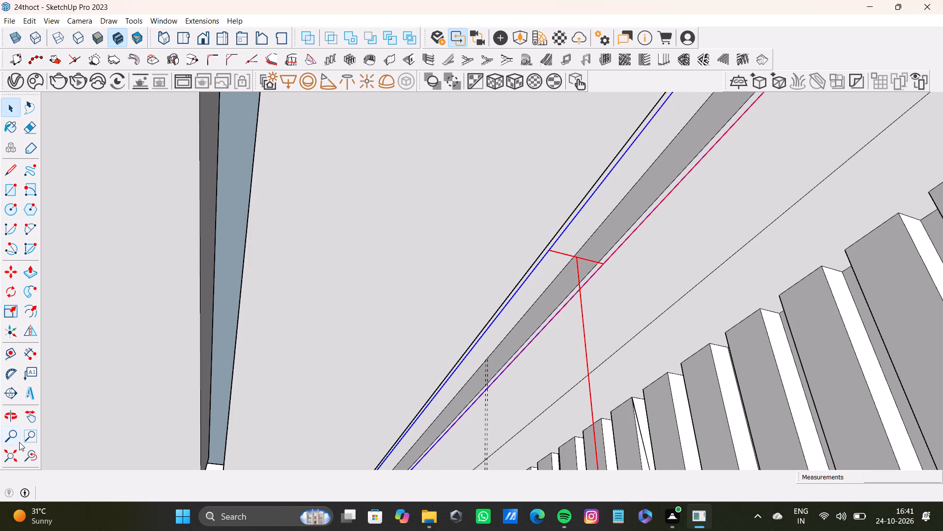
Deselect the light and inspect the whole room and the ceiling recess lights from several angles.
click(30, 451)
click(16, 457)
middle_drag(457, 375, 740, 471)
scroll(665, 322, up, 7)
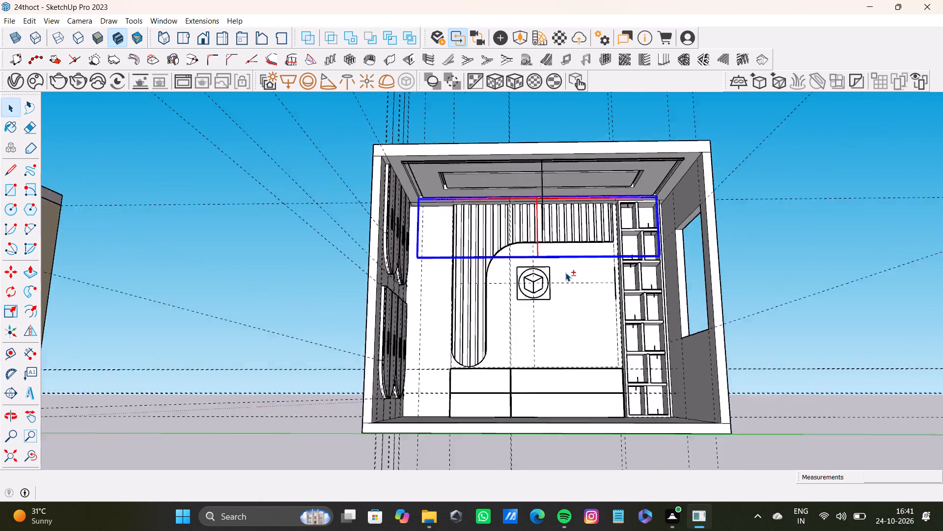
scroll(565, 272, up, 1)
shift+middle_drag(556, 264, 552, 206)
scroll(540, 226, down, 5)
shift+middle_drag(542, 238, 537, 309)
key(space)
click(554, 198)
scroll(534, 265, down, 4)
shift+middle_drag(535, 282, 612, 405)
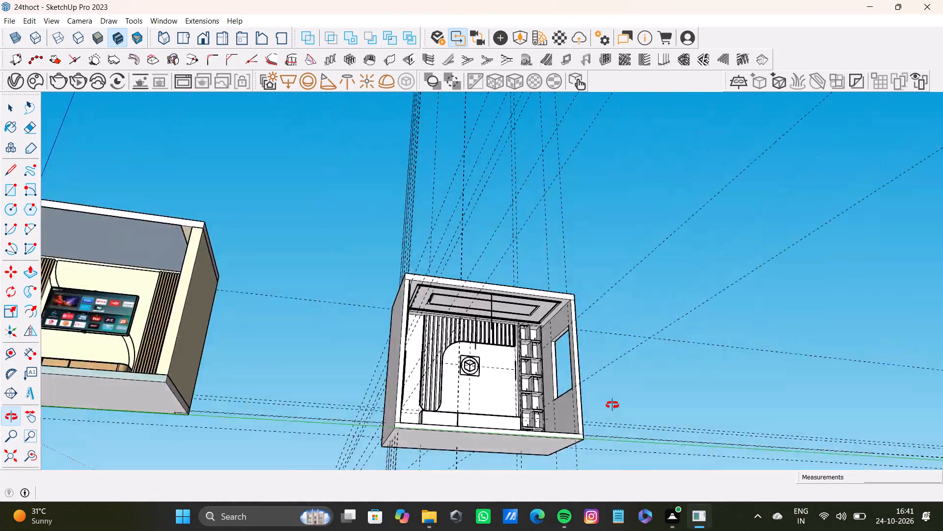
shift+middle_drag(612, 405, 430, 462)
scroll(533, 330, up, 7)
middle_drag(533, 330, 577, 333)
scroll(561, 346, down, 4)
shift+middle_drag(557, 342, 616, 295)
scroll(580, 301, up, 4)
shift+middle_drag(580, 301, 489, 251)
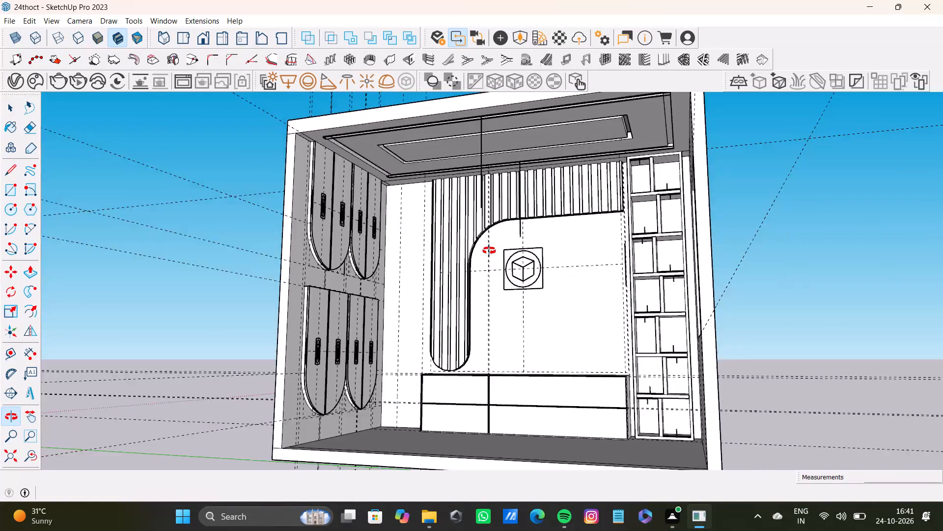
Select the front face and outer side faces of the first upper wardrobe shutter and paint them green with Color F07.
shift+middle_drag(489, 251, 421, 298)
scroll(351, 246, up, 7)
key(space)
double_click(293, 249)
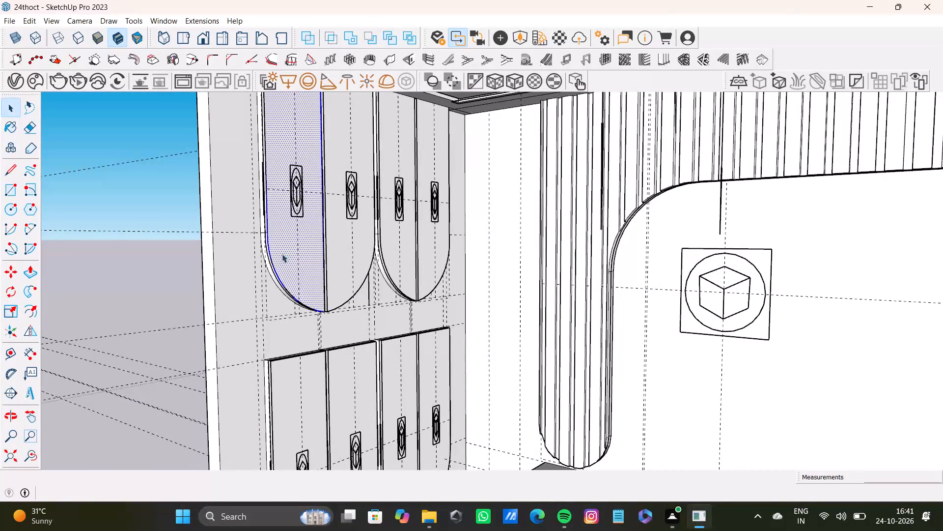
scroll(268, 256, up, 16)
shift+double_click(260, 229)
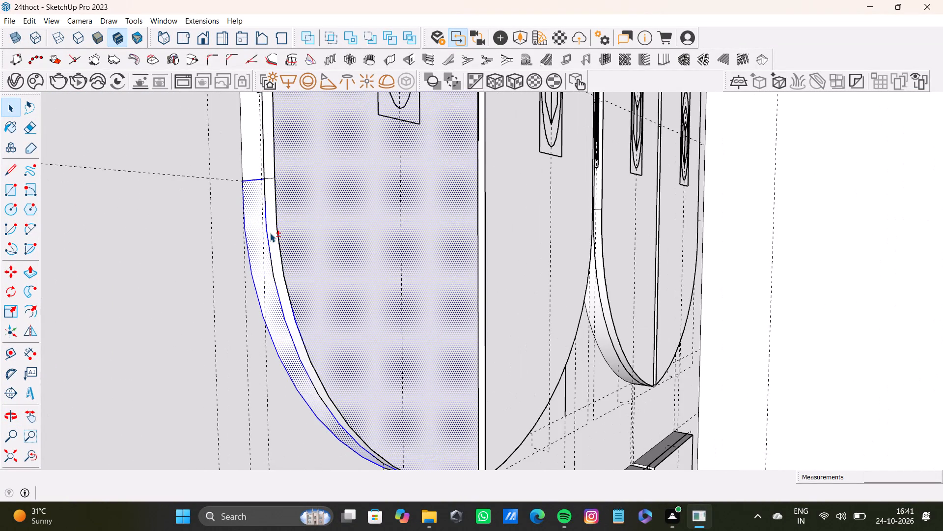
shift+click(270, 233)
shift+double_click(253, 154)
shift+click(270, 152)
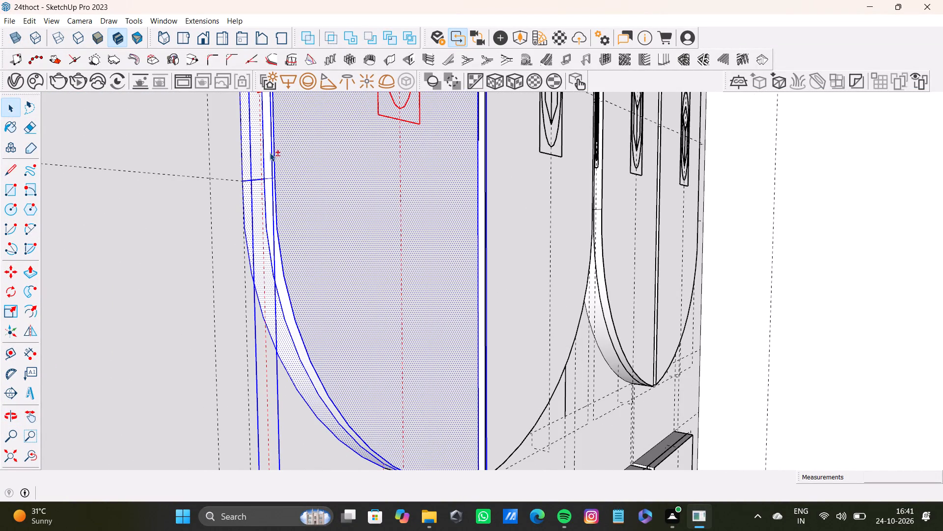
click(15, 129)
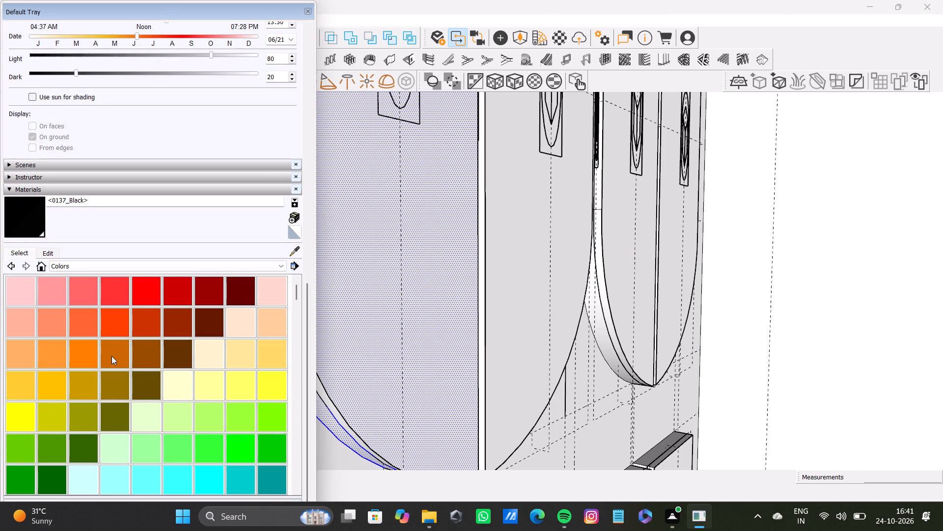
scroll(112, 356, down, 6)
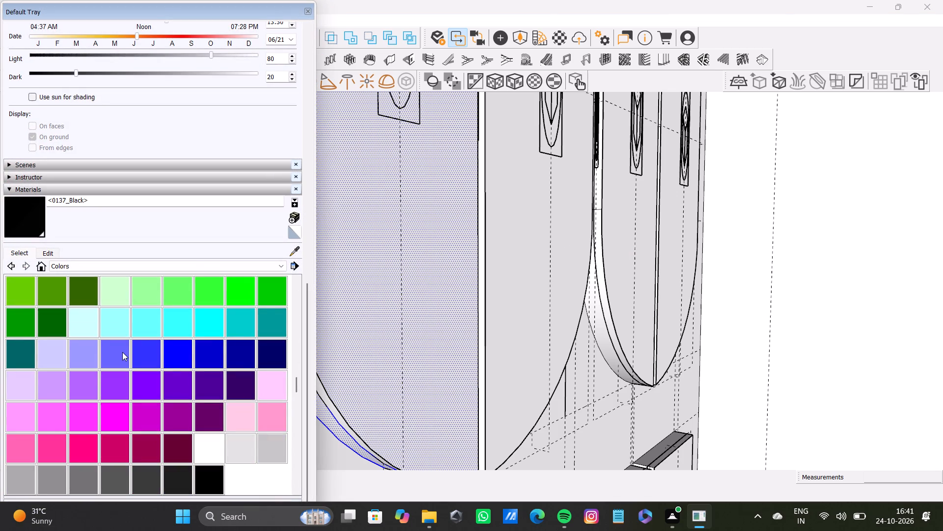
scroll(212, 369, down, 2)
scroll(211, 372, up, 5)
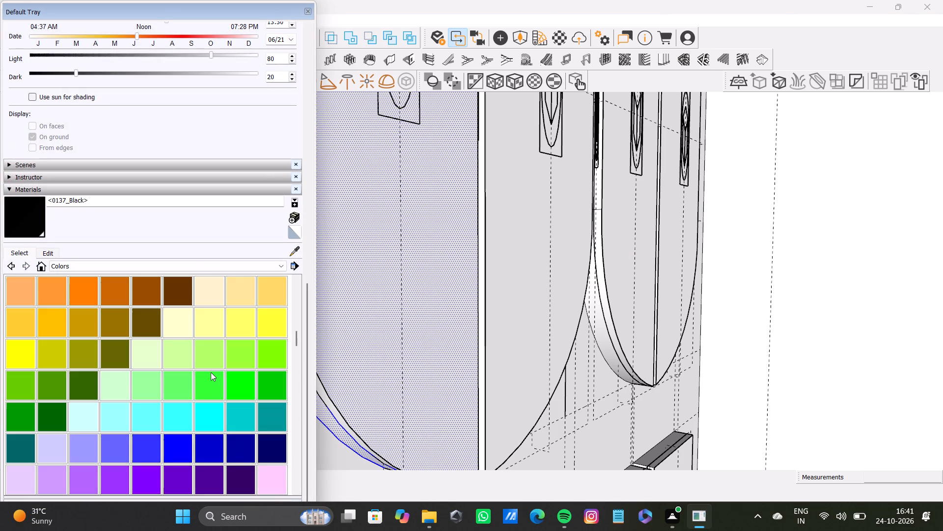
scroll(211, 372, up, 2)
scroll(204, 376, down, 3)
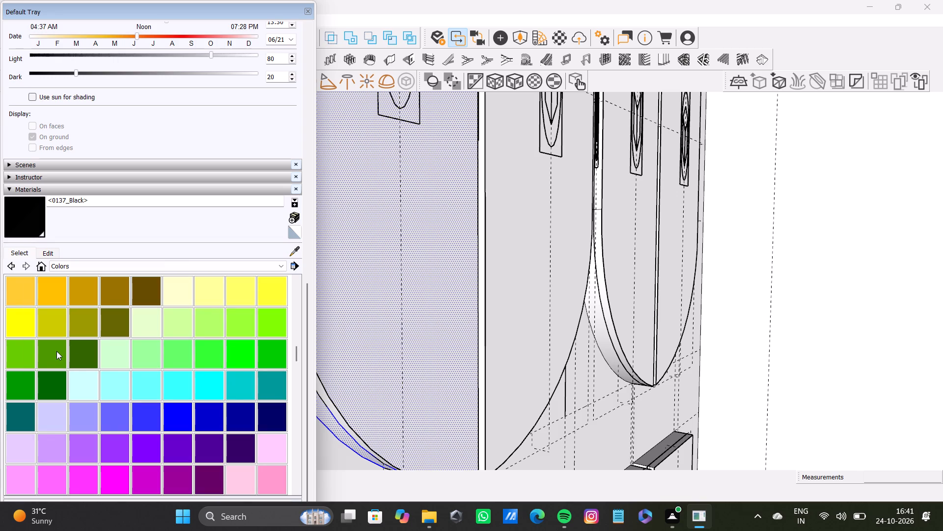
click(56, 351)
click(362, 324)
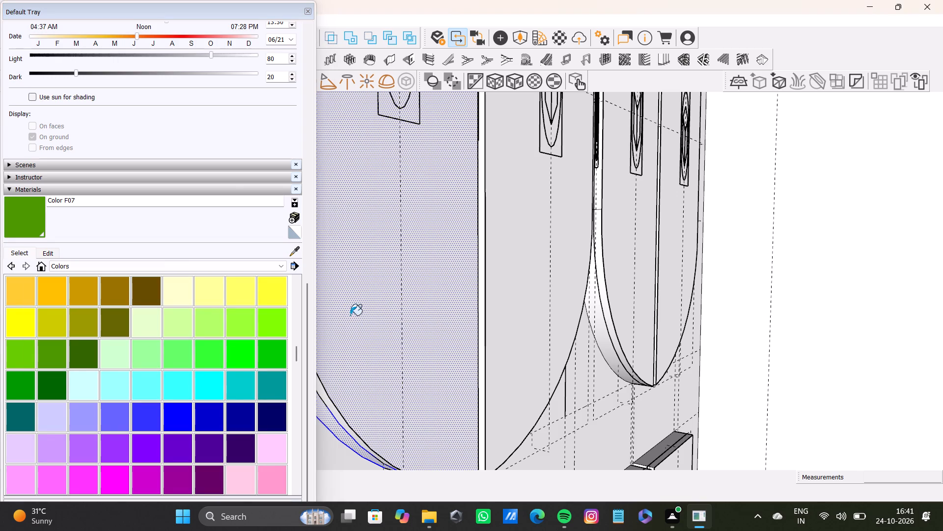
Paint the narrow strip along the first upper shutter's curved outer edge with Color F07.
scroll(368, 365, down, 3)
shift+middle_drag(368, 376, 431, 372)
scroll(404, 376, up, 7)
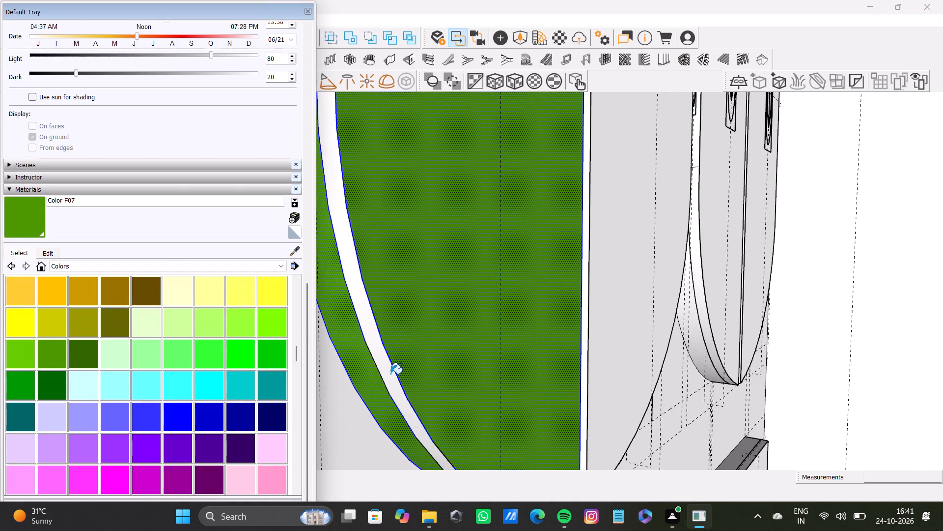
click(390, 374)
Paint the narrow strip along the first upper shutter's curved outer edge pale yellow with Color E02.
scroll(390, 376, down, 9)
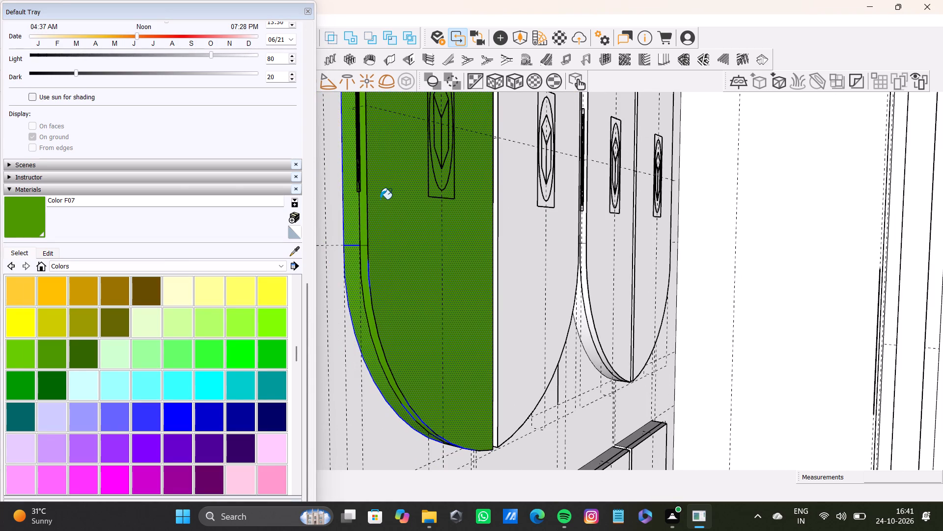
click(211, 288)
scroll(365, 286, up, 6)
click(365, 286)
scroll(370, 286, down, 6)
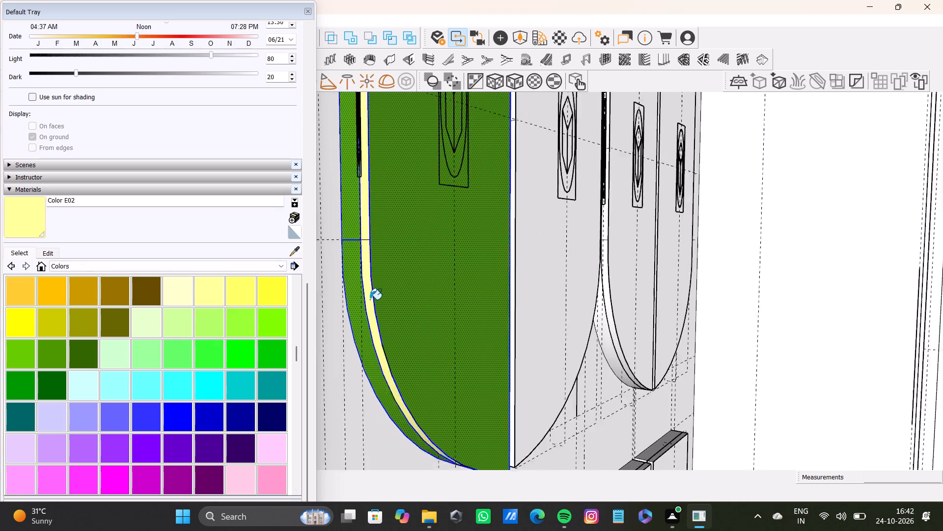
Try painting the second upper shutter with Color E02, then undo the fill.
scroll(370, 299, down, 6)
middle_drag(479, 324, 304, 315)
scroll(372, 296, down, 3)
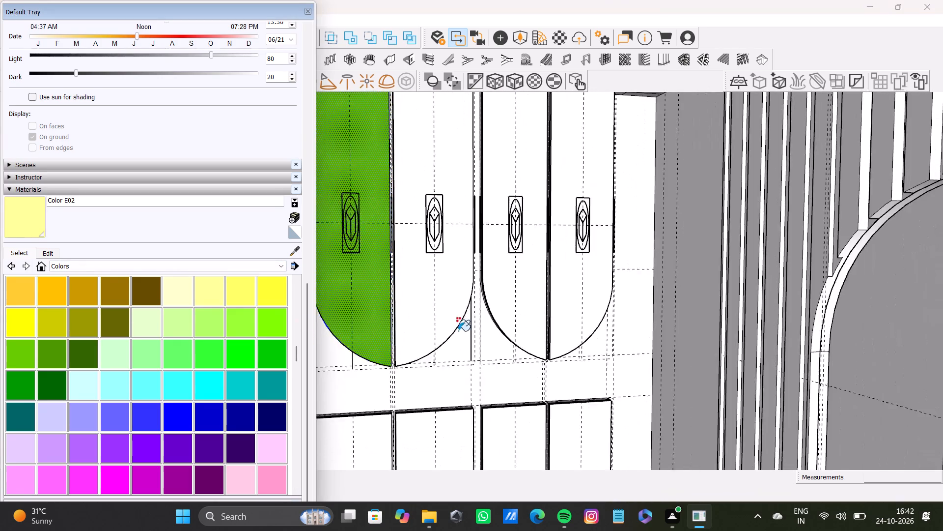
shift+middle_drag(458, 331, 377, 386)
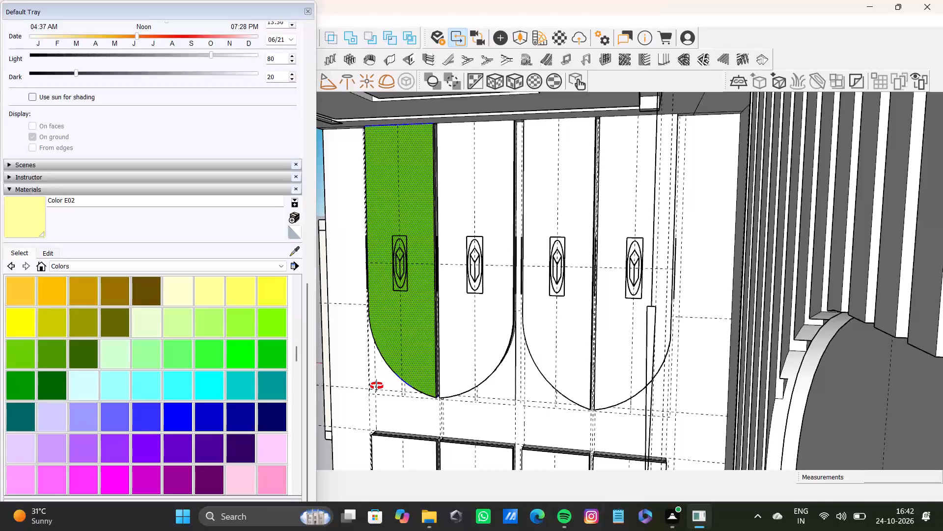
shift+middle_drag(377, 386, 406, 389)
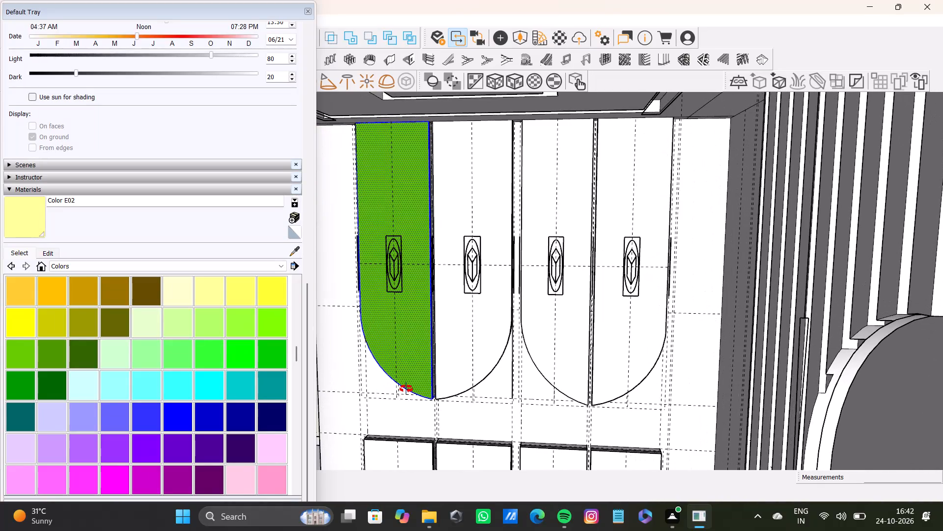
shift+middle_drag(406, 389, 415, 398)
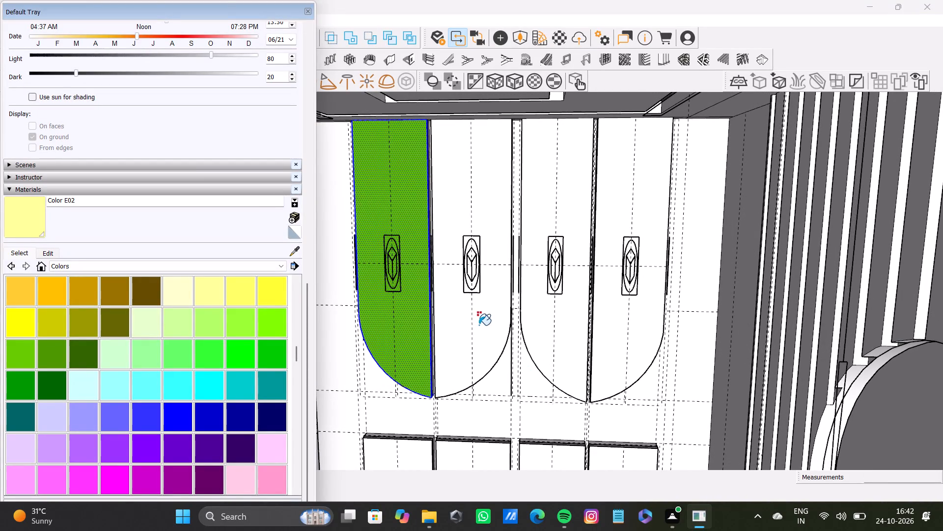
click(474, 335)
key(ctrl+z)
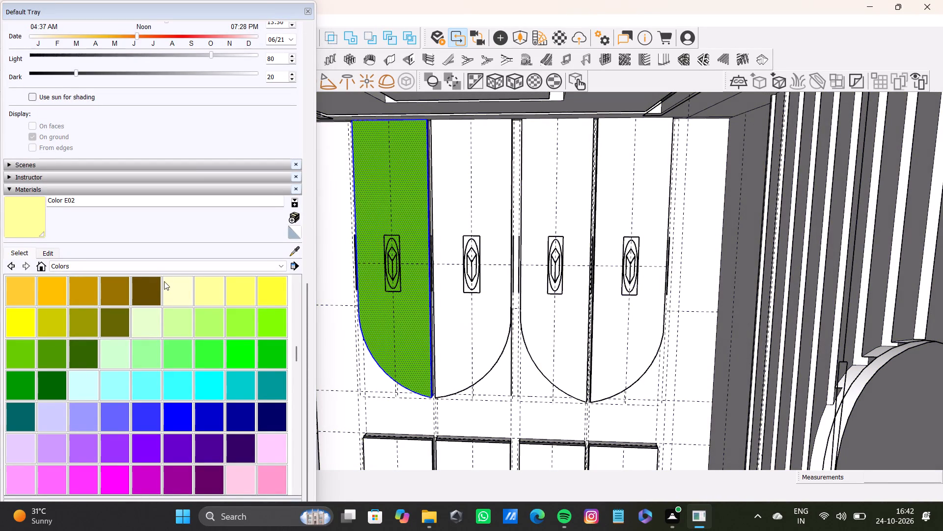
Sample the green Color F07 from the first upper shutter's front face.
click(294, 252)
click(413, 320)
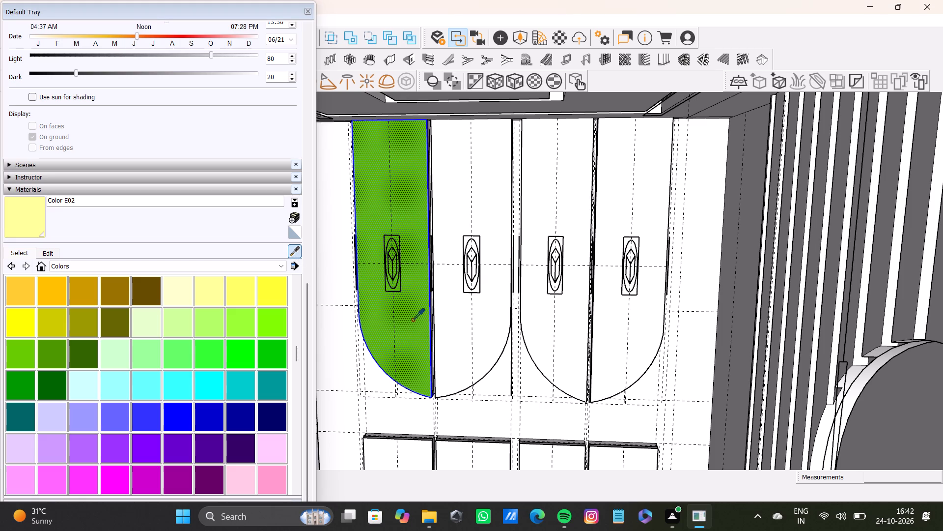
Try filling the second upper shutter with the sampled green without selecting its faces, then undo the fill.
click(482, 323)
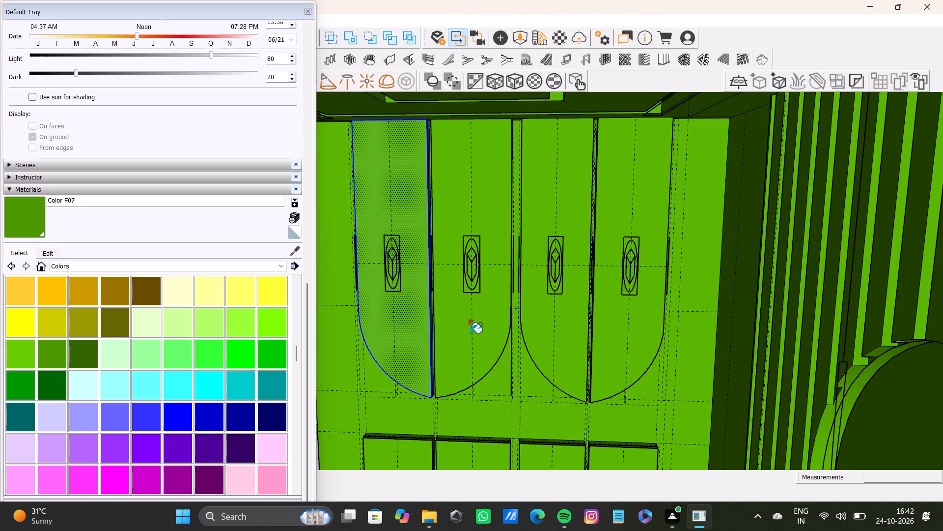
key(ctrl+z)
Select the second upper shutter's front face, curved outer side faces and inner side face, and paint them with Color F07.
scroll(472, 336, up, 9)
middle_drag(479, 335, 449, 335)
key(space)
double_click(463, 320)
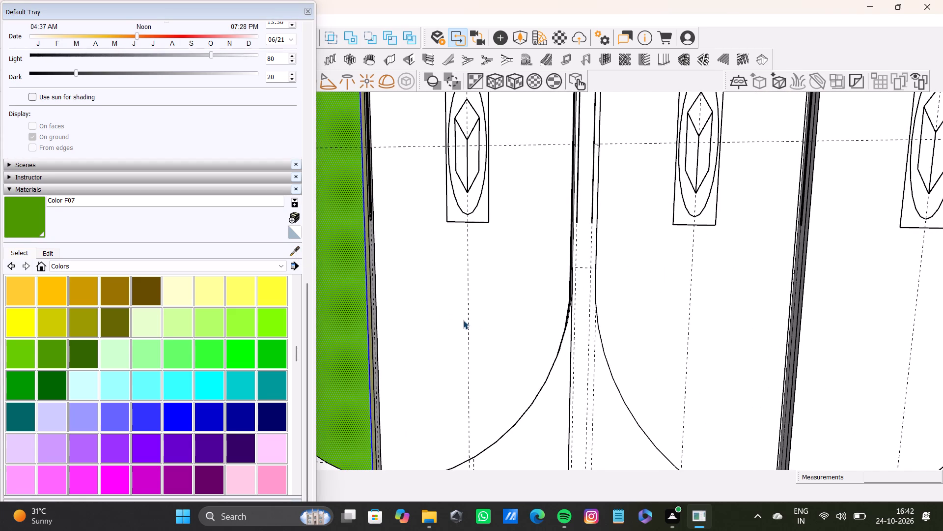
scroll(527, 340, down, 4)
shift+middle_drag(527, 340, 492, 363)
shift+scroll(637, 355, up, 7)
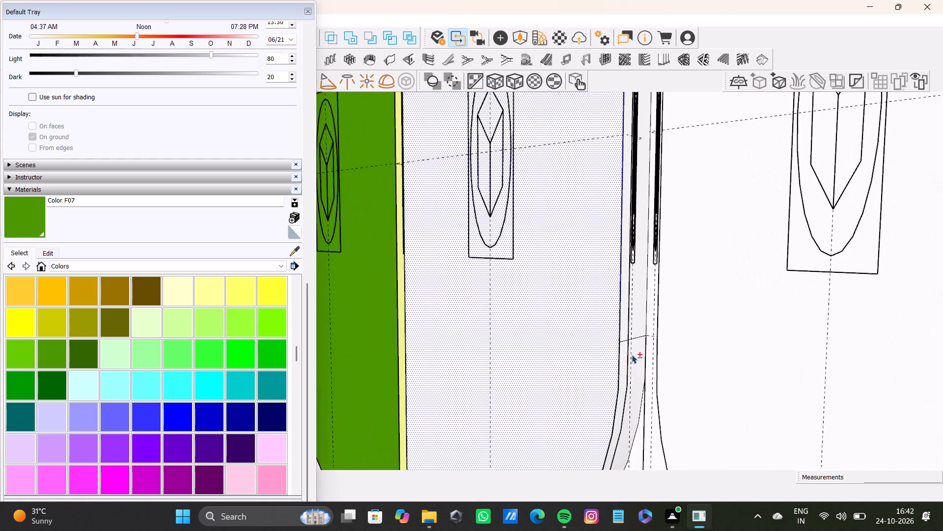
shift+scroll(632, 354, down, 8)
shift+scroll(631, 347, up, 10)
shift+click(634, 328)
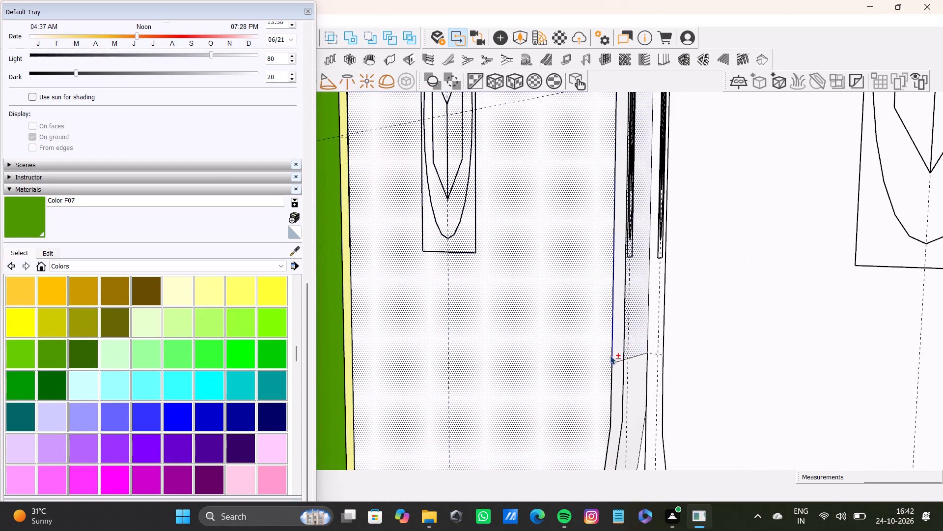
shift+click(633, 370)
shift+scroll(625, 371, down, 4)
shift+middle_drag(625, 371, 629, 210)
shift+scroll(631, 324, down, 4)
shift+middle_drag(623, 352, 622, 431)
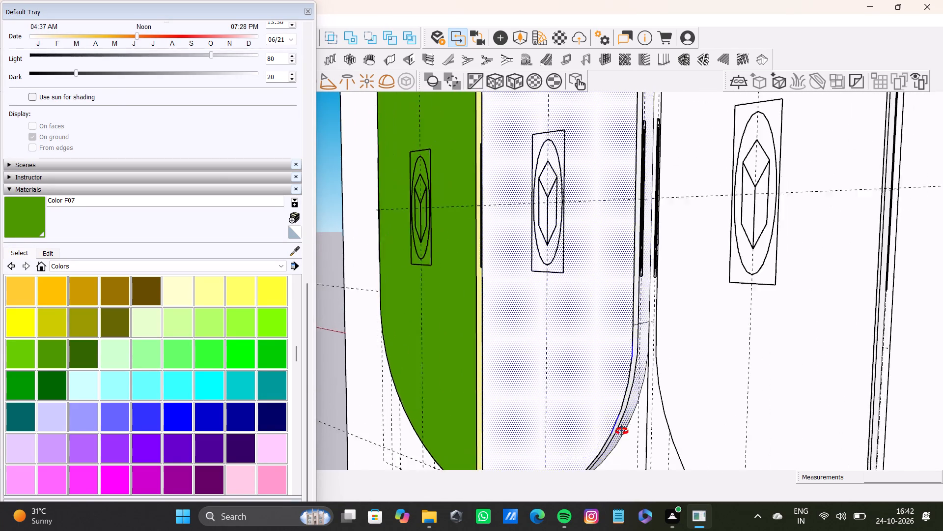
shift+middle_drag(622, 431, 775, 427)
scroll(544, 357, down, 4)
middle_drag(542, 357, 670, 374)
scroll(503, 353, up, 15)
middle_drag(495, 338, 475, 334)
shift+scroll(466, 343, up, 7)
shift+click(453, 349)
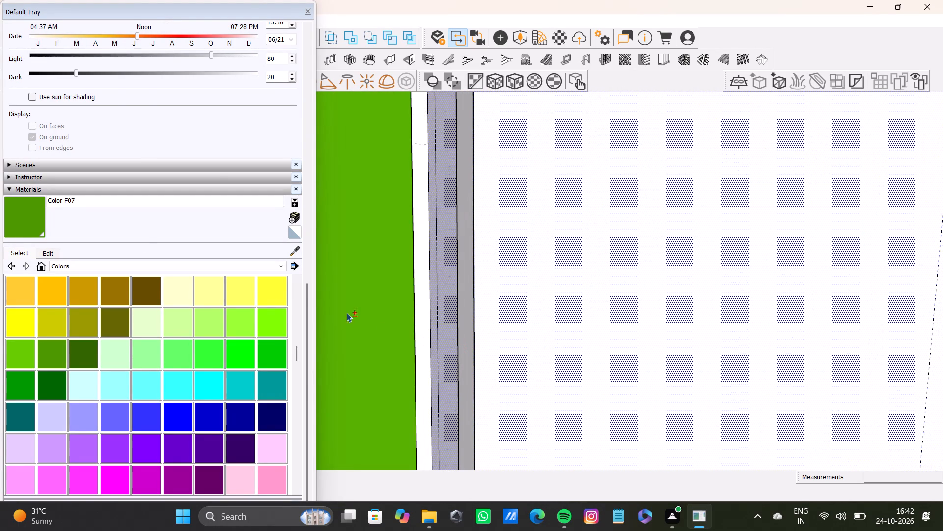
shift+click(32, 220)
shift+click(453, 284)
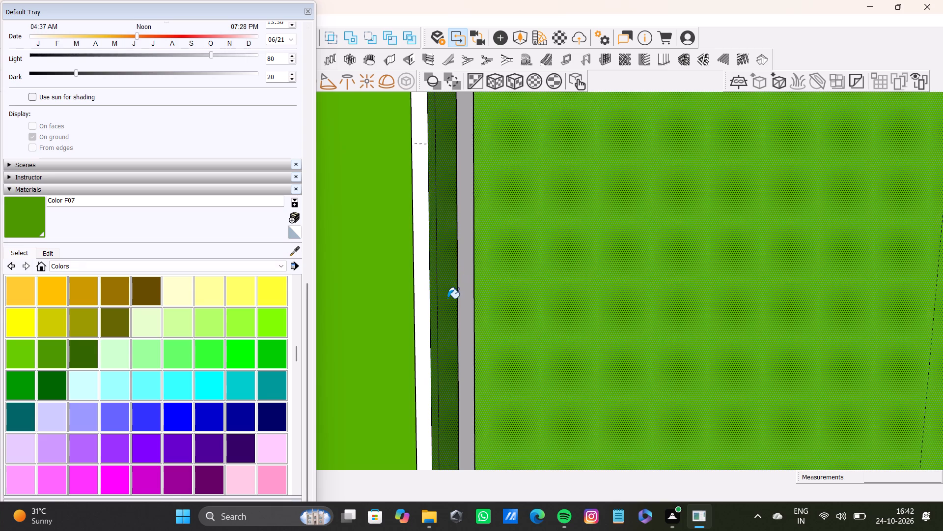
Sample Color E02 from the first shutter's yellow edge strip and paint the second shutter's straight inner edge strip with it.
scroll(446, 311, down, 8)
scroll(195, 224, down, 8)
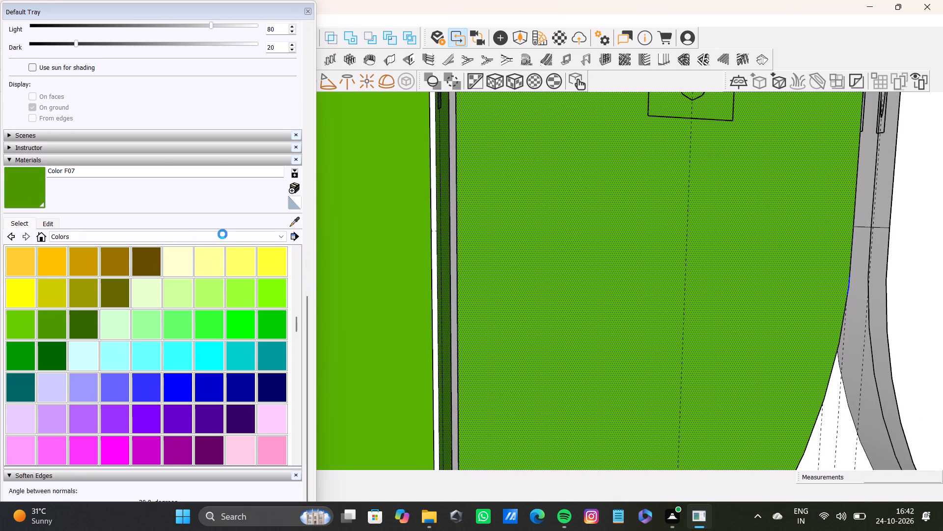
scroll(342, 251, down, 20)
scroll(342, 251, down, 12)
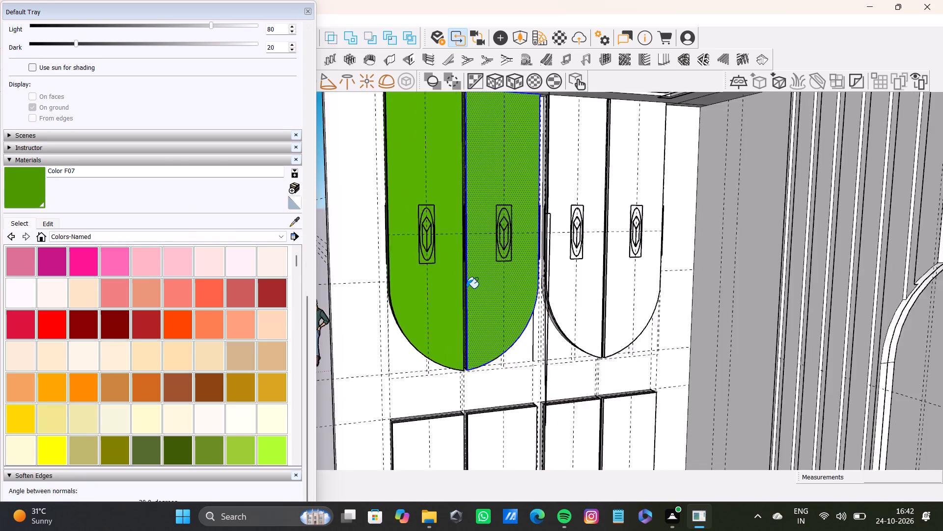
shift+middle_drag(467, 288, 630, 294)
scroll(374, 255, up, 13)
middle_drag(443, 263, 461, 244)
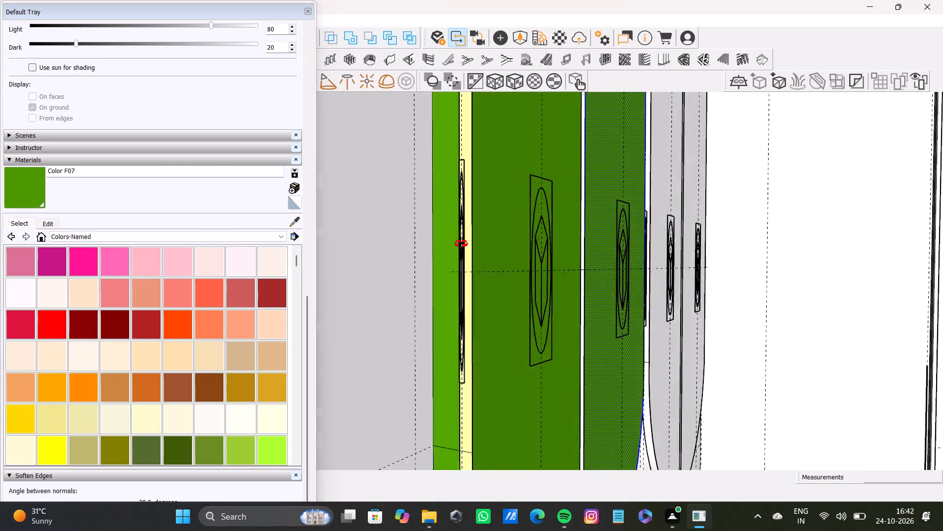
middle_drag(461, 244, 461, 241)
drag(288, 218, 299, 218)
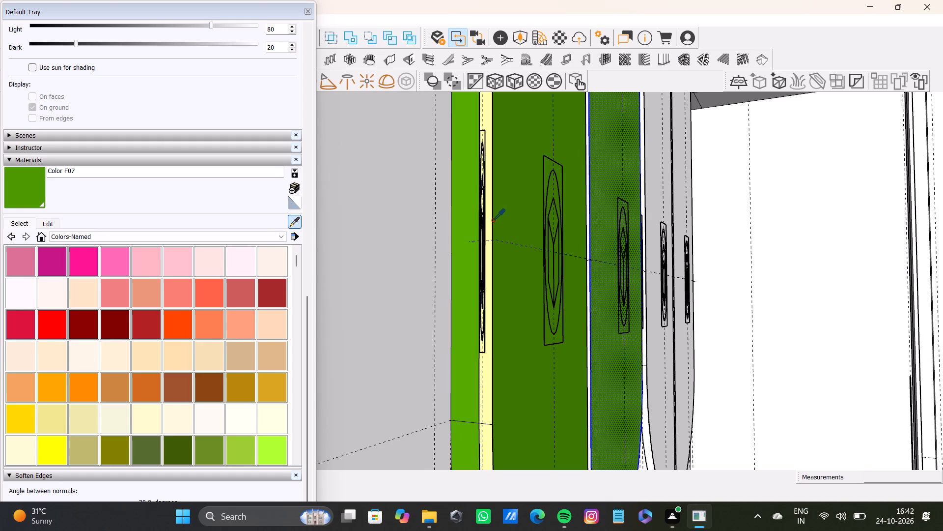
click(490, 221)
scroll(546, 263, down, 4)
middle_drag(583, 275, 457, 303)
scroll(471, 291, up, 11)
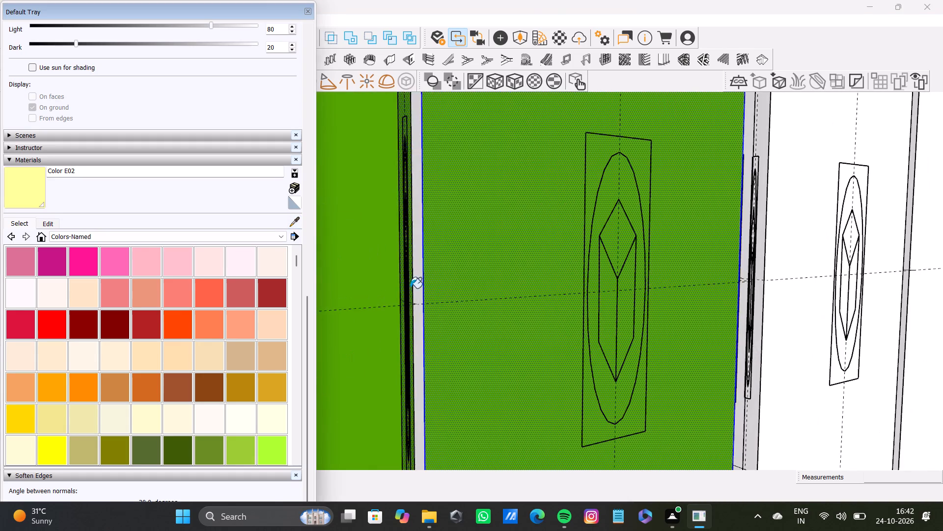
middle_drag(410, 288, 424, 289)
scroll(427, 288, up, 7)
click(448, 280)
scroll(449, 278, down, 6)
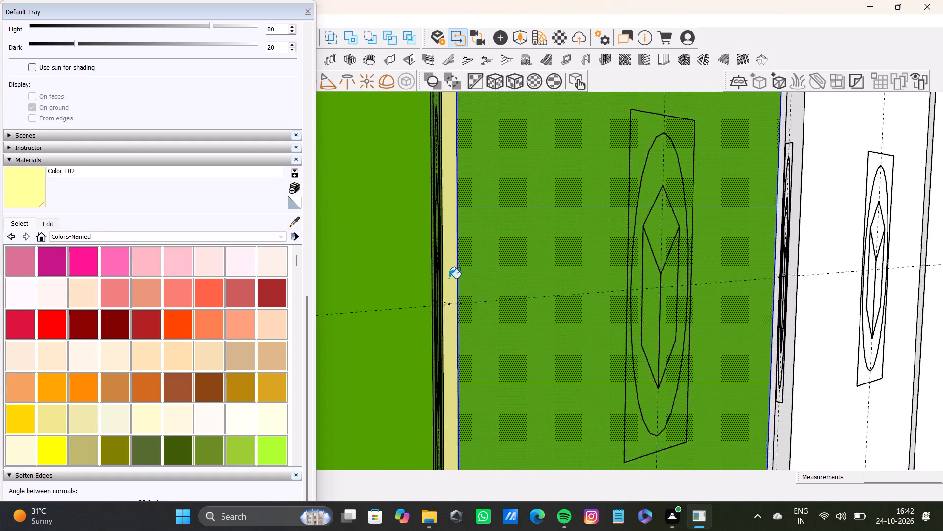
Examine the second upper shutter's curved outer edge and its remaining unpainted strip from several angles.
scroll(449, 278, down, 20)
scroll(449, 278, down, 1)
shift+middle_drag(463, 280, 403, 206)
scroll(466, 345, up, 2)
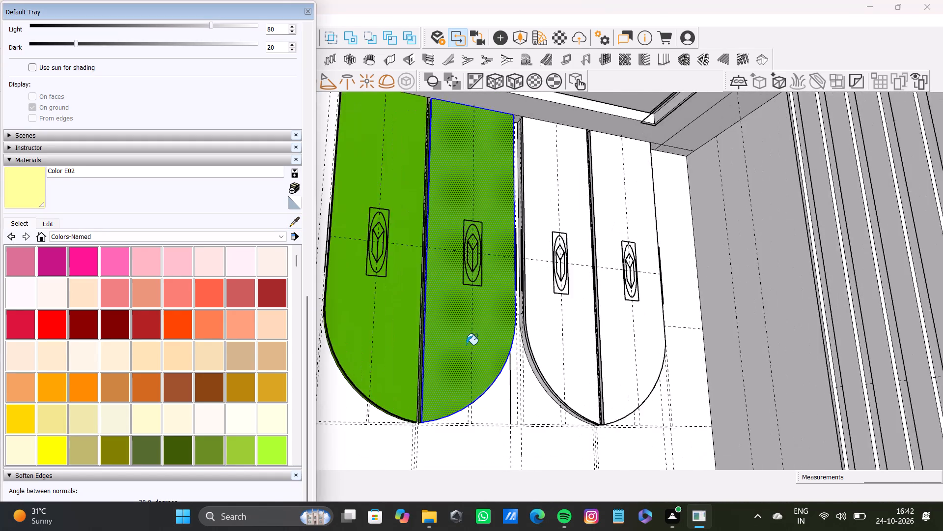
scroll(466, 345, up, 4)
middle_drag(458, 378, 342, 350)
scroll(606, 358, up, 4)
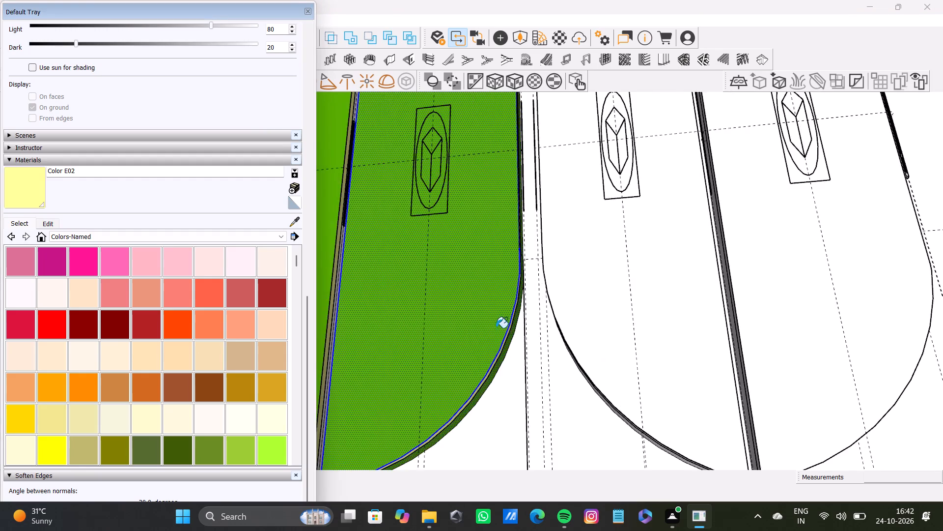
scroll(496, 328, up, 6)
middle_drag(533, 355, 444, 413)
scroll(459, 383, down, 12)
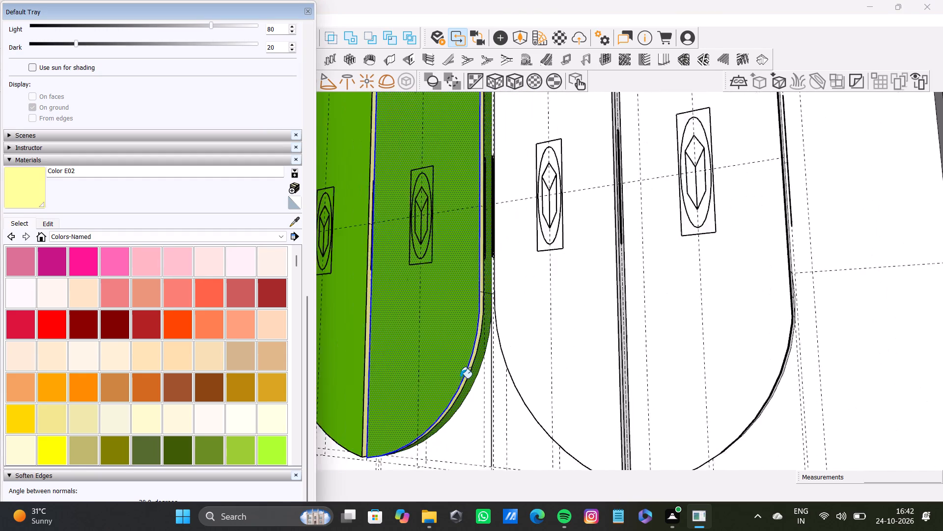
scroll(460, 378, down, 1)
shift+middle_drag(460, 378, 461, 384)
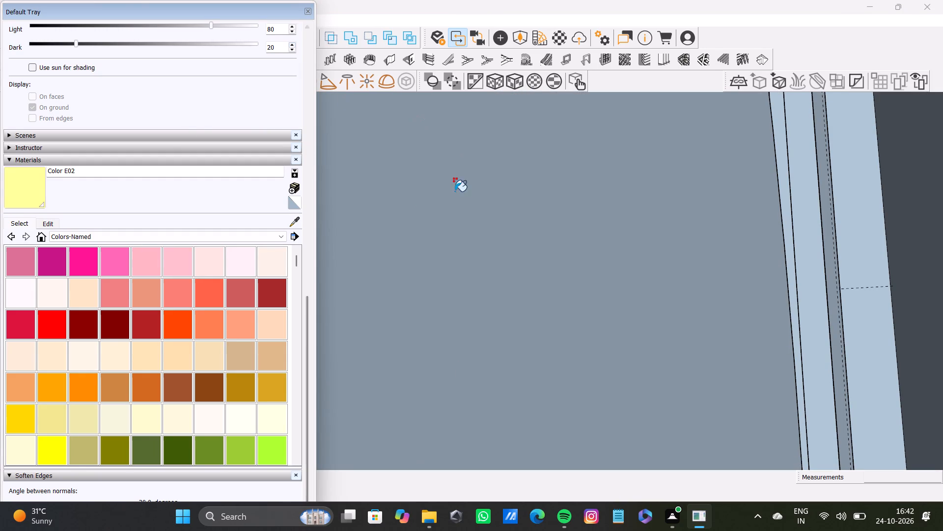
Move the Default Tray clear of the drawing tools and narrow it to free up the modelling view.
drag(158, 9, 938, 145)
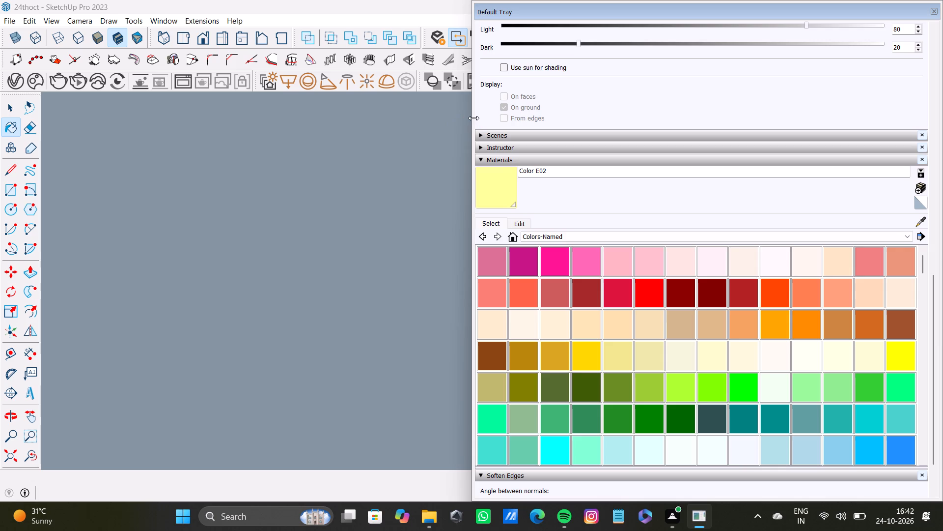
drag(473, 118, 823, 118)
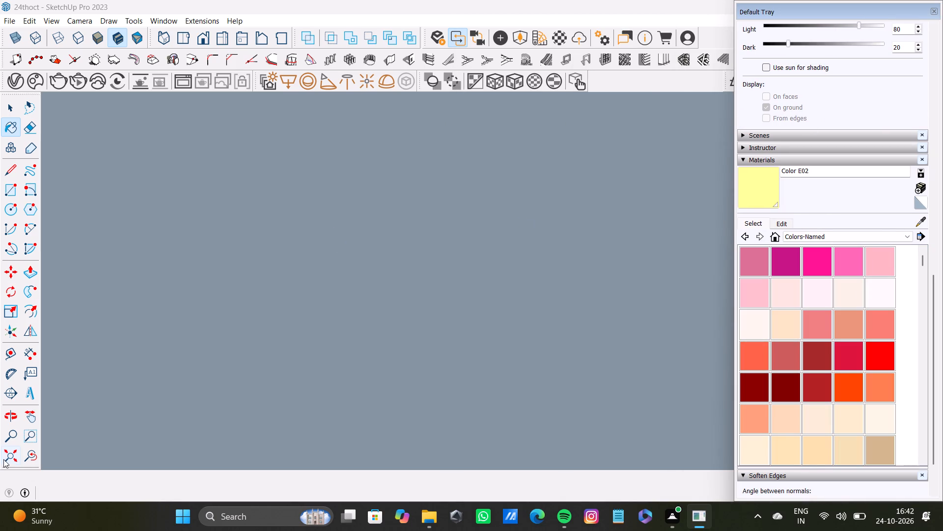
Paint the straight and curved sections of the third upper shutter's outer edge strip with Color E02.
click(5, 458)
middle_drag(527, 204, 839, 270)
scroll(434, 297, up, 4)
shift+middle_drag(448, 280, 456, 273)
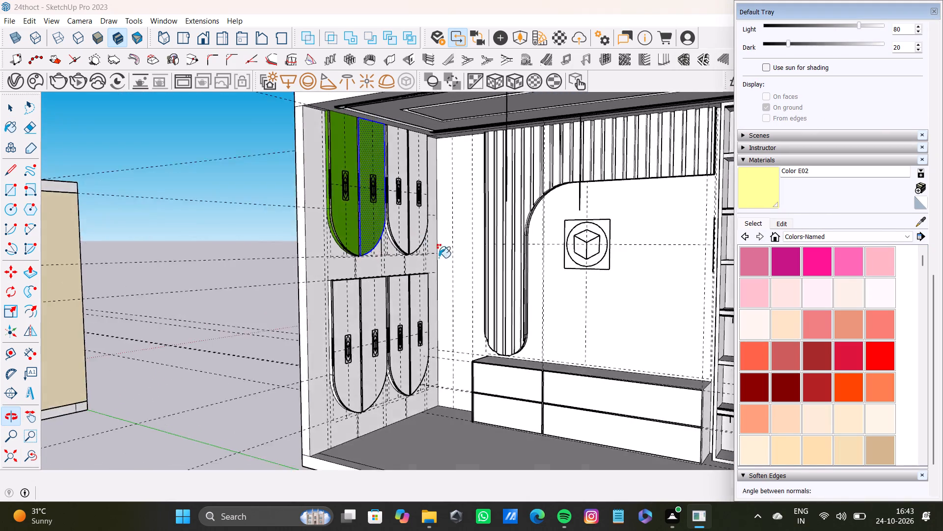
scroll(414, 244, up, 11)
key(space)
click(360, 188)
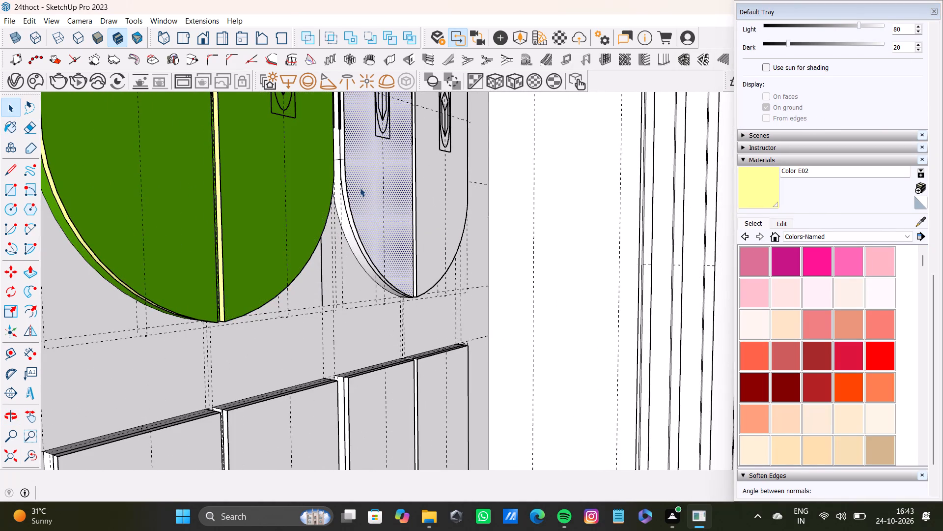
shift+scroll(345, 201, up, 8)
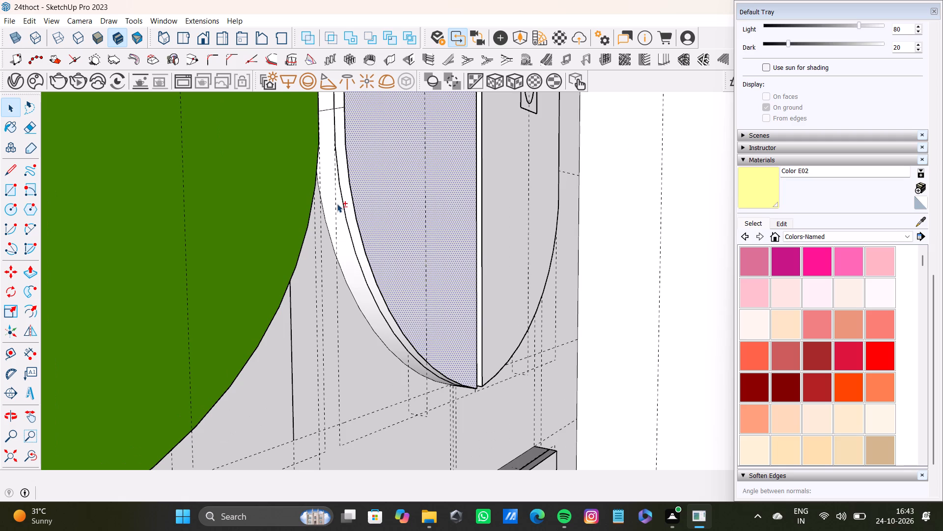
shift+click(337, 204)
shift+click(408, 206)
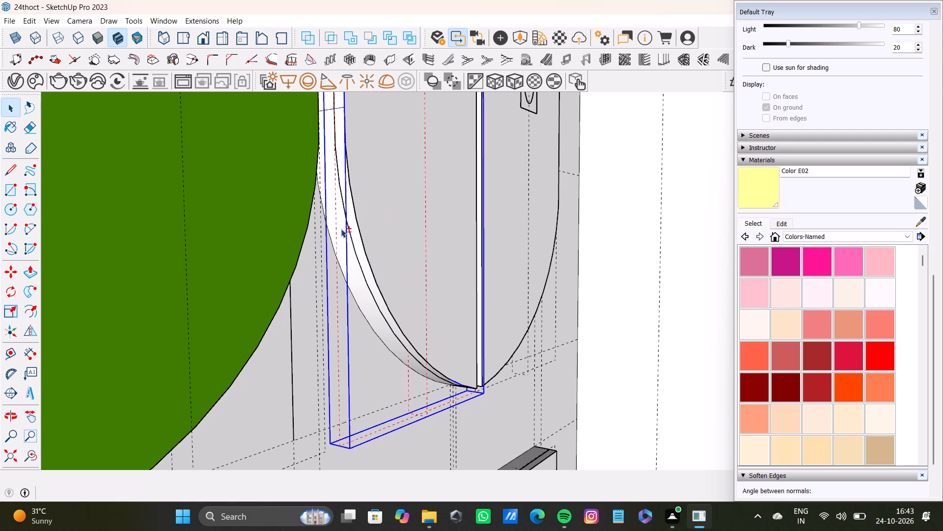
shift+click(375, 198)
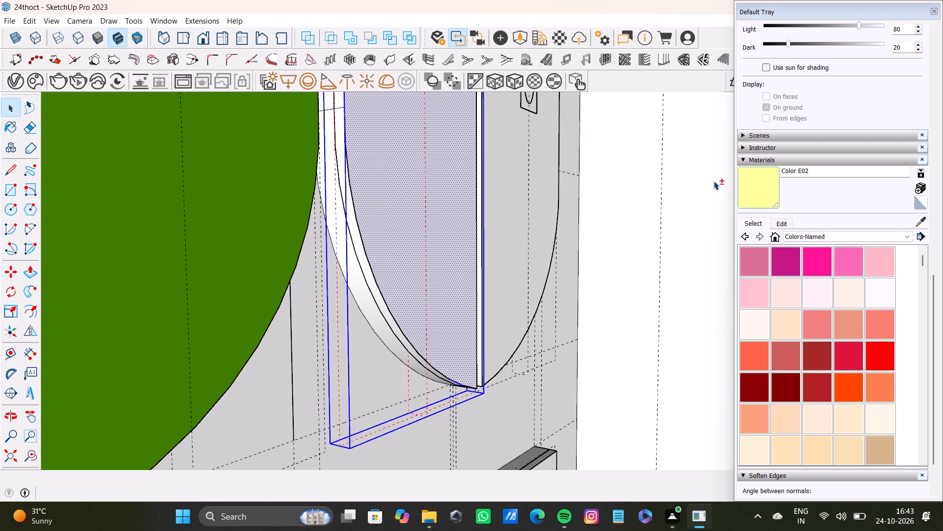
click(342, 150)
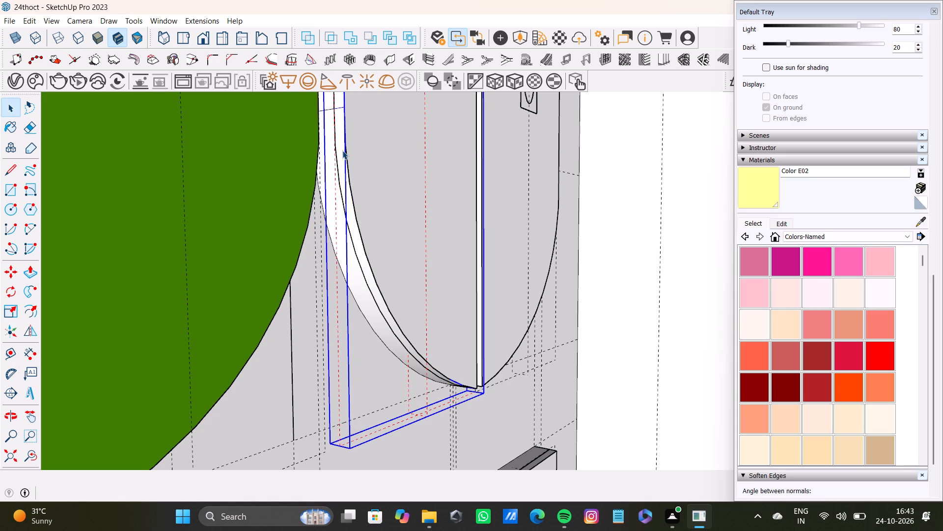
click(342, 150)
click(343, 129)
middle_drag(352, 142, 364, 147)
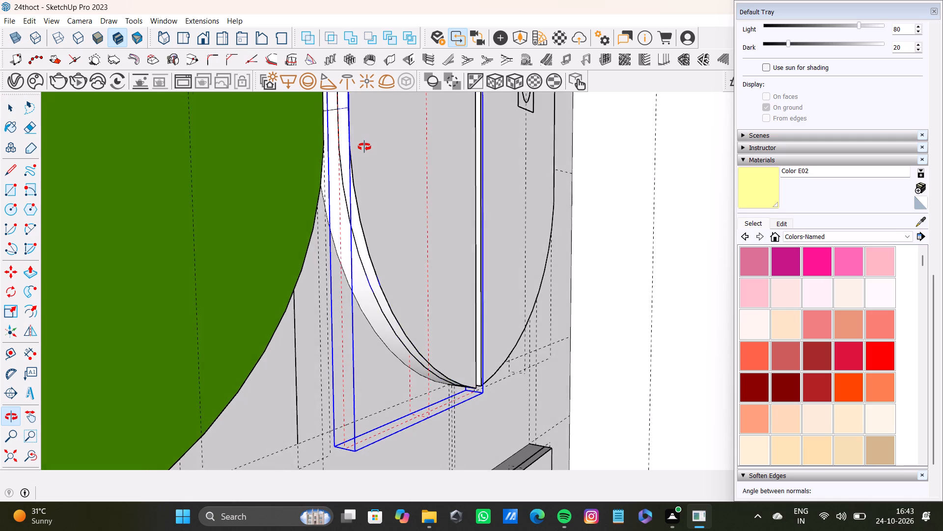
middle_drag(364, 147, 365, 149)
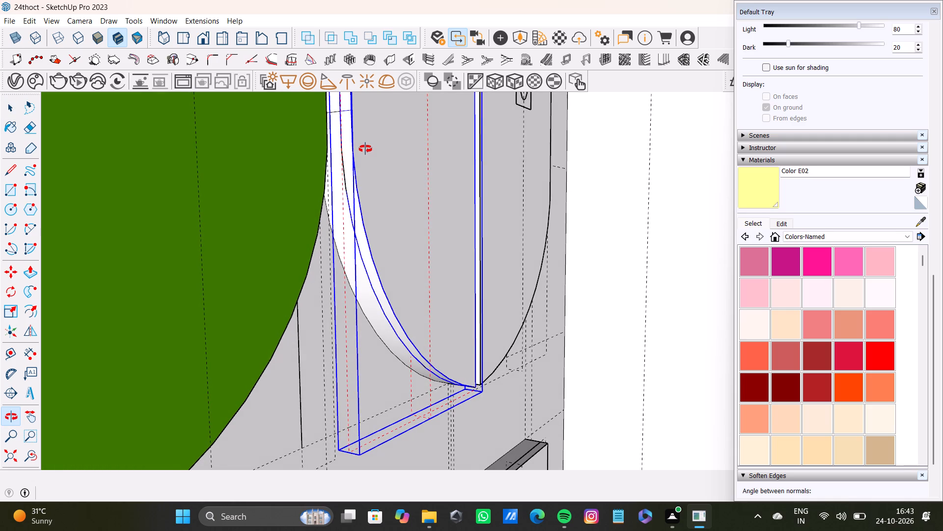
middle_drag(365, 149, 364, 149)
scroll(343, 176, up, 11)
shift+click(351, 166)
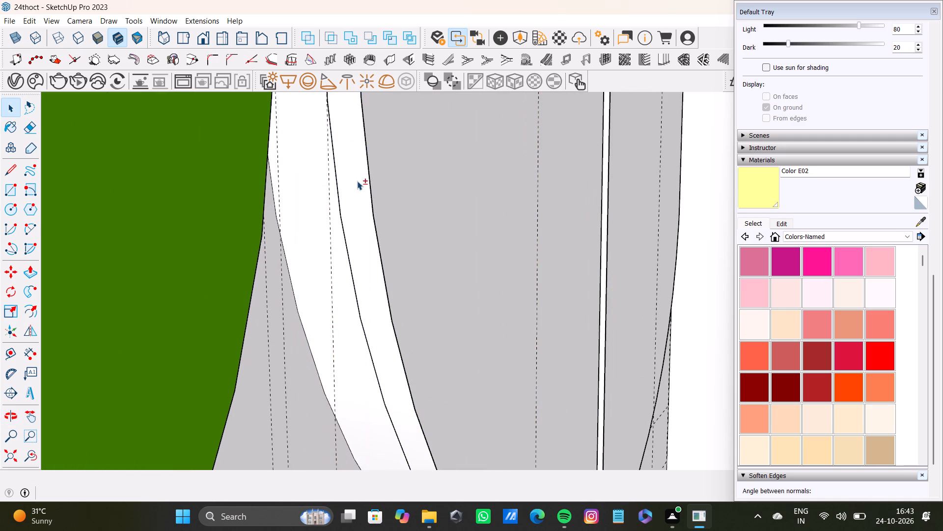
shift+double_click(357, 181)
shift+click(358, 181)
shift+scroll(378, 208, down, 11)
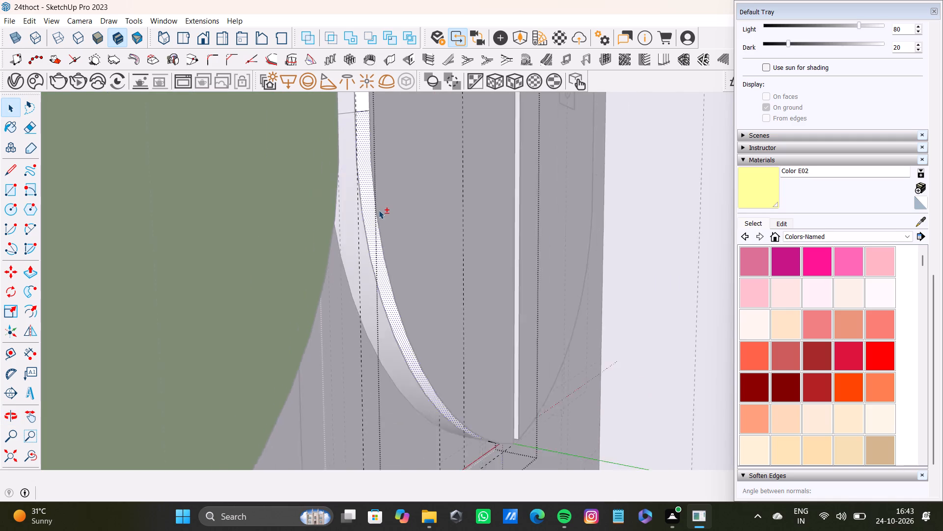
shift+scroll(379, 210, down, 4)
shift+middle_drag(474, 239, 479, 292)
shift+click(766, 183)
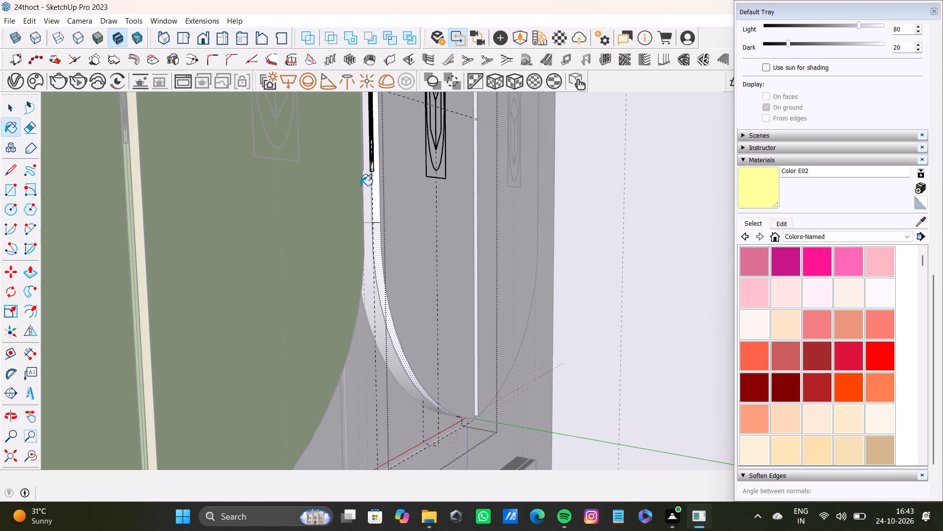
shift+click(377, 192)
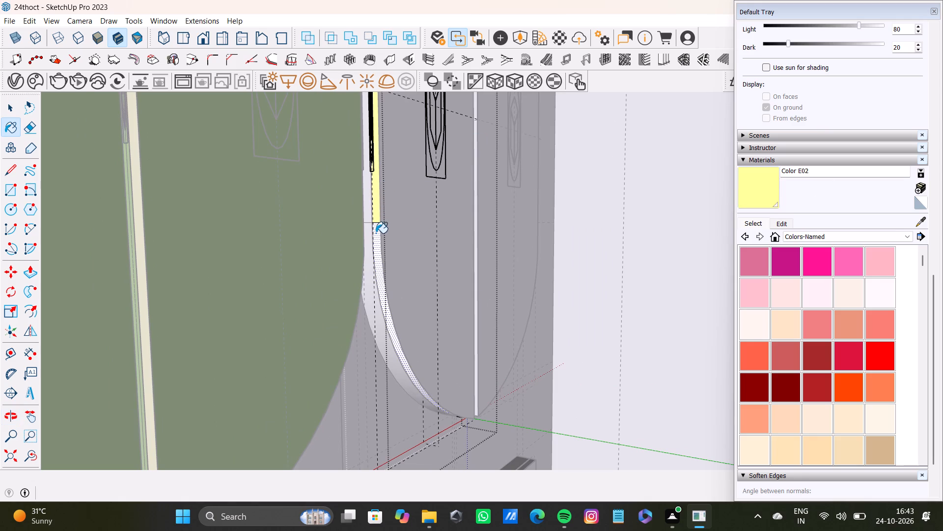
shift+click(376, 233)
Select the third upper shutter's straight inner edge strip and paint it with Color E02.
middle_drag(500, 250, 240, 277)
scroll(481, 261, up, 6)
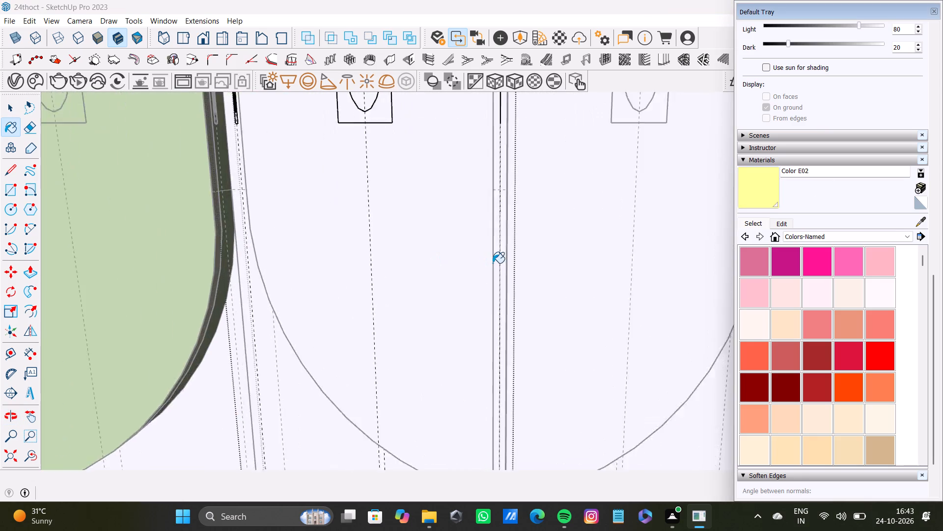
scroll(493, 263, up, 3)
middle_drag(494, 263, 377, 269)
scroll(464, 283, up, 8)
key(space)
click(507, 268)
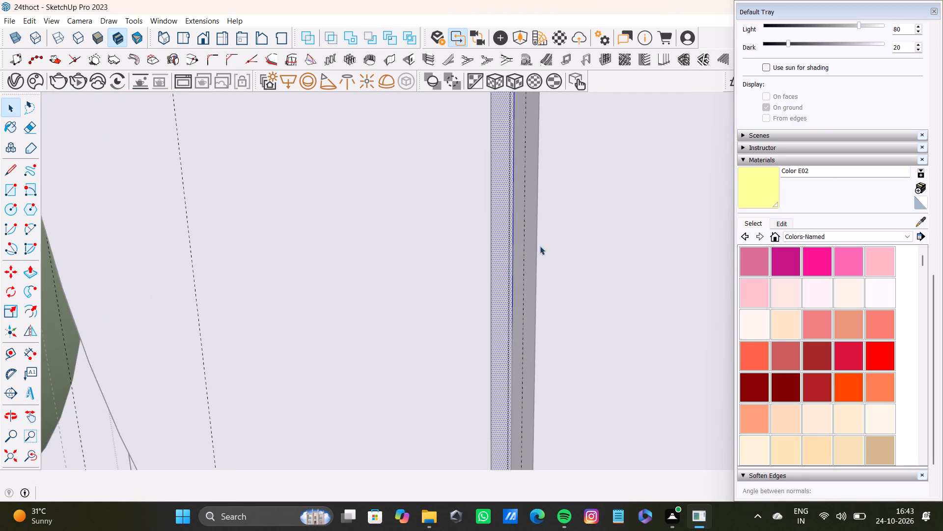
click(755, 185)
click(507, 236)
Open the fourth upper shutter for editing and paint its straight inner edge strip with Color E02.
scroll(502, 249, down, 7)
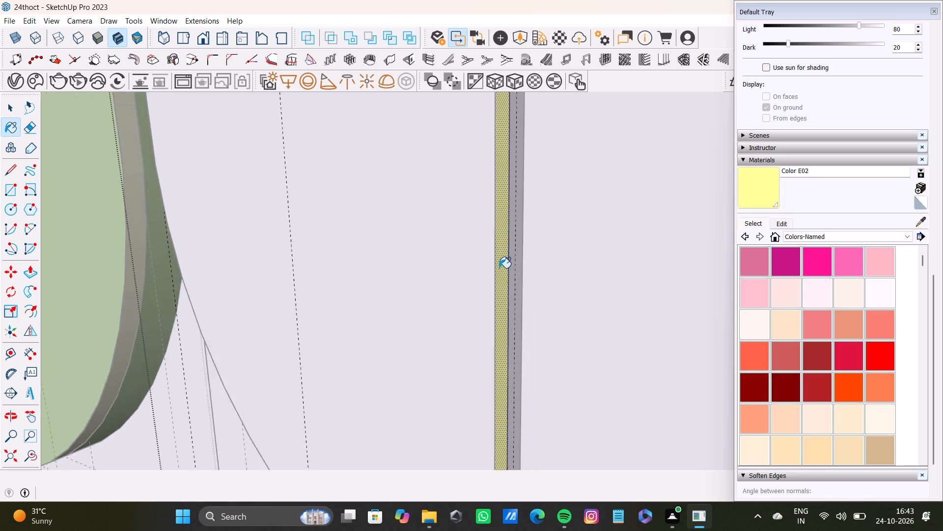
scroll(499, 268, down, 1)
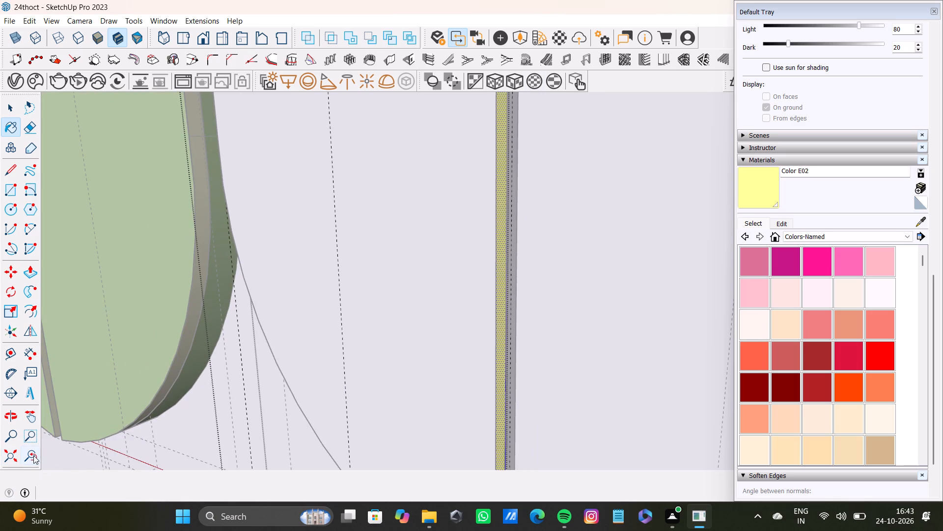
click(33, 455)
click(26, 456)
middle_drag(522, 398, 610, 398)
scroll(499, 380, down, 4)
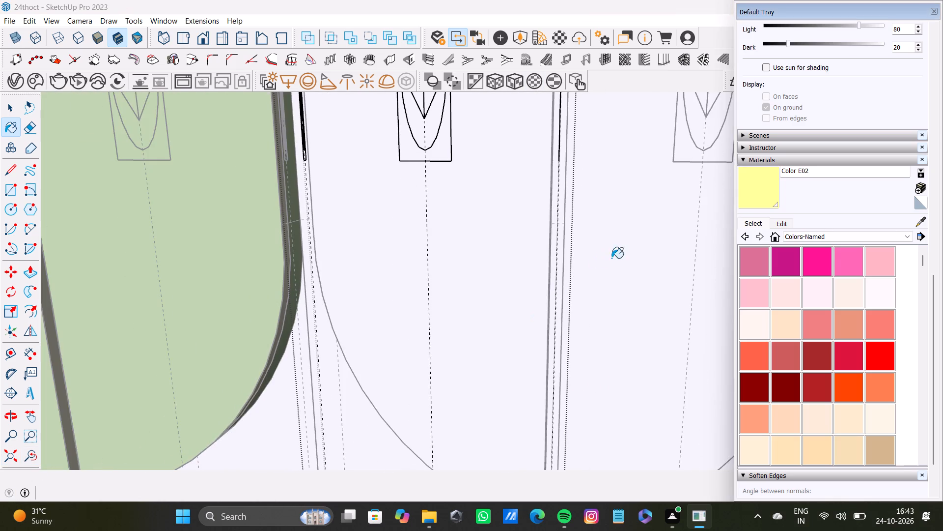
scroll(531, 318, down, 4)
shift+middle_drag(531, 334, 663, 370)
scroll(476, 320, up, 11)
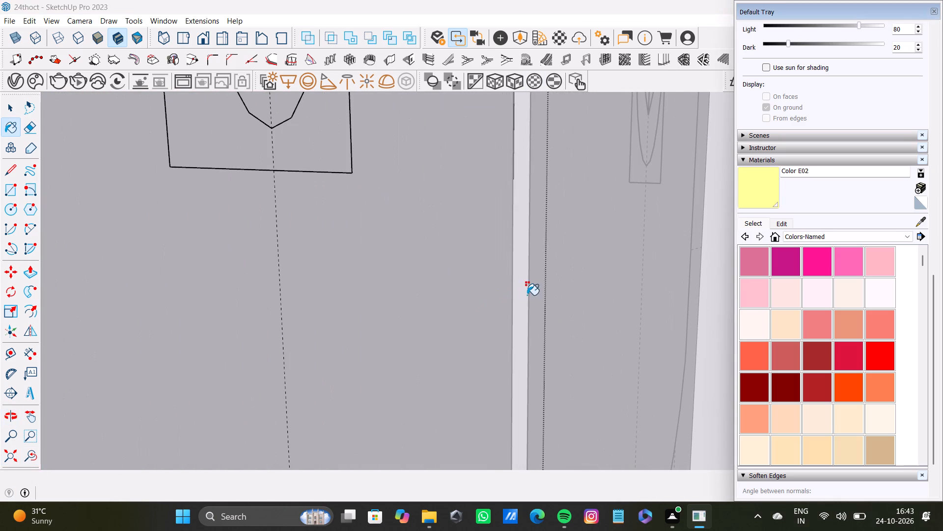
click(520, 293)
key(space)
double_click(520, 297)
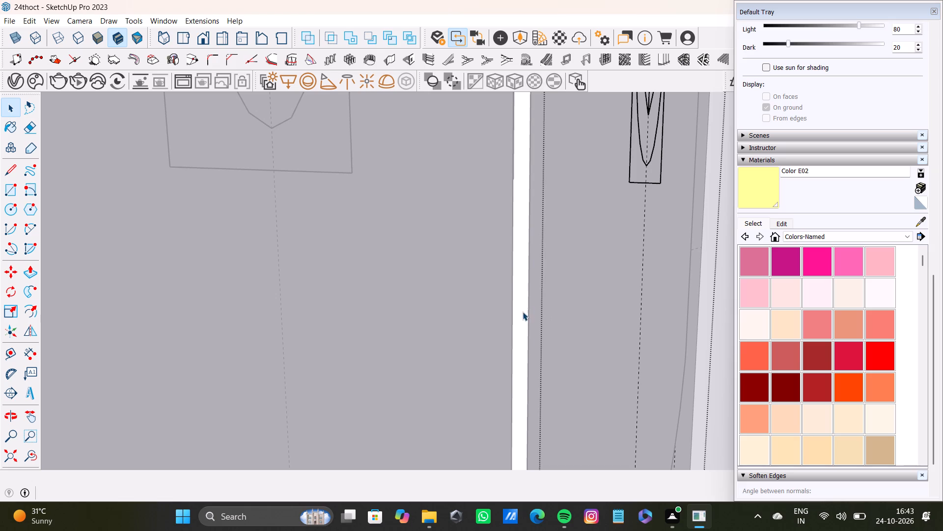
click(522, 312)
click(768, 189)
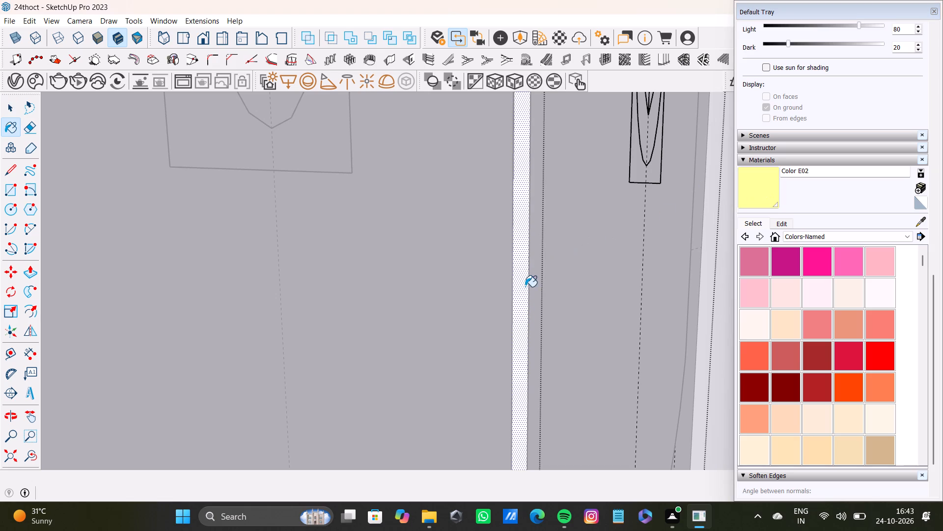
click(522, 299)
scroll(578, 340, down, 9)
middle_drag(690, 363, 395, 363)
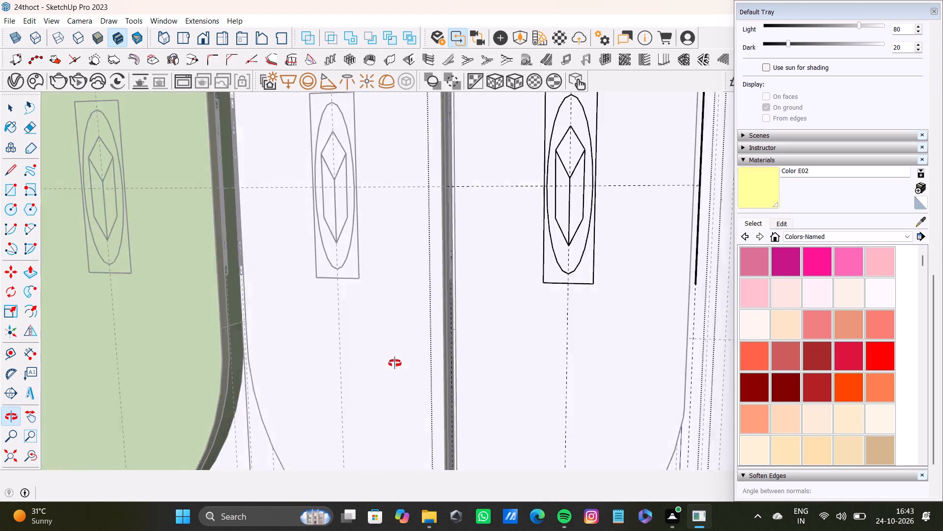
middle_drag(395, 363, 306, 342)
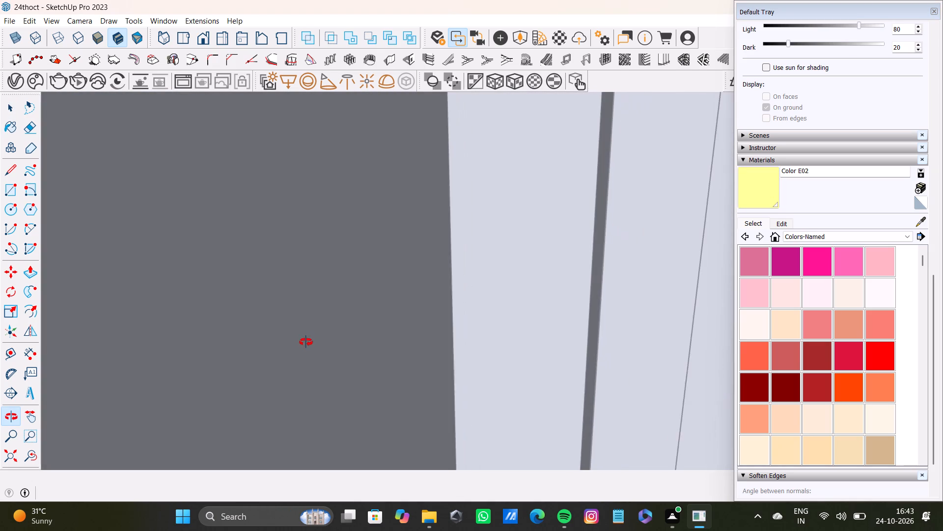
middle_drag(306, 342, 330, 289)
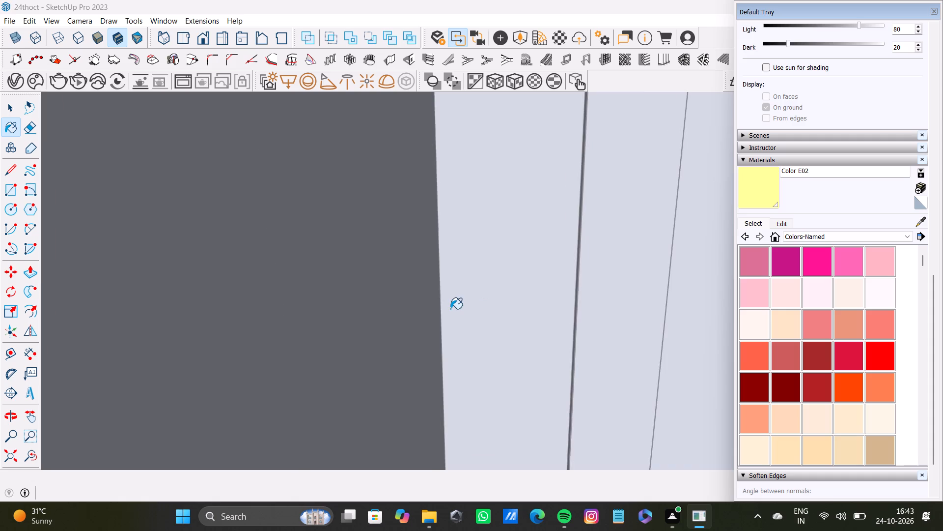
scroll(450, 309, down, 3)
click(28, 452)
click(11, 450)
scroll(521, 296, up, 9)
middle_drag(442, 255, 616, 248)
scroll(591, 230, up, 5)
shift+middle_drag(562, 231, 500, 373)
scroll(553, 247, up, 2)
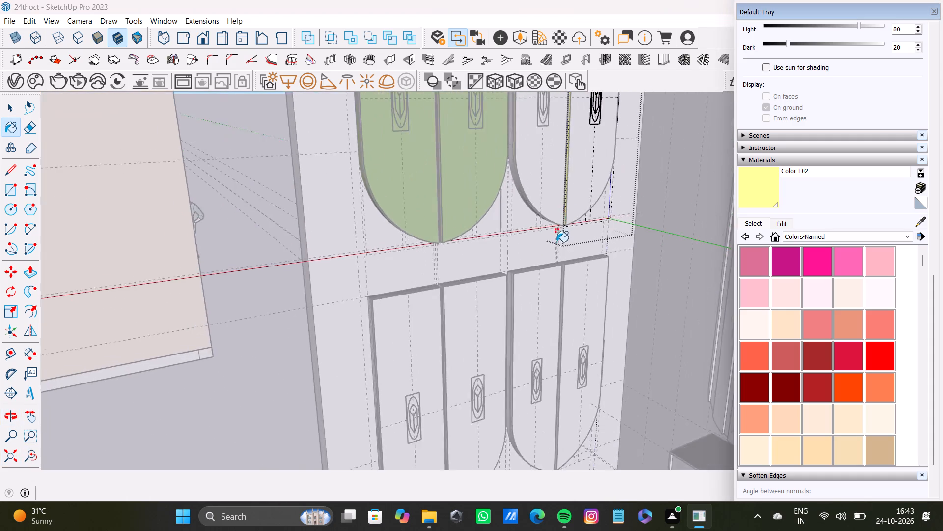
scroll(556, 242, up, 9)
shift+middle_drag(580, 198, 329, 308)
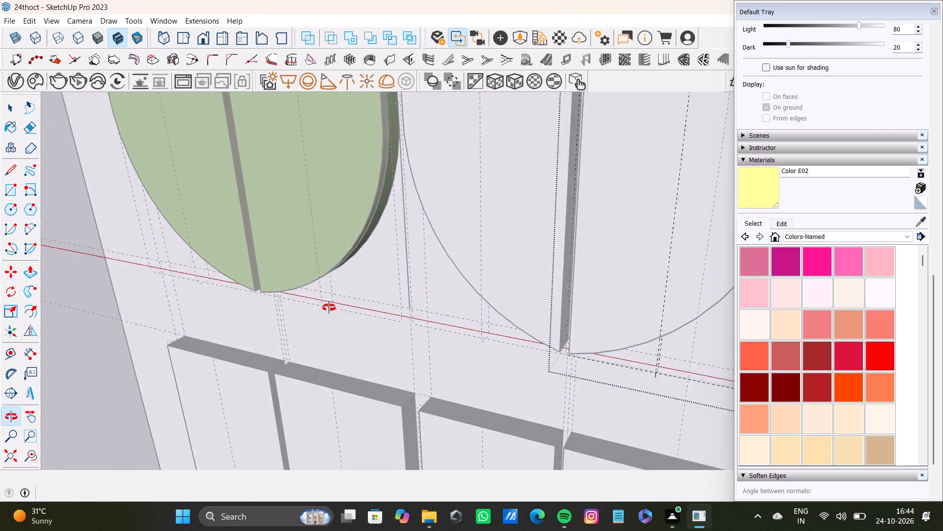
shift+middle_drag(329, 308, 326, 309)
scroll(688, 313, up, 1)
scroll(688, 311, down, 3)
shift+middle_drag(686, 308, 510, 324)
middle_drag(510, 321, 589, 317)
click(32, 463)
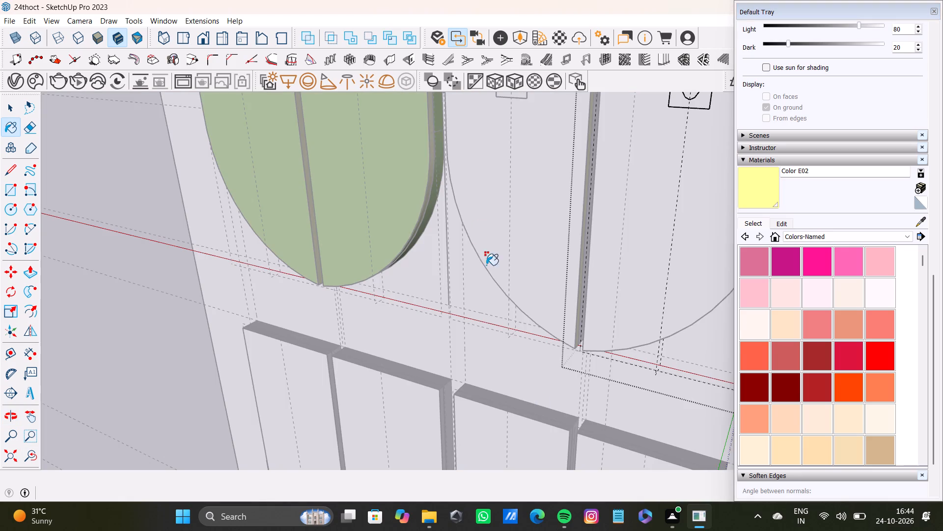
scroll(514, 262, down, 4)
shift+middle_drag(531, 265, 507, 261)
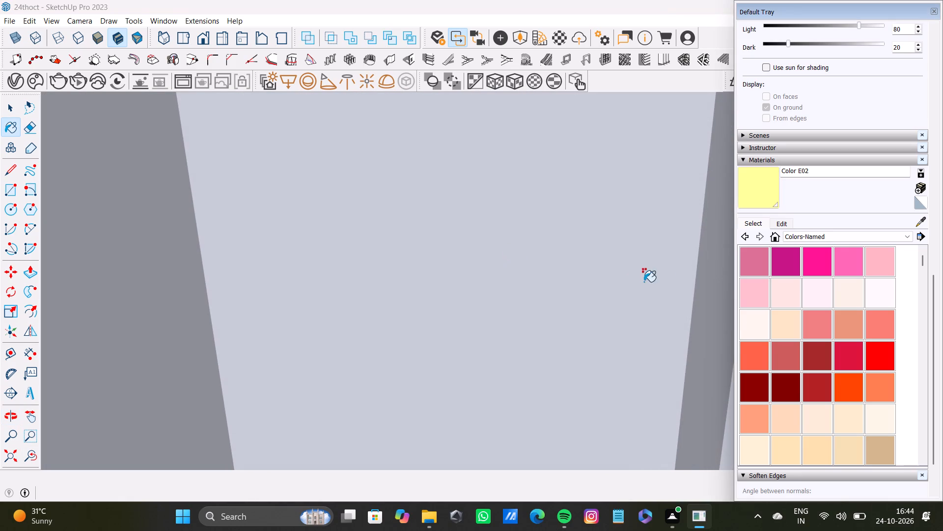
Paint the fourth upper shutter's outer edge strip, straight and curved sections, with Color E02.
click(31, 466)
click(12, 456)
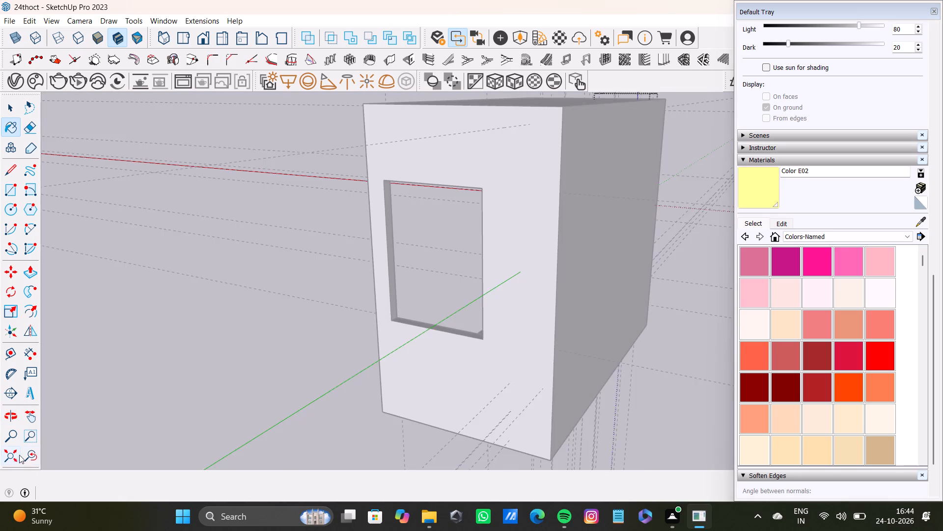
click(41, 454)
scroll(346, 347, up, 1)
middle_drag(346, 347, 663, 333)
scroll(653, 299, up, 4)
shift+middle_drag(586, 209, 499, 373)
scroll(479, 307, up, 20)
scroll(479, 307, up, 3)
middle_drag(527, 296, 359, 310)
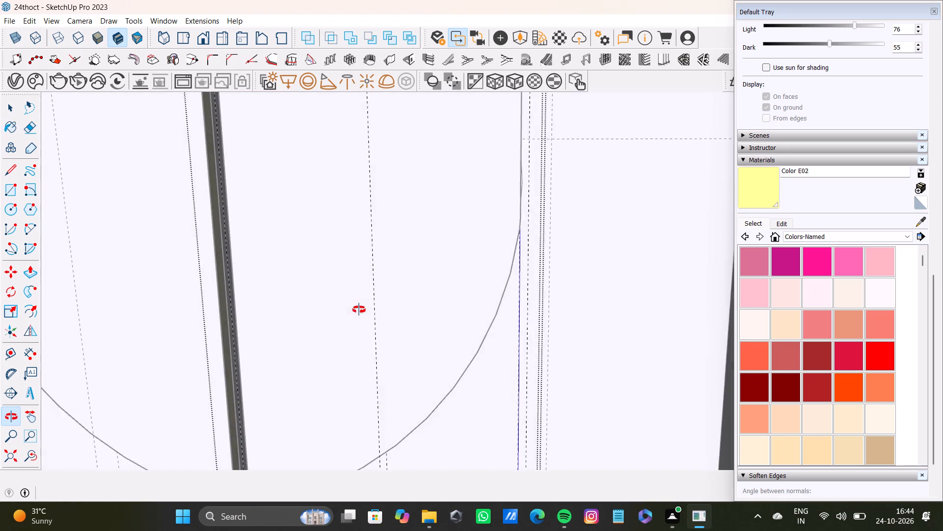
middle_drag(359, 310, 284, 342)
scroll(627, 223, up, 11)
shift+middle_drag(436, 221, 507, 248)
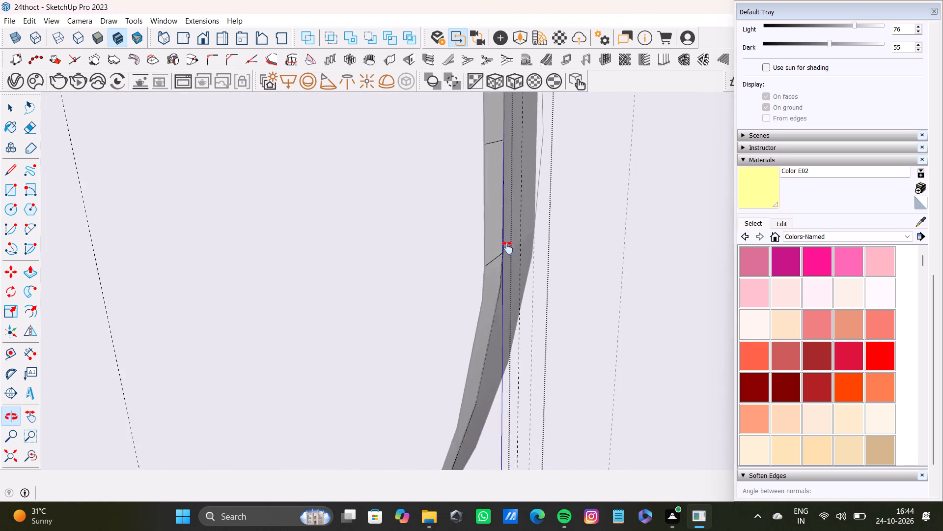
shift+middle_drag(507, 248, 442, 260)
click(491, 223)
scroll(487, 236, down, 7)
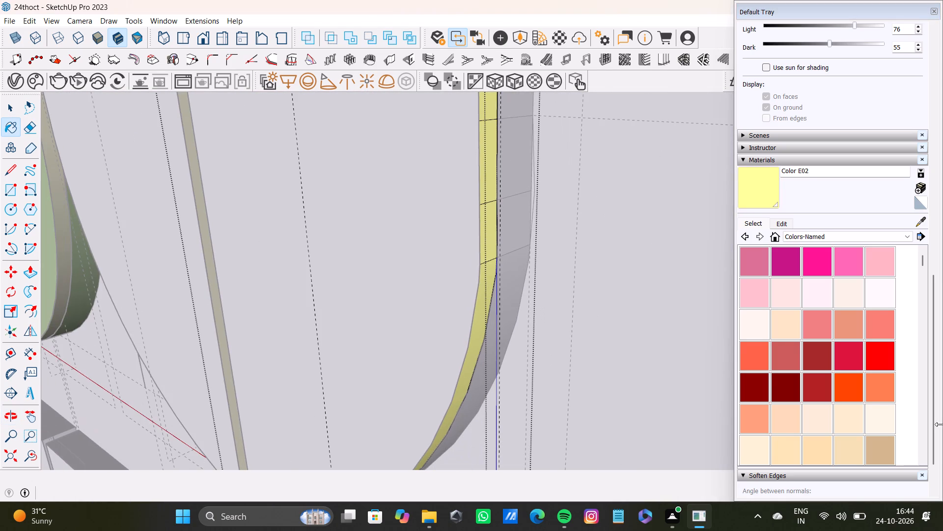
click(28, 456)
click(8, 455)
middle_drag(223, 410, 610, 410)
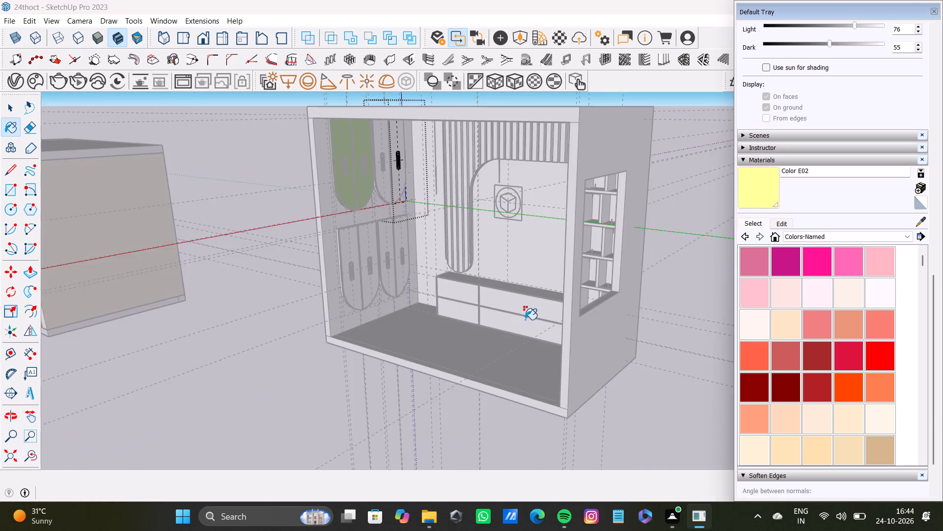
Select the third and fourth upper shutters' front faces and outer straight sides, and paint them with Color F07 sampled from the second shutter.
scroll(526, 322, up, 7)
shift+middle_drag(261, 208, 288, 372)
key(space)
click(146, 254)
scroll(305, 217, up, 7)
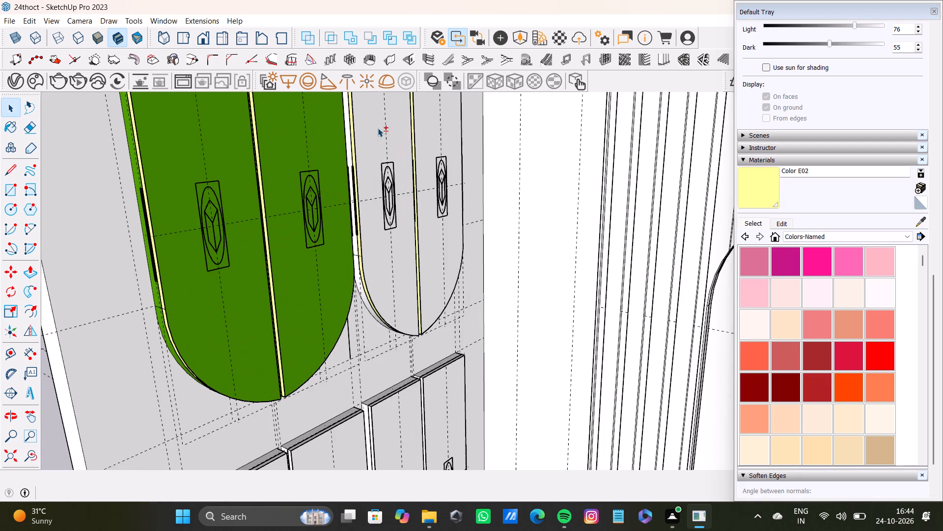
shift+click(388, 110)
shift+click(413, 122)
shift+click(431, 121)
scroll(439, 172, up, 3)
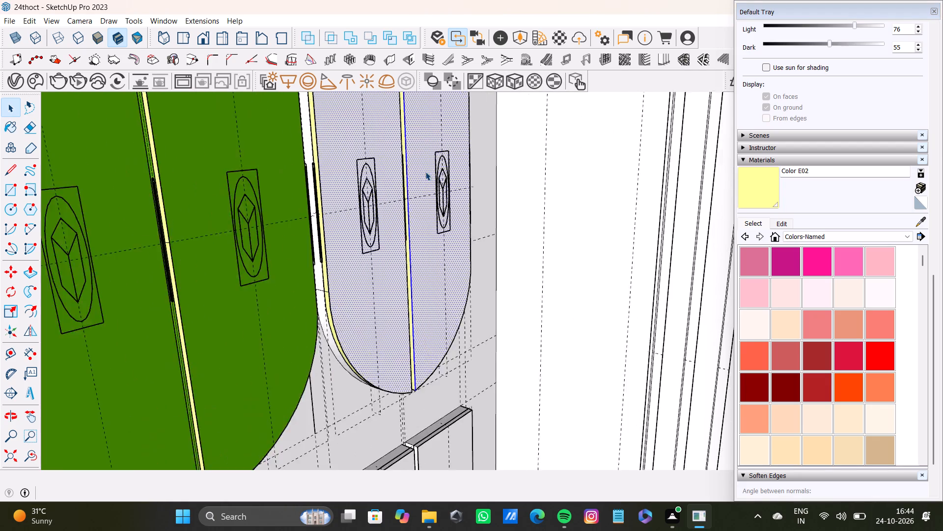
scroll(425, 172, up, 7)
shift+middle_drag(322, 181, 341, 245)
shift+scroll(322, 204, up, 5)
shift+click(318, 183)
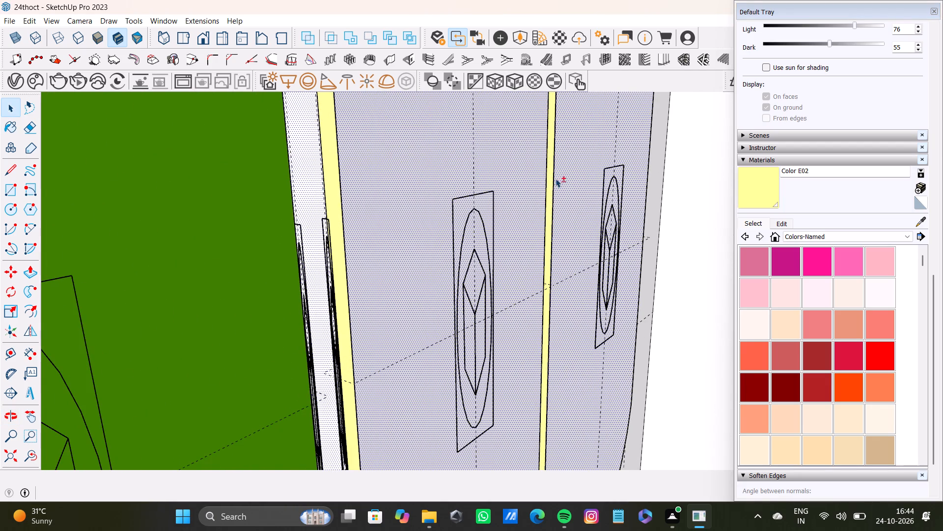
shift+scroll(556, 205, down, 5)
middle_drag(549, 216, 226, 214)
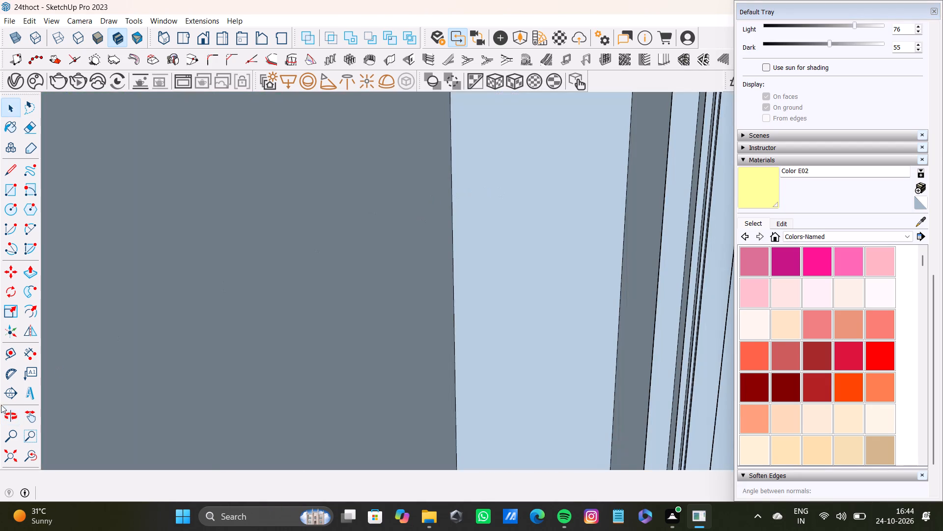
click(36, 457)
scroll(487, 268, up, 8)
middle_drag(528, 226, 317, 219)
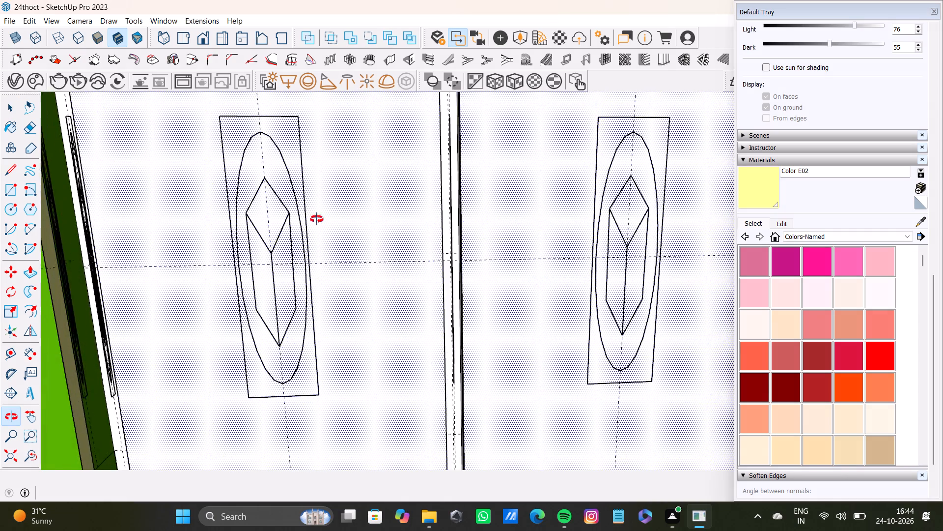
middle_drag(317, 219, 210, 229)
shift+middle_drag(510, 220, 313, 255)
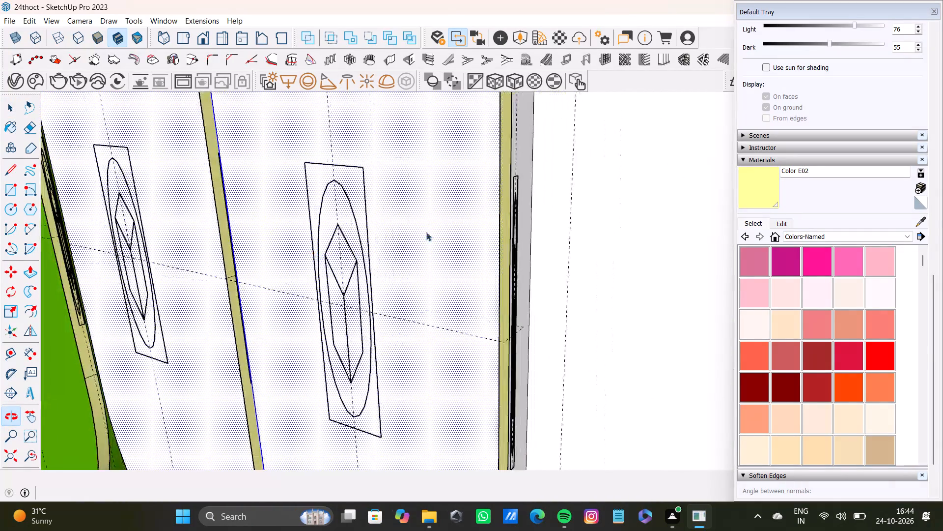
scroll(533, 173, up, 9)
shift+click(511, 162)
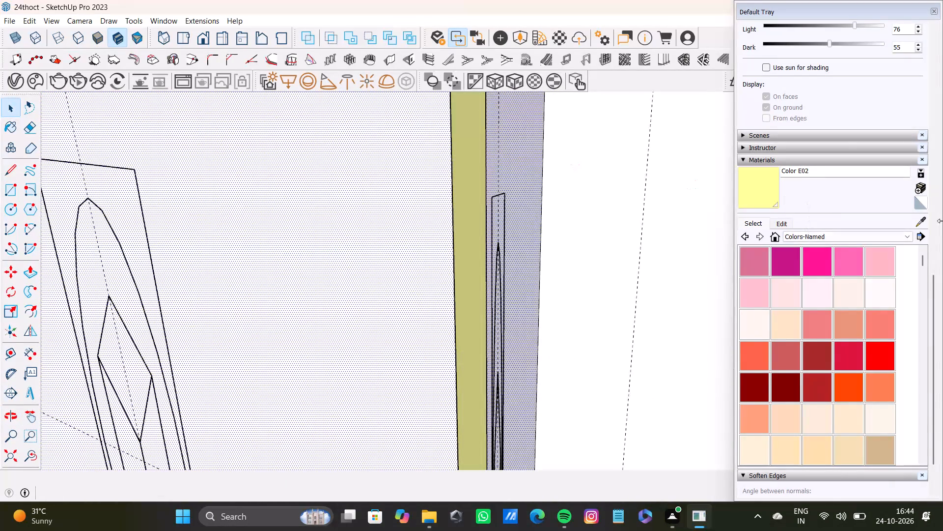
shift+click(921, 222)
shift+scroll(251, 156, down, 5)
shift+middle_drag(265, 185, 636, 227)
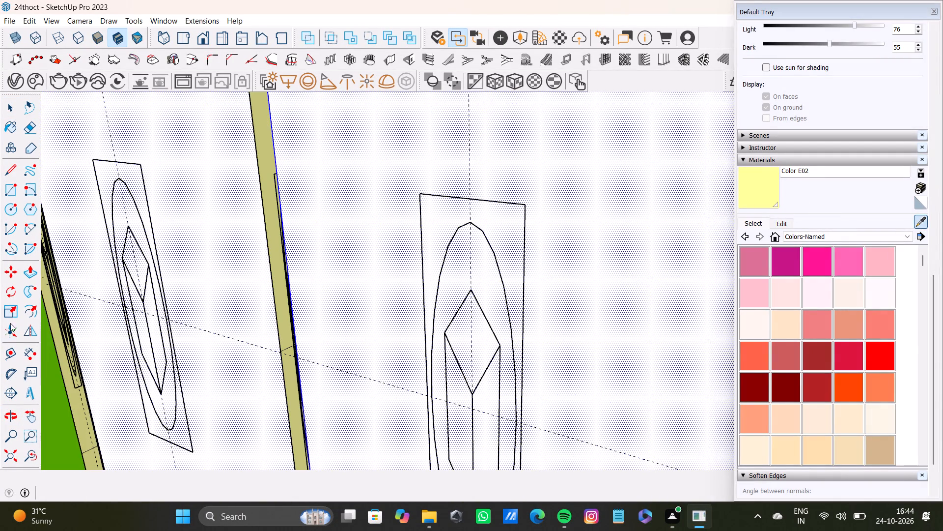
shift+click(53, 380)
shift+click(207, 306)
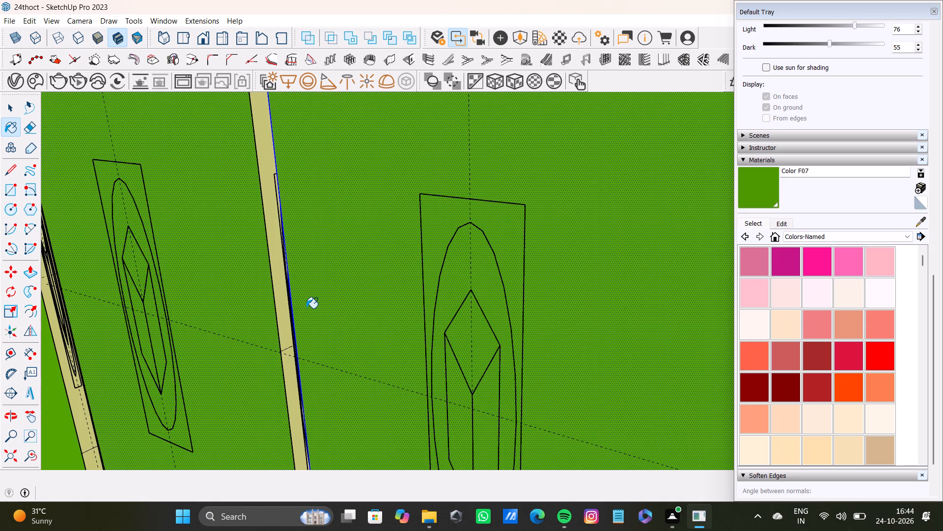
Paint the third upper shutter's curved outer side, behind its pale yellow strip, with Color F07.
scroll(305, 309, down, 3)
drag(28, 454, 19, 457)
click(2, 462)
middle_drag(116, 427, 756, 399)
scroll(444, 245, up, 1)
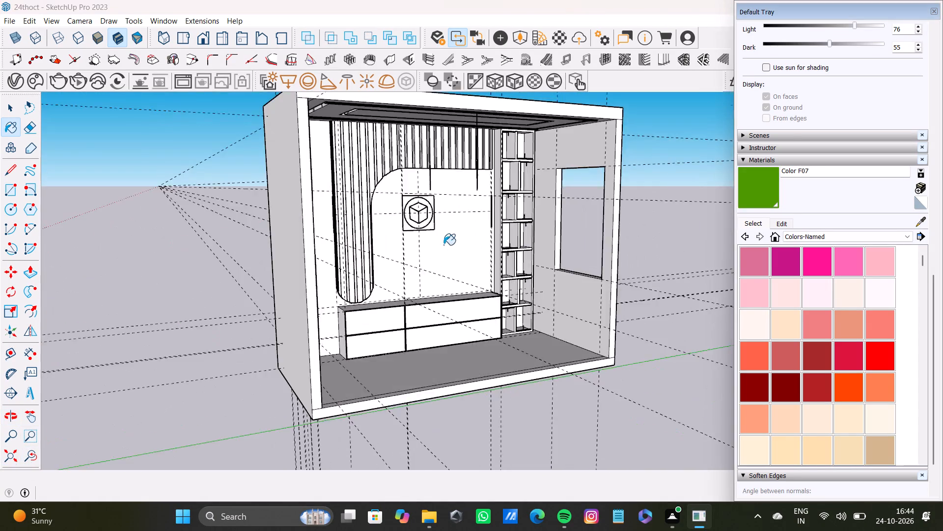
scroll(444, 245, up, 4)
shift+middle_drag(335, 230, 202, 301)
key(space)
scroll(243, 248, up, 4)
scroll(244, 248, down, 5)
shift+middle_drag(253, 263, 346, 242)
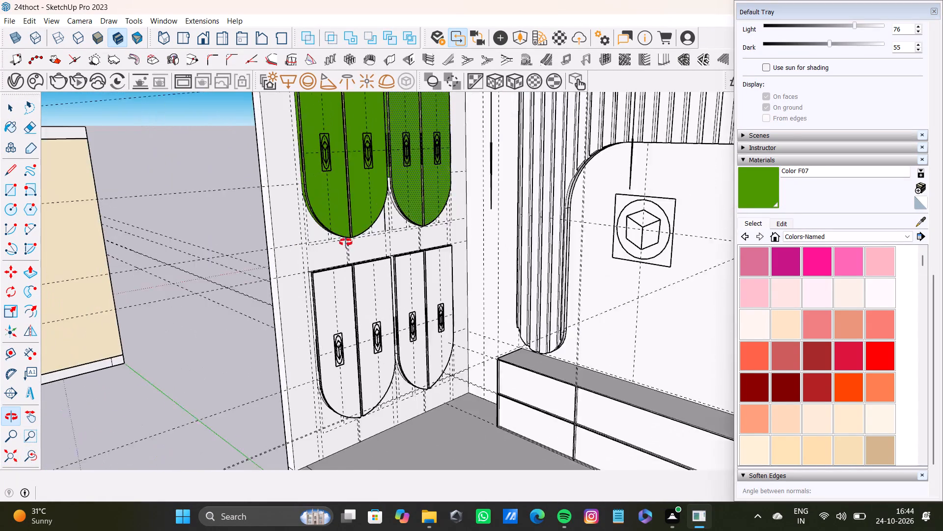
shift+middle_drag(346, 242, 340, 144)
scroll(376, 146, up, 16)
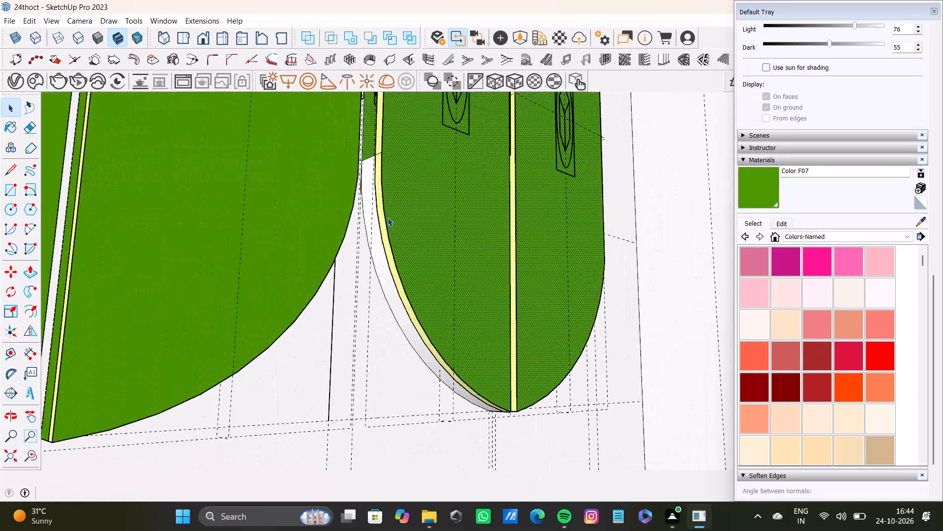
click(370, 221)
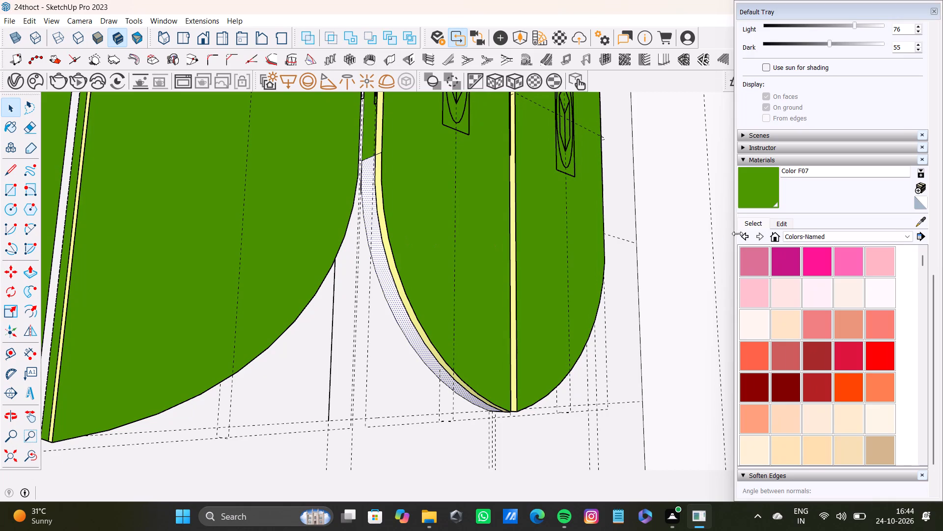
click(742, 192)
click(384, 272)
Paint the fourth upper shutter's curved outer side, behind its pale yellow strip, with Color F07.
scroll(384, 275, down, 6)
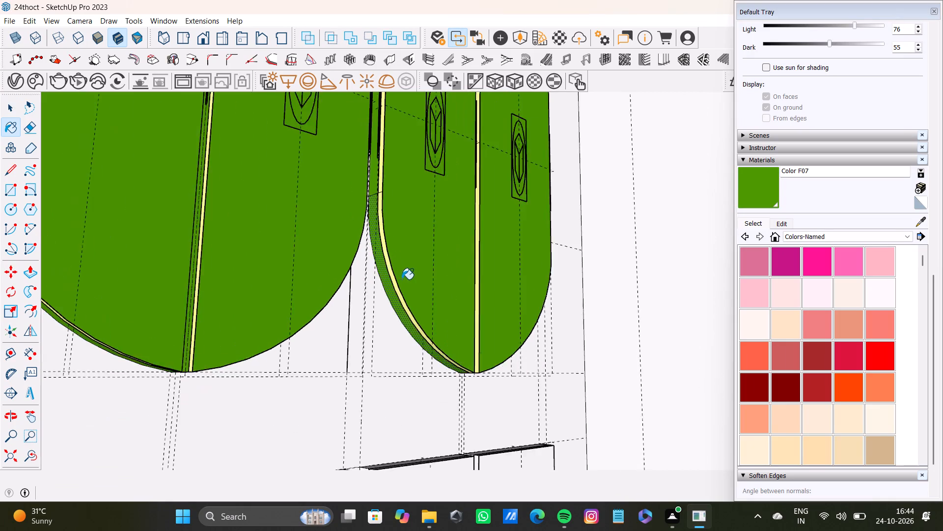
scroll(402, 279, down, 2)
middle_drag(490, 314, 264, 172)
scroll(580, 389, up, 12)
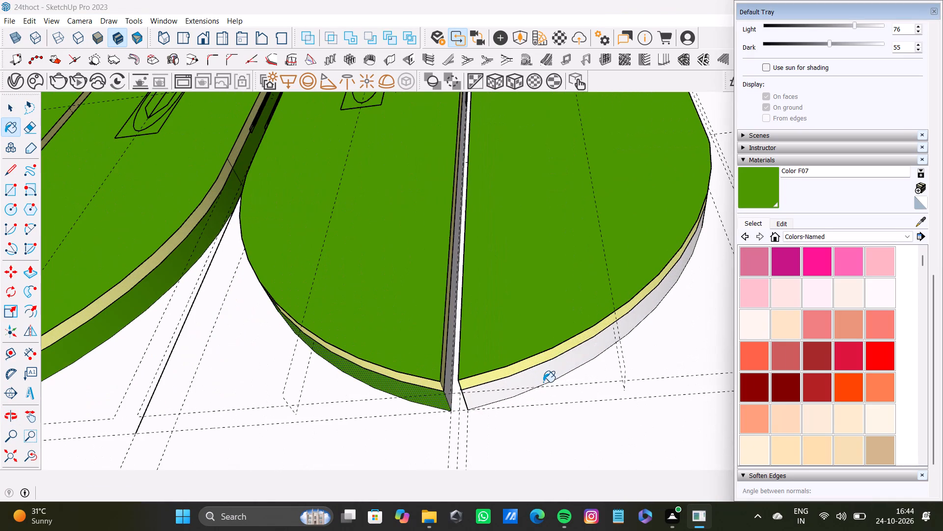
click(543, 378)
Paint the straight inner sides of the fourth and third upper shutters, behind their pale yellow strips, with Color F07.
scroll(523, 381, down, 8)
middle_drag(565, 392, 648, 414)
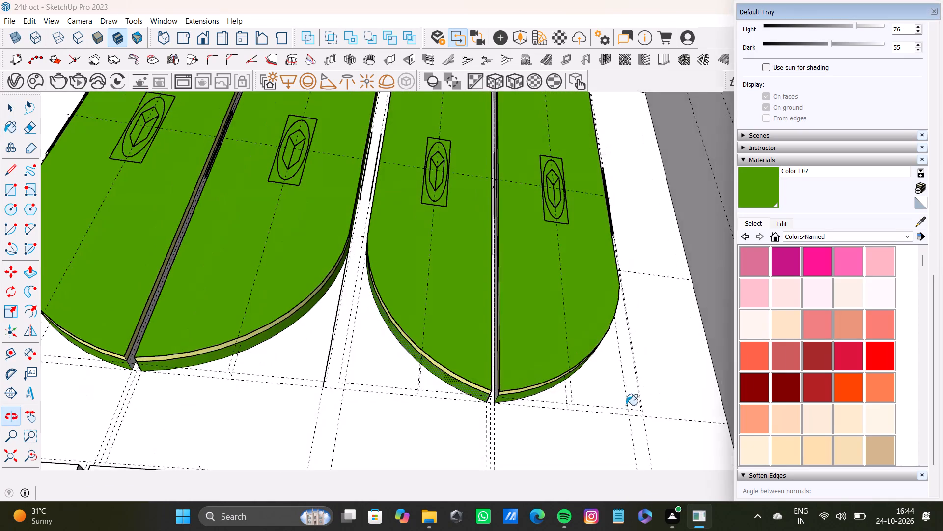
scroll(444, 337, up, 15)
click(555, 360)
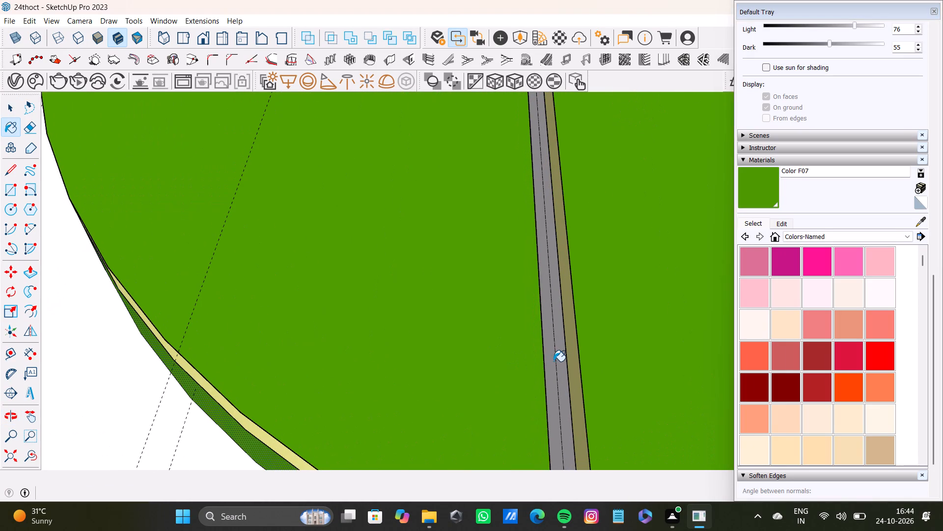
click(560, 363)
scroll(557, 367, down, 8)
middle_drag(558, 369, 388, 459)
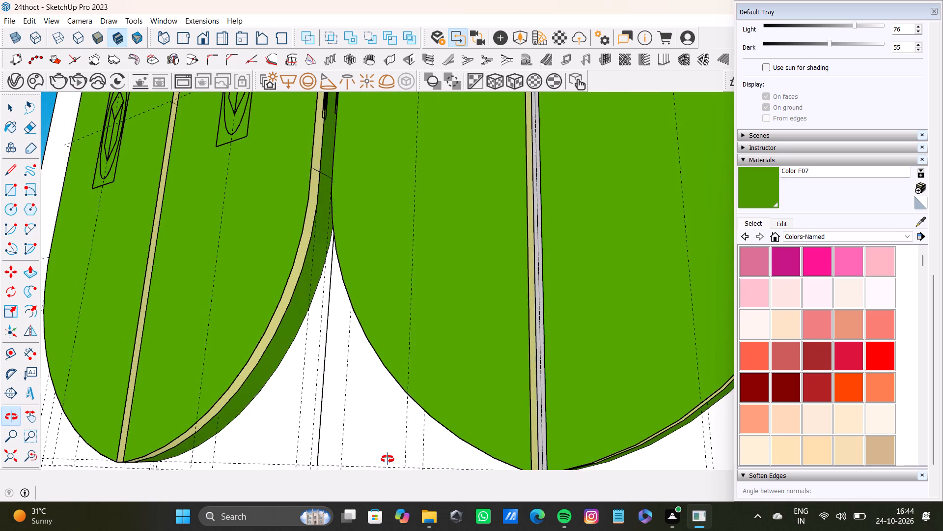
middle_drag(388, 459, 387, 459)
scroll(498, 388, up, 9)
click(542, 353)
Repaint the front faces of all four upper shutters with 0067_PaleGreen from the Colors-Named collection.
scroll(542, 353, down, 2)
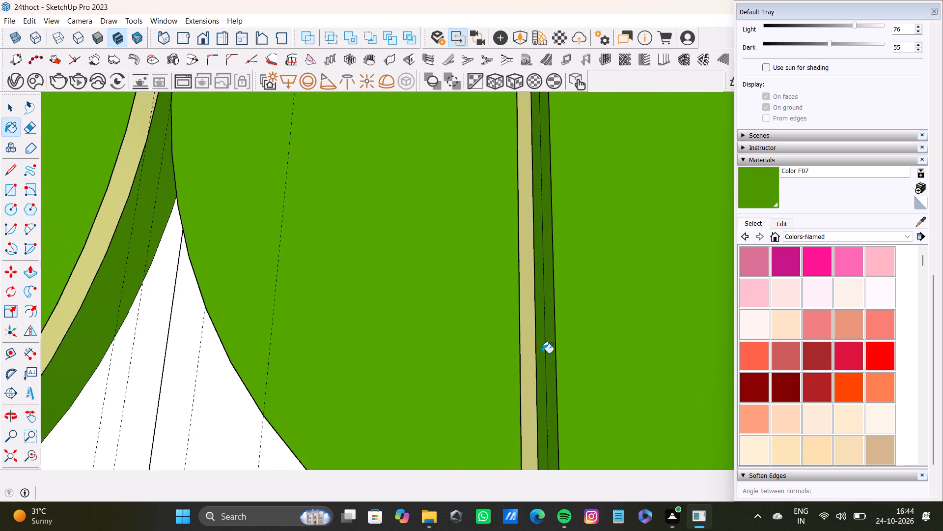
scroll(542, 353, down, 15)
middle_drag(542, 355, 787, 403)
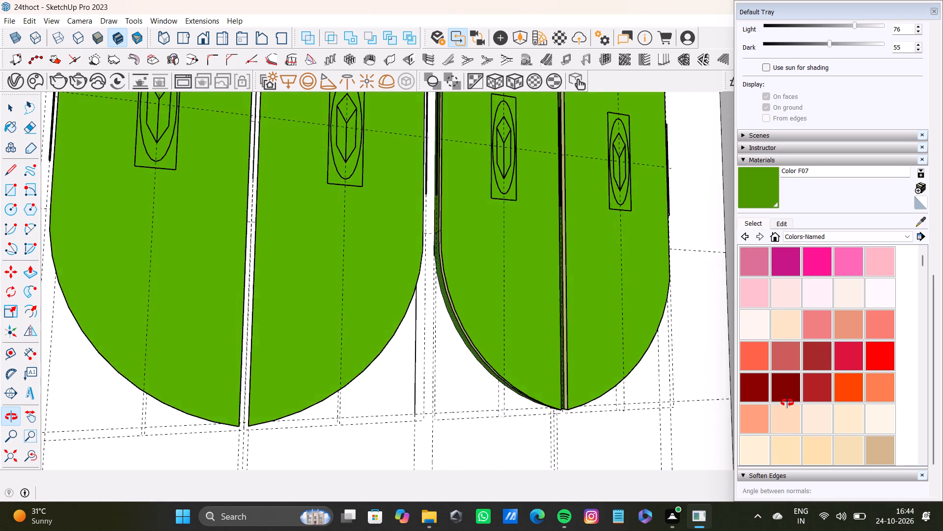
middle_drag(787, 403, 800, 409)
scroll(260, 309, up, 9)
scroll(257, 287, down, 14)
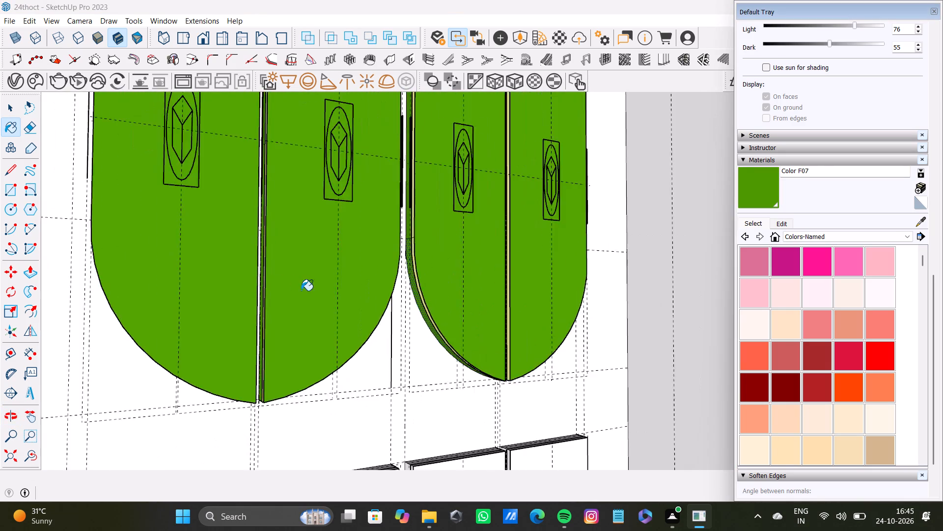
scroll(301, 291, down, 3)
drag(922, 260, 920, 344)
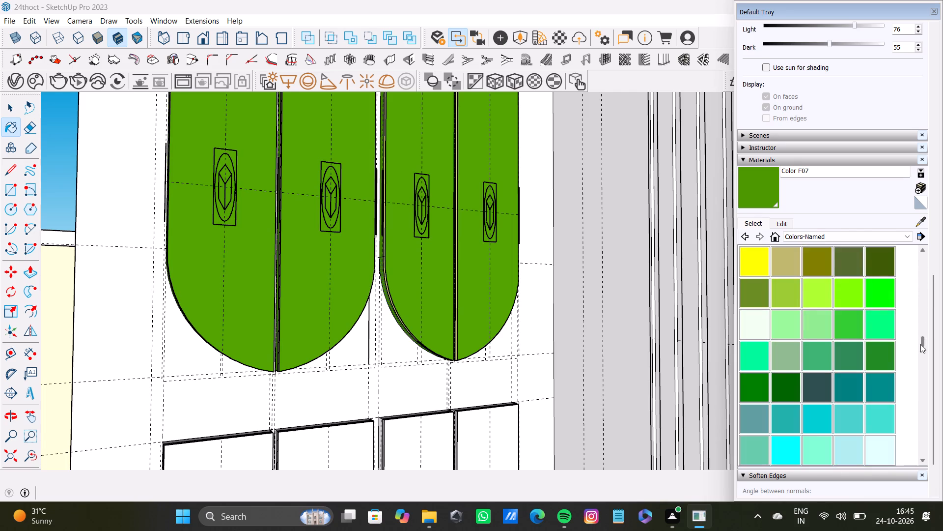
drag(920, 344, 920, 345)
click(788, 287)
click(428, 273)
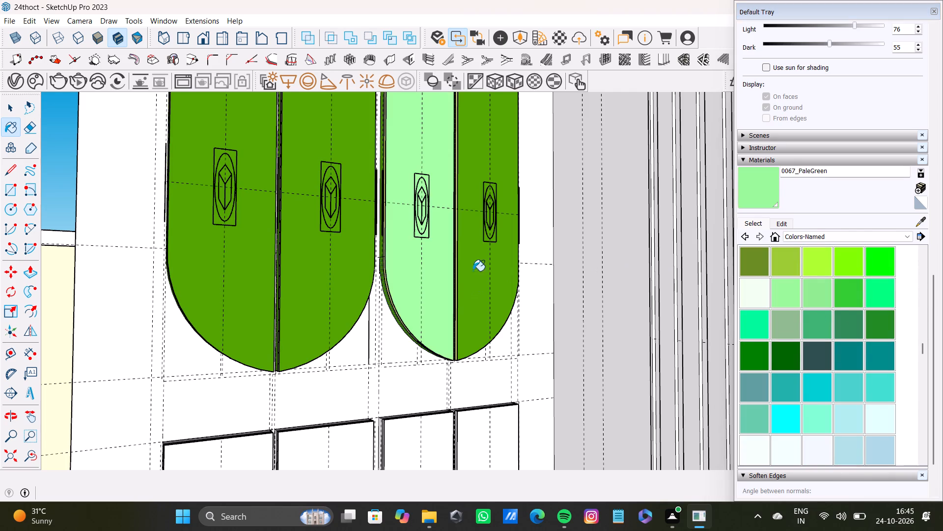
click(506, 270)
click(285, 280)
click(225, 287)
Repaint the curved and straight sections of the third upper shutter's outer side, behind the yellow strip, with 0067_PaleGreen.
scroll(329, 291, up, 8)
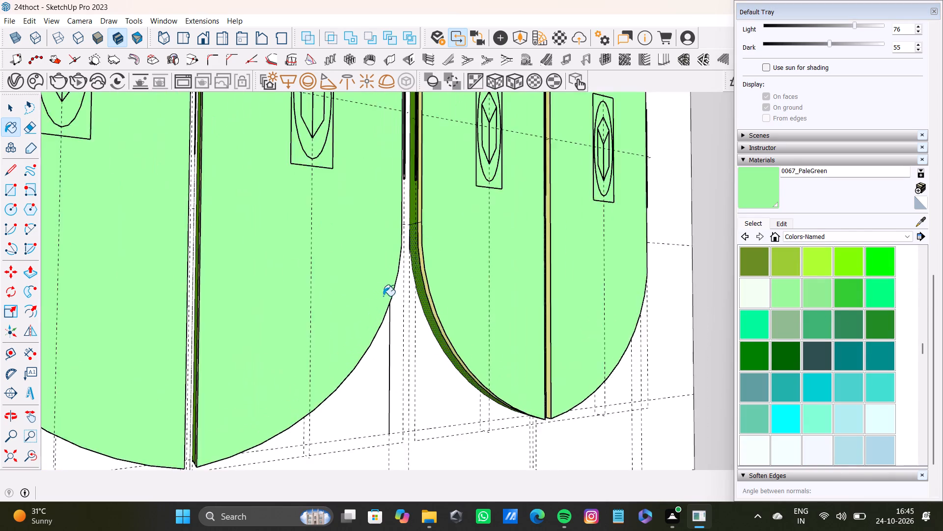
scroll(383, 296, up, 4)
middle_drag(421, 298, 448, 298)
scroll(444, 295, up, 3)
click(442, 287)
click(421, 112)
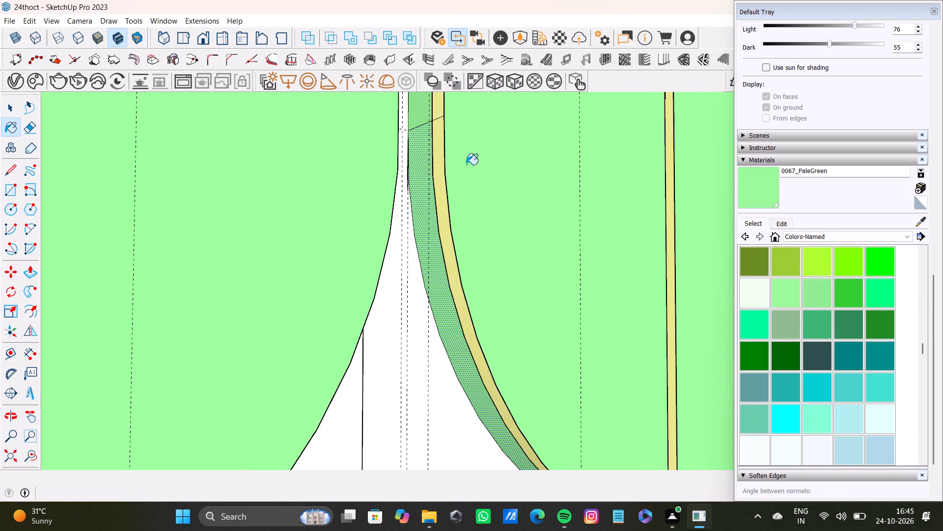
Repaint the first upper shutter's outer side, behind its pale yellow strip, with 0067_PaleGreen.
scroll(481, 196, down, 16)
shift+middle_drag(477, 232, 574, 319)
scroll(349, 274, up, 5)
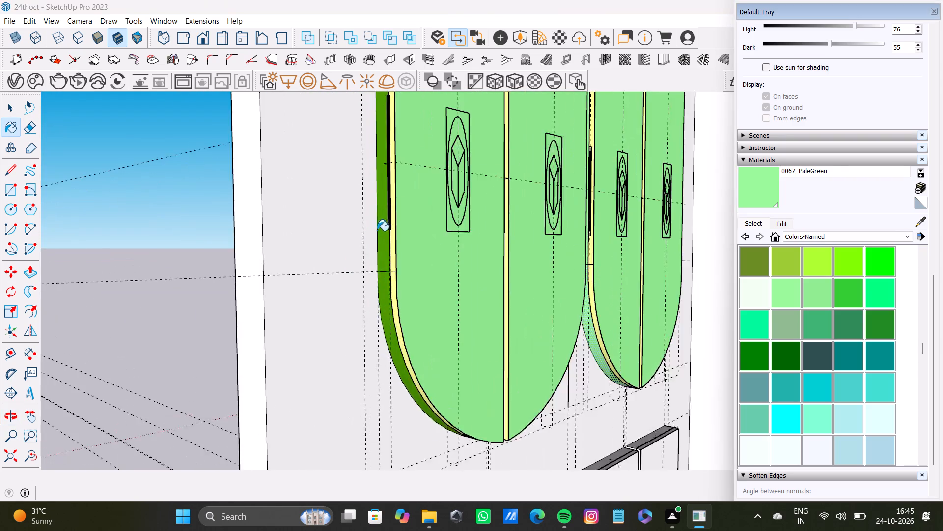
scroll(377, 231, up, 2)
shift+click(381, 216)
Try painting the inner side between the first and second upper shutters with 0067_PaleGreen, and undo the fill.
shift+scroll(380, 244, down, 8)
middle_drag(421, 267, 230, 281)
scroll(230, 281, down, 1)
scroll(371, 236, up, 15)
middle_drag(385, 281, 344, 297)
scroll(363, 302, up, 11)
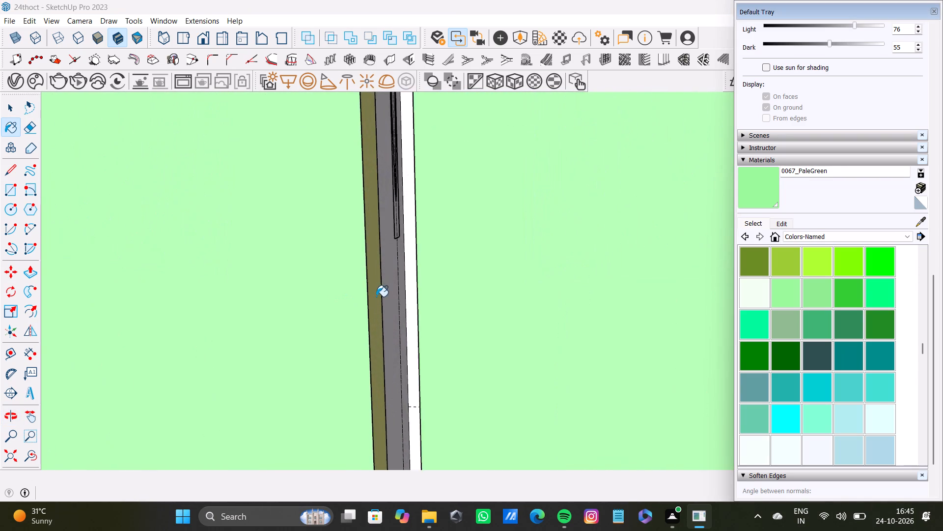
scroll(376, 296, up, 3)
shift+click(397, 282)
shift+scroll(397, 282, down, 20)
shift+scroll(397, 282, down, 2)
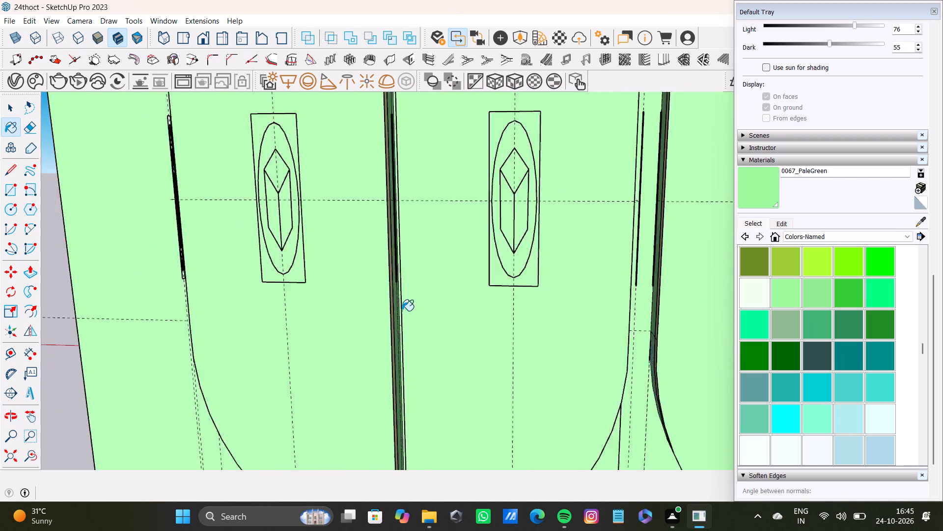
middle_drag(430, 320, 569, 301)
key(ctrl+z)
Select the first upper shutter's straight inner side, behind its pale yellow strip, and paint it with 0067_PaleGreen.
middle_drag(450, 339, 155, 338)
scroll(216, 332, up, 3)
key(space)
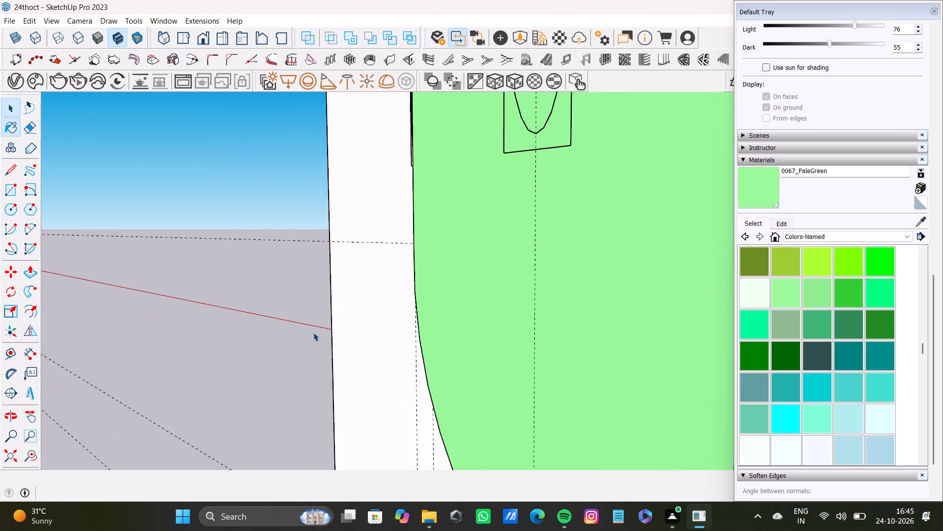
scroll(313, 332, up, 3)
click(27, 457)
click(12, 458)
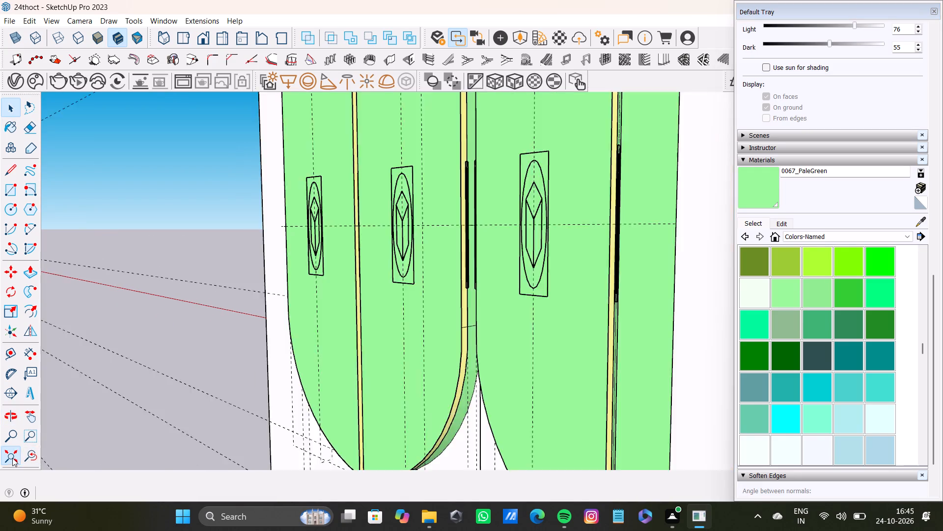
scroll(414, 303, up, 3)
shift+middle_drag(429, 275, 728, 336)
scroll(574, 279, up, 7)
shift+middle_drag(397, 206, 577, 370)
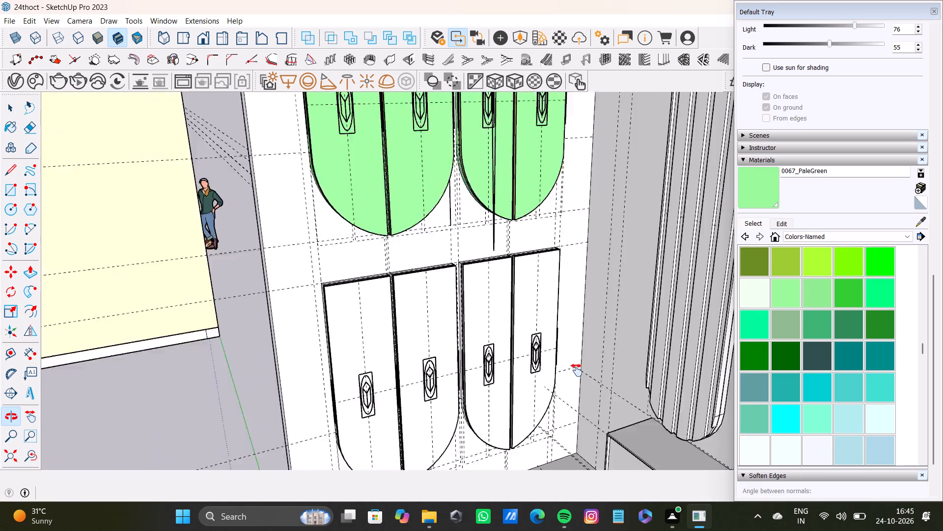
shift+middle_drag(577, 370, 633, 418)
scroll(547, 303, up, 16)
middle_drag(435, 259, 304, 269)
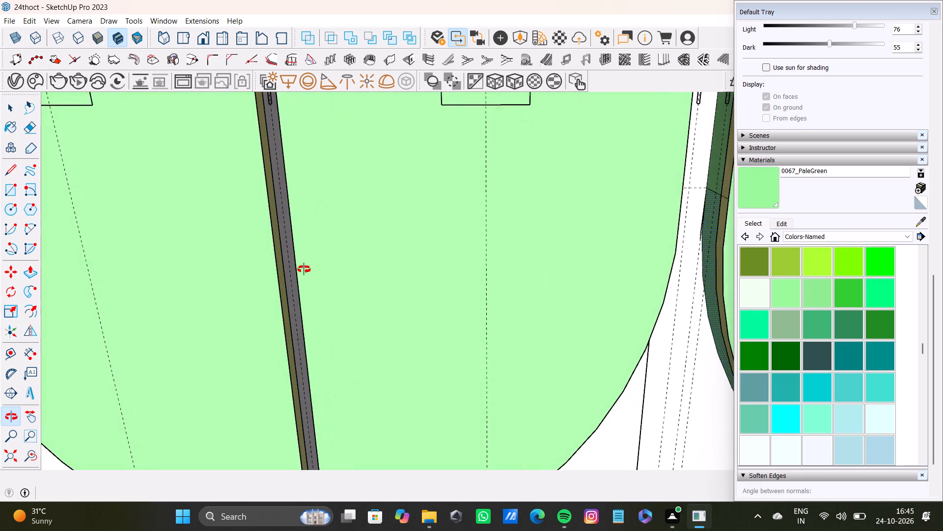
middle_drag(304, 269, 395, 326)
scroll(390, 284, up, 12)
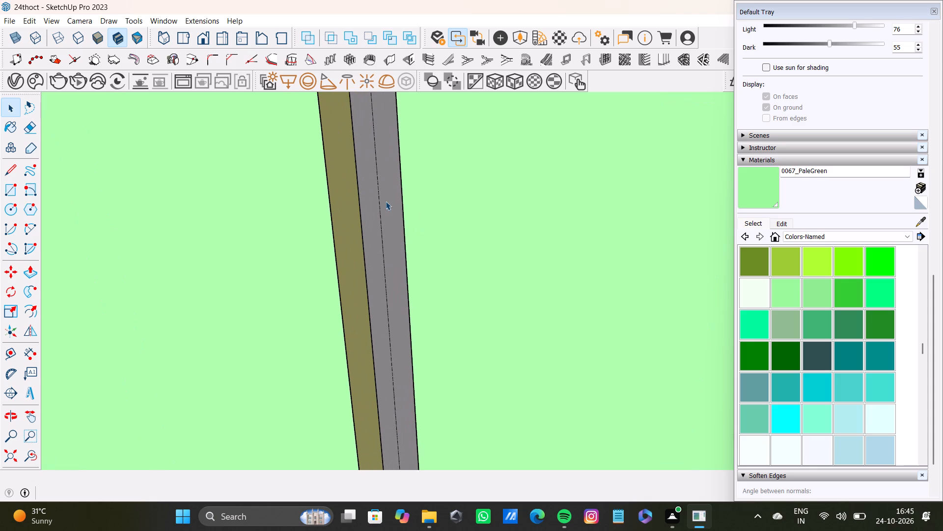
scroll(386, 201, up, 3)
click(388, 194)
click(759, 194)
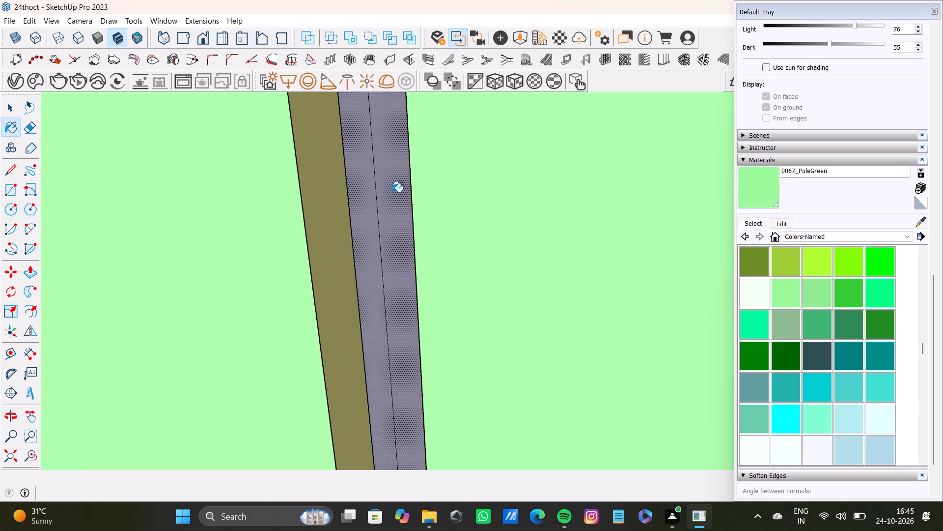
click(393, 191)
scroll(383, 241, down, 12)
middle_drag(381, 261, 500, 250)
scroll(500, 250, down, 17)
scroll(595, 220, up, 4)
scroll(587, 207, down, 3)
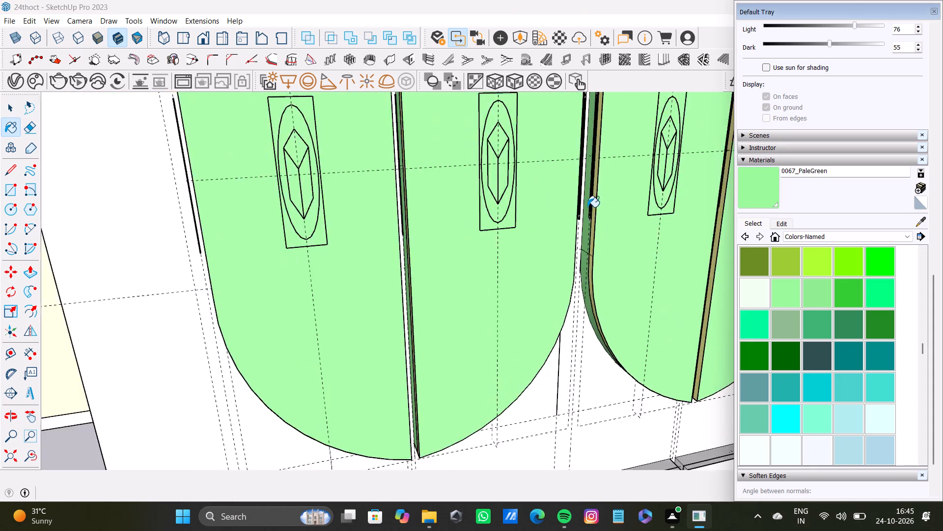
Examine the upper shutters' inner sides, edge strips and top ends for faces still left unpainted.
scroll(587, 207, down, 6)
shift+middle_drag(591, 231, 310, 284)
scroll(501, 267, up, 10)
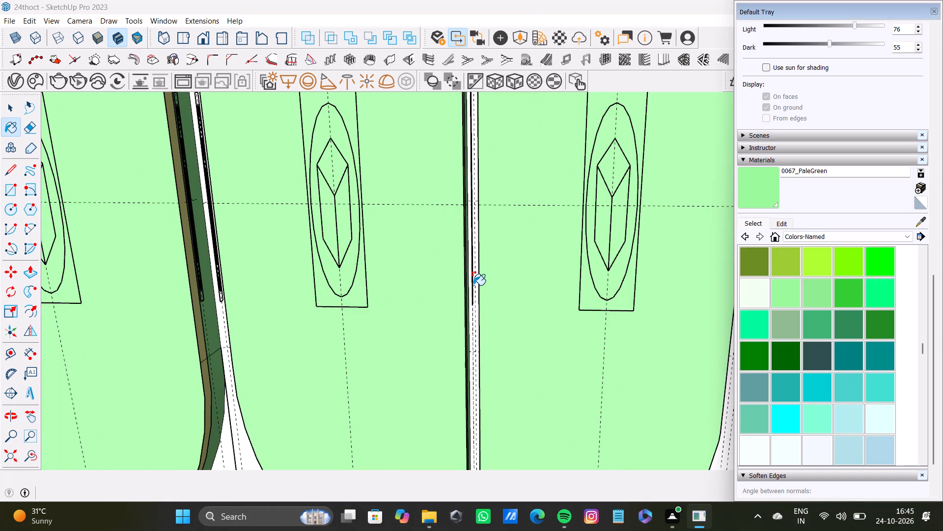
scroll(472, 293, up, 14)
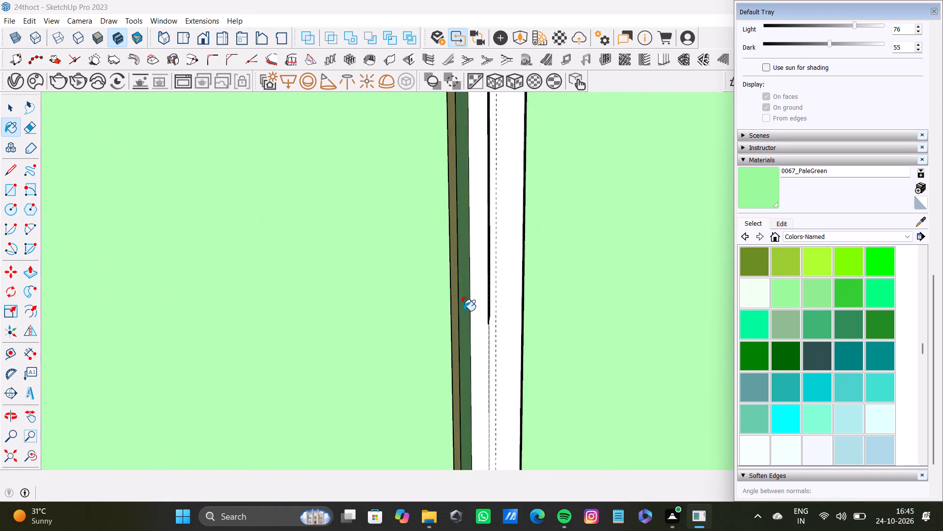
scroll(464, 311, up, 5)
middle_drag(464, 311, 432, 354)
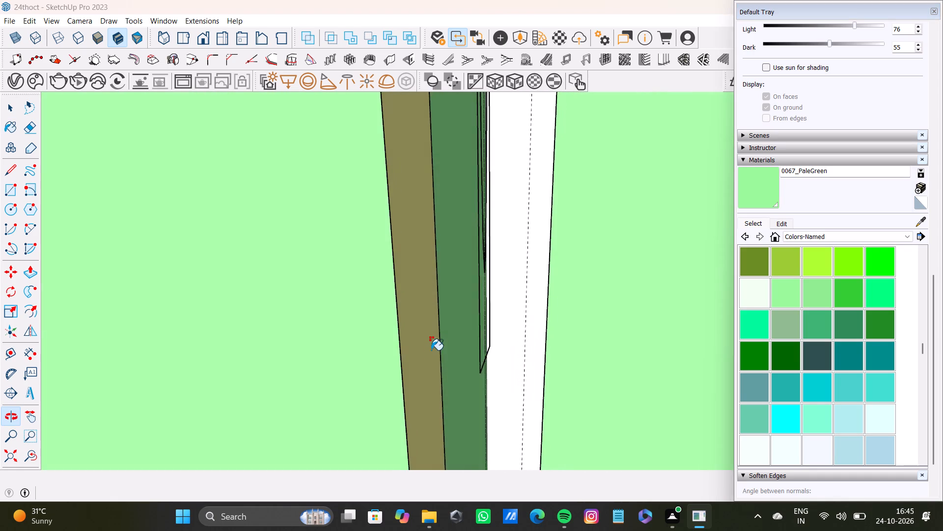
scroll(430, 349, down, 4)
click(32, 453)
click(14, 456)
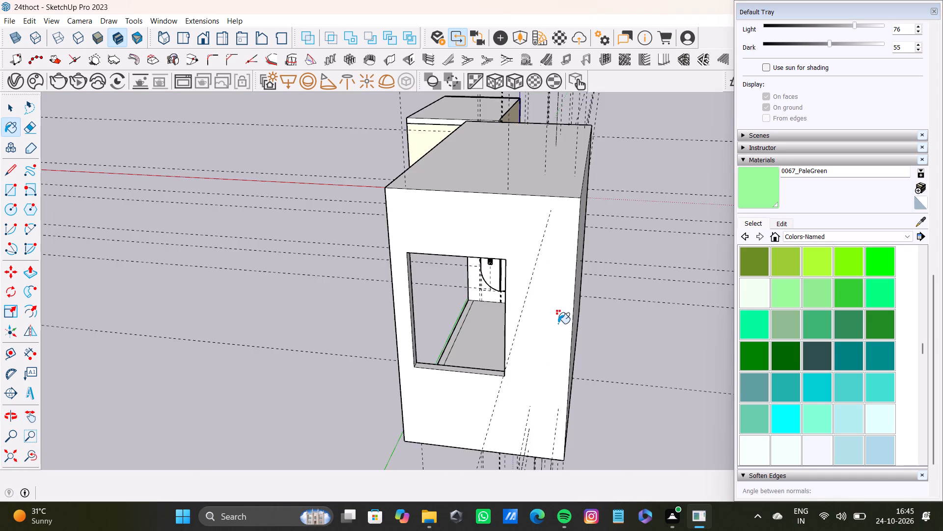
middle_drag(554, 311, 810, 304)
scroll(455, 248, up, 8)
shift+middle_drag(420, 200, 480, 181)
scroll(453, 166, up, 2)
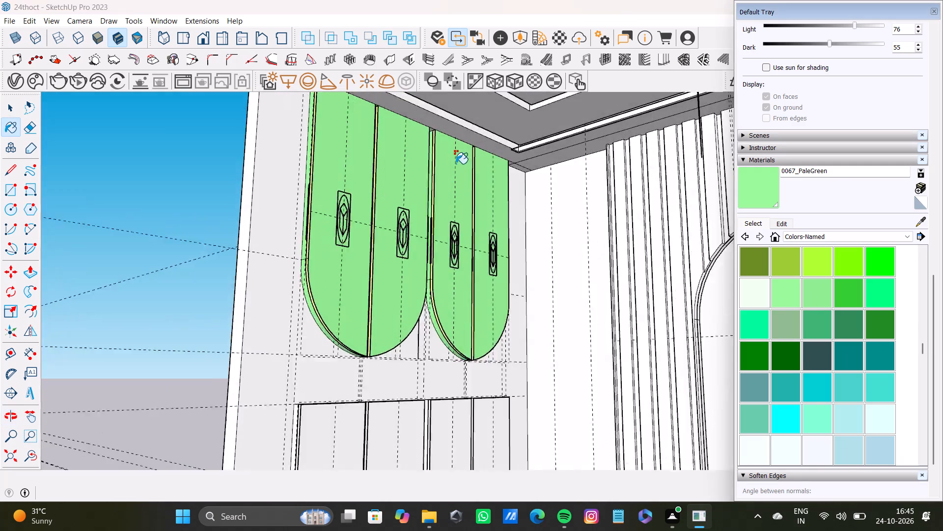
scroll(456, 164, up, 5)
shift+middle_drag(456, 145, 246, 151)
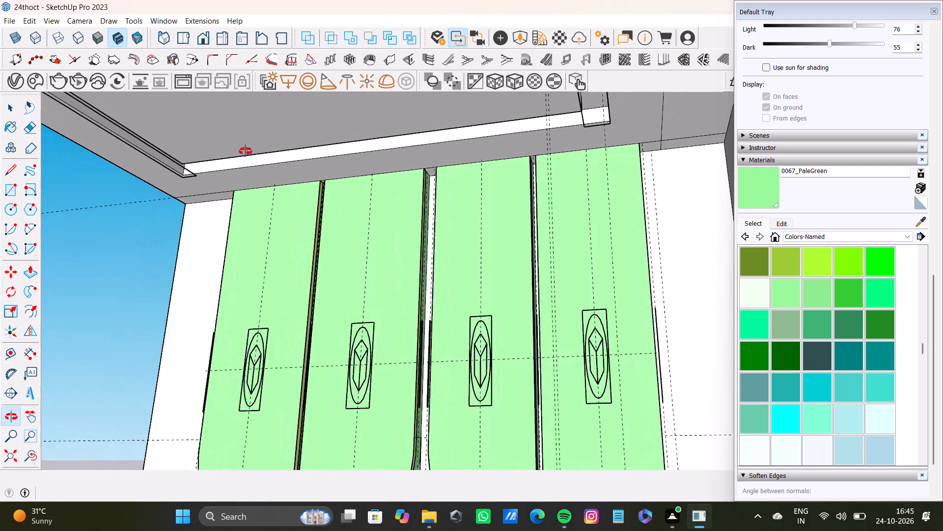
shift+middle_drag(246, 151, 227, 161)
scroll(404, 149, up, 6)
shift+middle_drag(612, 193, 472, 204)
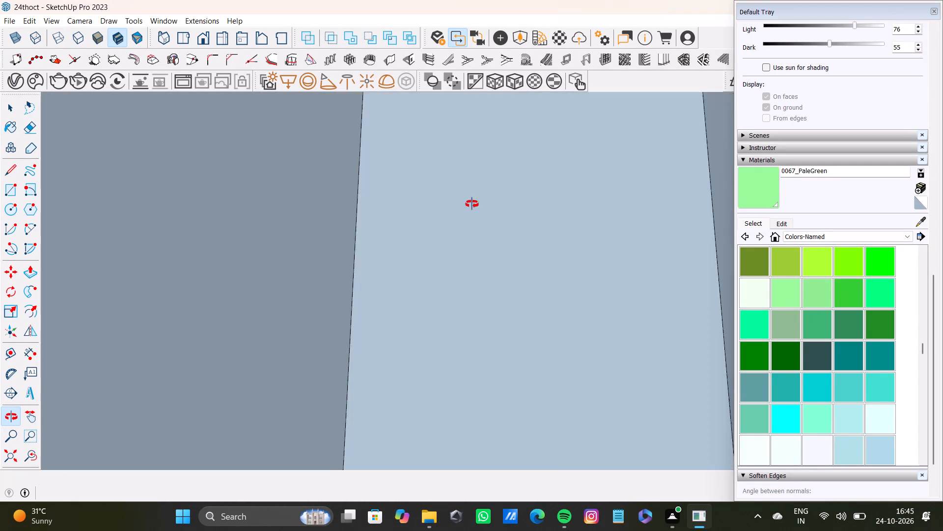
shift+middle_drag(472, 204, 486, 207)
scroll(486, 207, down, 4)
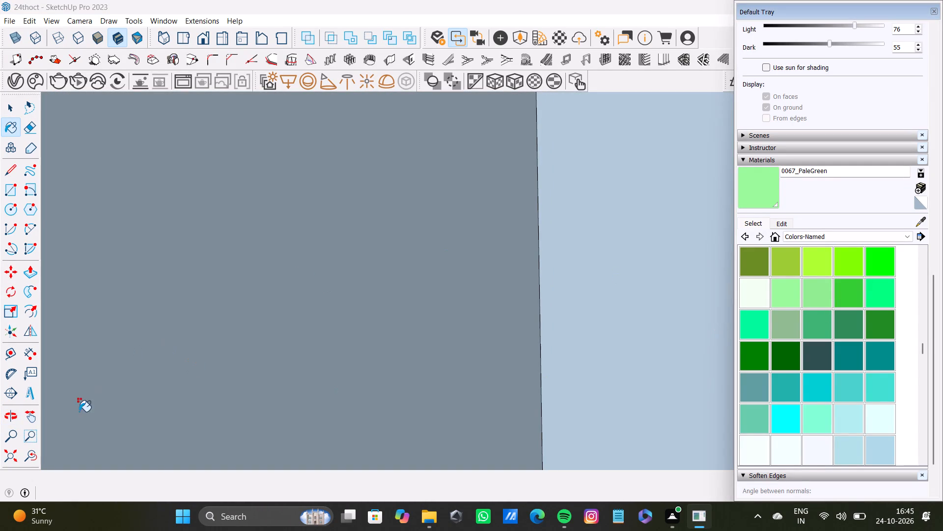
click(32, 452)
click(18, 456)
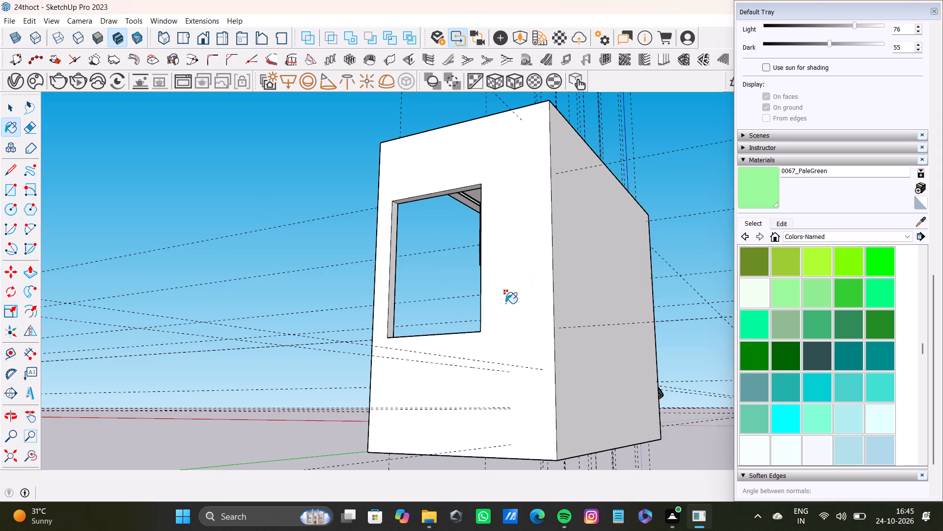
Open the first lower shutter's front panel group for editing at its top outer corner.
middle_drag(505, 303, 825, 383)
scroll(603, 359, up, 8)
shift+middle_drag(510, 323, 832, 375)
scroll(425, 353, up, 8)
scroll(535, 323, down, 8)
key(space)
middle_drag(545, 323, 381, 389)
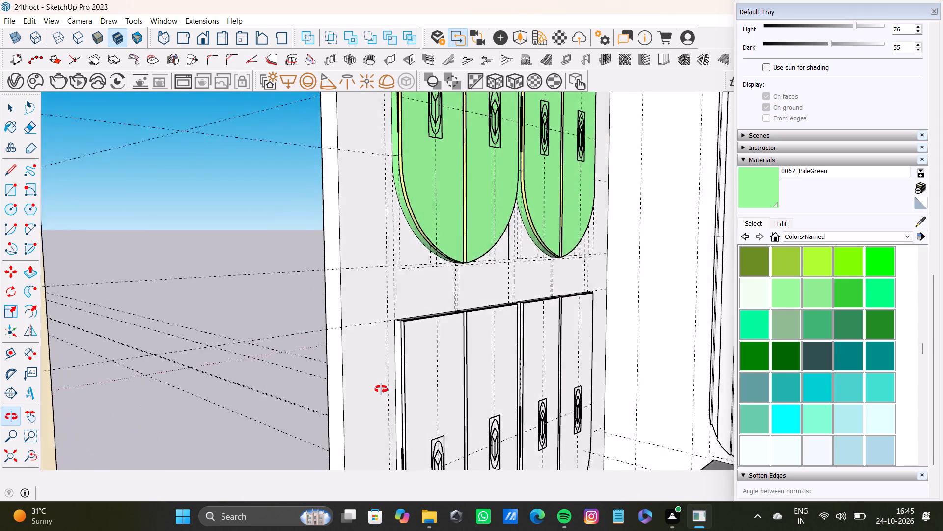
middle_drag(381, 389, 385, 401)
scroll(410, 353, up, 13)
key(space)
click(406, 317)
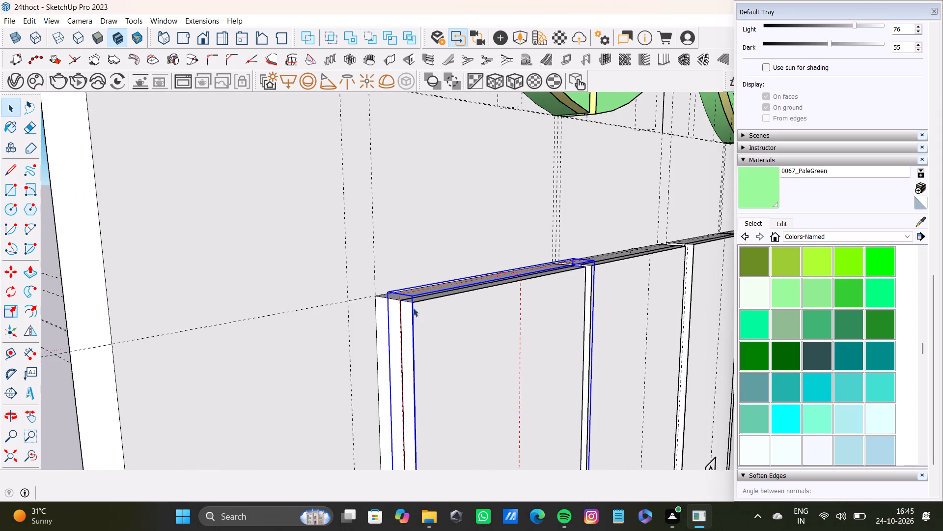
middle_drag(413, 308, 376, 401)
scroll(387, 374, up, 7)
shift+click(393, 394)
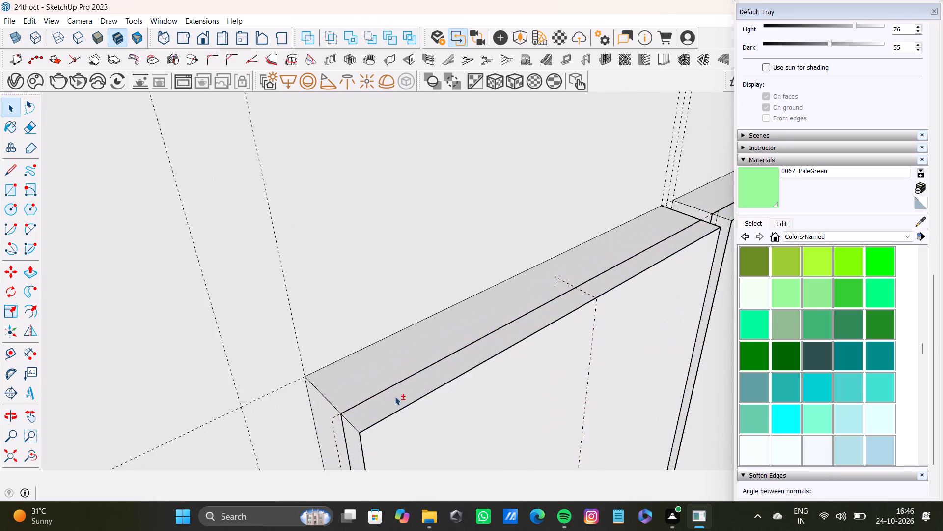
shift+click(406, 402)
shift+double_click(399, 402)
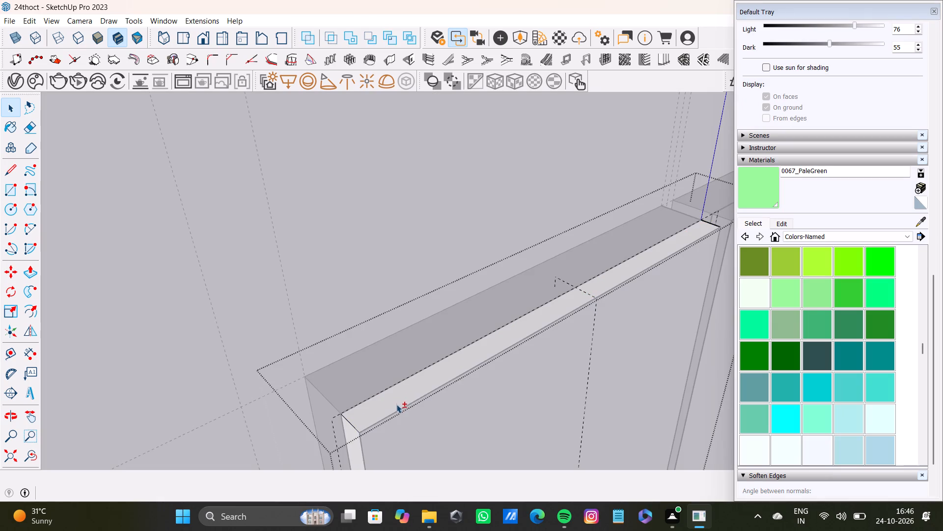
Sample Color E02 from an upper shutter's edge strip and paint the first lower shutter's top and outer edge strips with it.
shift+click(924, 221)
shift+middle_drag(380, 131, 501, 488)
shift+middle_drag(601, 224, 536, 465)
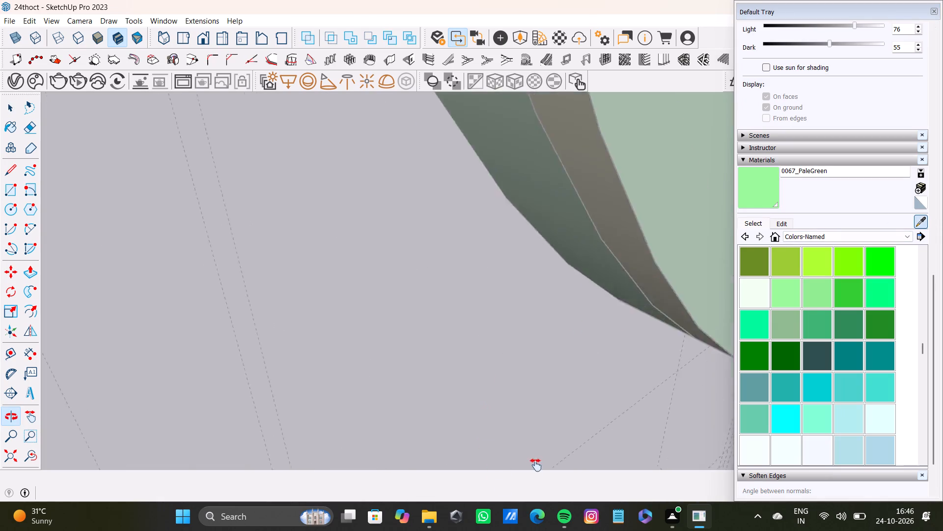
shift+middle_drag(536, 465, 538, 449)
shift+click(565, 266)
shift+click(772, 194)
shift+scroll(683, 305, down, 5)
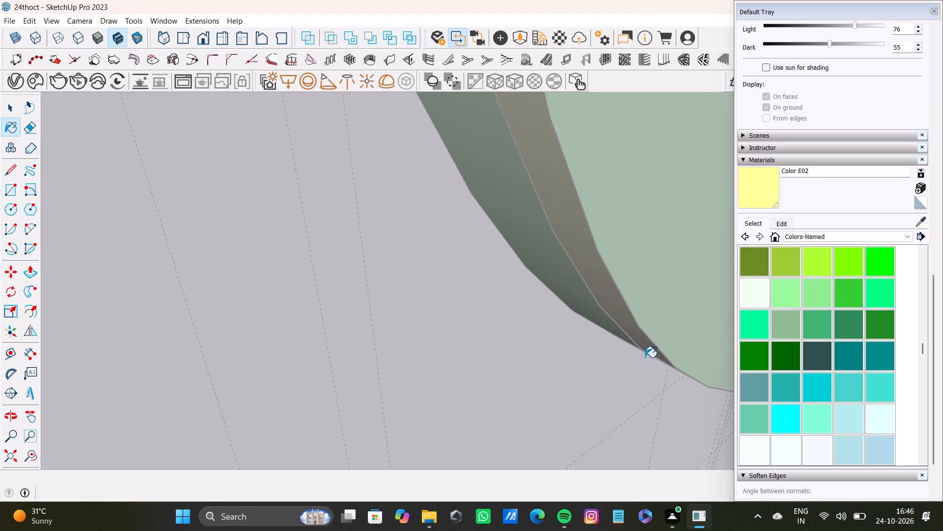
shift+scroll(645, 357, down, 9)
shift+middle_drag(633, 374, 493, 172)
shift+scroll(425, 311, up, 9)
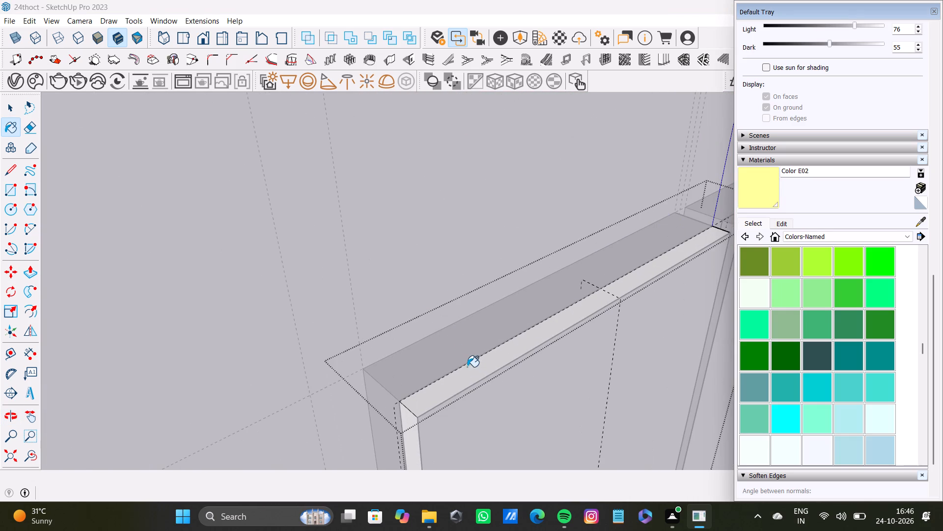
shift+click(471, 374)
shift+click(411, 423)
Paint the first lower shutter's inner edge strip, beside the second shutter, with Color E02.
shift+scroll(410, 423, down, 5)
shift+middle_drag(564, 426, 560, 401)
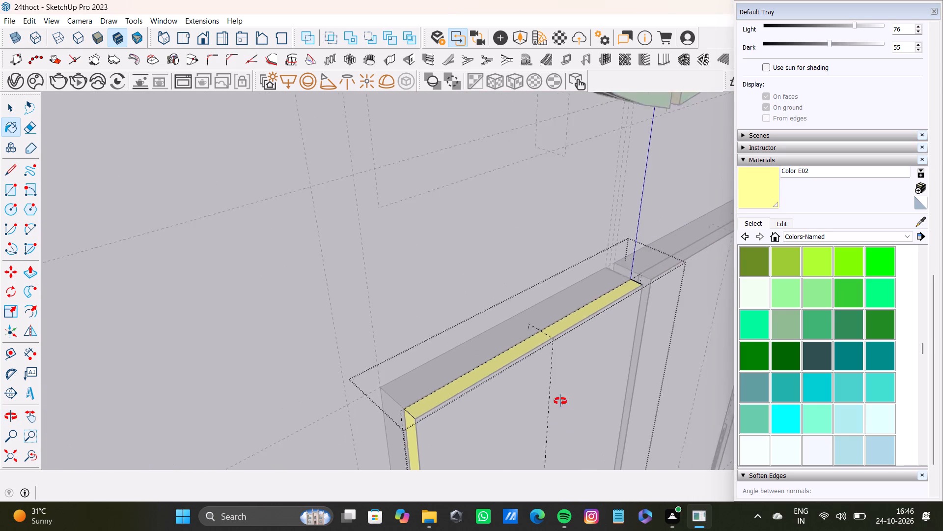
shift+middle_drag(560, 401, 206, 319)
scroll(331, 218, up, 9)
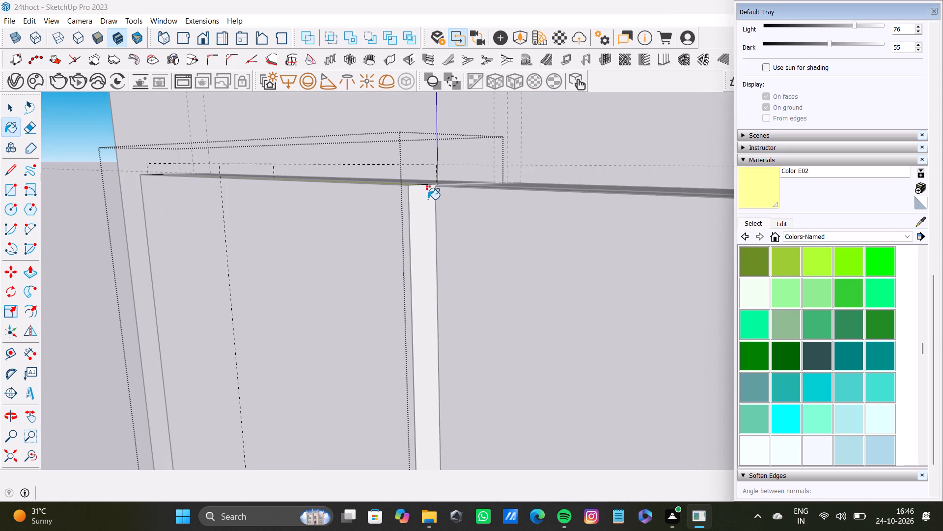
shift+click(428, 199)
Open the second lower shutter's front panel group for editing.
shift+scroll(425, 213, down, 9)
shift+middle_drag(514, 276, 249, 241)
scroll(320, 265, down, 4)
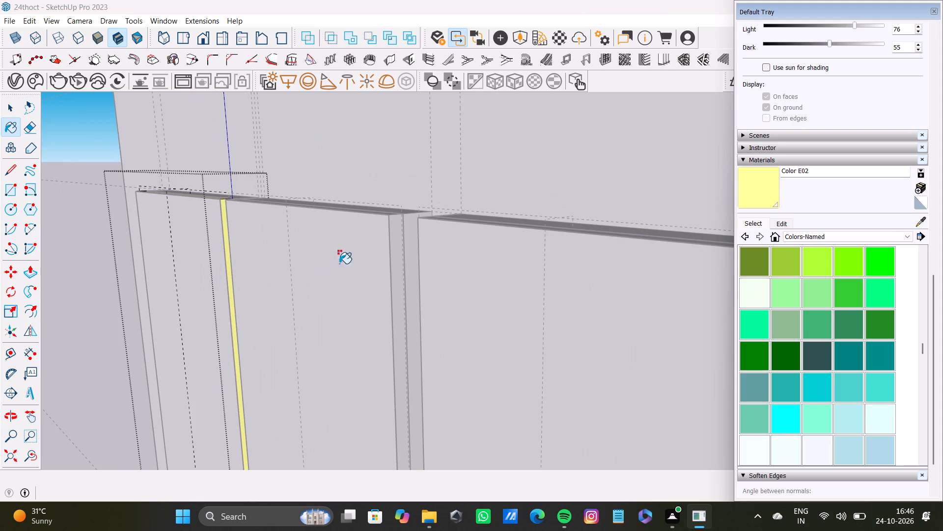
key(space)
click(402, 234)
click(400, 234)
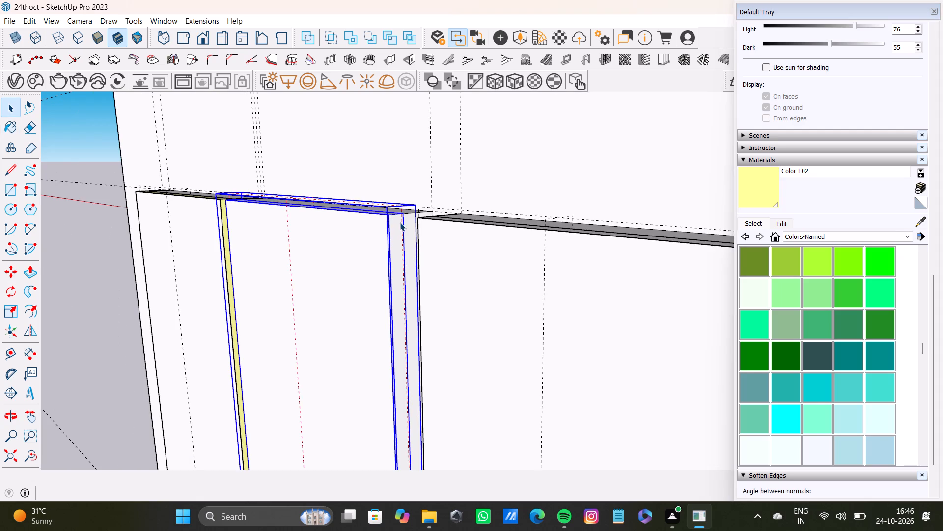
click(400, 222)
click(401, 250)
click(398, 255)
click(399, 264)
double_click(399, 261)
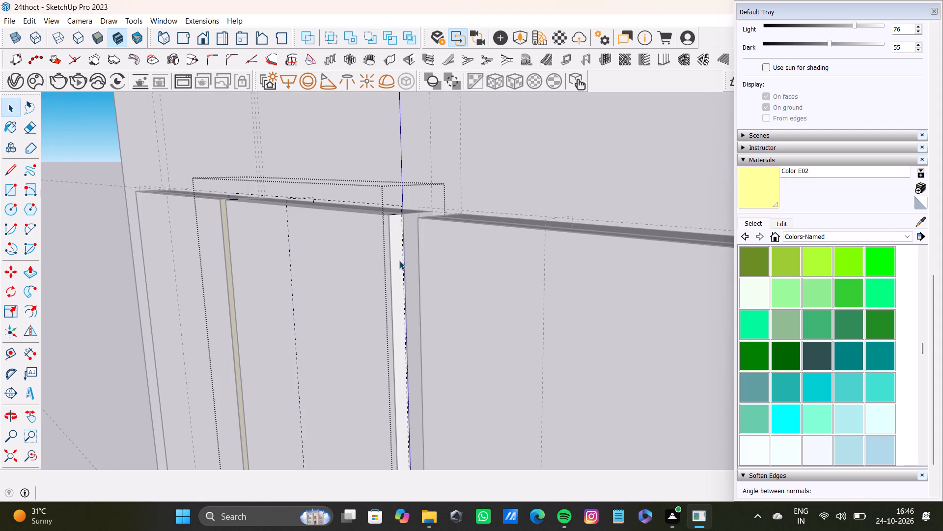
Select the second lower shutter's top and both side edge strips, paint them with Color E02, and leave the group.
click(399, 259)
middle_drag(397, 224, 429, 320)
scroll(429, 320, down, 1)
shift+scroll(410, 271, up, 3)
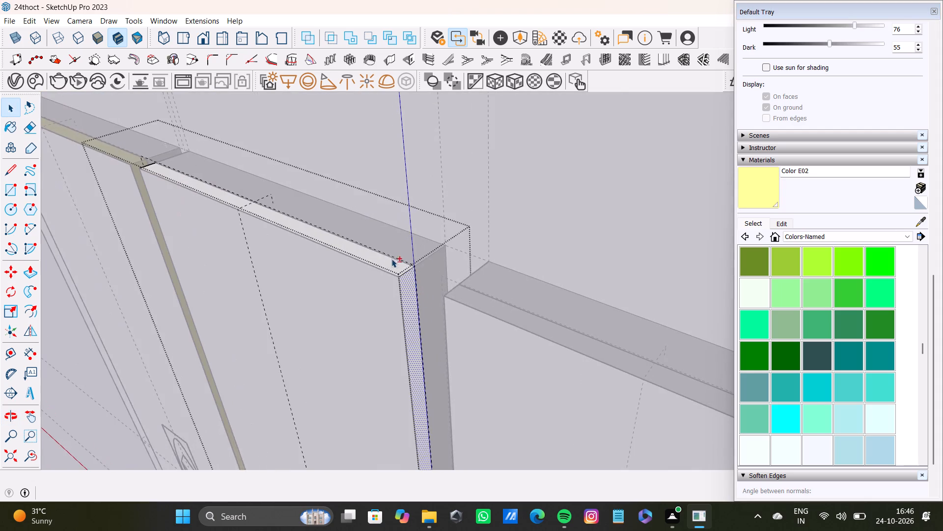
shift+scroll(391, 259, up, 2)
shift+click(384, 261)
shift+scroll(380, 265, down, 5)
shift+middle_drag(362, 272, 577, 315)
middle_drag(319, 283, 501, 308)
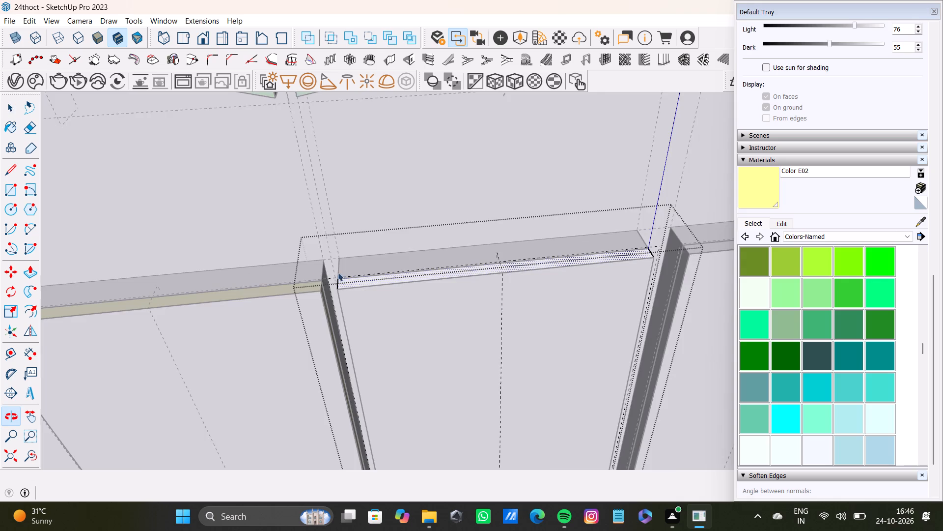
scroll(317, 272, up, 4)
middle_drag(320, 302, 452, 302)
scroll(370, 353, up, 6)
shift+click(391, 330)
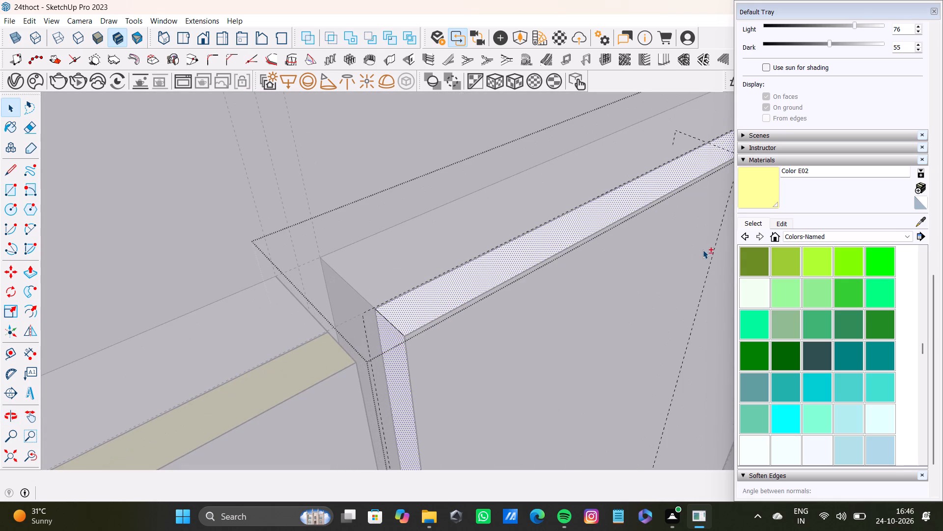
shift+click(758, 194)
shift+click(517, 256)
shift+scroll(417, 305, down, 4)
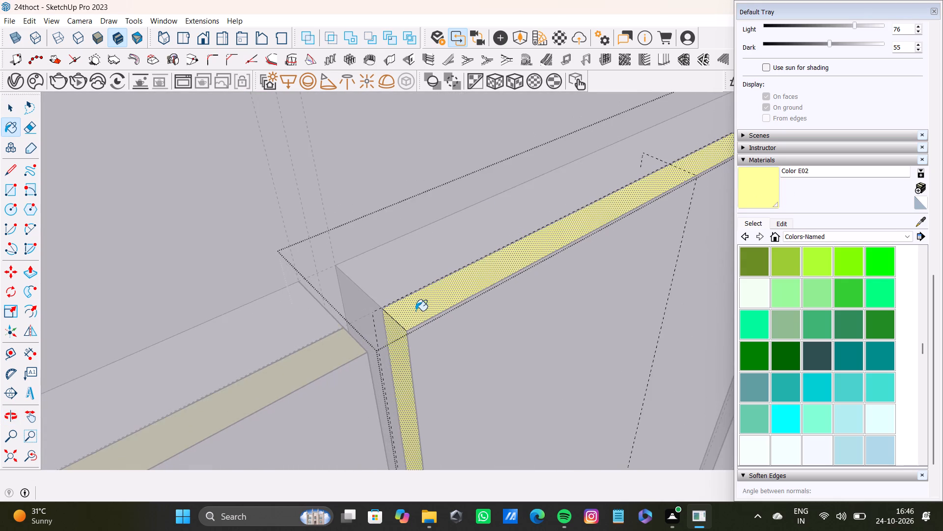
shift+scroll(416, 311, down, 4)
click(30, 458)
click(12, 454)
scroll(234, 379, down, 6)
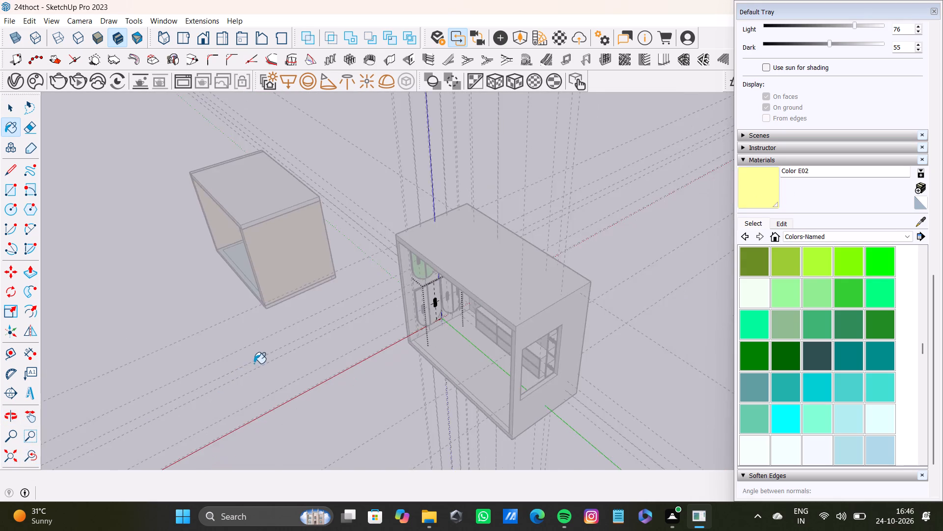
scroll(254, 363, down, 2)
middle_drag(254, 363, 397, 281)
scroll(393, 287, up, 17)
middle_drag(425, 351, 400, 306)
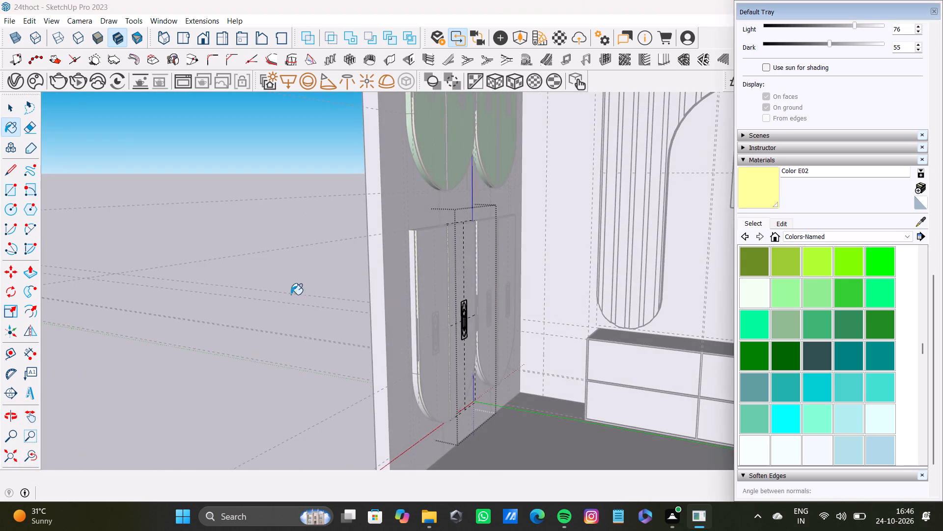
key(space)
click(291, 291)
Sample 0067_PaleGreen from an upper shutter and paint the first two lower shutters' fronts and the first one's straight and curved outer side.
scroll(410, 290, up, 5)
middle_drag(411, 289, 347, 242)
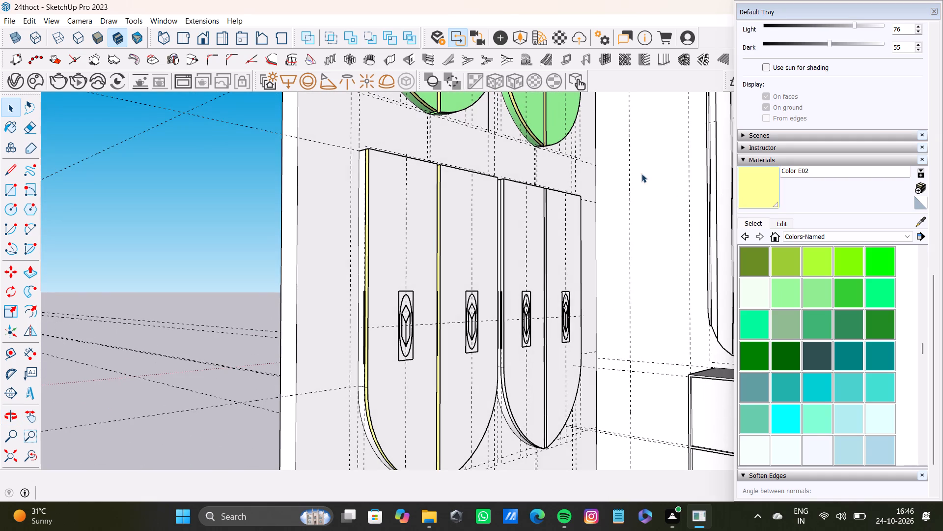
click(923, 221)
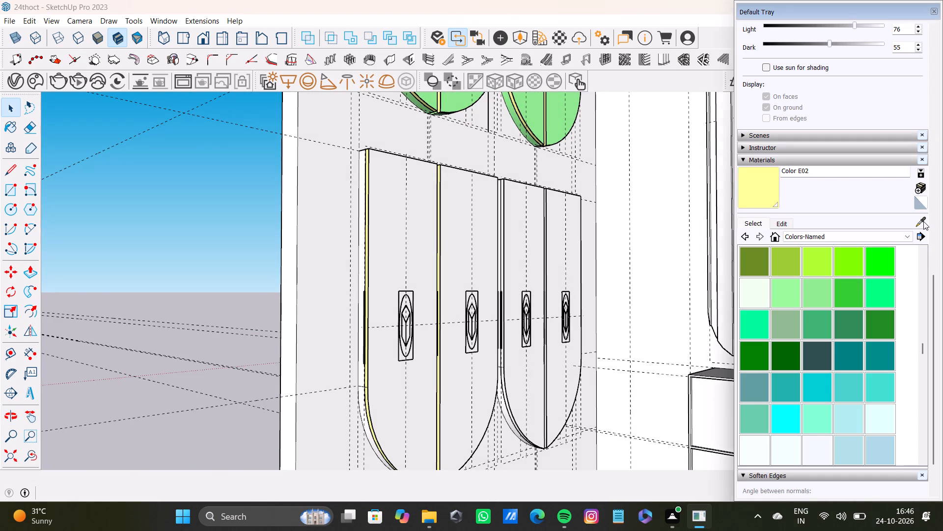
click(469, 101)
click(382, 235)
click(361, 233)
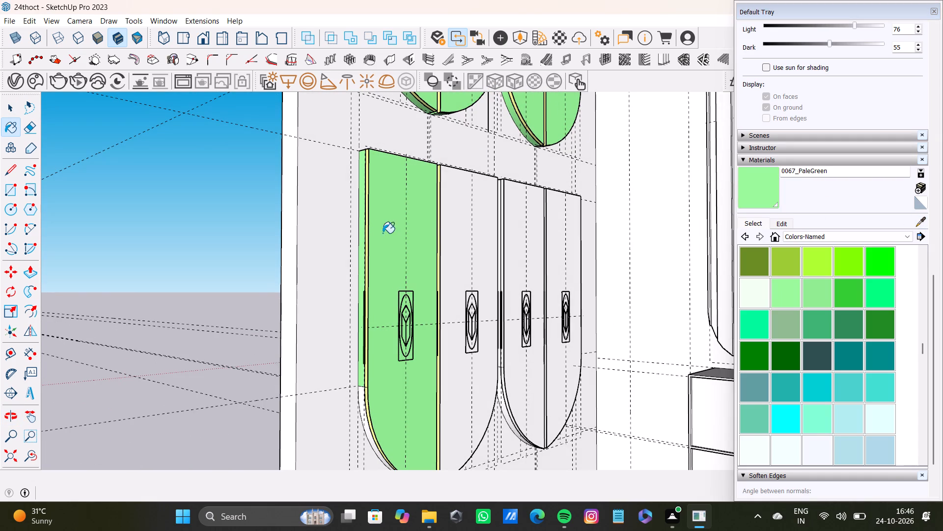
click(458, 226)
scroll(361, 413, up, 6)
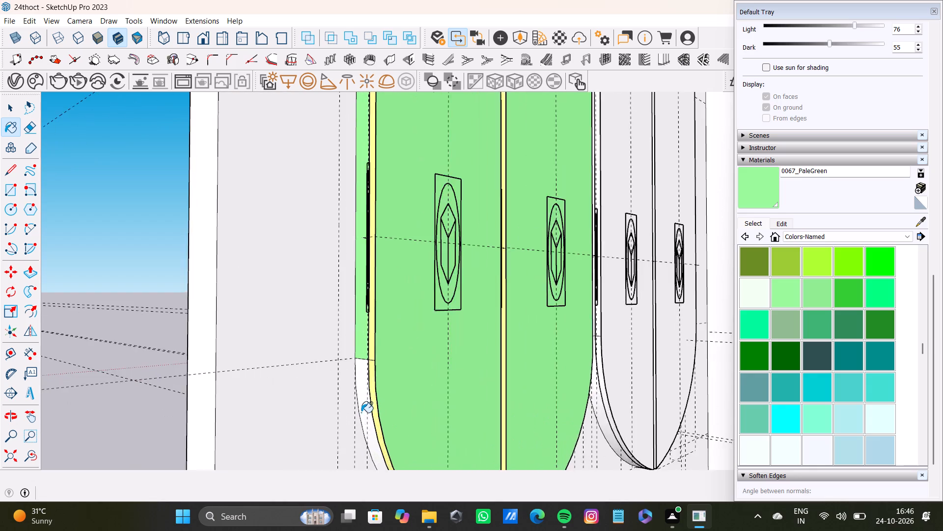
scroll(361, 413, up, 4)
click(358, 385)
Paint the fronts of the third and fourth lower shutters with 0067_PaleGreen.
scroll(380, 394, down, 15)
middle_drag(487, 378, 352, 382)
scroll(352, 382, down, 1)
scroll(439, 286, up, 4)
click(35, 457)
click(13, 455)
scroll(441, 301, up, 8)
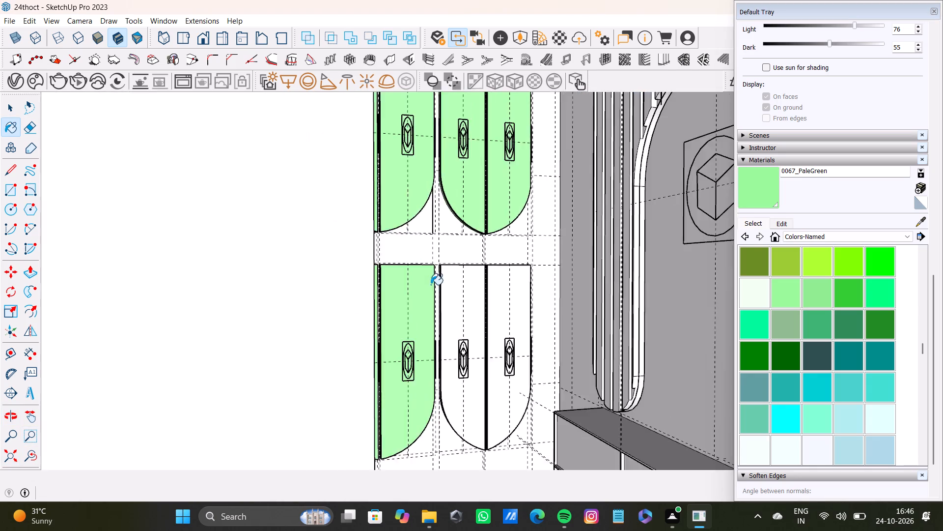
scroll(431, 285, up, 9)
click(465, 285)
click(593, 273)
Paint the top faces of the third and second lower shutters, behind their edge strips, with 0067_PaleGreen.
scroll(472, 243, up, 1)
middle_drag(472, 243, 464, 329)
scroll(439, 236, up, 16)
click(436, 220)
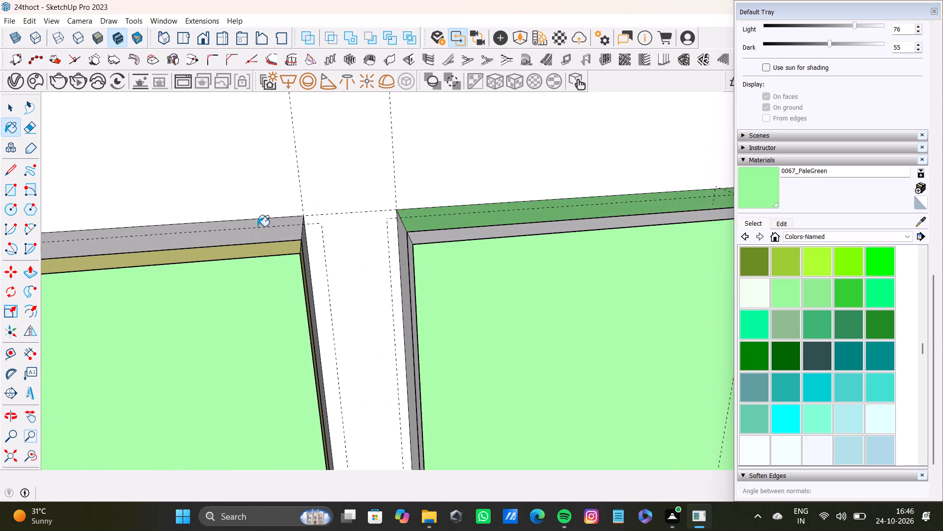
click(257, 226)
Paint the third lower shutter's straight outer side, behind its edge strip, with 0067_PaleGreen, undoing the stray fill beside it.
scroll(428, 244, up, 4)
middle_drag(408, 246, 523, 252)
scroll(390, 249, up, 2)
click(307, 246)
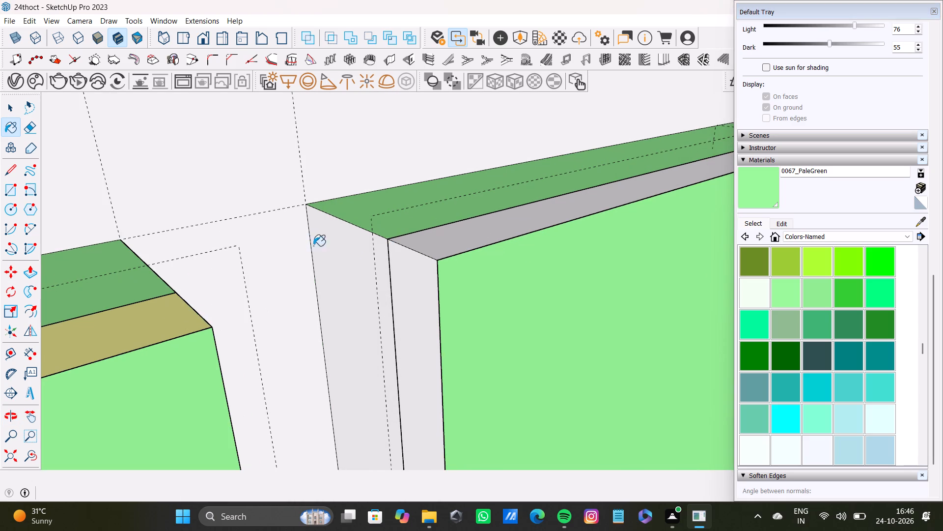
key(ctrl+z)
click(358, 262)
scroll(358, 262, down, 8)
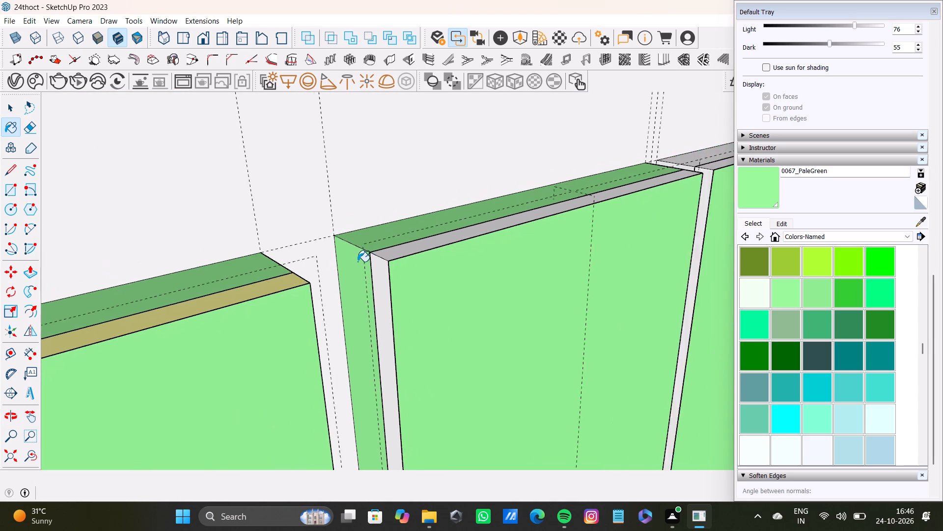
Paint the fourth lower shutter's top face and its straight side facing the third shutter, behind the edge strips, with 0067_PaleGreen.
scroll(358, 262, down, 10)
shift+middle_drag(385, 278, 282, 223)
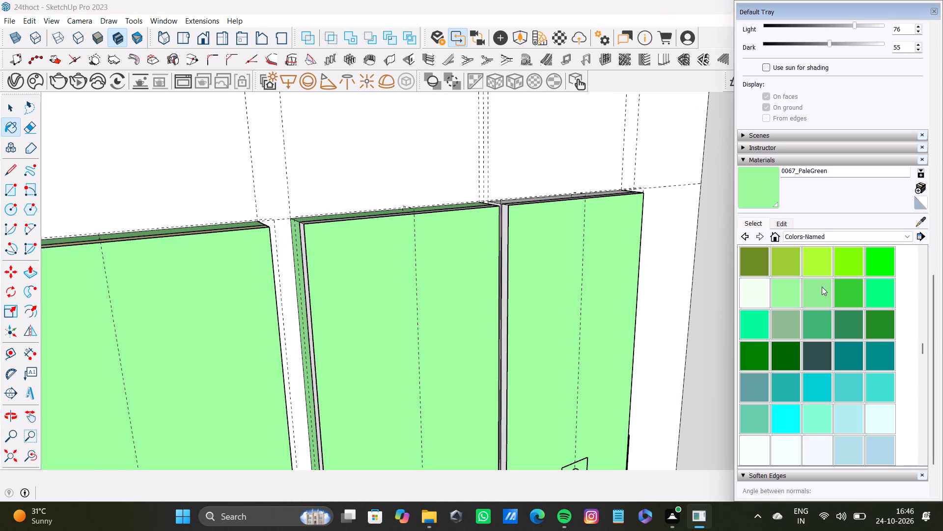
middle_drag(563, 287, 546, 356)
scroll(481, 198, up, 10)
click(518, 193)
click(501, 211)
Paint the second lower shutter's straight side facing the third shutter, behind its edge strip, with 0067_PaleGreen.
scroll(555, 243, down, 3)
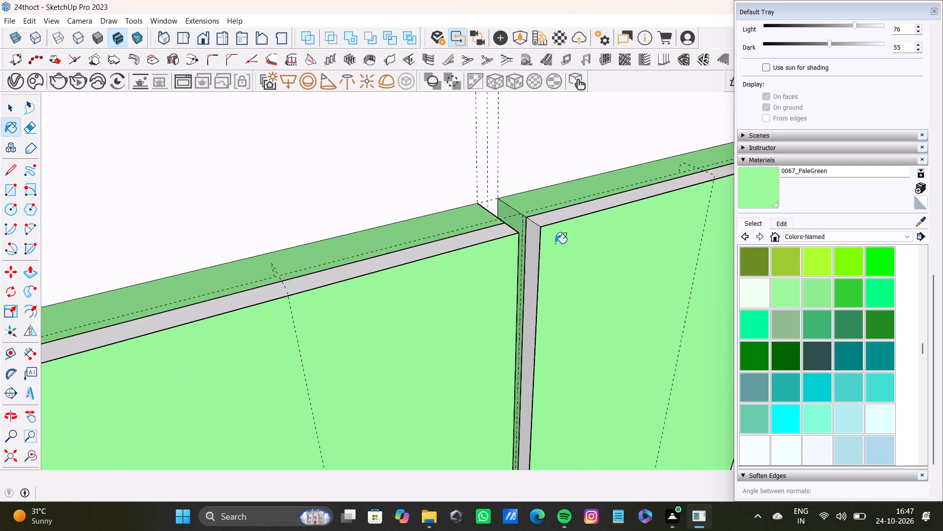
scroll(555, 243, down, 5)
middle_drag(607, 260, 376, 203)
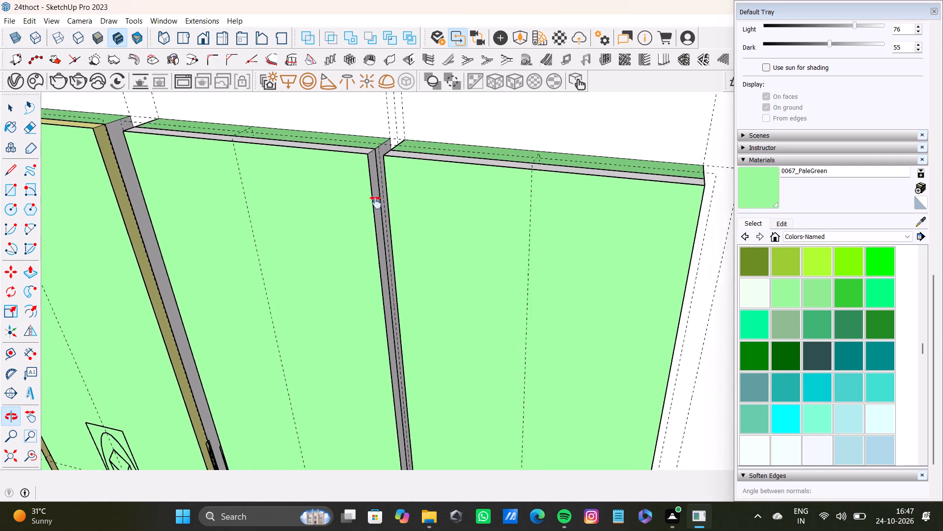
middle_drag(376, 203, 387, 214)
shift+scroll(240, 189, up, 7)
shift+click(251, 180)
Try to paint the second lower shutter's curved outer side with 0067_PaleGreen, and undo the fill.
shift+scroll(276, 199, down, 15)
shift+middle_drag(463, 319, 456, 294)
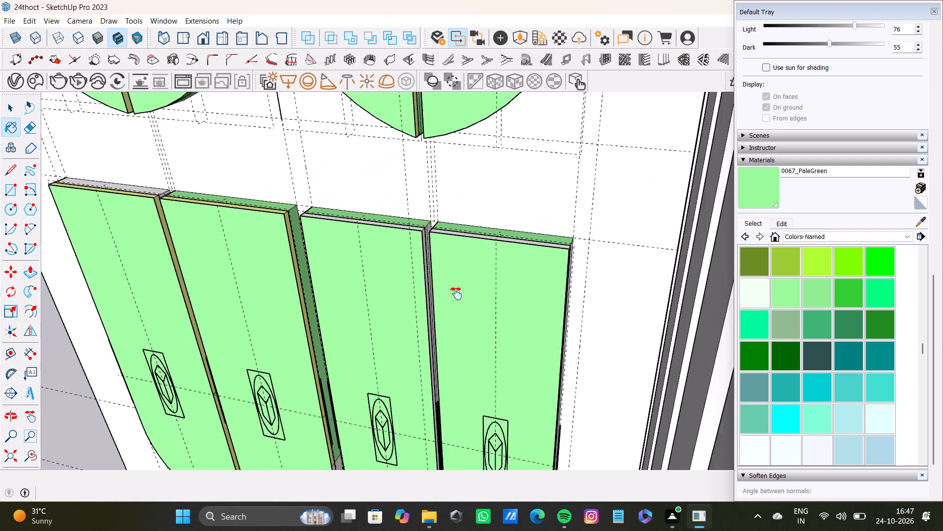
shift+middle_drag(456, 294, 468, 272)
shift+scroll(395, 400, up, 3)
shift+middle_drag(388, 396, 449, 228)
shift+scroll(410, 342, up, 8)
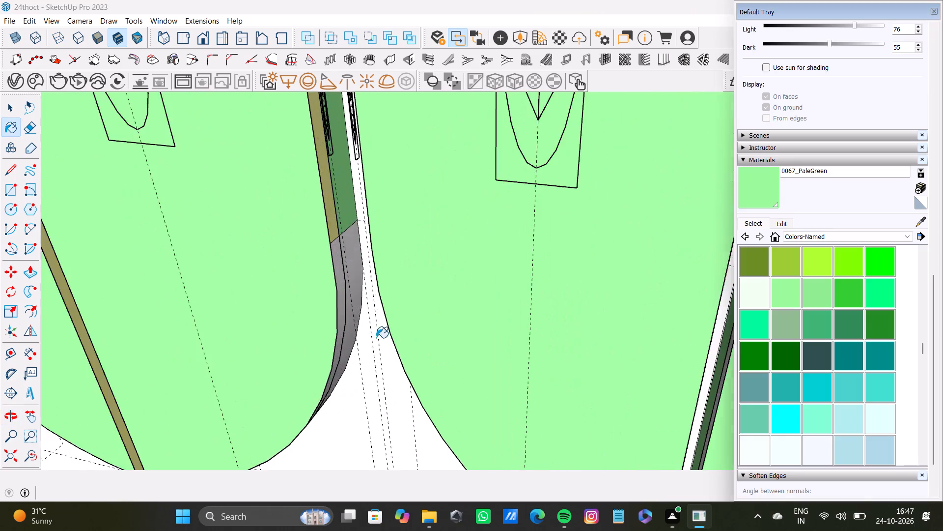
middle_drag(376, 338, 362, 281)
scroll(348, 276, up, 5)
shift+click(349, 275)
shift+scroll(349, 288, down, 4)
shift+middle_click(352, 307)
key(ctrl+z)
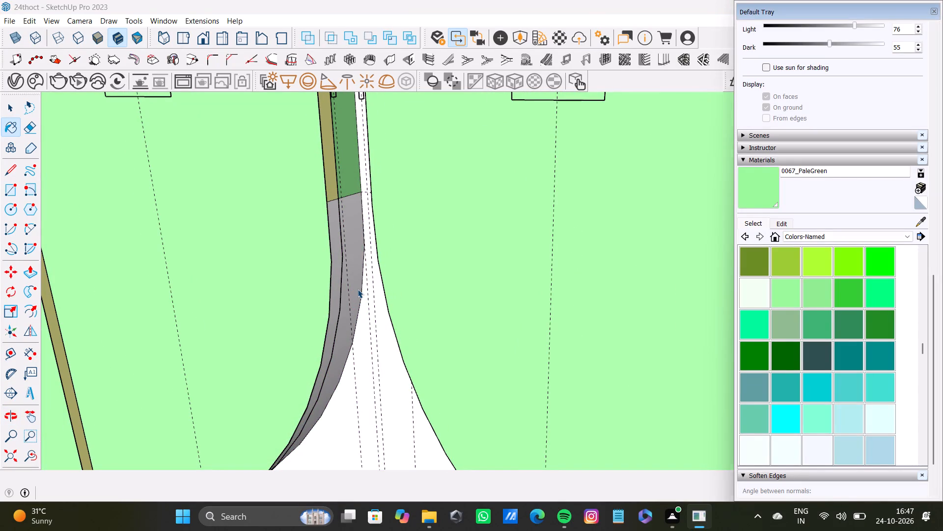
Paint the second lower shutter's curved outer side, behind its edge strip, with 0067_PaleGreen.
key(space)
click(358, 288)
click(727, 197)
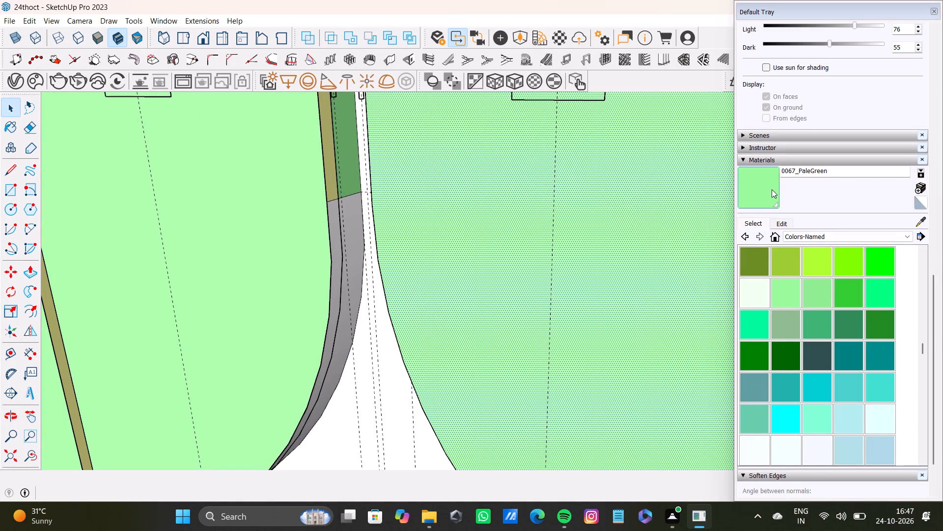
click(772, 189)
click(354, 260)
scroll(332, 326, down, 4)
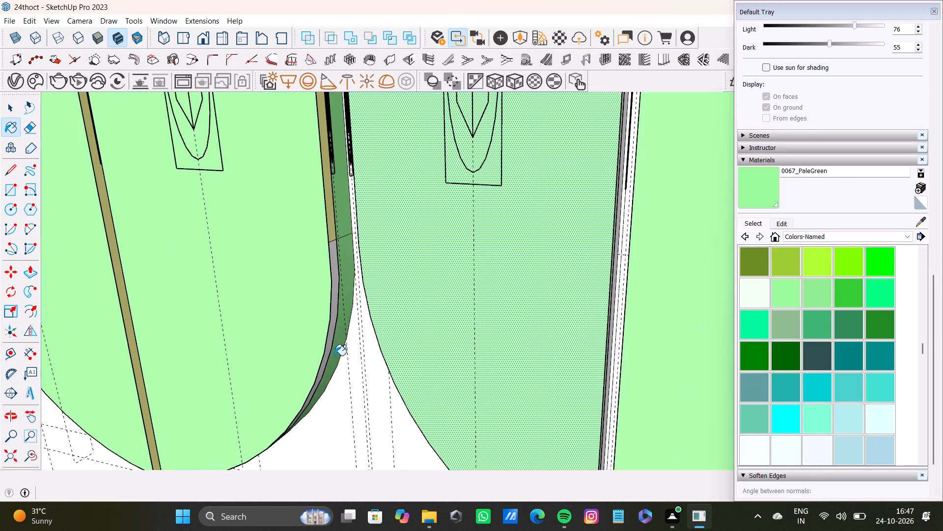
Examine the narrow gap between the third and fourth lower shutters for side faces still lacking paint.
shift+middle_drag(336, 357, 319, 258)
scroll(319, 258, down, 1)
scroll(589, 282, down, 2)
scroll(586, 278, up, 20)
middle_drag(579, 239, 576, 241)
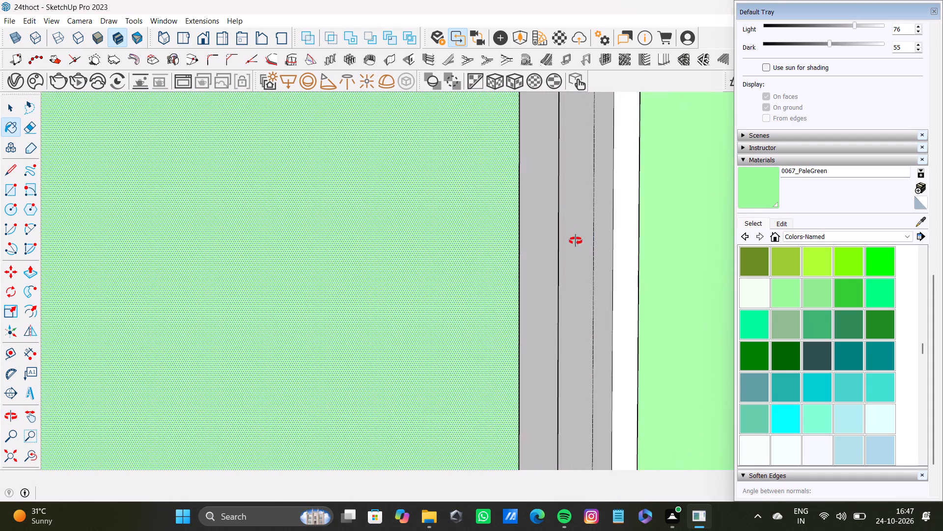
middle_drag(576, 241, 553, 271)
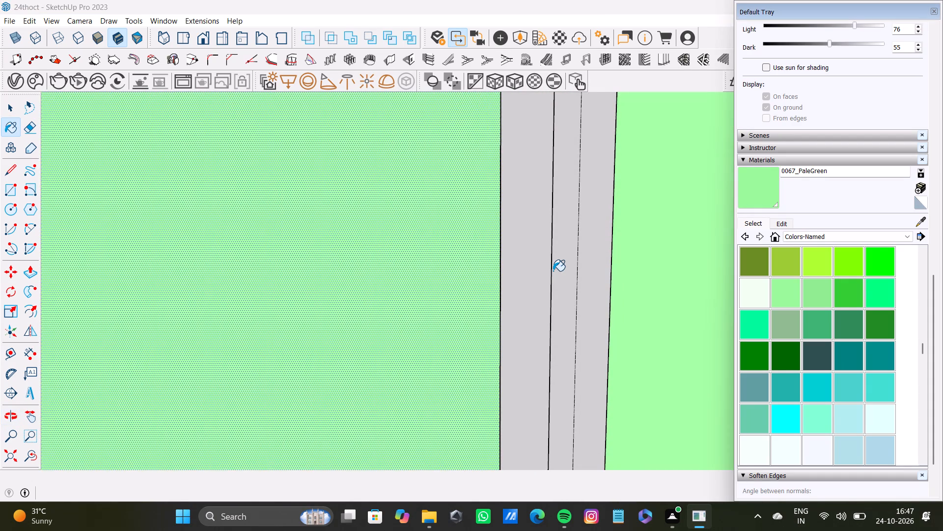
scroll(555, 266, down, 2)
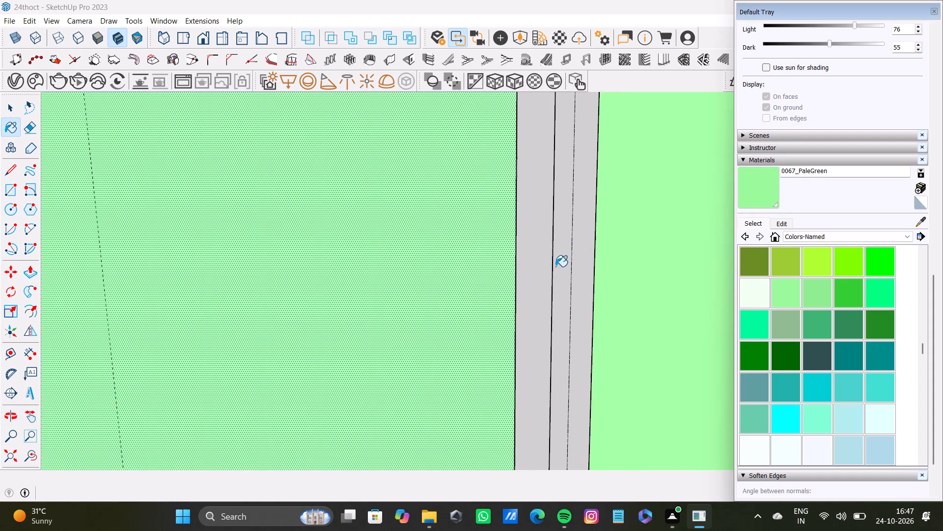
scroll(555, 266, down, 18)
middle_drag(549, 281, 553, 285)
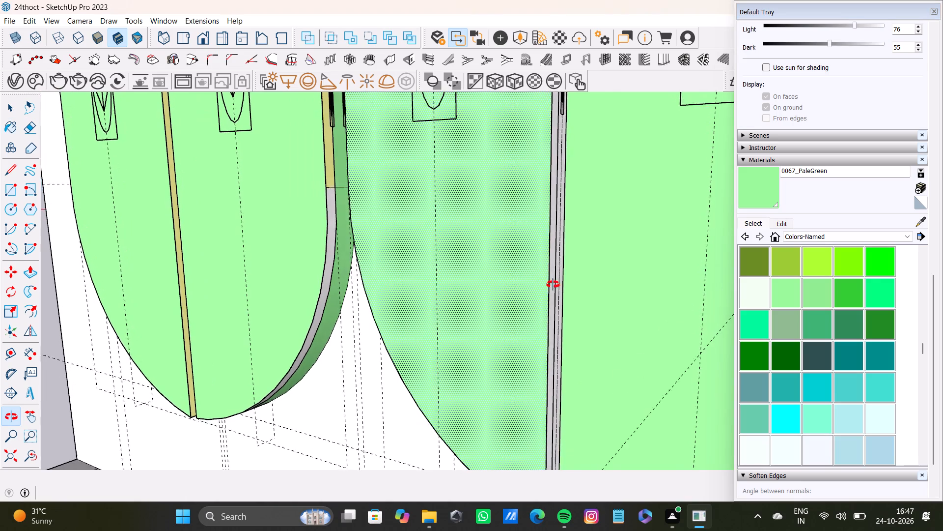
middle_drag(553, 285, 568, 286)
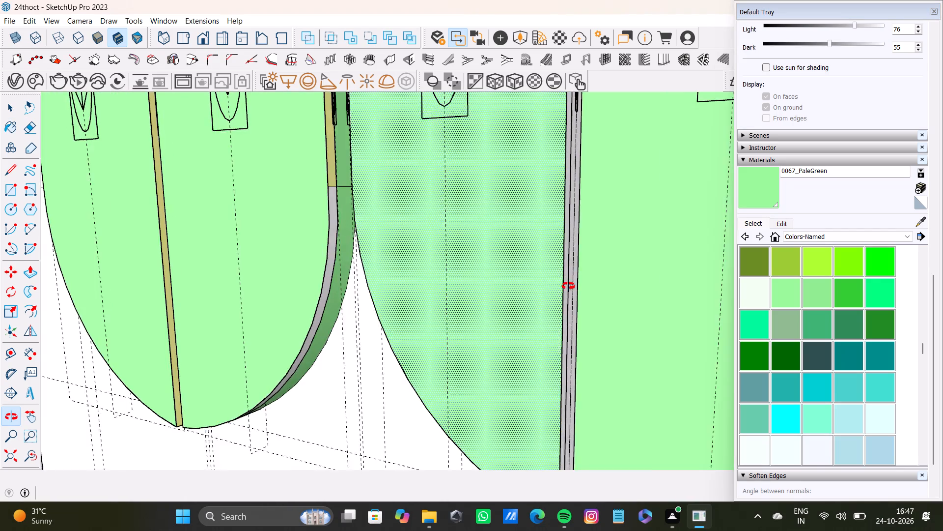
middle_drag(568, 286, 566, 305)
scroll(572, 278, up, 12)
middle_drag(568, 269, 581, 269)
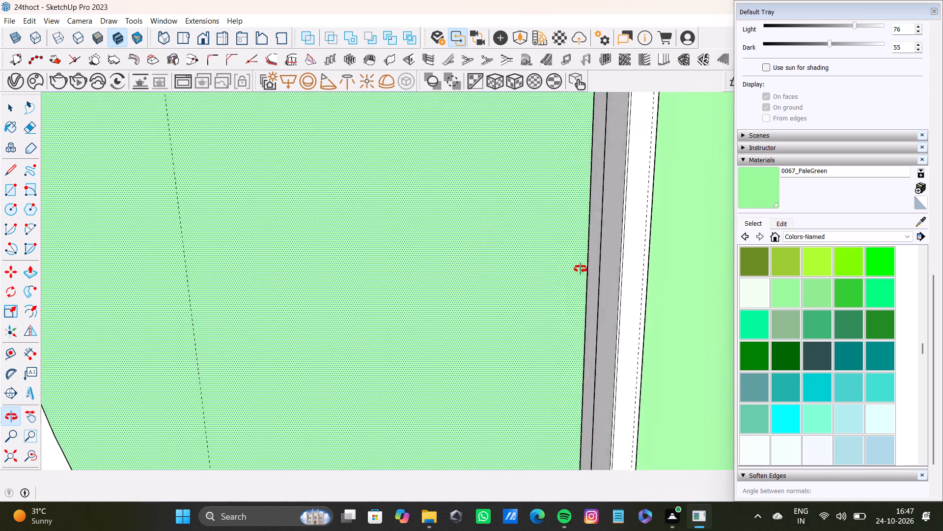
middle_drag(581, 269, 580, 269)
scroll(598, 255, up, 6)
scroll(554, 270, down, 13)
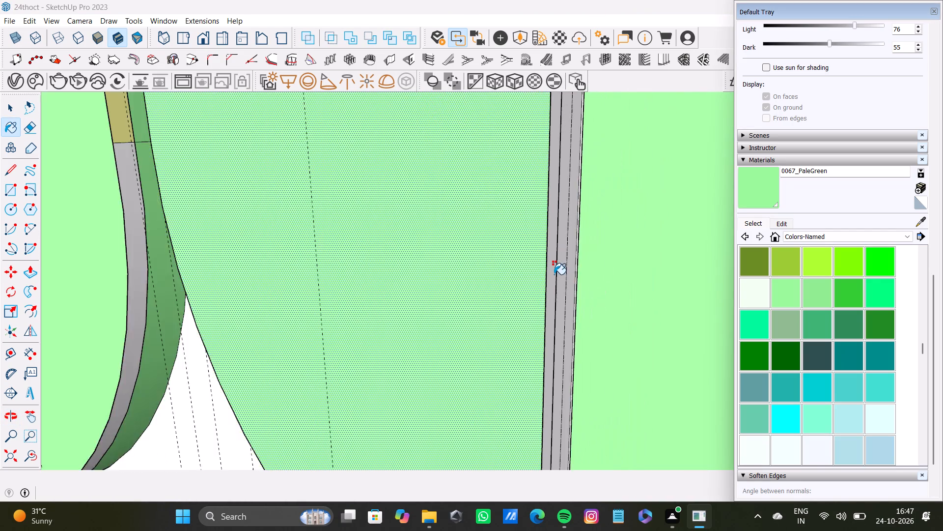
scroll(554, 274, down, 6)
shift+middle_drag(555, 218, 513, 394)
scroll(587, 134, up, 3)
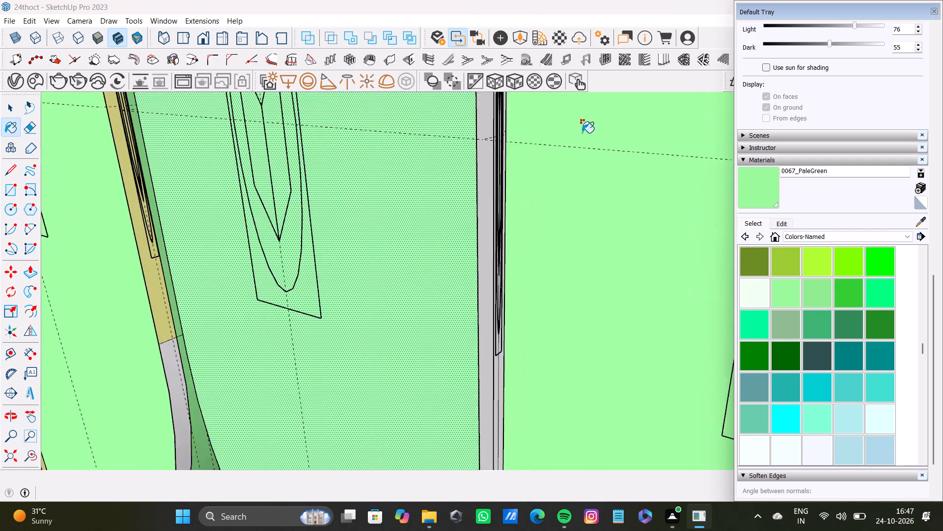
scroll(582, 133, up, 13)
scroll(495, 182, down, 20)
scroll(495, 182, down, 3)
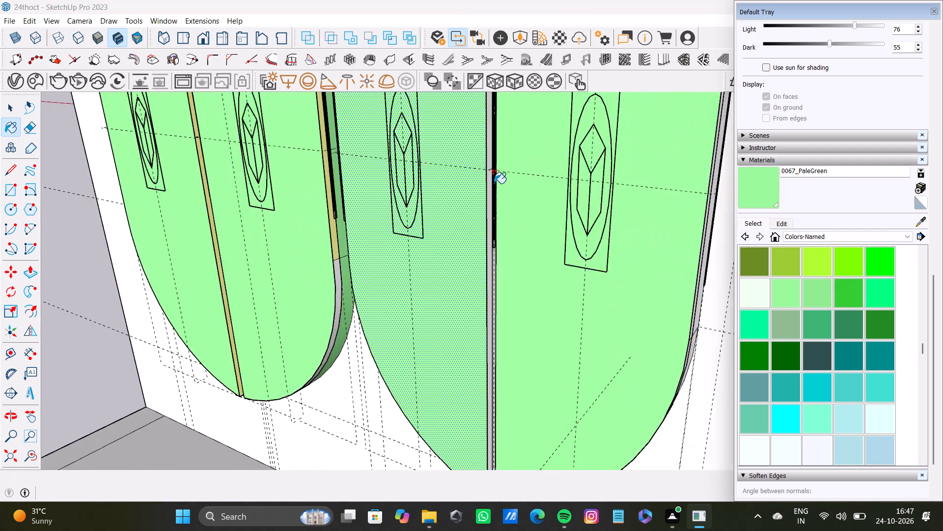
shift+middle_drag(494, 183, 503, 397)
scroll(506, 270, down, 5)
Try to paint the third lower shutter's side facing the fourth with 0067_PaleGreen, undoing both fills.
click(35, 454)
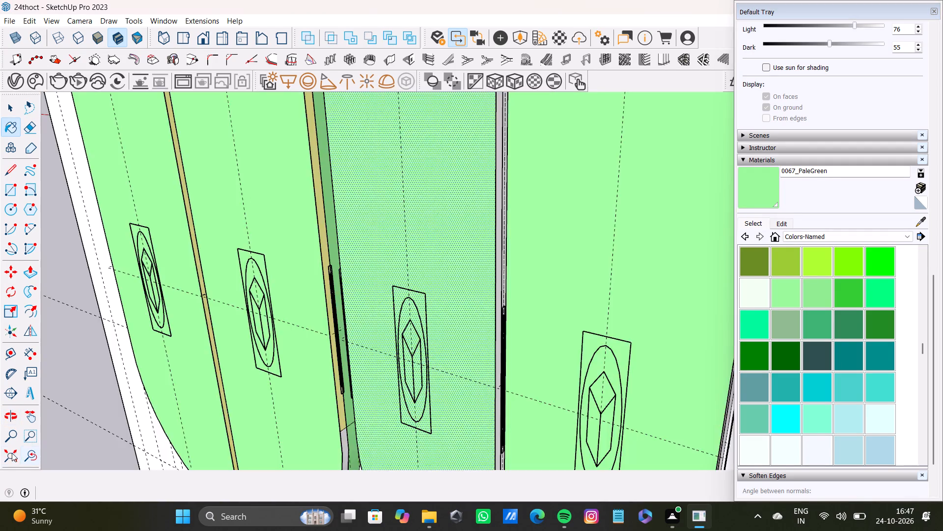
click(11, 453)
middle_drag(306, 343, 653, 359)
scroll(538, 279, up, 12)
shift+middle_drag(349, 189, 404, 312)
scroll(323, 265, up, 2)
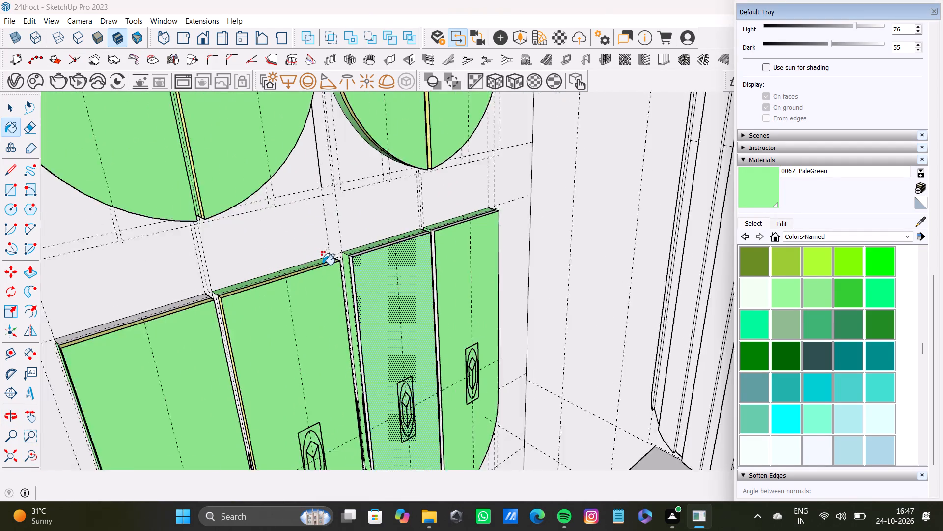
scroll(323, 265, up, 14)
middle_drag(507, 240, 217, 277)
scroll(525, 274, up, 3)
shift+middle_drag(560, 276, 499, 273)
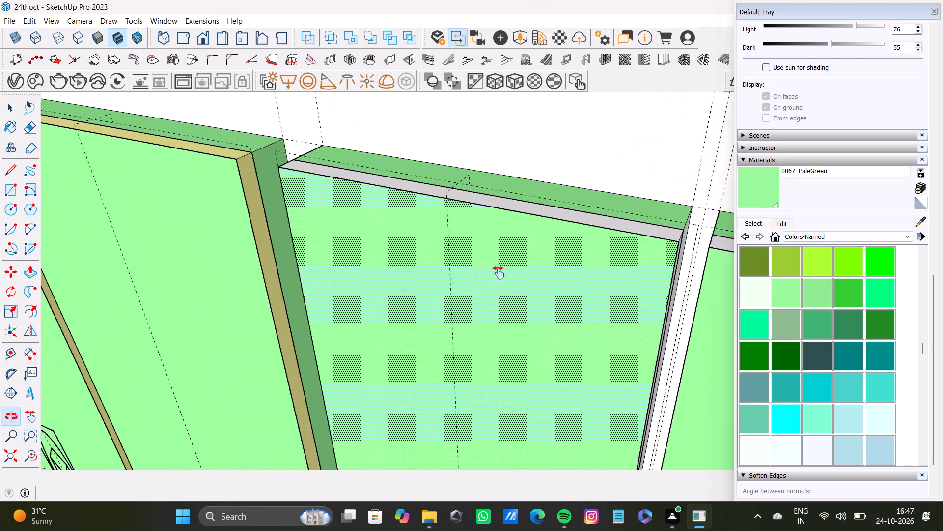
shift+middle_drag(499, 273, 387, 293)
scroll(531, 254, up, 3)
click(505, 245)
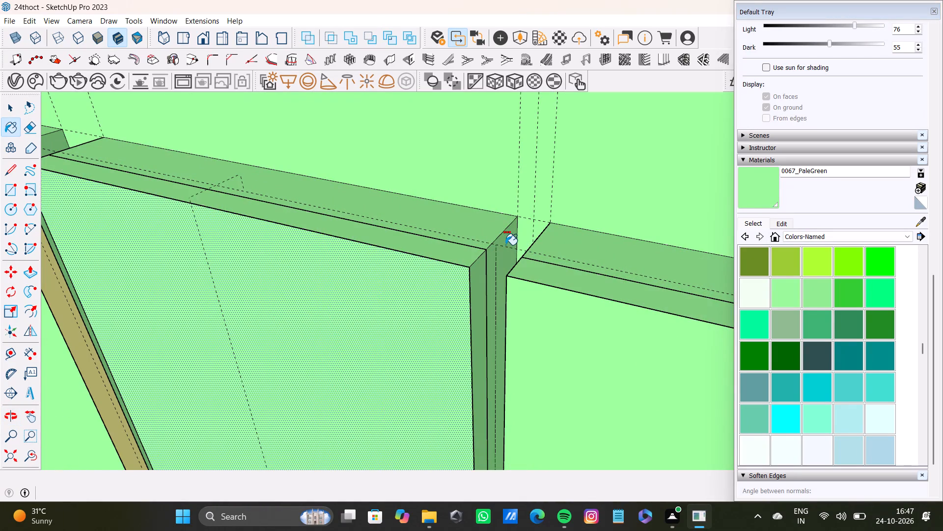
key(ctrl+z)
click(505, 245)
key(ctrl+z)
Select only the third lower shutter's side face towards the fourth, behind its edge strip, and paint it 0067_PaleGreen.
key(space)
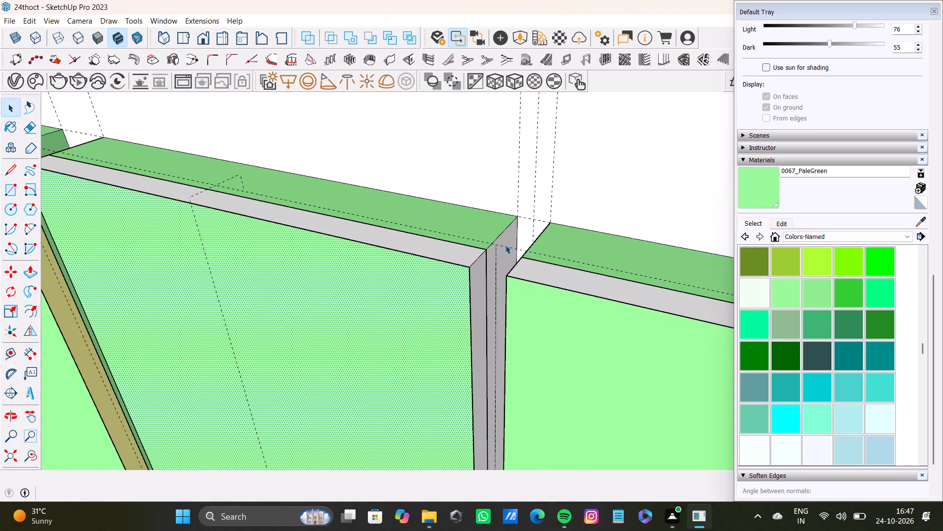
click(505, 245)
click(509, 234)
click(505, 240)
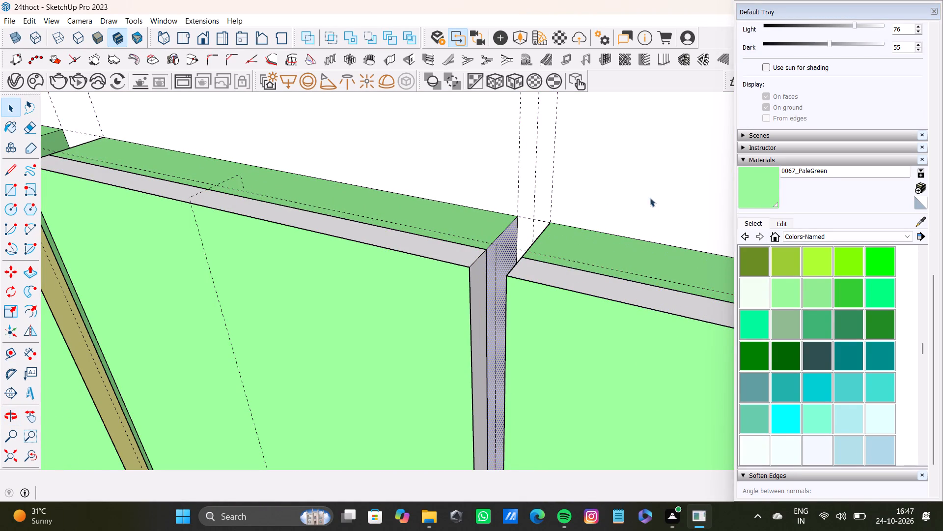
click(755, 185)
click(517, 232)
click(512, 236)
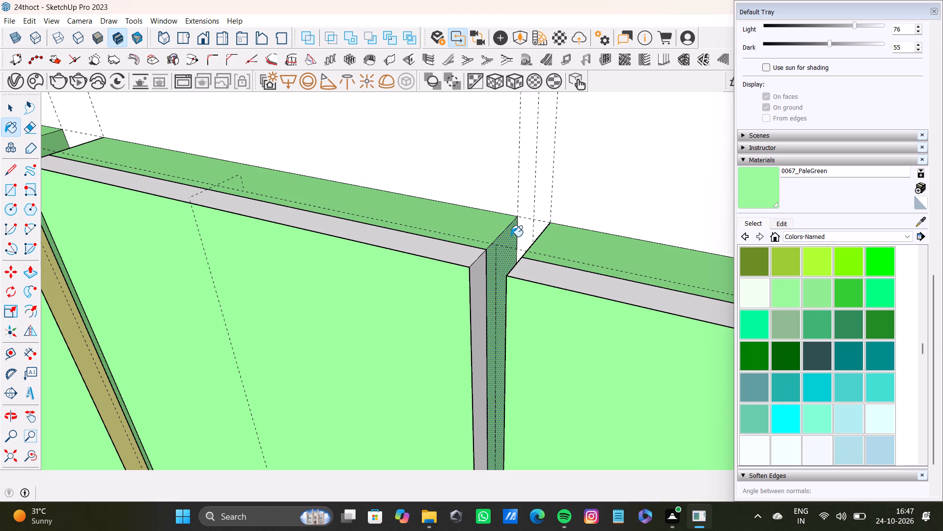
Paint the fourth lower shutter's straight outer side, behind its edge strip, with 0067_PaleGreen.
scroll(516, 282, down, 3)
middle_drag(516, 285, 692, 323)
scroll(543, 284, up, 4)
scroll(552, 275, down, 11)
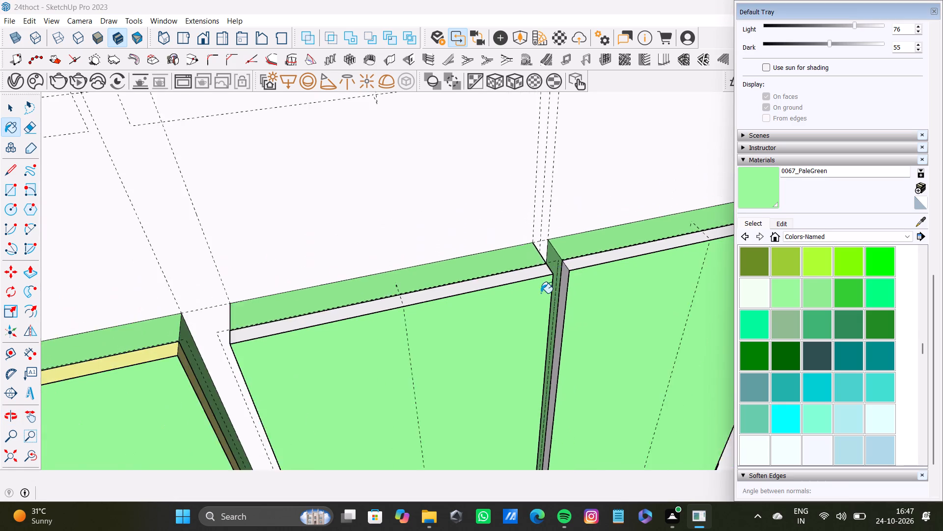
scroll(541, 293, down, 7)
middle_drag(569, 313, 276, 175)
scroll(494, 297, up, 1)
middle_drag(494, 297, 466, 291)
scroll(525, 231, up, 12)
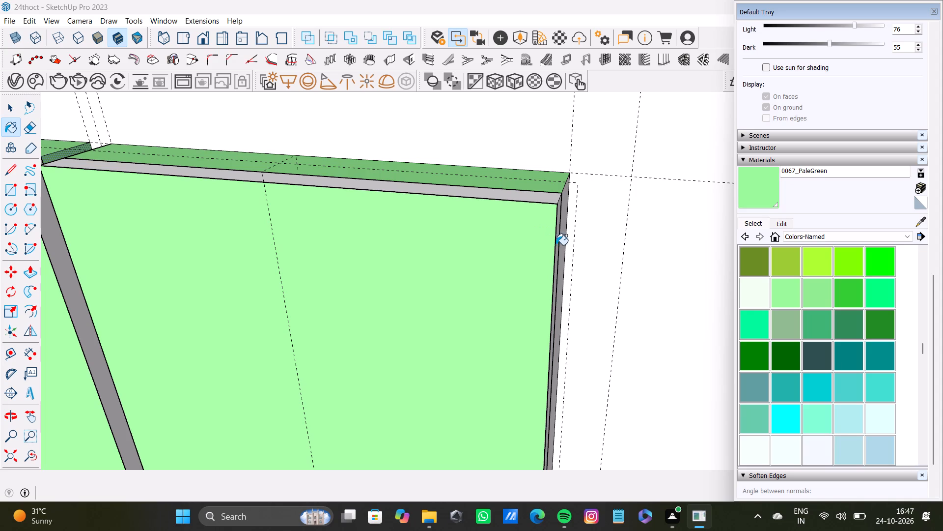
scroll(570, 206, up, 8)
middle_drag(560, 206, 499, 209)
key(space)
click(562, 188)
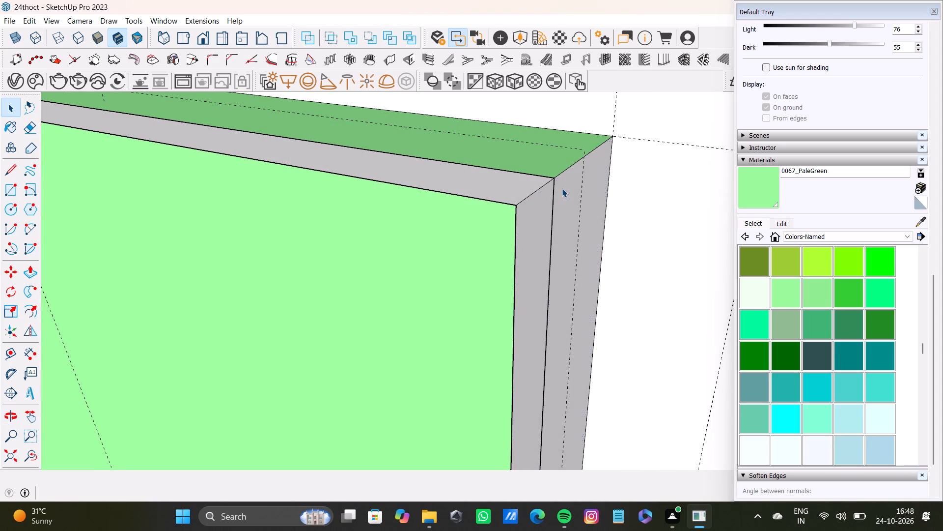
click(747, 183)
click(575, 189)
Open the third lower shutter's edge strip for editing and paint its top and second-shutter-side faces with the sampled Color E02 yellow.
scroll(567, 238, down, 3)
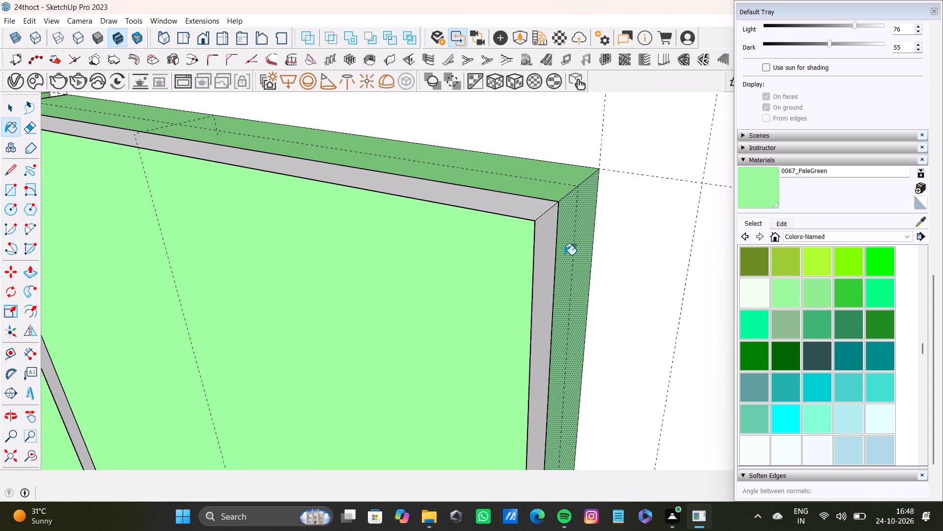
scroll(564, 255, down, 14)
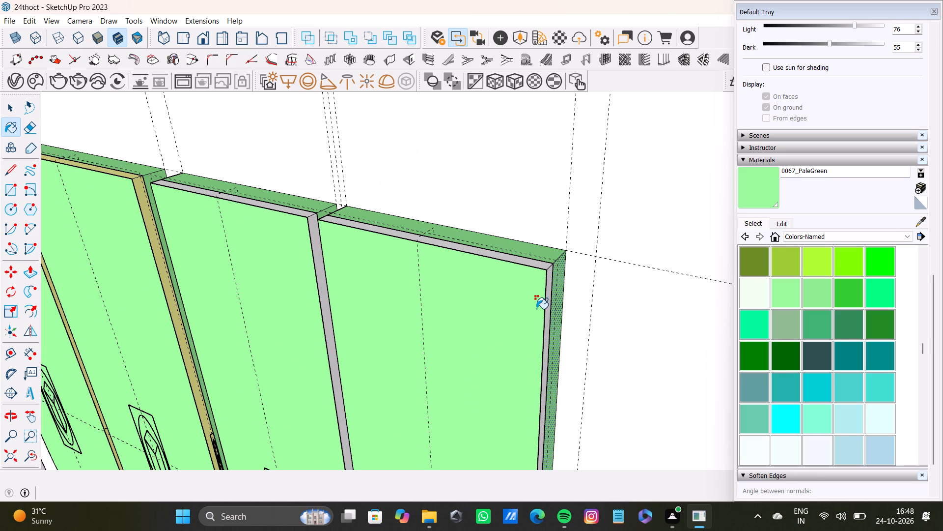
scroll(377, 296, down, 3)
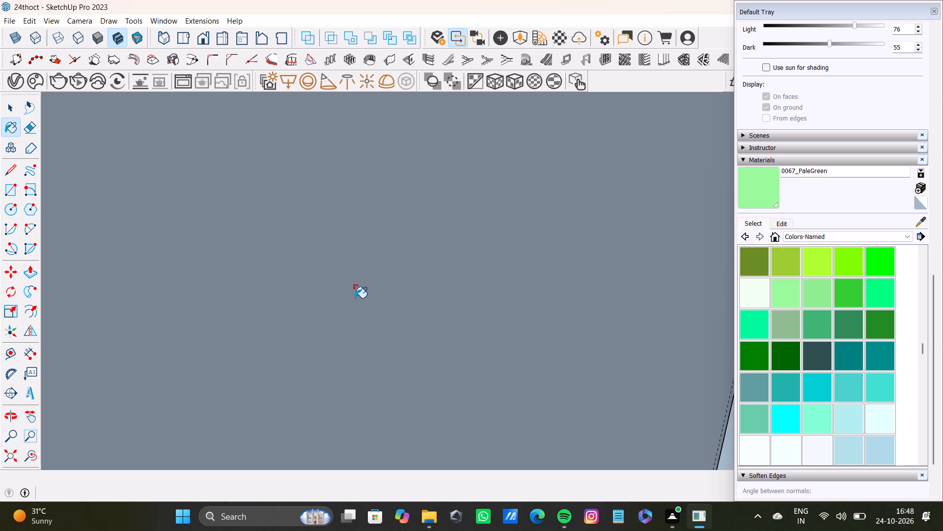
scroll(355, 298, down, 4)
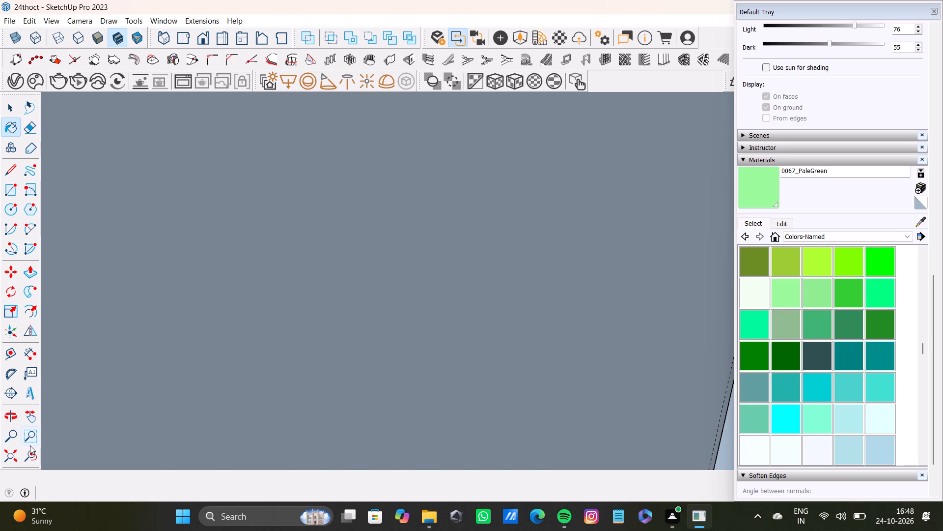
click(30, 451)
click(5, 454)
middle_drag(335, 233, 651, 276)
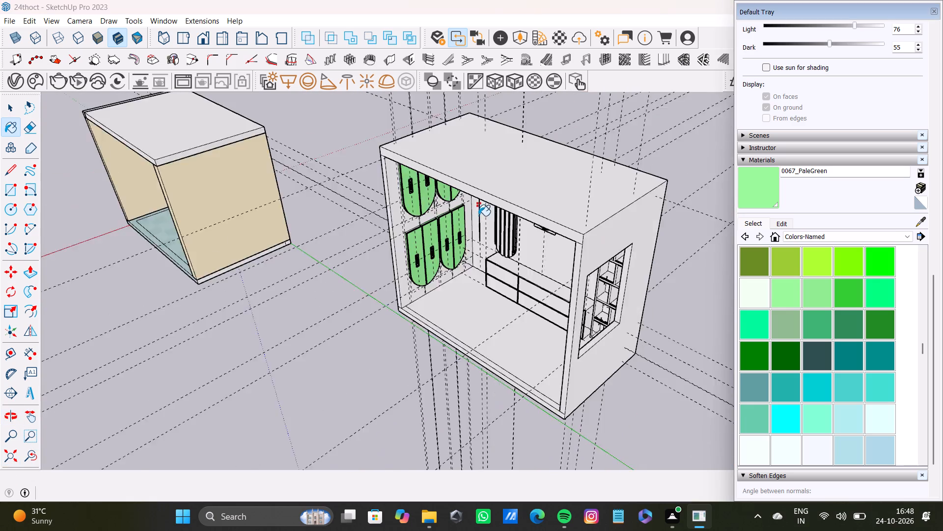
scroll(478, 216, up, 20)
scroll(478, 216, up, 5)
key(space)
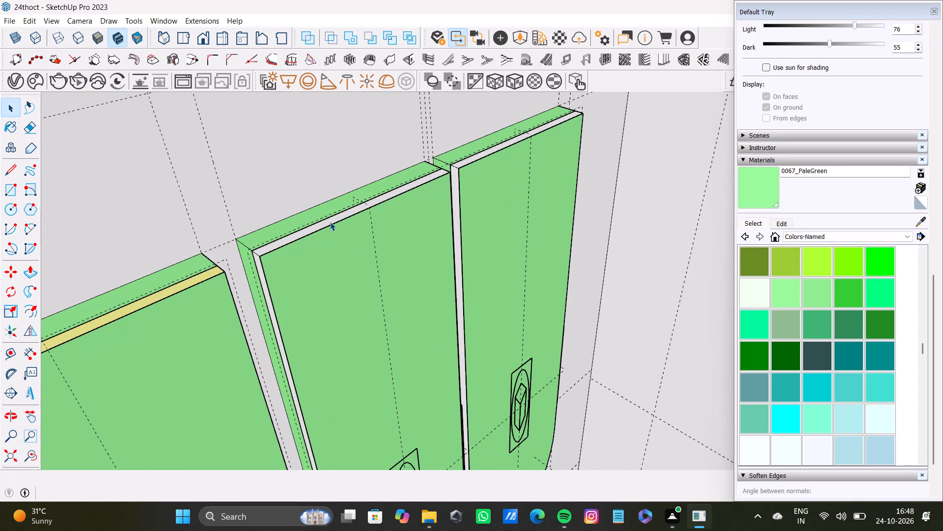
click(330, 219)
shift+scroll(253, 266, up, 8)
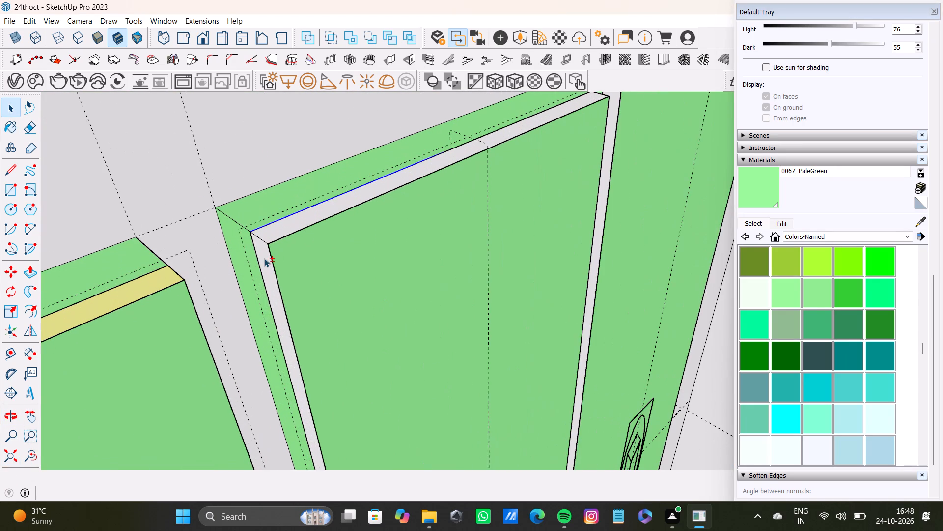
shift+click(265, 256)
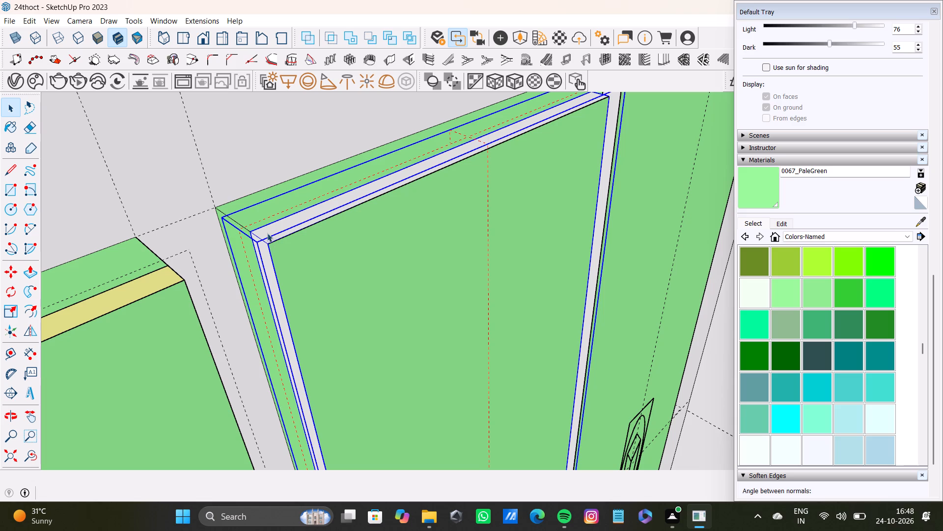
middle_drag(329, 265, 353, 238)
scroll(285, 248, up, 6)
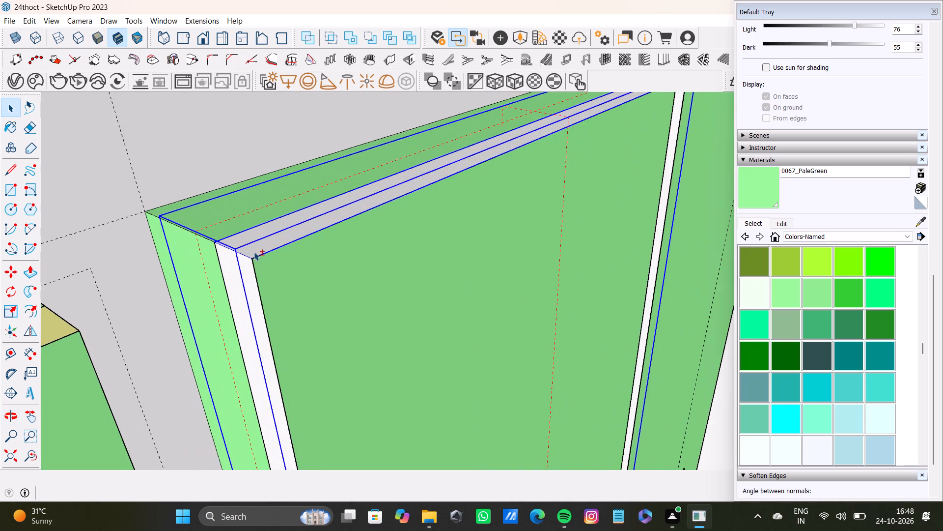
shift+scroll(254, 252, up, 7)
shift+double_click(253, 252)
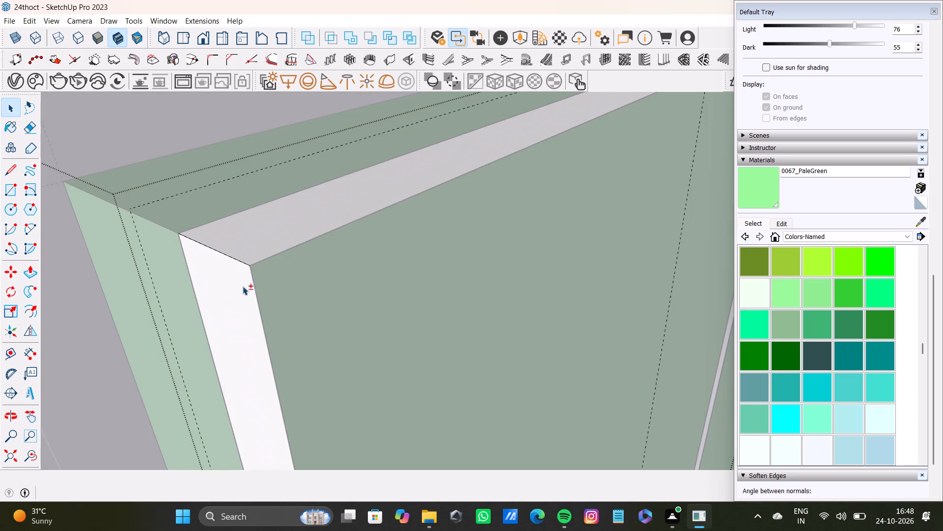
shift+click(241, 259)
shift+click(237, 288)
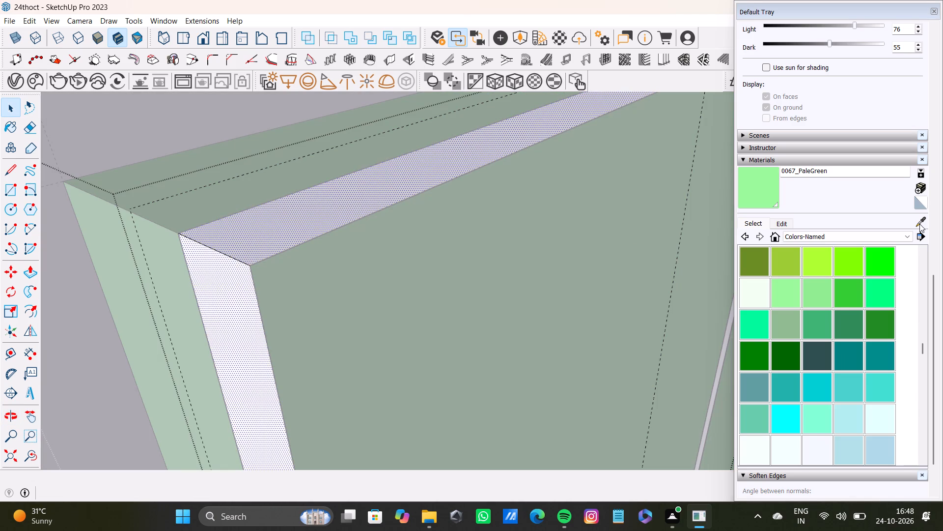
shift+click(919, 224)
shift+scroll(522, 276, down, 9)
shift+middle_click(491, 285)
shift+scroll(491, 285, down, 1)
shift+click(351, 315)
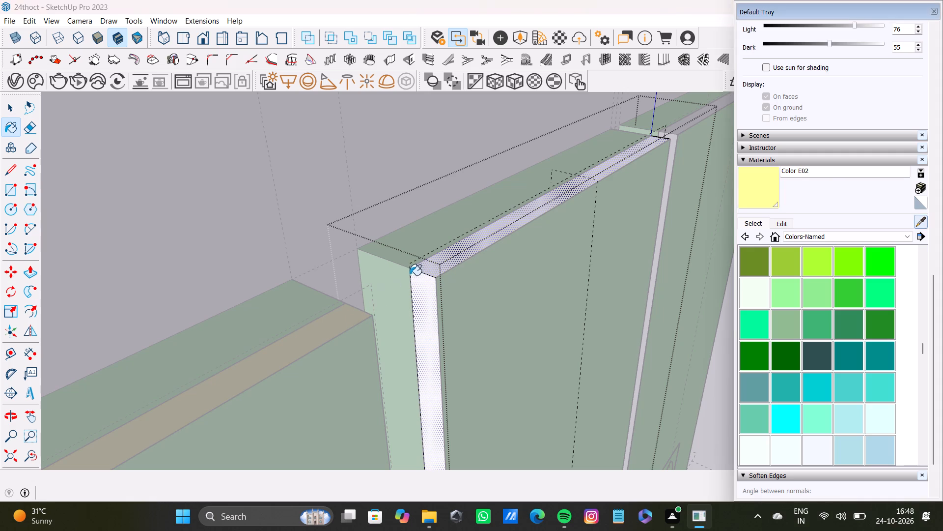
shift+click(434, 267)
Paint the third lower shutter's edge strip face towards the fourth shutter with Color E02 and leave group editing.
scroll(471, 289, down, 5)
middle_drag(521, 276, 344, 272)
scroll(558, 273, up, 4)
shift+middle_drag(585, 260, 144, 331)
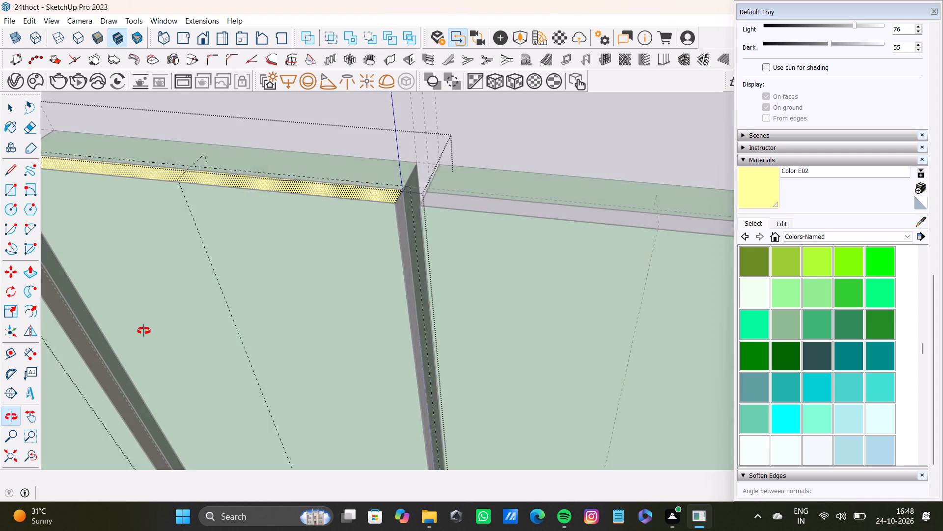
shift+middle_drag(144, 331, 139, 332)
scroll(139, 332, down, 1)
scroll(418, 230, up, 9)
click(346, 202)
click(404, 194)
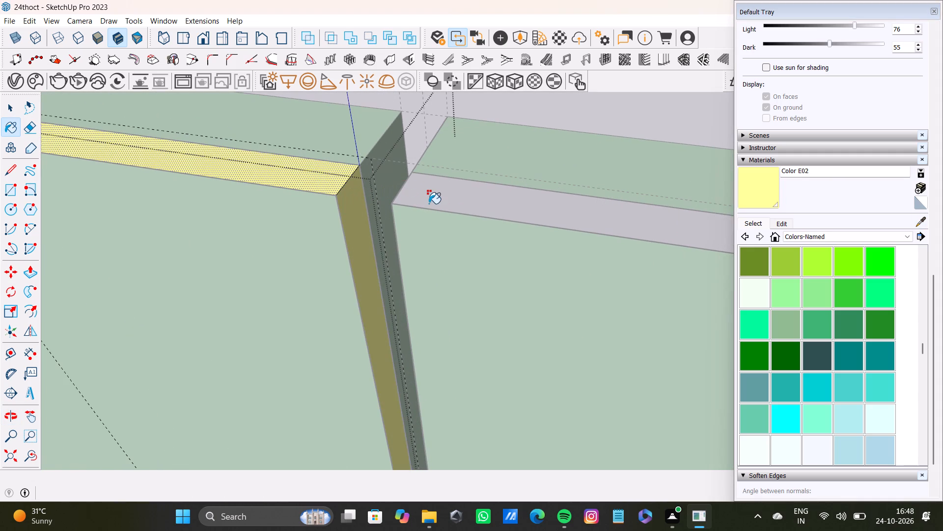
click(432, 198)
key(space)
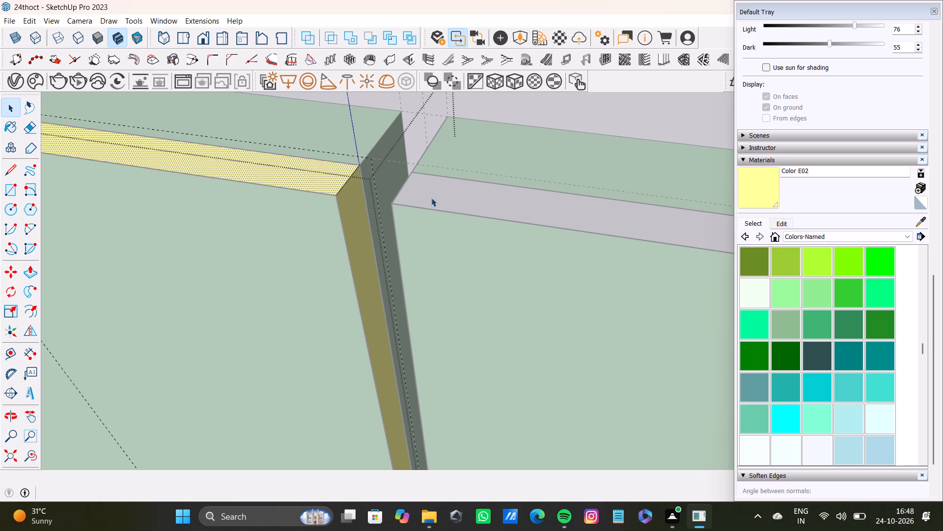
click(431, 198)
middle_drag(421, 237, 516, 249)
scroll(370, 226, down, 11)
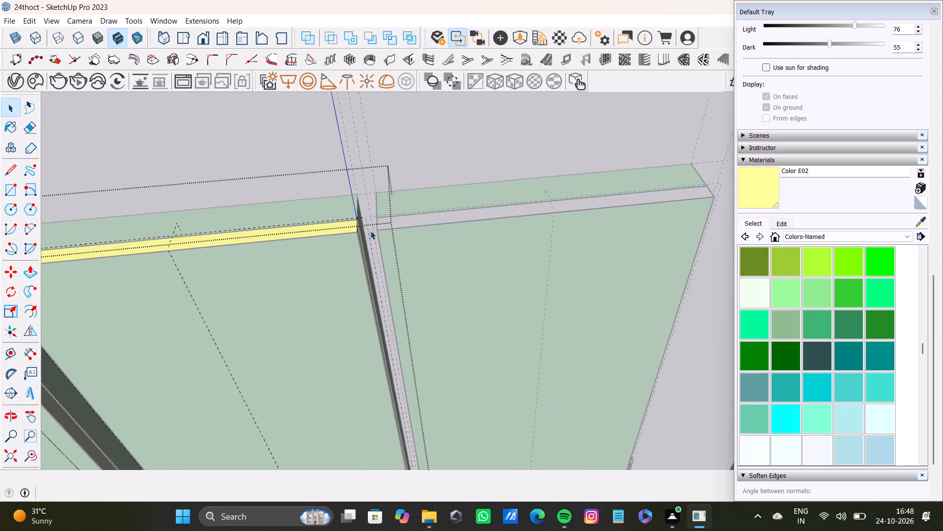
scroll(370, 231, down, 20)
scroll(370, 231, down, 2)
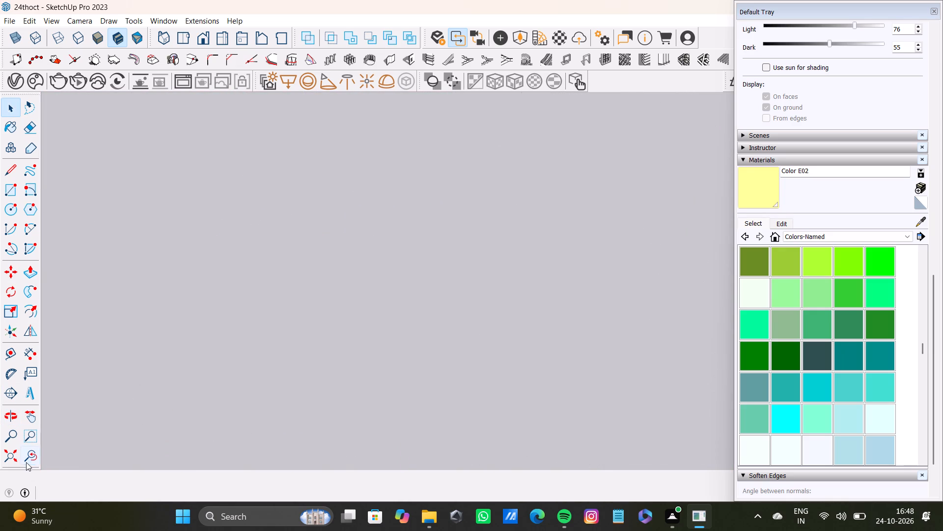
click(26, 462)
click(12, 457)
middle_drag(99, 405, 154, 375)
click(234, 330)
Select the fourth lower shutter's edge strip and paint the whole strip with Color E02.
scroll(520, 287, up, 9)
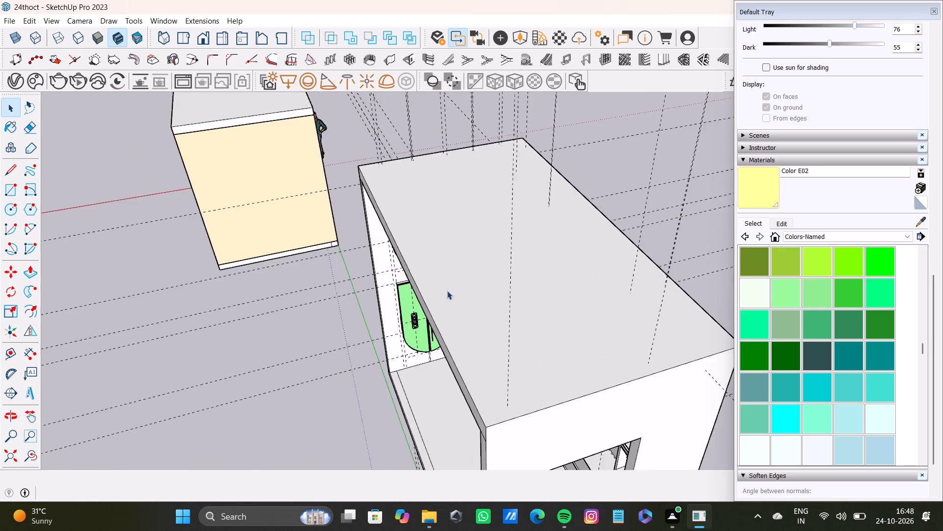
scroll(447, 291, up, 18)
middle_drag(391, 295, 504, 236)
scroll(493, 233, up, 11)
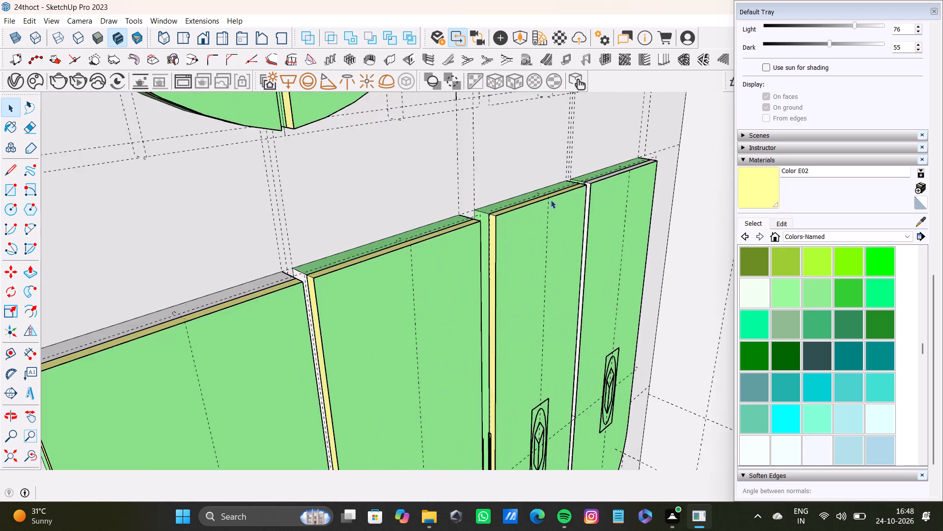
scroll(551, 200, up, 5)
shift+middle_drag(578, 187, 491, 220)
scroll(500, 218, up, 19)
middle_drag(500, 218, 507, 215)
shift+middle_click(530, 201)
shift+click(530, 201)
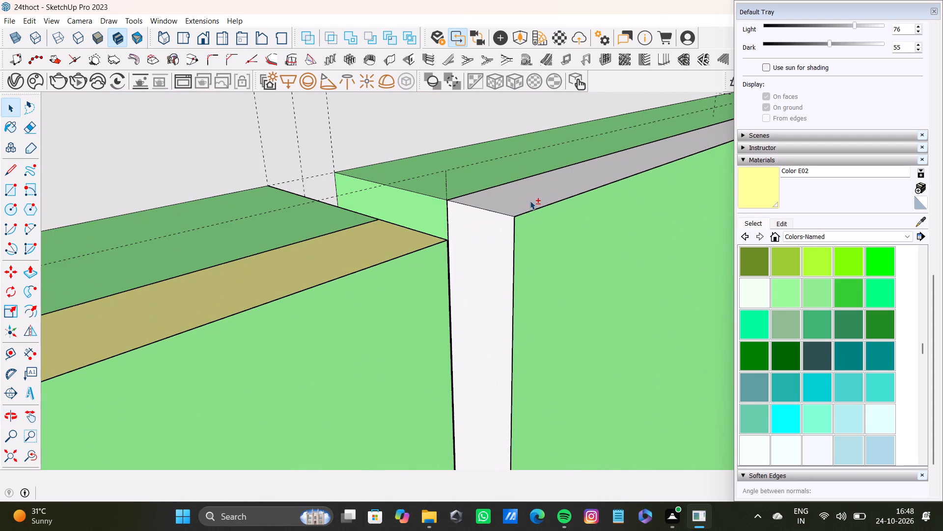
shift+click(492, 236)
shift+click(521, 206)
shift+click(757, 190)
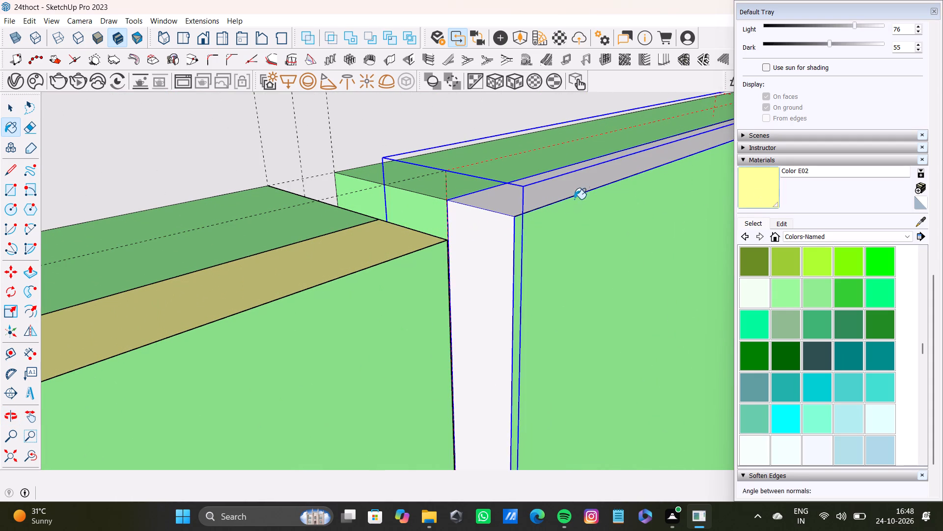
shift+click(537, 196)
Select the third lower shutter's curved outer side behind its edge strip and paint it with the sampled 0067_PaleGreen.
shift+scroll(527, 218, down, 8)
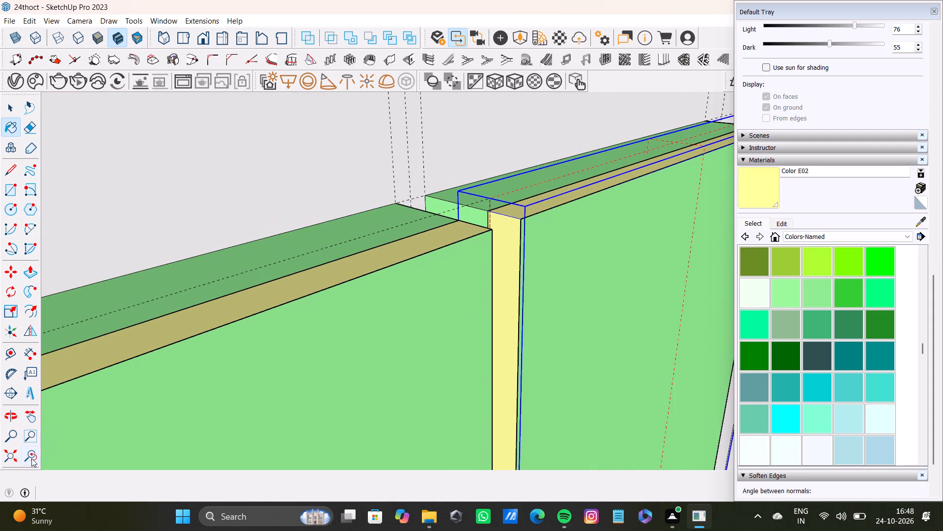
click(27, 459)
click(11, 459)
middle_drag(150, 414, 297, 391)
scroll(389, 269, up, 7)
shift+middle_drag(513, 221, 346, 254)
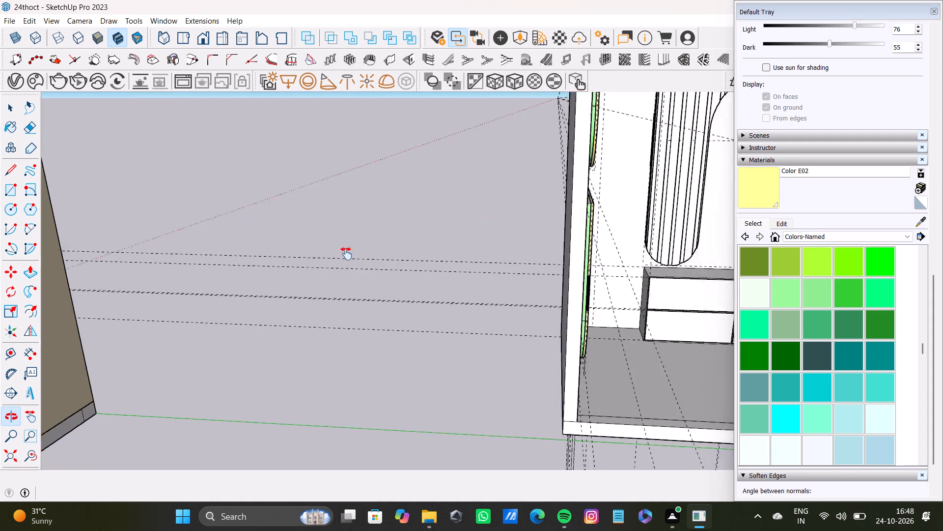
shift+middle_drag(346, 254, 209, 214)
scroll(234, 334, up, 7)
middle_drag(262, 375, 242, 297)
scroll(273, 341, up, 8)
middle_drag(276, 369, 246, 337)
scroll(261, 345, up, 6)
key(space)
click(266, 377)
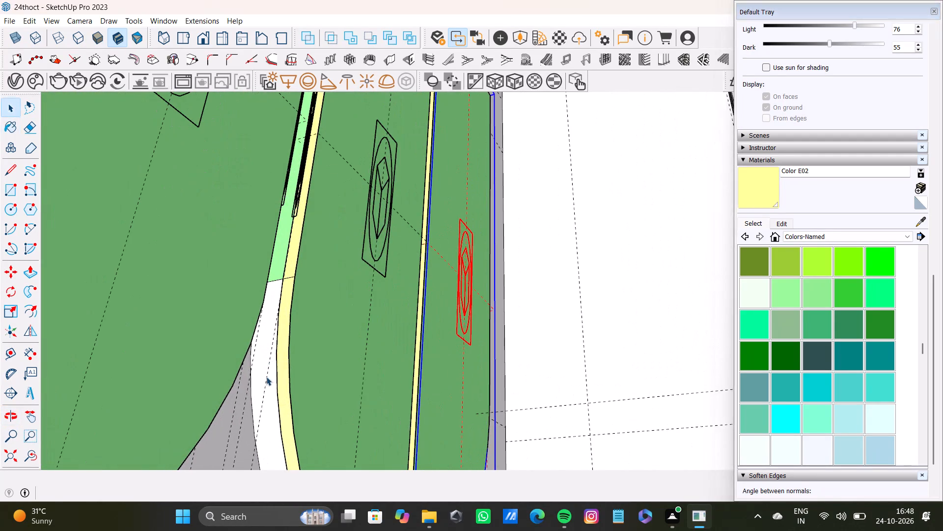
click(265, 387)
click(272, 407)
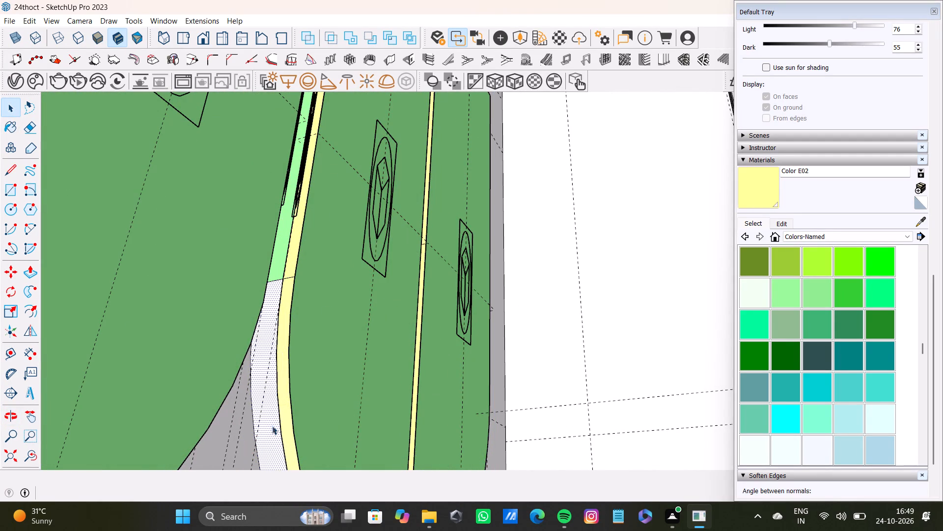
click(924, 222)
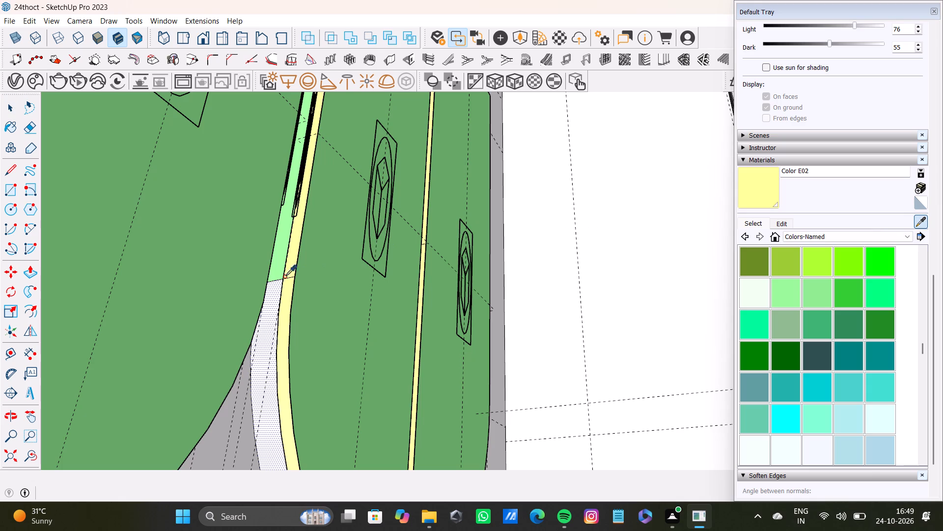
click(280, 260)
click(272, 317)
Select the first lower shutter's top face behind its edge strip and paint it 0067_PaleGreen.
scroll(282, 364, down, 8)
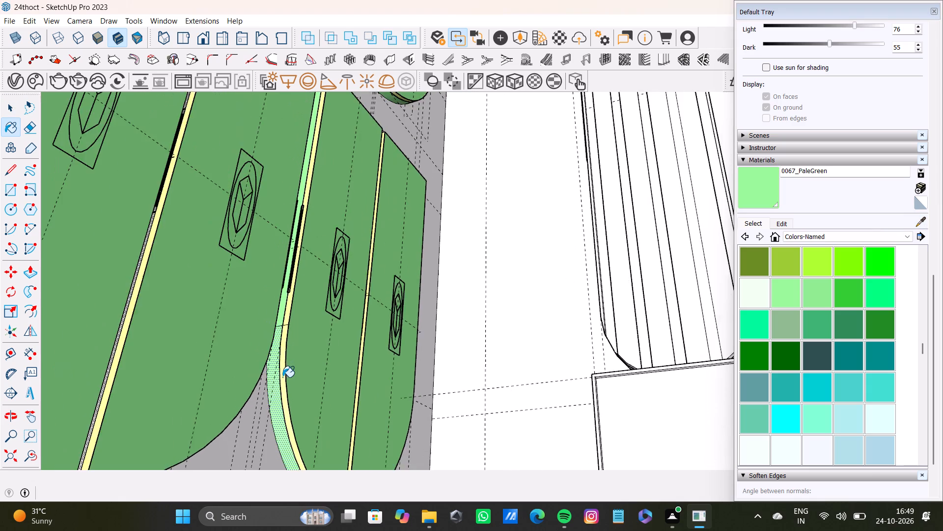
middle_drag(282, 377, 305, 386)
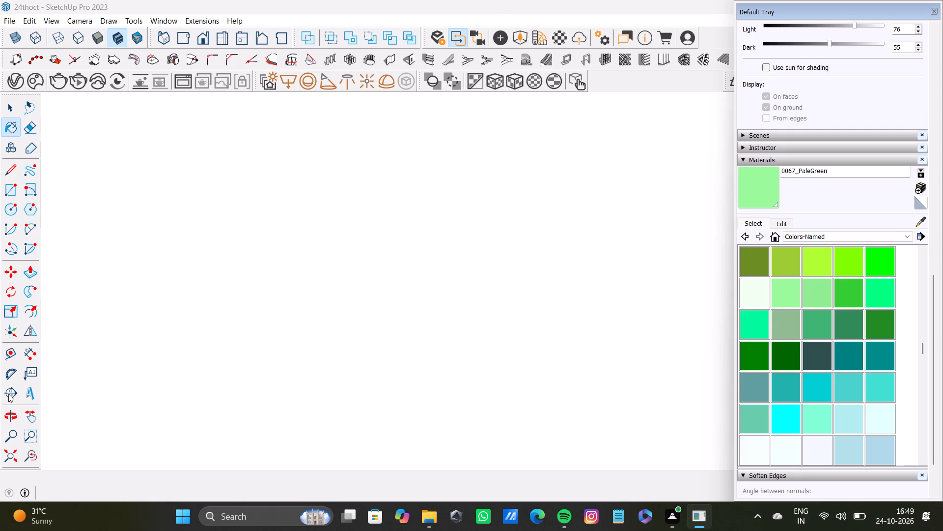
click(28, 461)
click(16, 457)
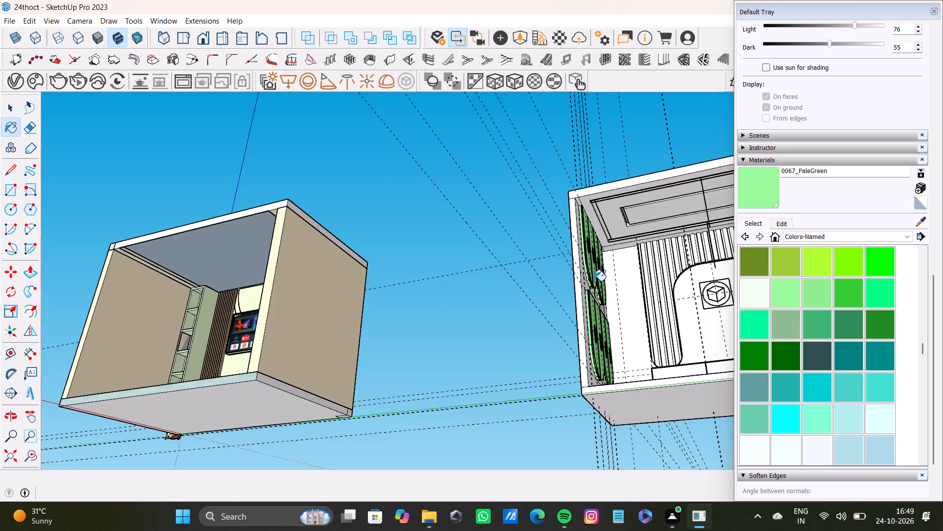
middle_drag(600, 278, 439, 428)
scroll(457, 365, up, 6)
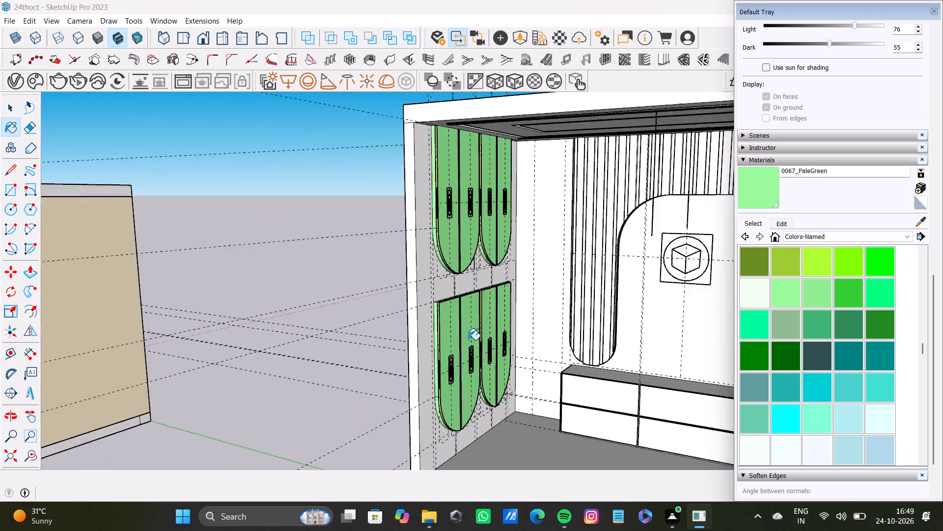
scroll(468, 340, up, 7)
middle_drag(481, 303, 430, 398)
scroll(380, 338, up, 11)
key(space)
click(384, 269)
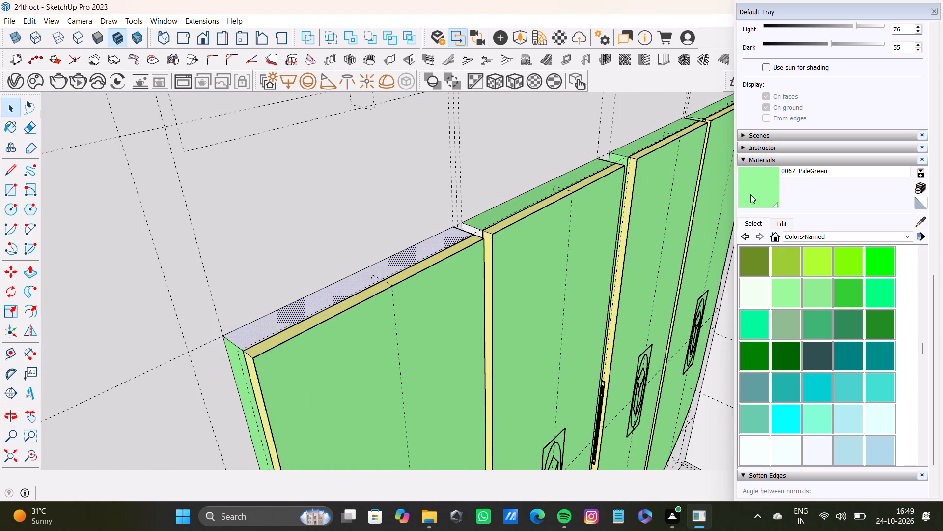
click(759, 184)
click(454, 237)
Paint the second lower shutter's side face towards the first shutter, behind its edge strip, with 0067_PaleGreen.
scroll(468, 238, up, 9)
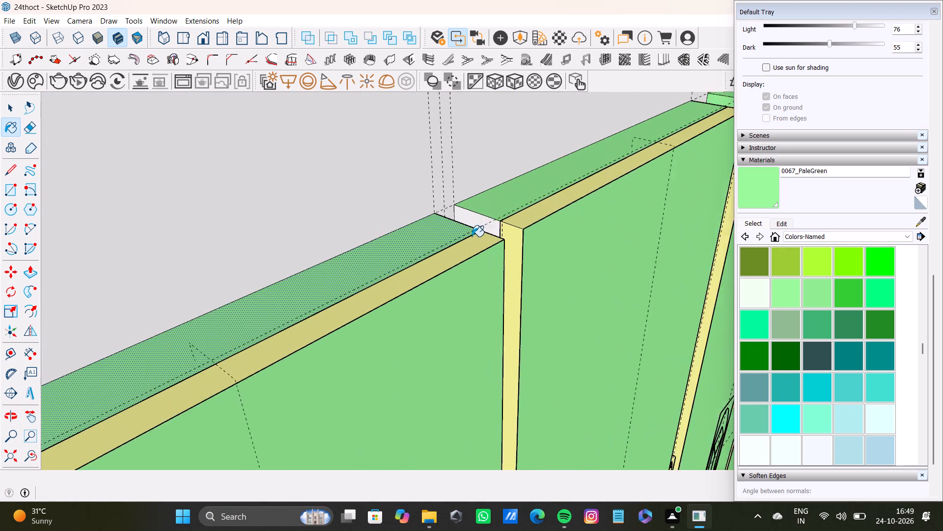
scroll(472, 236, up, 2)
click(487, 218)
Paint the first lower shutter's side face in the gap towards the second shutter with 0067_PaleGreen.
scroll(487, 217, down, 20)
scroll(487, 217, down, 2)
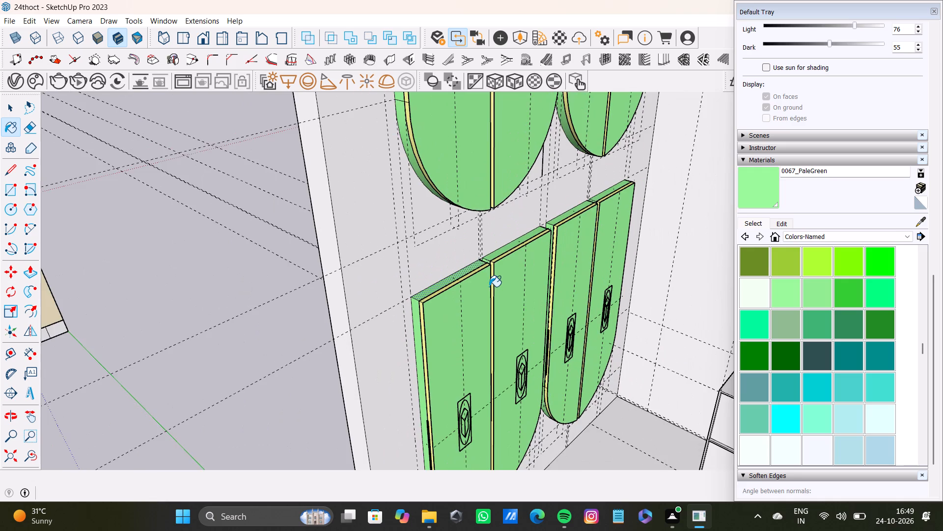
shift+middle_drag(498, 297, 350, 271)
scroll(423, 297, up, 8)
middle_drag(428, 283, 350, 295)
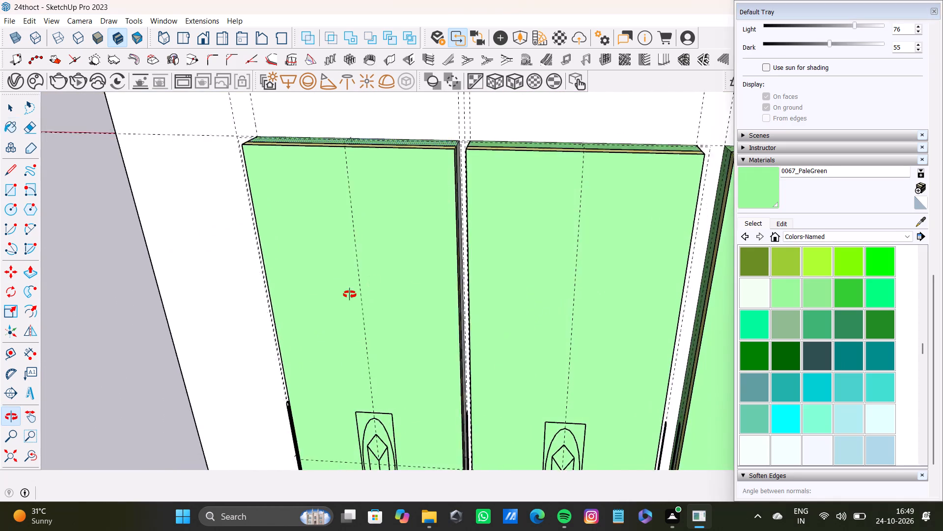
middle_drag(350, 295, 307, 323)
scroll(439, 199, up, 13)
click(490, 111)
scroll(491, 165, down, 12)
shift+middle_drag(483, 182, 530, 360)
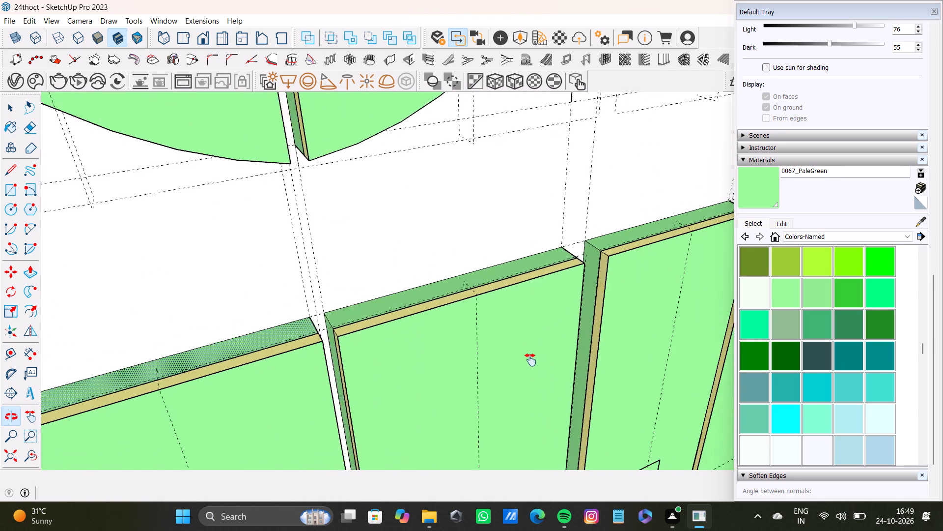
Sample Color E02 from the second wardrobe shutter's straight edge strip and paint its unpainted curved strip towards the third shutter.
shift+middle_drag(530, 360, 528, 363)
scroll(527, 363, down, 9)
shift+middle_drag(528, 356, 535, 297)
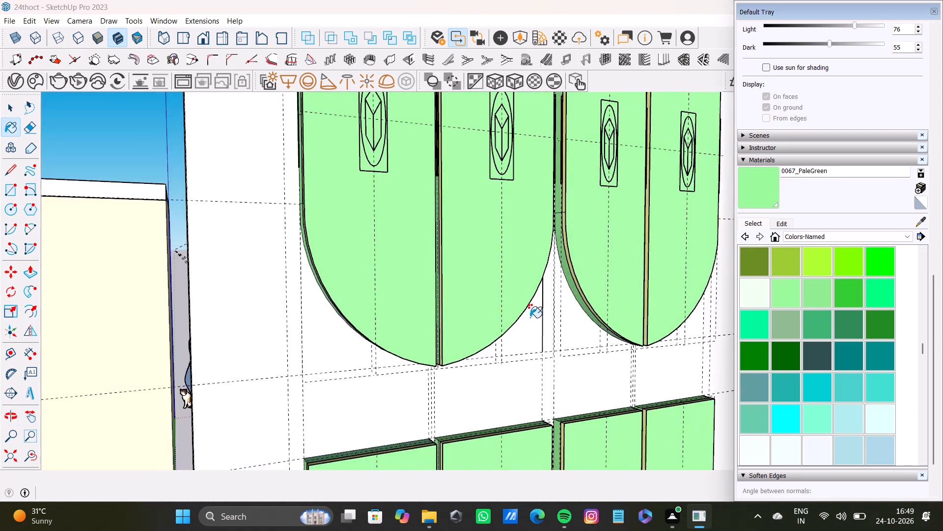
scroll(530, 318, down, 8)
shift+middle_drag(546, 347, 533, 219)
scroll(536, 323, up, 8)
shift+middle_drag(539, 341, 527, 205)
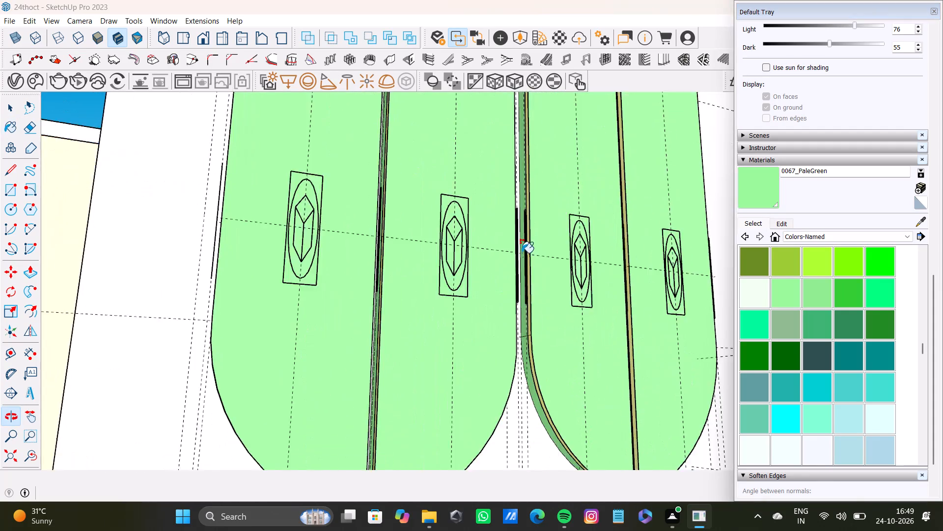
shift+scroll(559, 344, down, 3)
middle_drag(570, 391, 676, 408)
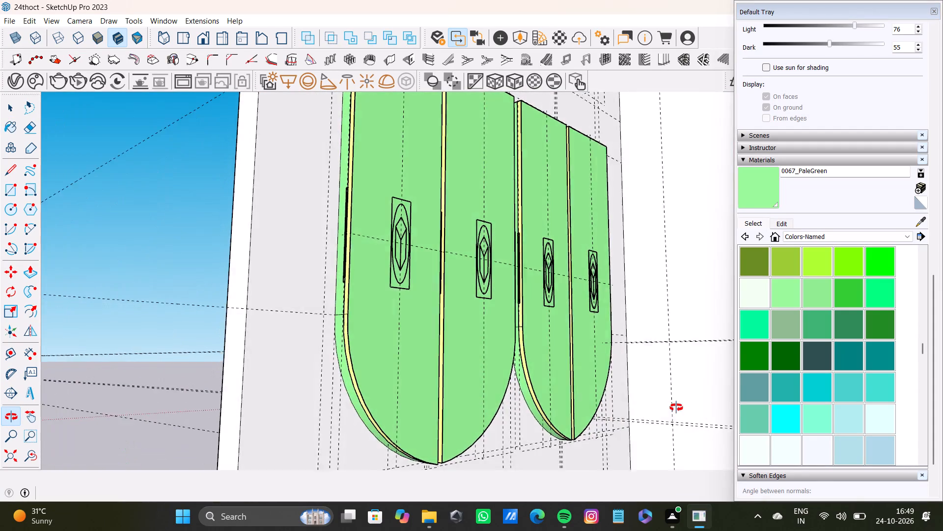
middle_drag(676, 408, 356, 437)
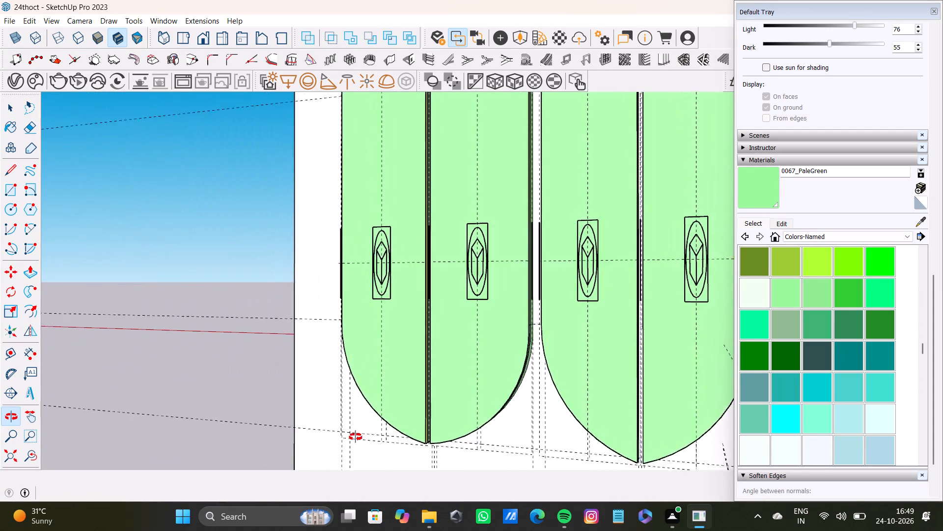
middle_drag(356, 437, 355, 437)
scroll(507, 369, up, 10)
key(space)
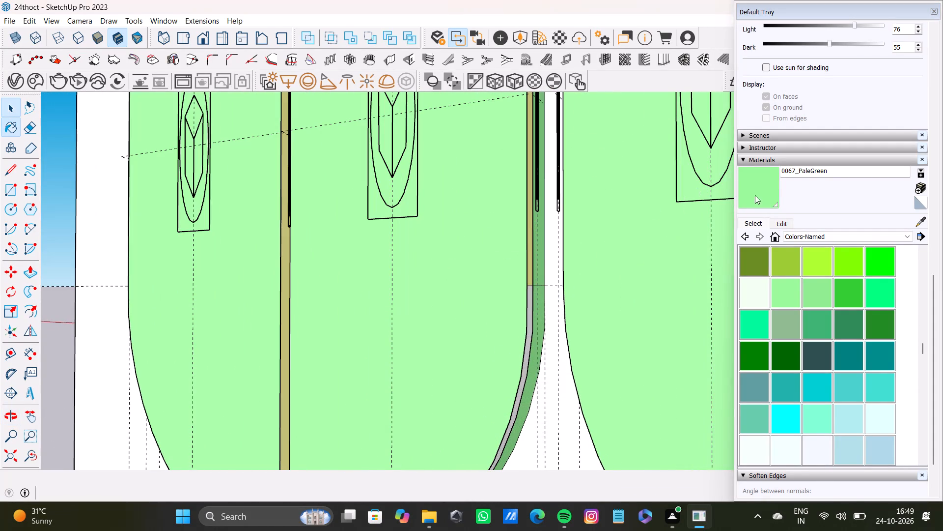
click(916, 222)
scroll(499, 327, up, 2)
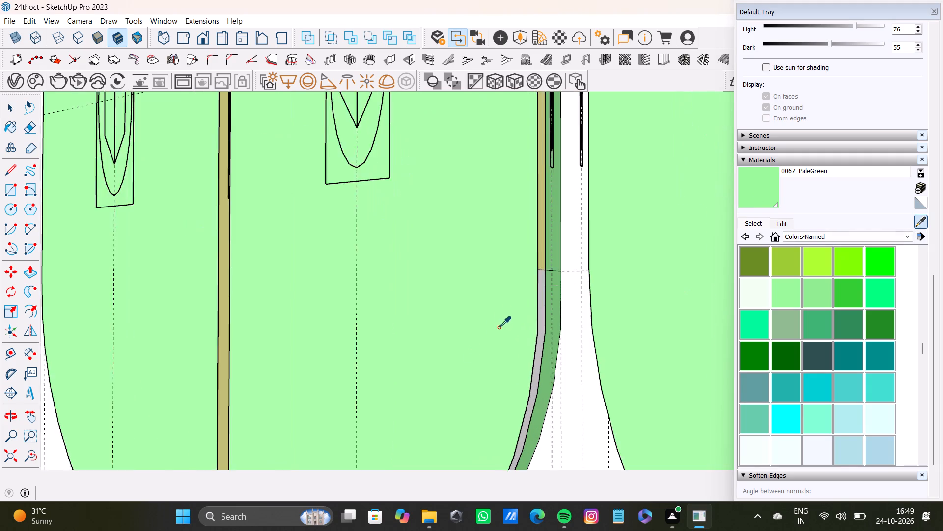
scroll(499, 327, up, 4)
click(553, 245)
click(554, 287)
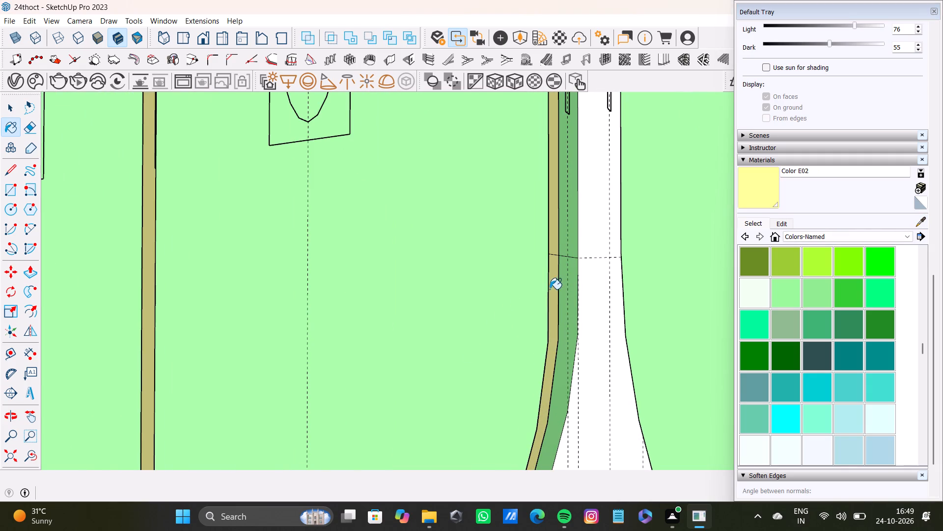
key(space)
On the fluted back-wall panel, select the second slat's front face and the faces of the first slat nearest the wardrobe.
click(29, 464)
click(10, 454)
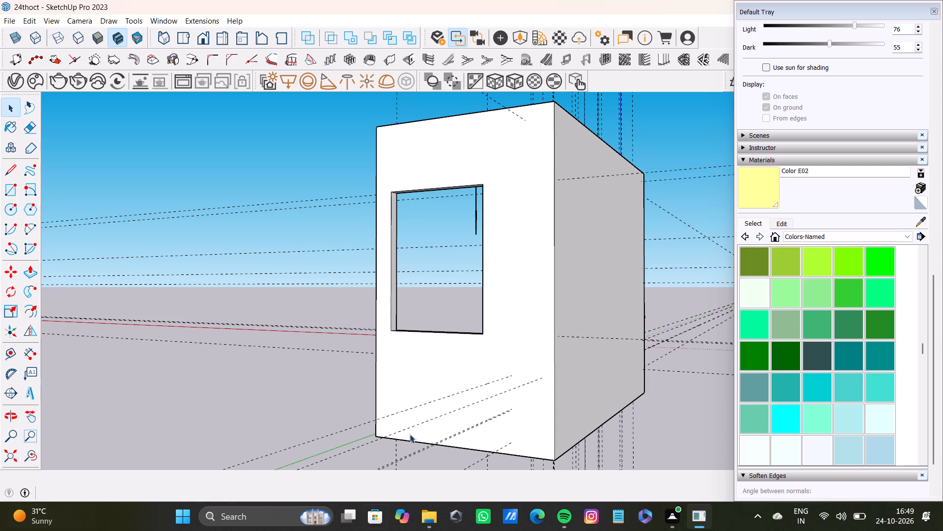
click(5, 455)
click(16, 453)
middle_drag(130, 447, 392, 450)
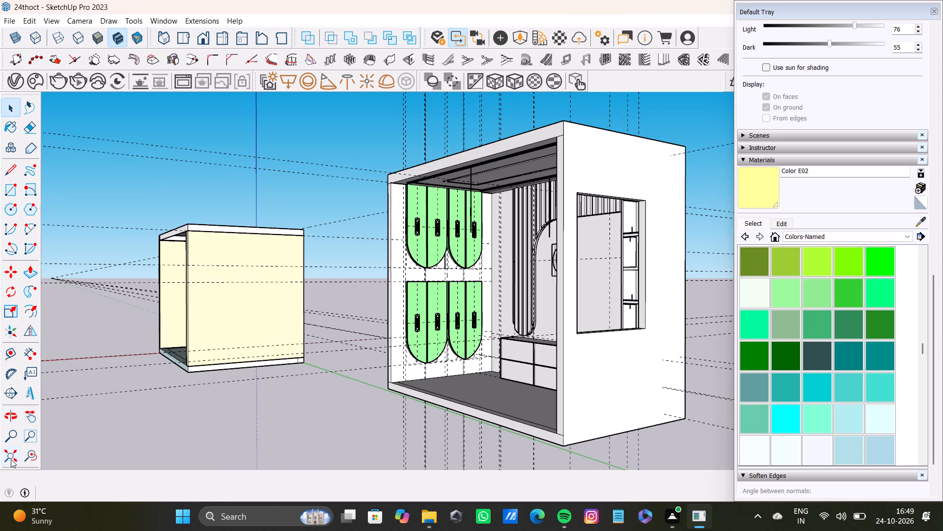
scroll(326, 416, up, 1)
middle_drag(411, 413, 502, 421)
scroll(505, 341, up, 1)
shift+middle_drag(505, 341, 400, 380)
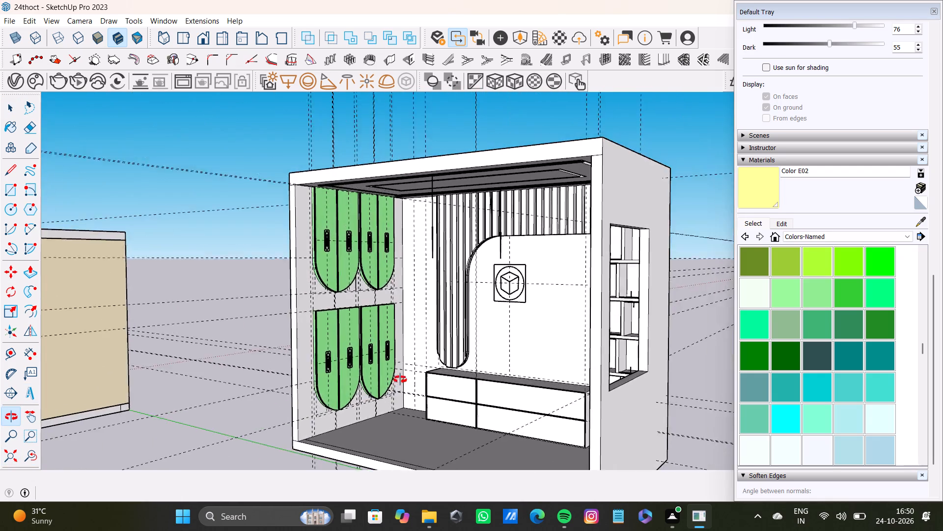
shift+middle_drag(400, 380, 481, 377)
scroll(440, 318, up, 8)
key(space)
scroll(449, 298, down, 10)
middle_drag(449, 298, 403, 321)
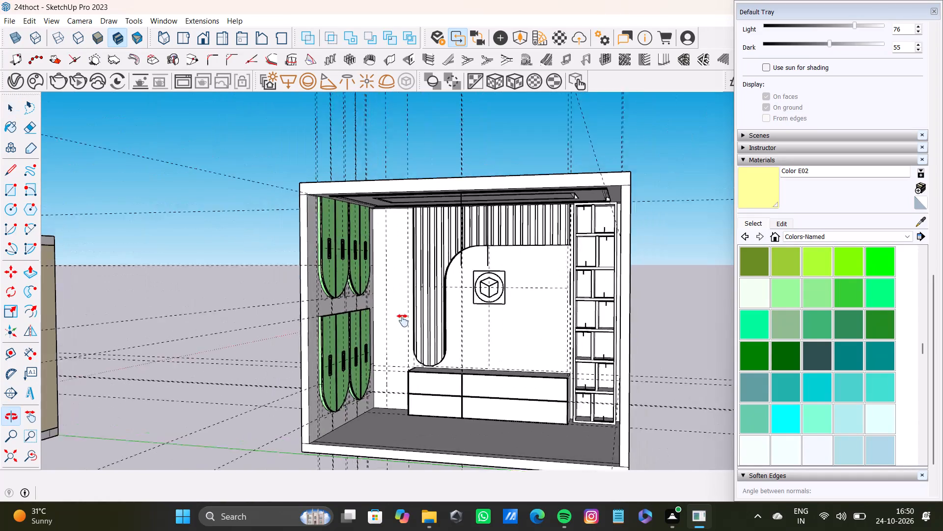
middle_drag(403, 321, 441, 302)
scroll(414, 271, up, 8)
key(space)
scroll(358, 176, up, 5)
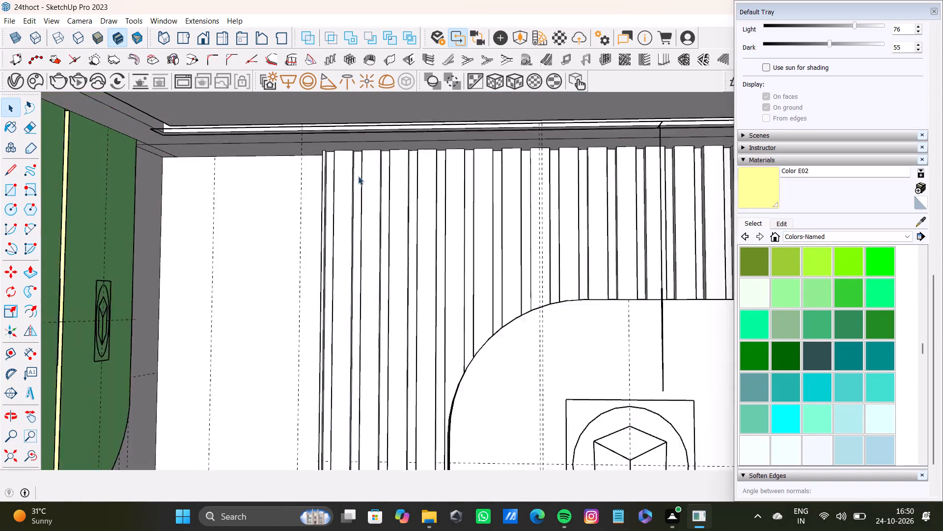
scroll(358, 176, up, 5)
double_click(339, 165)
scroll(344, 181, down, 5)
middle_drag(346, 181, 298, 196)
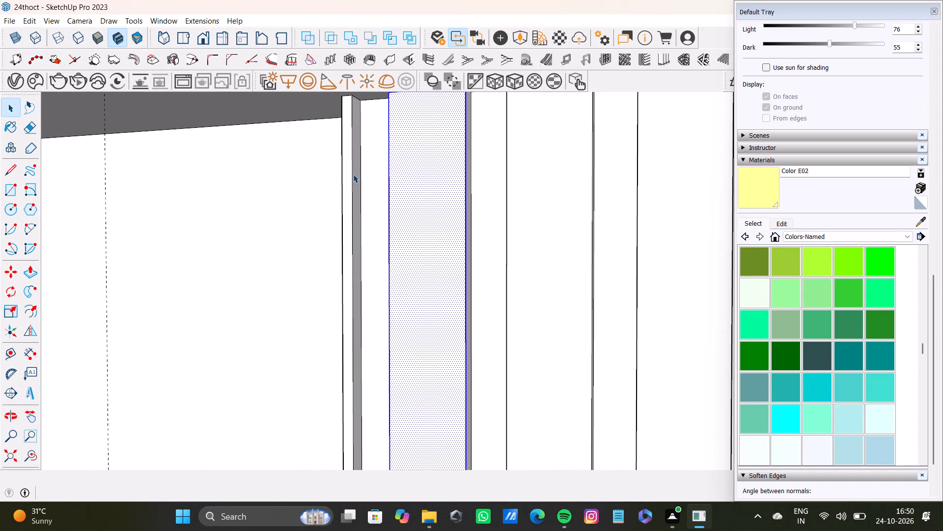
shift+scroll(353, 174, up, 6)
shift+double_click(353, 174)
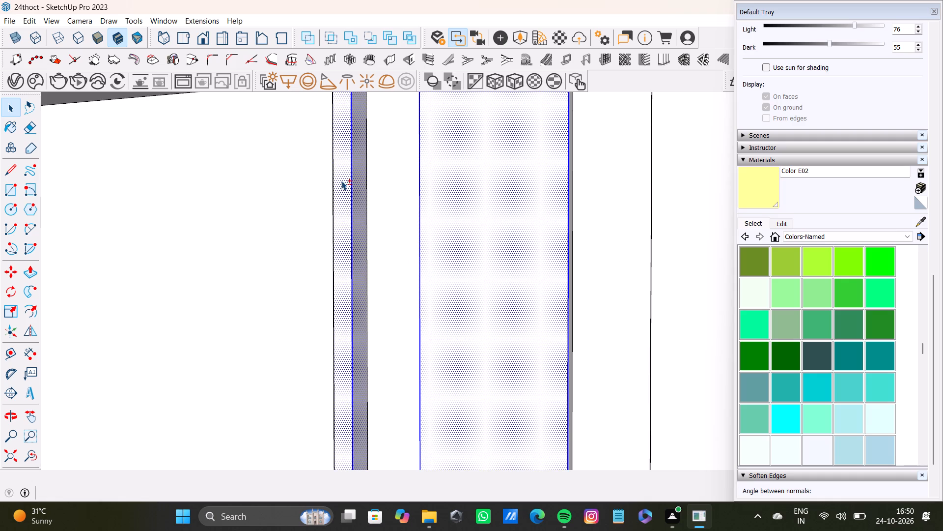
Add the third and fourth slats' front faces and the second and third slats' sides facing the shelf unit to the selection.
shift+scroll(498, 229, down, 13)
shift+middle_drag(499, 230, 360, 223)
shift+scroll(381, 215, up, 4)
shift+double_click(441, 207)
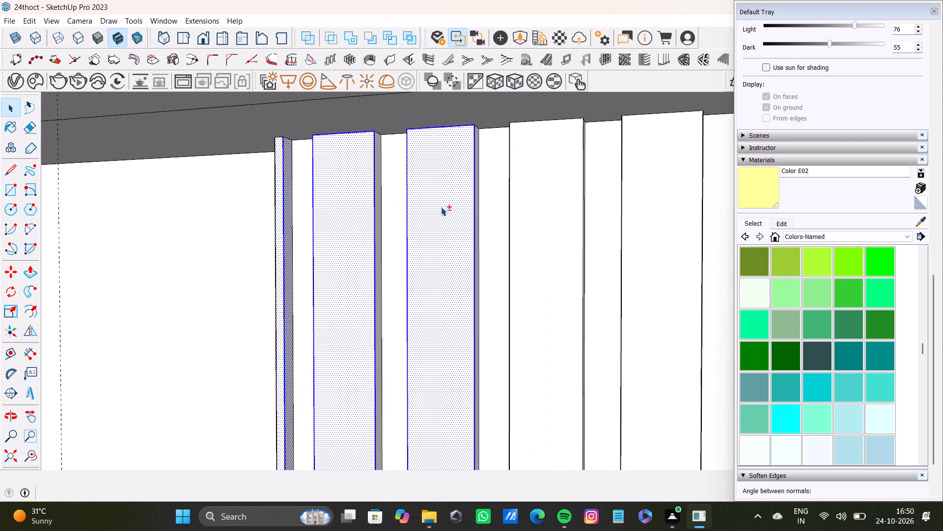
shift+scroll(374, 220, up, 7)
shift+double_click(379, 216)
shift+scroll(538, 271, down, 3)
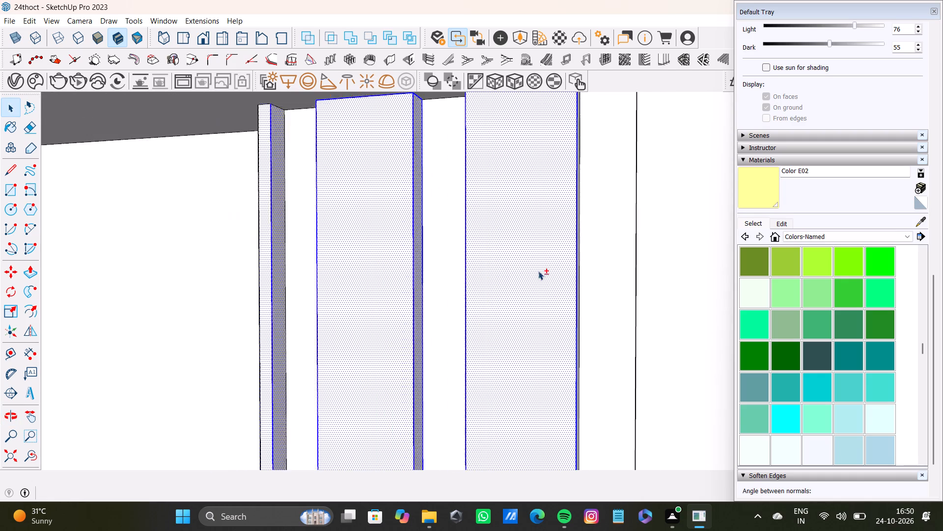
shift+scroll(538, 271, down, 5)
shift+middle_drag(538, 271, 308, 240)
shift+scroll(369, 240, up, 3)
shift+double_click(372, 239)
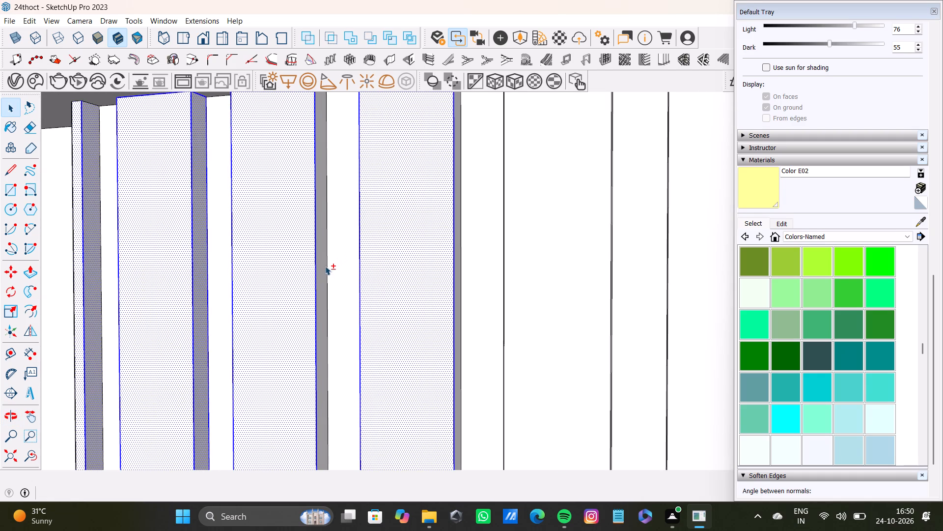
shift+double_click(324, 266)
Add the fourth slat's side facing the shelf unit and the fifth slat's front face to the selection.
shift+scroll(354, 263, down, 8)
shift+middle_drag(394, 282, 324, 275)
shift+scroll(352, 258, up, 4)
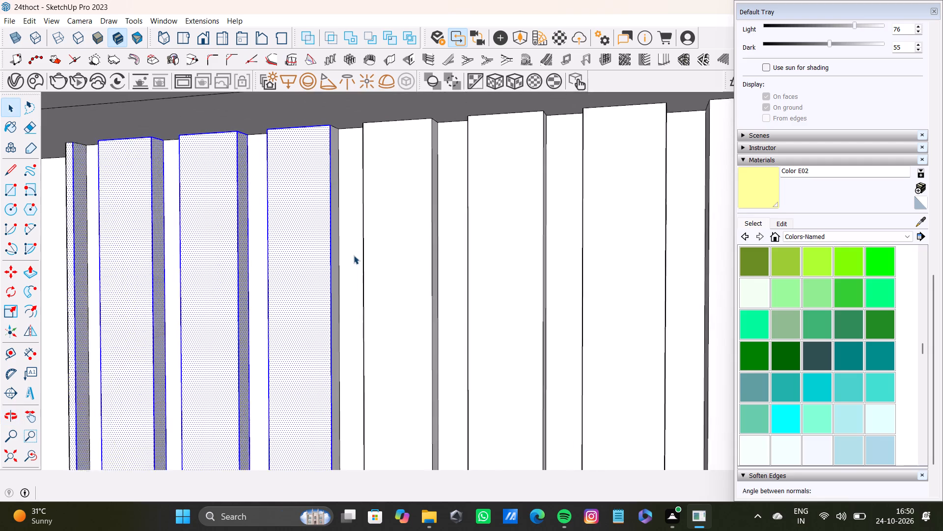
shift+scroll(354, 255, up, 7)
shift+double_click(322, 270)
shift+double_click(389, 283)
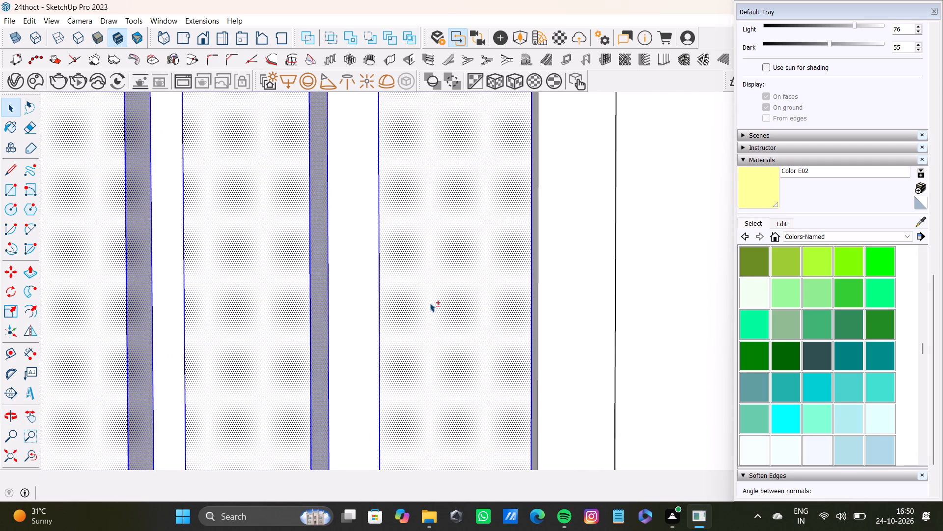
Add both side faces of the fifth slat to the selection.
scroll(429, 303, down, 3)
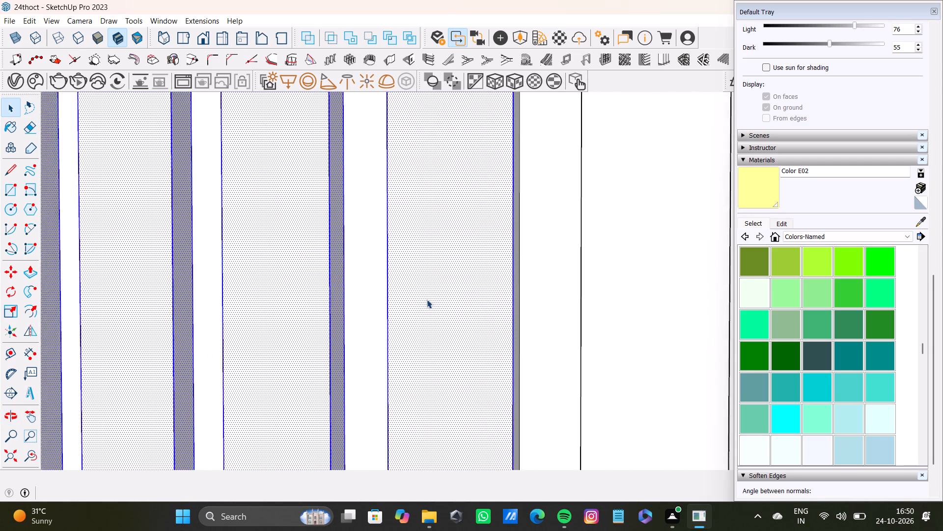
scroll(427, 299, down, 9)
middle_drag(423, 295, 500, 309)
scroll(431, 291, up, 7)
middle_drag(413, 276, 458, 266)
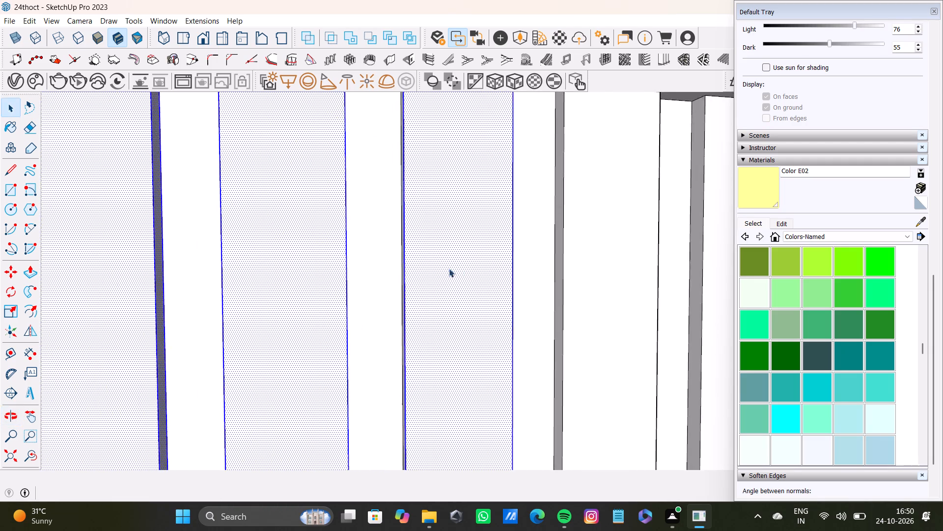
scroll(448, 265, up, 5)
middle_drag(402, 246, 444, 239)
scroll(415, 254, up, 3)
shift+double_click(359, 284)
shift+scroll(360, 285, down, 4)
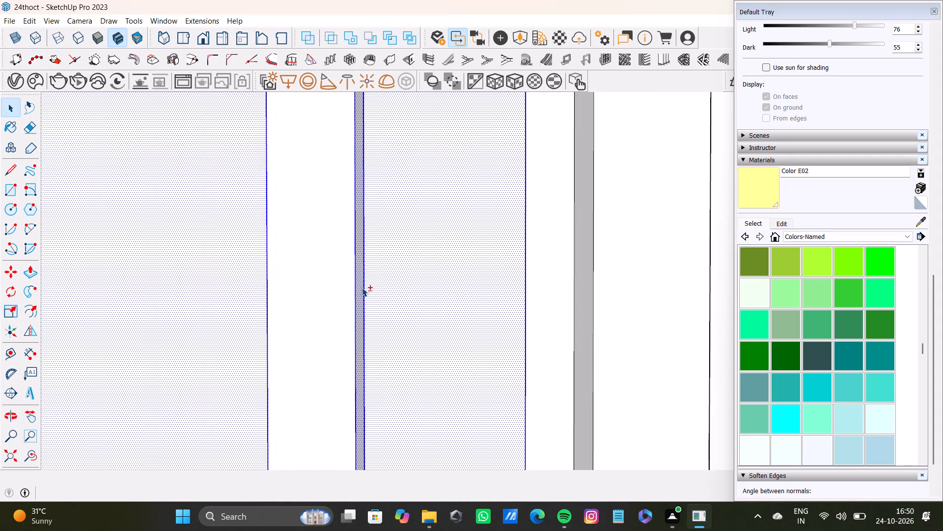
shift+scroll(362, 288, down, 9)
shift+middle_drag(419, 310, 213, 316)
shift+scroll(346, 286, up, 9)
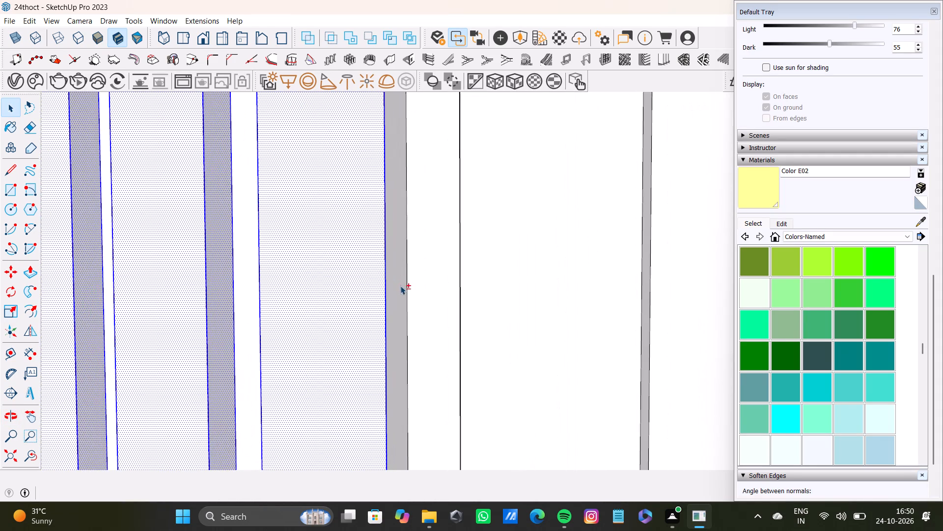
shift+double_click(400, 286)
Add the sixth slat's front face and both of its side faces to the selection.
shift+double_click(523, 301)
shift+scroll(518, 302, down, 5)
shift+middle_drag(536, 302, 399, 310)
shift+scroll(433, 304, up, 2)
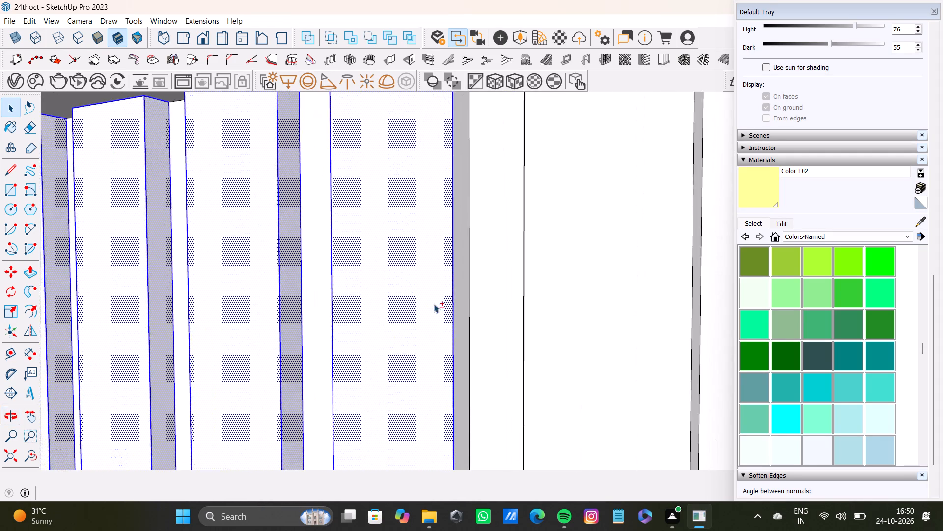
shift+scroll(434, 304, up, 5)
shift+double_click(461, 301)
shift+scroll(452, 301, down, 9)
middle_drag(359, 318, 567, 332)
scroll(331, 312, up, 4)
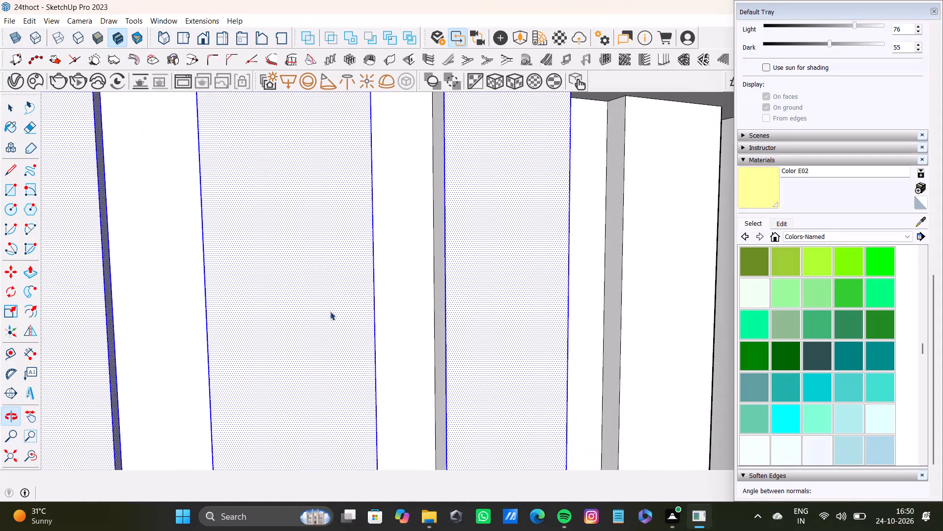
middle_drag(431, 324, 473, 330)
scroll(485, 330, down, 1)
scroll(482, 330, up, 4)
shift+double_click(530, 318)
Add the seventh slat's front face and its side facing the wardrobe to the selection.
shift+scroll(530, 318, down, 11)
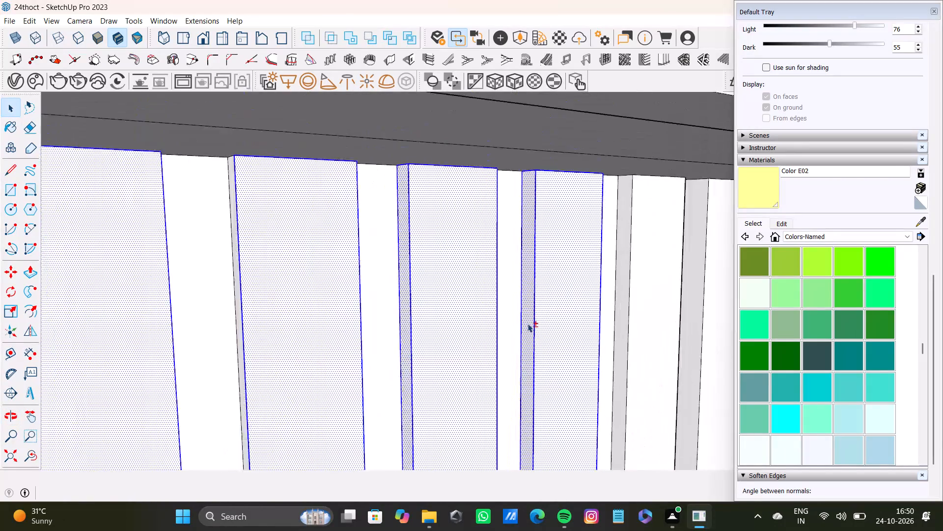
shift+scroll(527, 324, down, 2)
shift+middle_drag(538, 321, 366, 344)
shift+scroll(431, 330, up, 2)
shift+click(27, 455)
shift+click(10, 459)
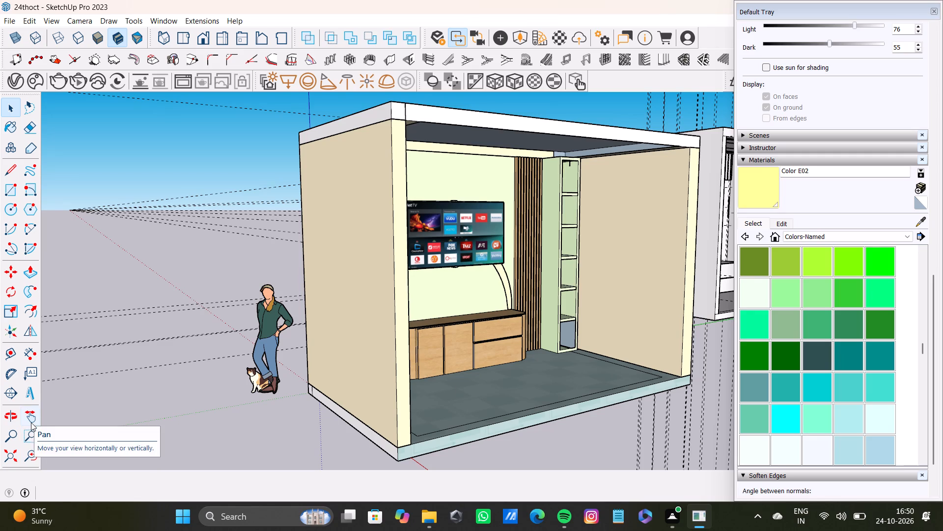
shift+scroll(556, 272, down, 1)
shift+middle_drag(566, 270, 0, 393)
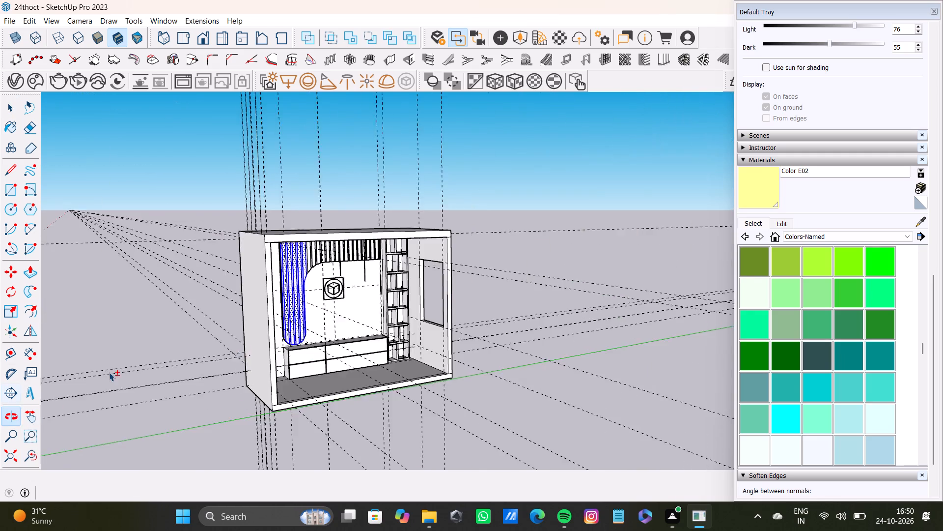
shift+scroll(285, 329, up, 12)
shift+middle_drag(310, 219, 257, 205)
scroll(283, 131, up, 2)
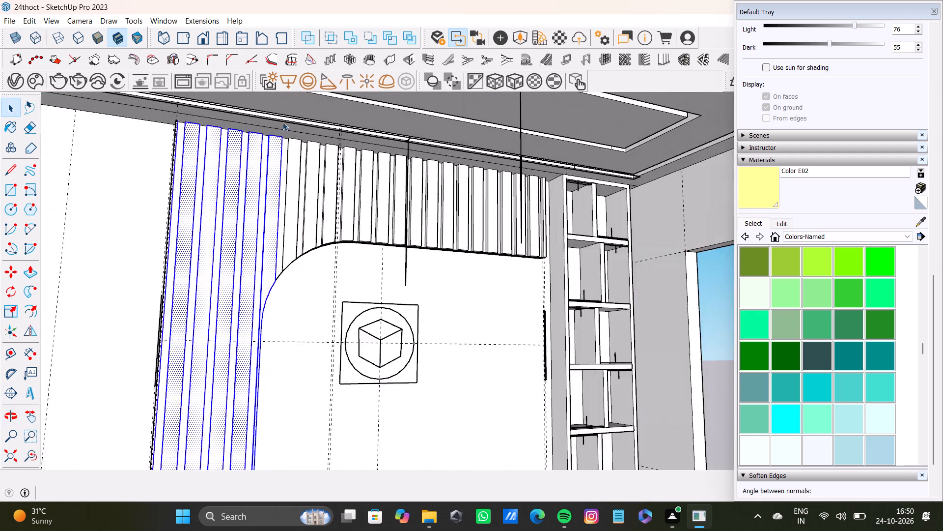
scroll(282, 122, up, 11)
shift+double_click(296, 158)
shift+scroll(292, 178, up, 8)
middle_drag(291, 179, 333, 186)
shift+scroll(312, 195, up, 11)
shift+double_click(353, 214)
Add the seventh slat's side facing the shelf unit, plus the eighth slat's front and matching side, to the selection.
shift+scroll(353, 219, down, 6)
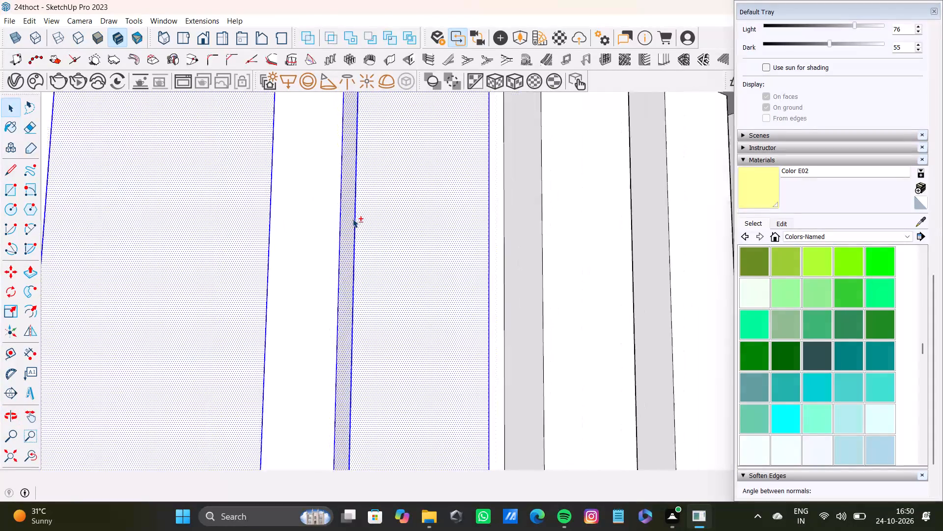
shift+scroll(353, 219, down, 13)
middle_drag(384, 265, 96, 290)
scroll(200, 233, up, 11)
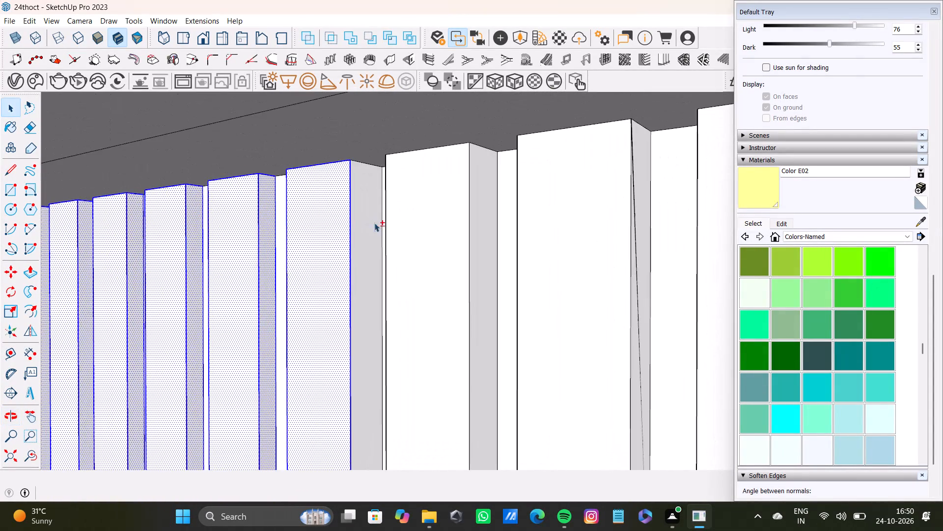
shift+double_click(367, 226)
shift+double_click(444, 261)
shift+double_click(480, 261)
Add the eighth slat's side facing the wardrobe to the selection.
shift+scroll(452, 270, down, 5)
middle_drag(426, 285, 511, 301)
scroll(492, 291, up, 4)
middle_drag(483, 269, 560, 258)
scroll(434, 232, up, 5)
middle_drag(420, 223, 503, 219)
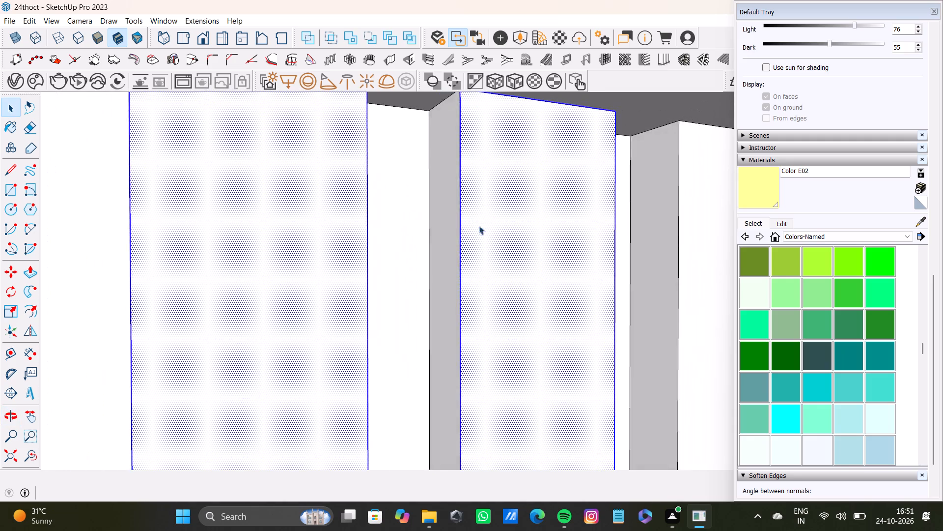
shift+scroll(454, 232, up, 4)
shift+double_click(441, 239)
Add the ninth slat's front face and both of its side faces to the selection.
shift+scroll(441, 239, down, 13)
shift+middle_drag(468, 267, 330, 266)
shift+scroll(375, 250, up, 3)
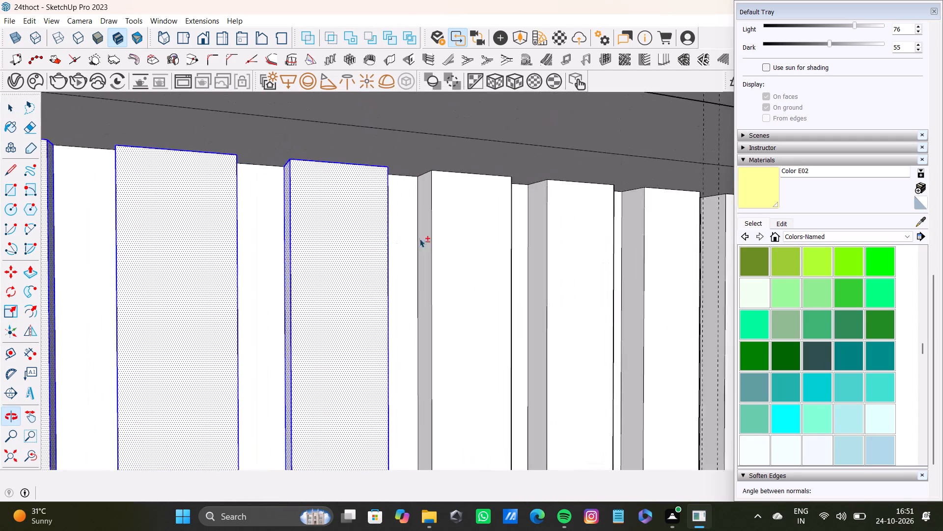
shift+scroll(419, 238, up, 4)
shift+double_click(449, 234)
shift+double_click(424, 254)
shift+scroll(425, 278, down, 6)
middle_drag(494, 325, 406, 339)
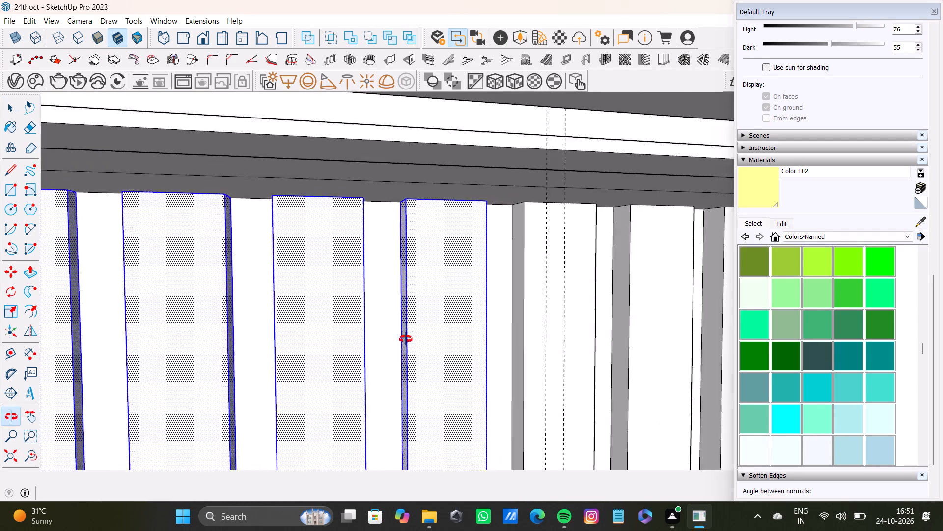
middle_drag(406, 339, 289, 318)
shift+scroll(391, 312, up, 6)
shift+double_click(445, 285)
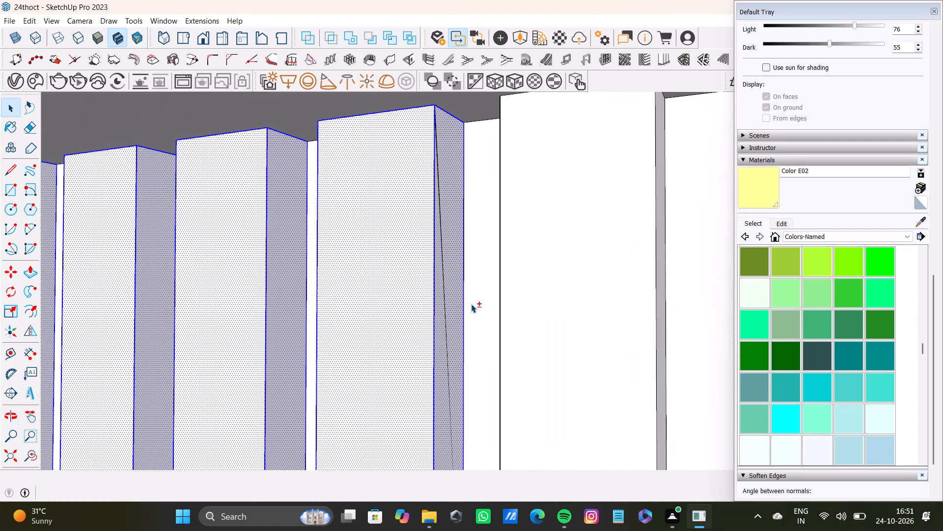
Add the tenth slat's front face and both of its side faces to the selection.
shift+scroll(481, 301, down, 9)
shift+middle_drag(514, 285, 388, 290)
shift+scroll(410, 282, up, 6)
shift+double_click(425, 279)
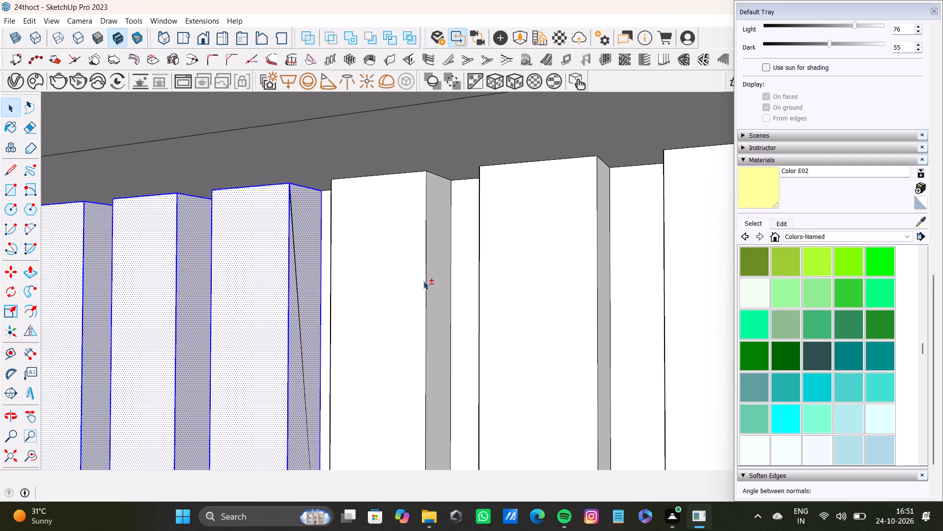
shift+double_click(406, 285)
shift+double_click(433, 293)
shift+scroll(413, 302, down, 5)
middle_drag(393, 306, 535, 309)
scroll(402, 285, up, 5)
middle_drag(402, 285, 502, 292)
scroll(461, 286, up, 3)
shift+double_click(338, 314)
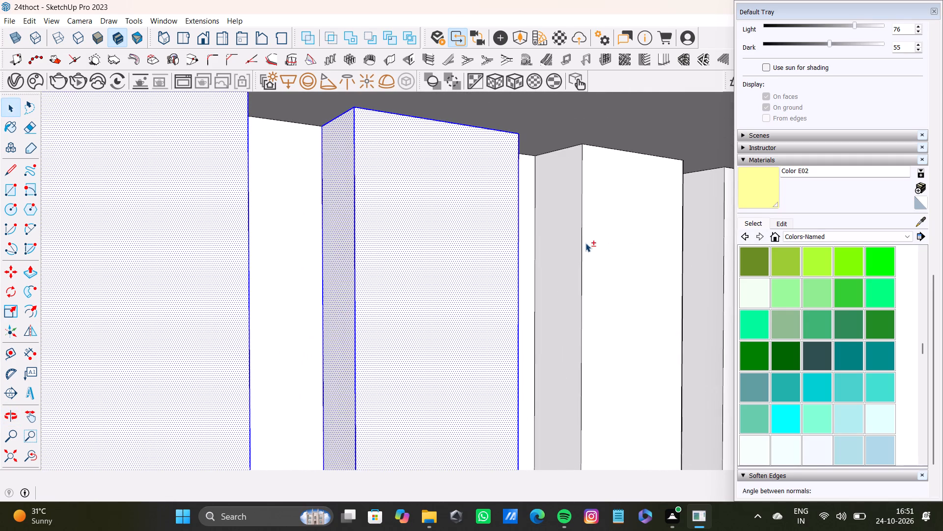
Add the eleventh slat's front face and both of its side faces to the selection.
shift+double_click(575, 249)
shift+double_click(606, 255)
shift+middle_drag(621, 269, 322, 277)
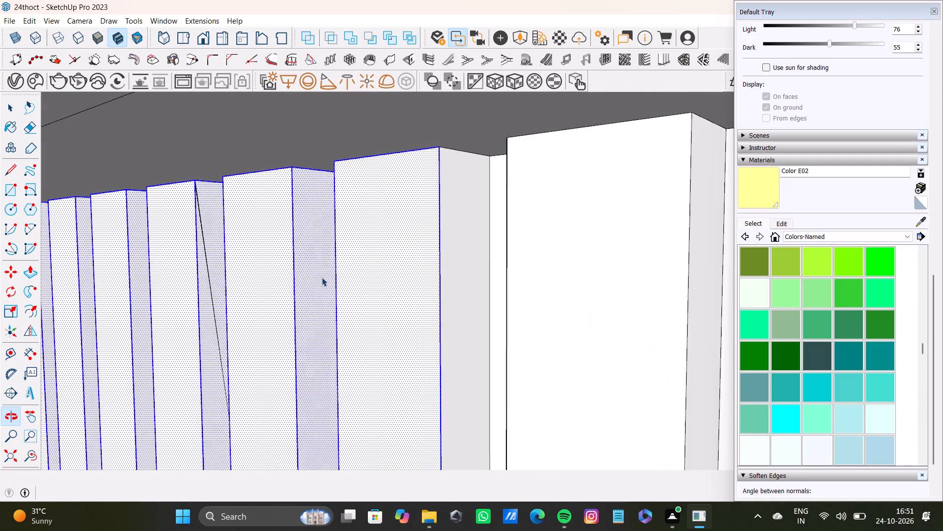
shift+middle_drag(322, 277, 316, 280)
scroll(479, 259, up, 3)
shift+double_click(476, 259)
Add the twelfth slat's front face and both of its side faces to the selection.
shift+scroll(475, 261, down, 4)
shift+middle_drag(486, 271, 391, 259)
shift+double_click(444, 257)
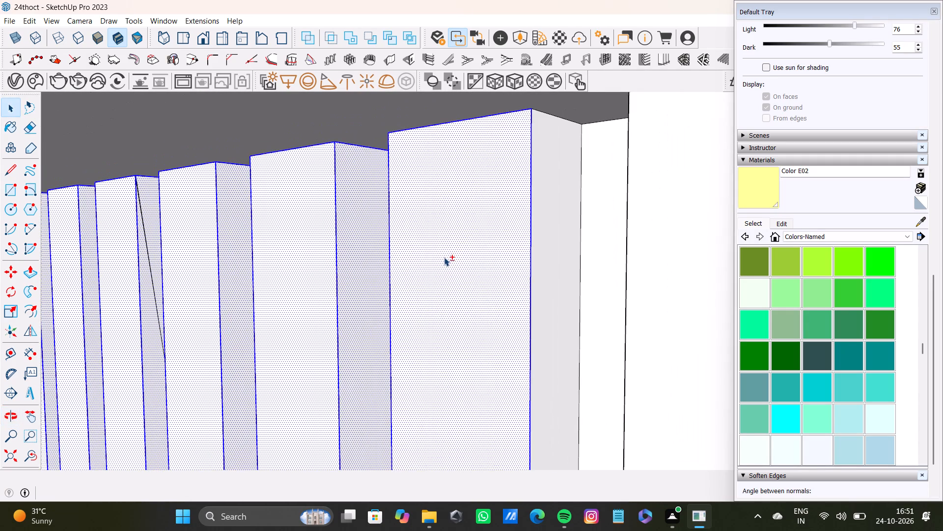
shift+double_click(545, 258)
shift+scroll(450, 272, down, 5)
middle_drag(444, 278, 594, 297)
scroll(523, 291, up, 4)
middle_drag(677, 295, 739, 292)
shift+scroll(557, 288, up, 3)
shift+double_click(515, 295)
shift+scroll(515, 295, down, 8)
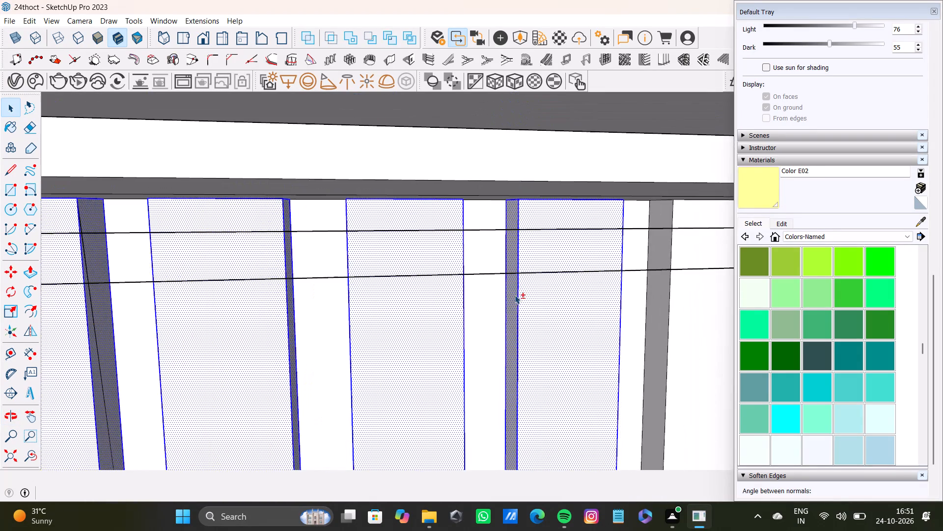
Add the thirteenth slat's front face and both of its side faces to the selection.
shift+middle_drag(669, 301, 471, 245)
shift+double_click(487, 238)
shift+scroll(478, 257, up, 7)
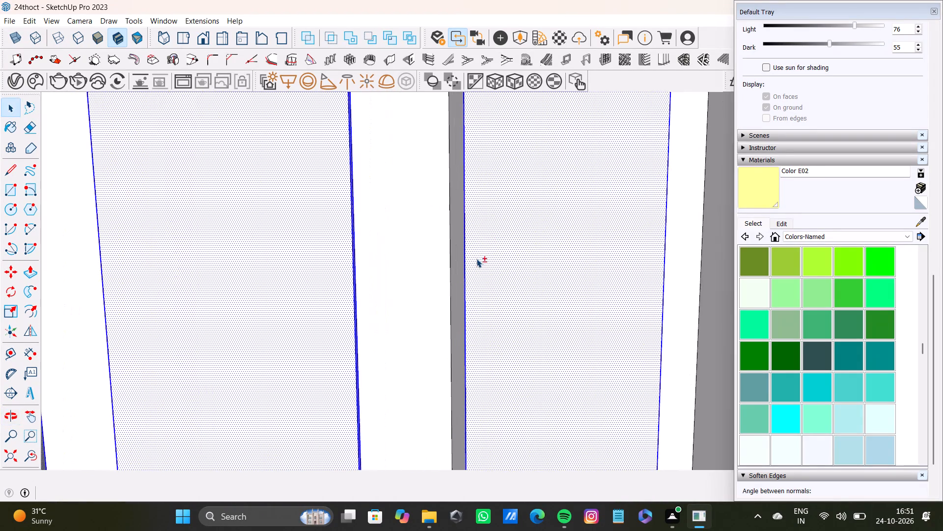
shift+double_click(461, 276)
shift+middle_drag(579, 307, 352, 310)
shift+scroll(684, 297, up, 4)
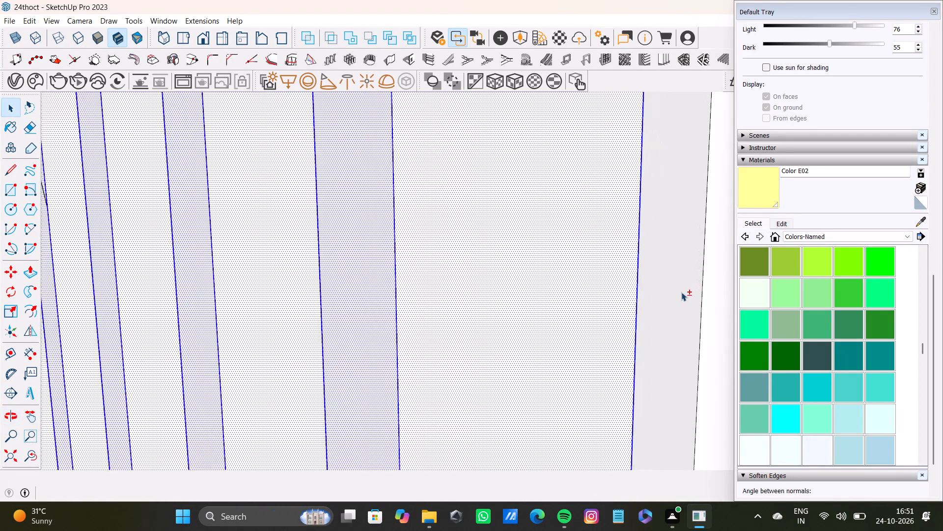
shift+click(680, 292)
shift+click(680, 292)
shift+click(701, 294)
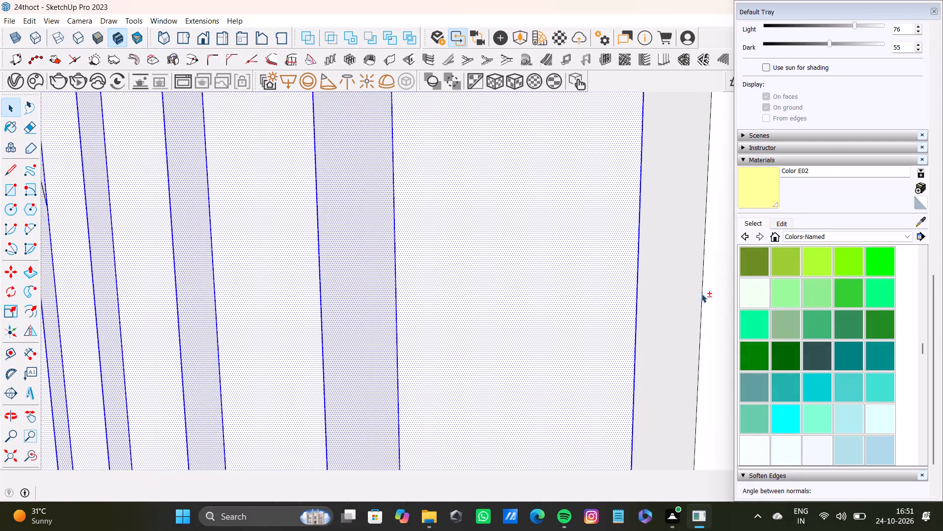
shift+click(680, 303)
Add the fourteenth slat's front face and its side facing the wardrobe to the selection.
shift+scroll(652, 310, down, 3)
shift+click(30, 452)
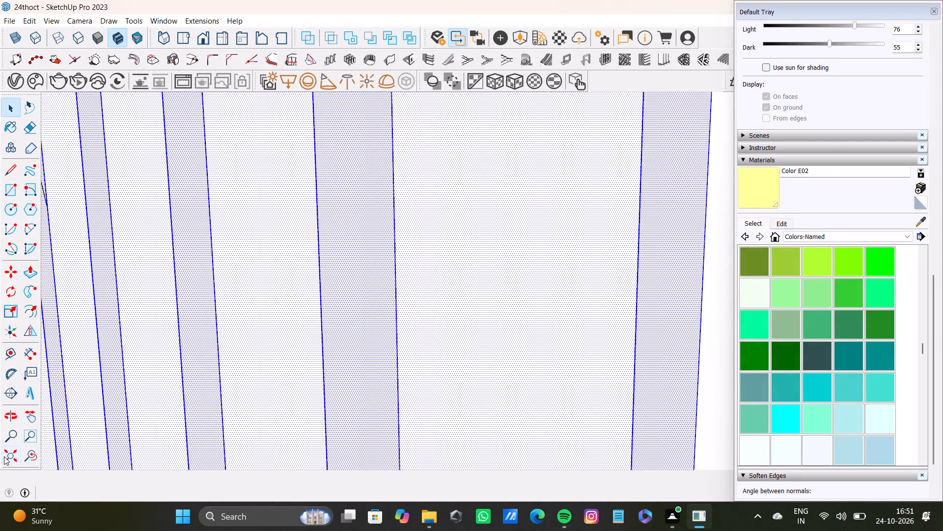
shift+click(6, 456)
middle_drag(108, 436, 392, 427)
scroll(453, 318, up, 2)
shift+middle_drag(501, 245, 279, 347)
shift+scroll(327, 308, up, 8)
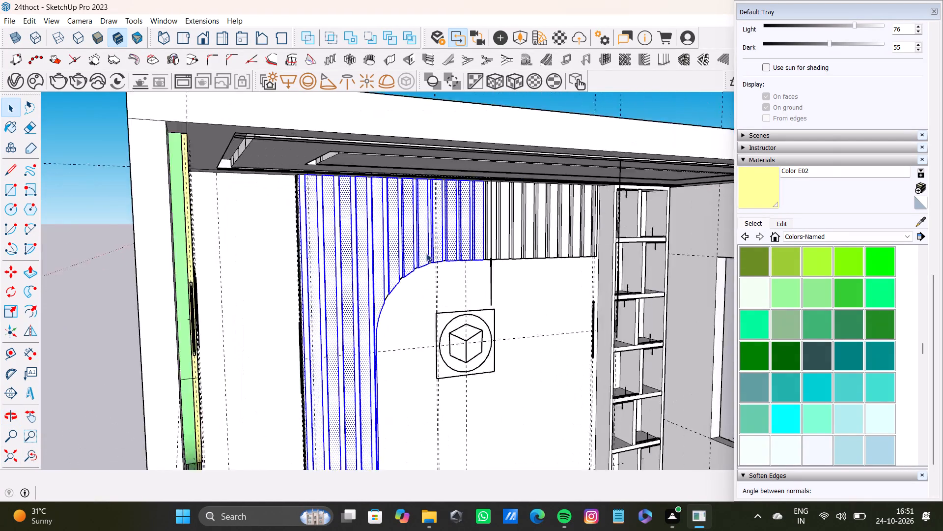
shift+scroll(426, 253, up, 3)
shift+middle_drag(439, 246, 351, 217)
scroll(460, 222, up, 15)
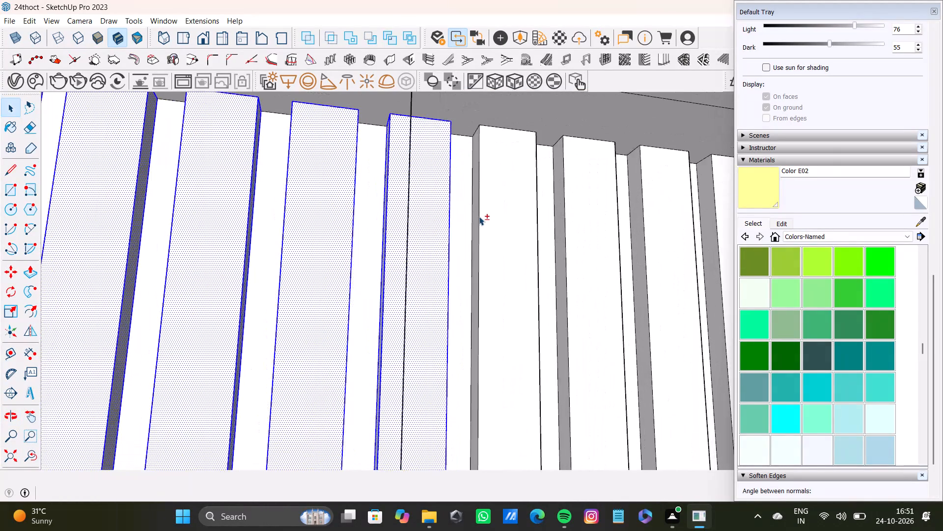
shift+double_click(490, 216)
shift+scroll(485, 218, up, 11)
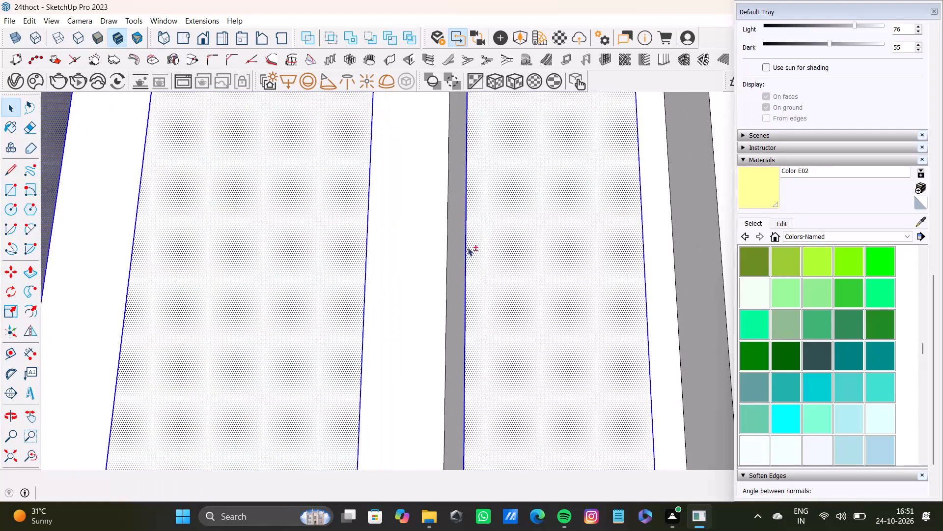
shift+double_click(462, 256)
Add the fourteenth slat's side facing the shelf unit to the selection.
shift+middle_click(593, 318)
shift+scroll(507, 282, down, 13)
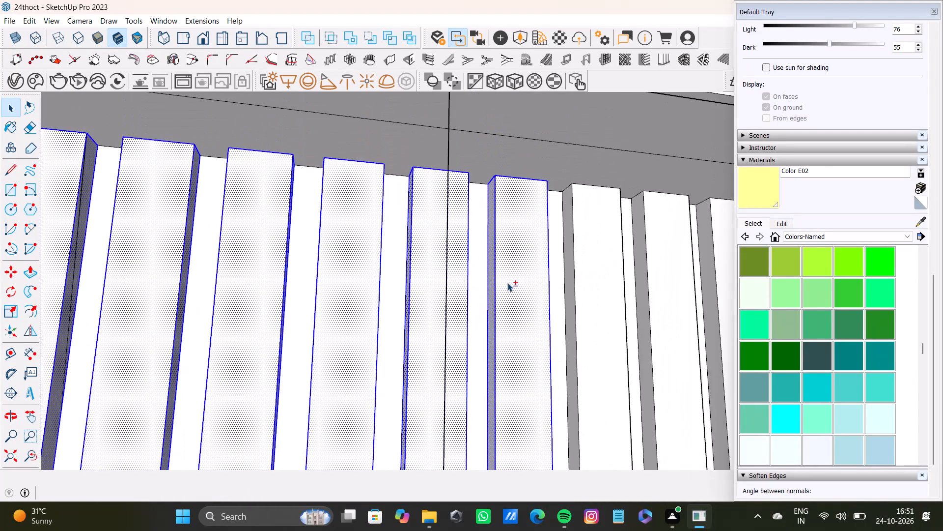
middle_drag(574, 310, 385, 330)
shift+scroll(580, 272, up, 7)
shift+double_click(455, 327)
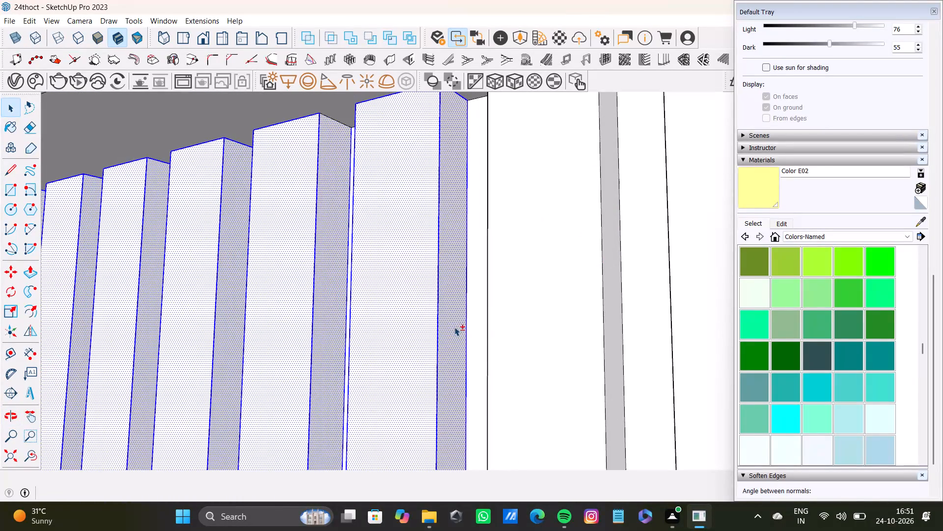
Add the fifteenth slat's front face and its side facing the wardrobe to the selection.
shift+double_click(527, 331)
shift+double_click(613, 337)
shift+scroll(573, 336, down, 4)
middle_drag(551, 348, 595, 358)
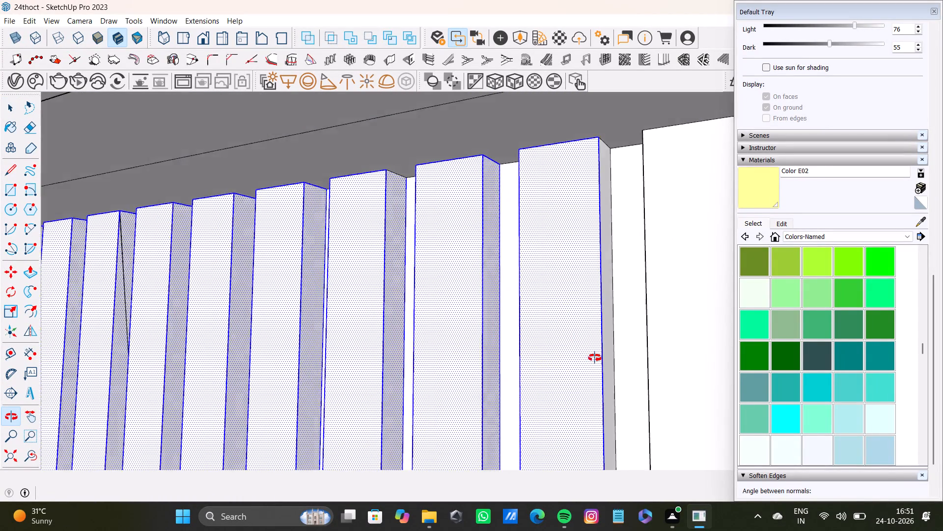
middle_drag(595, 358, 705, 368)
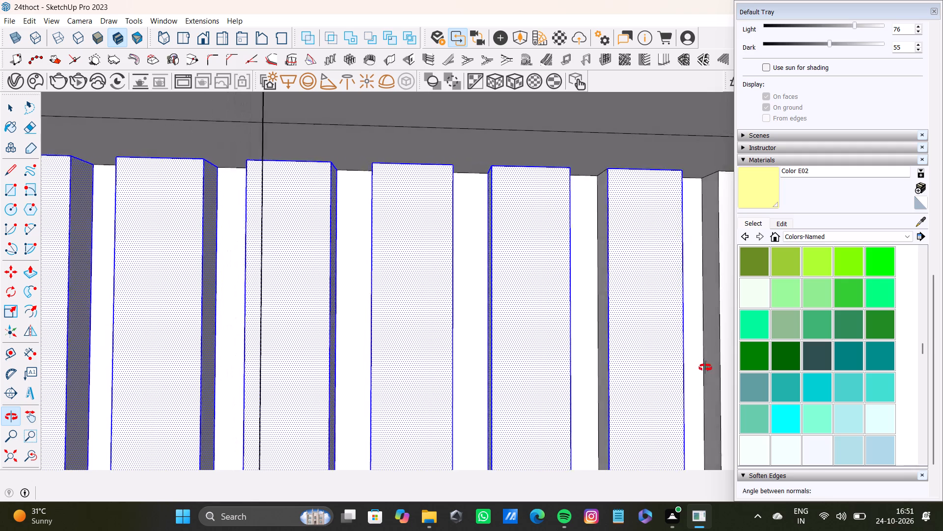
middle_drag(705, 368, 746, 370)
scroll(626, 290, up, 2)
shift+scroll(531, 280, down, 6)
shift+scroll(545, 277, up, 8)
shift+click(597, 261)
shift+scroll(597, 261, down, 8)
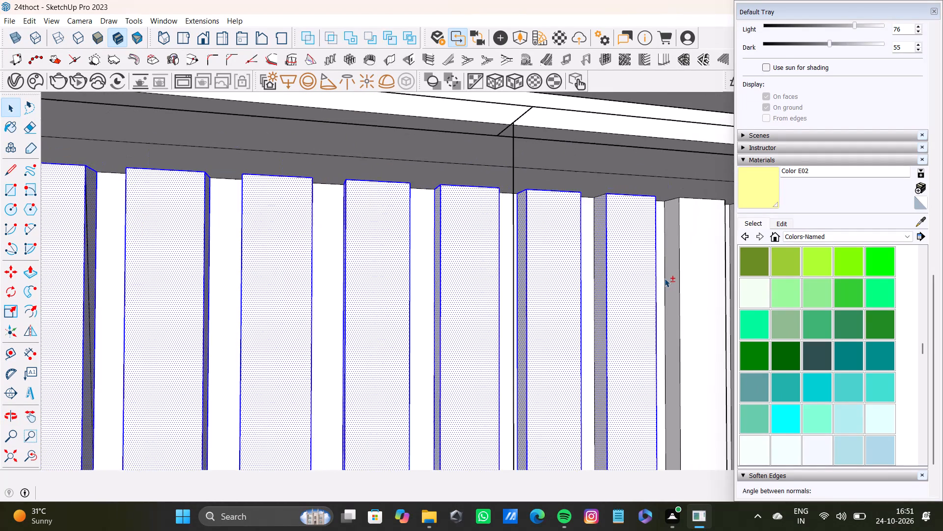
Add the fifteenth slat's side facing the shelf unit to the selection.
shift+middle_drag(665, 278, 554, 305)
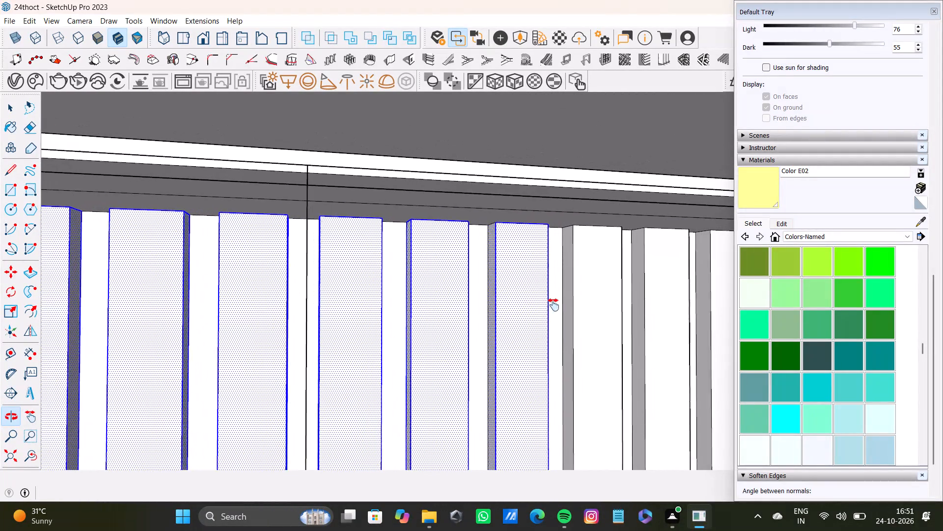
shift+middle_drag(554, 305, 388, 302)
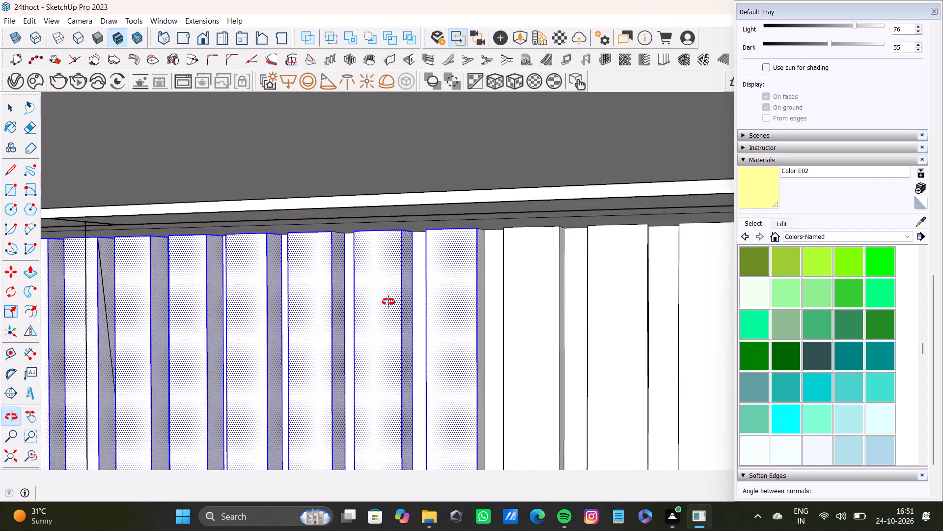
shift+middle_drag(388, 302, 401, 284)
shift+scroll(473, 264, up, 13)
shift+click(495, 259)
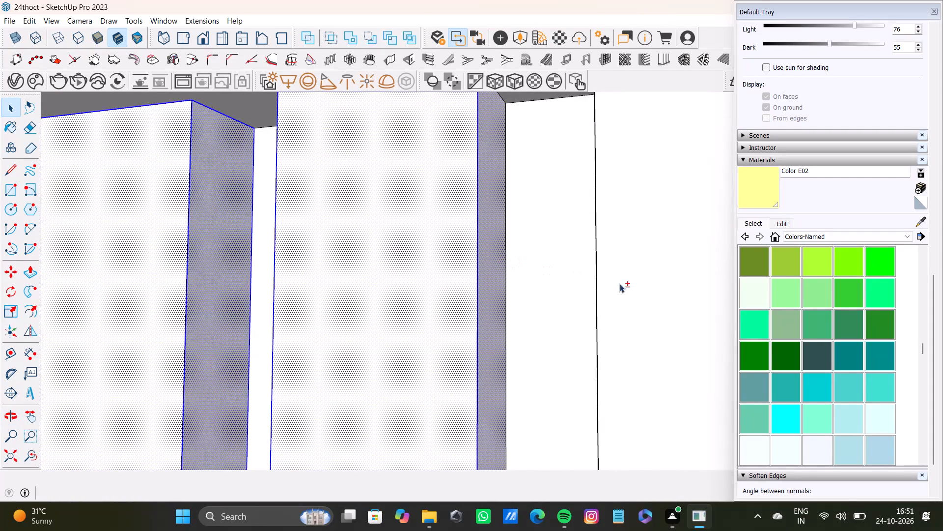
Add the sixteenth slat's front face and both of its side faces to the selection.
shift+double_click(619, 284)
shift+scroll(617, 286, down, 4)
shift+middle_drag(616, 286, 599, 303)
shift+scroll(561, 300, up, 3)
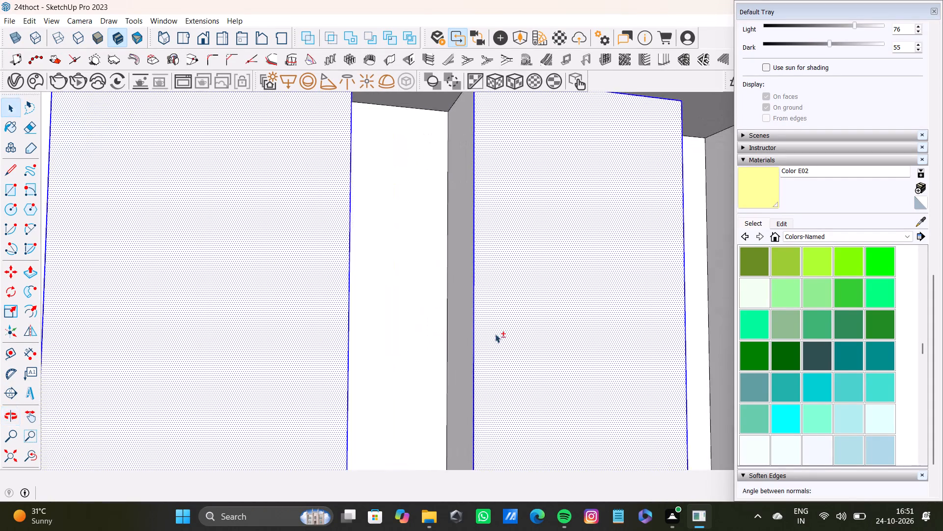
shift+double_click(453, 361)
shift+scroll(542, 366, down, 5)
middle_drag(549, 365, 312, 352)
scroll(512, 331, up, 3)
shift+double_click(595, 342)
Add the seventeenth slat's front face and both of its side faces to the selection.
shift+scroll(595, 342, down, 5)
shift+middle_drag(595, 342, 321, 300)
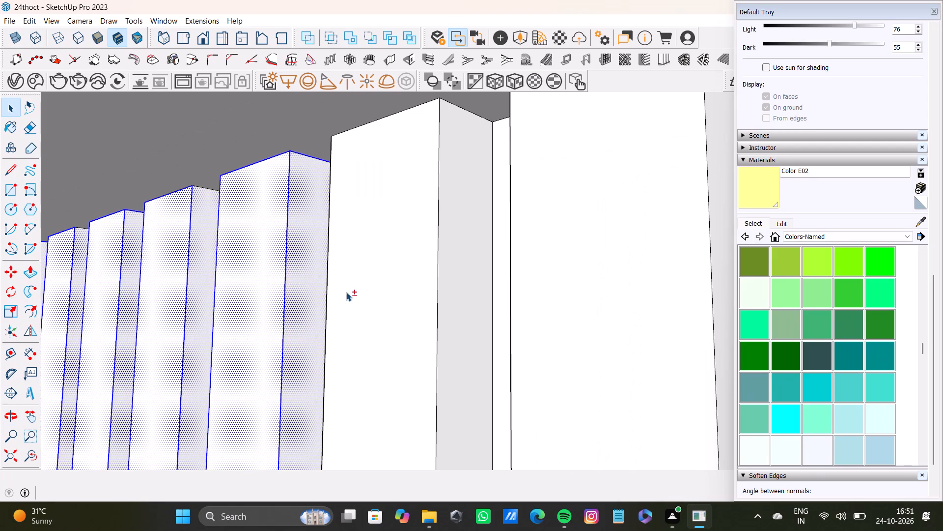
shift+double_click(370, 283)
shift+double_click(467, 282)
middle_drag(394, 312, 633, 345)
scroll(570, 344, up, 3)
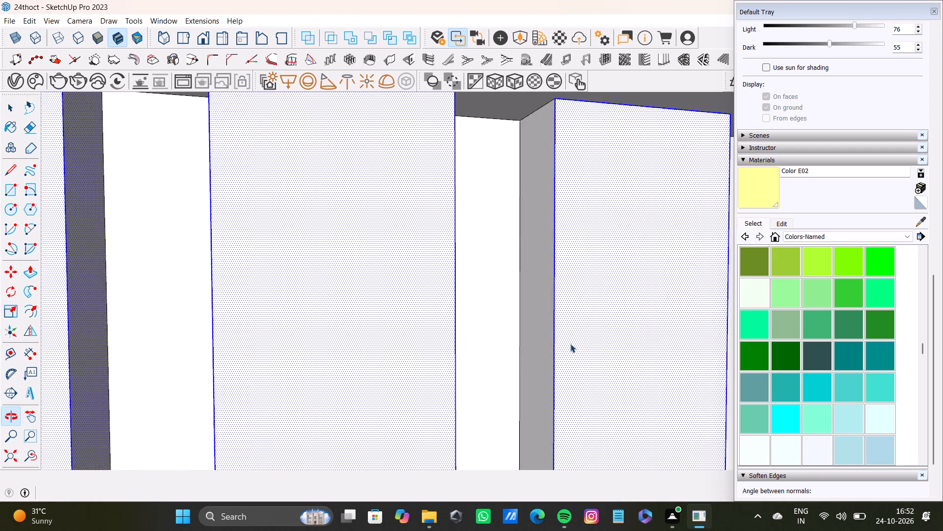
shift+double_click(545, 348)
Add the eighteenth slat's front face and both of its side faces to the selection.
shift+scroll(545, 348, down, 5)
shift+middle_drag(582, 334, 381, 329)
shift+scroll(578, 301, up, 3)
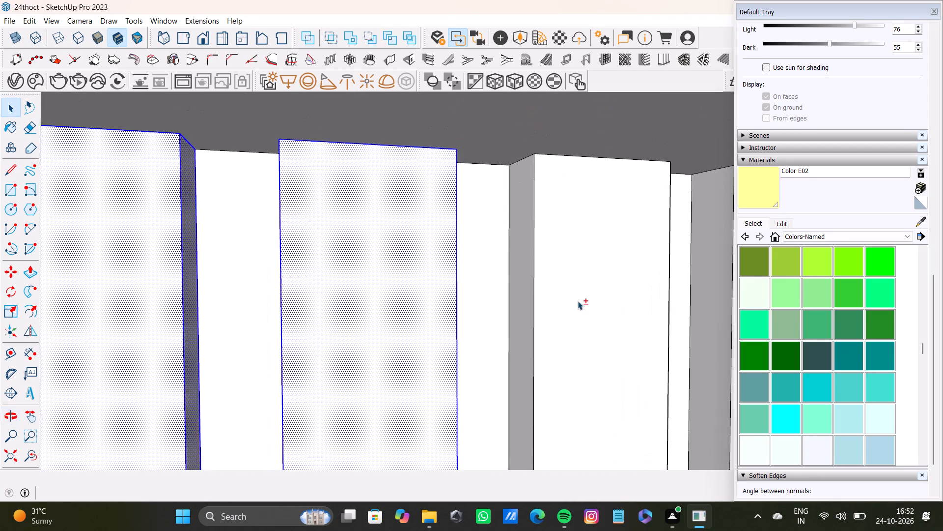
shift+double_click(578, 301)
shift+double_click(518, 343)
middle_drag(569, 359, 293, 369)
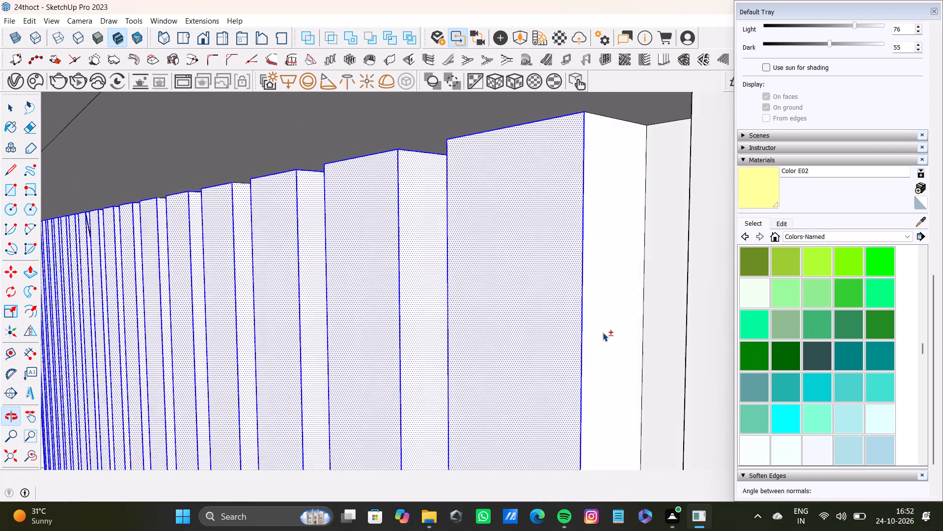
shift+scroll(603, 332, up, 3)
shift+double_click(601, 323)
Add the nineteenth slat's front face and its side facing the shelf unit to the selection.
shift+scroll(601, 323, down, 8)
shift+middle_drag(600, 323, 425, 303)
shift+double_click(495, 296)
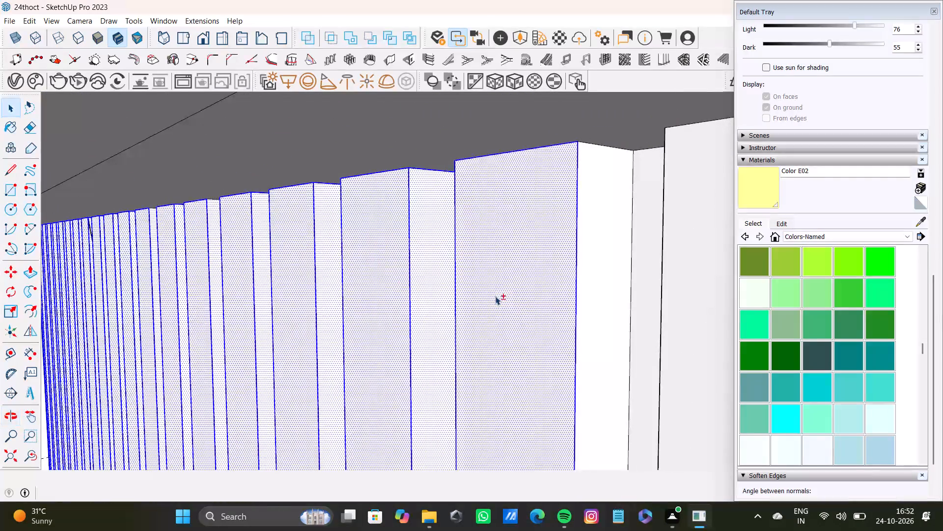
shift+double_click(589, 303)
Add the nineteenth slat's side facing the wardrobe to the selection.
middle_drag(523, 317, 815, 366)
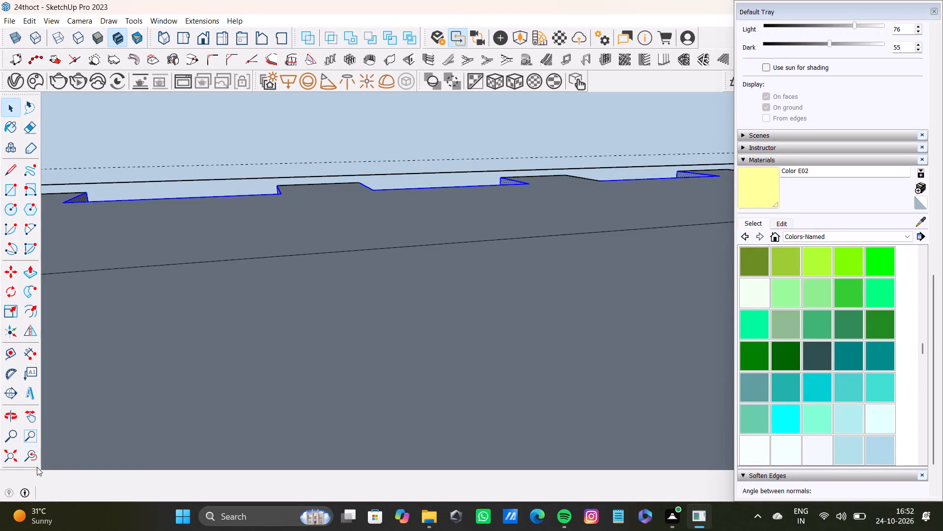
click(34, 460)
click(14, 455)
middle_drag(351, 333, 514, 326)
scroll(617, 236, up, 5)
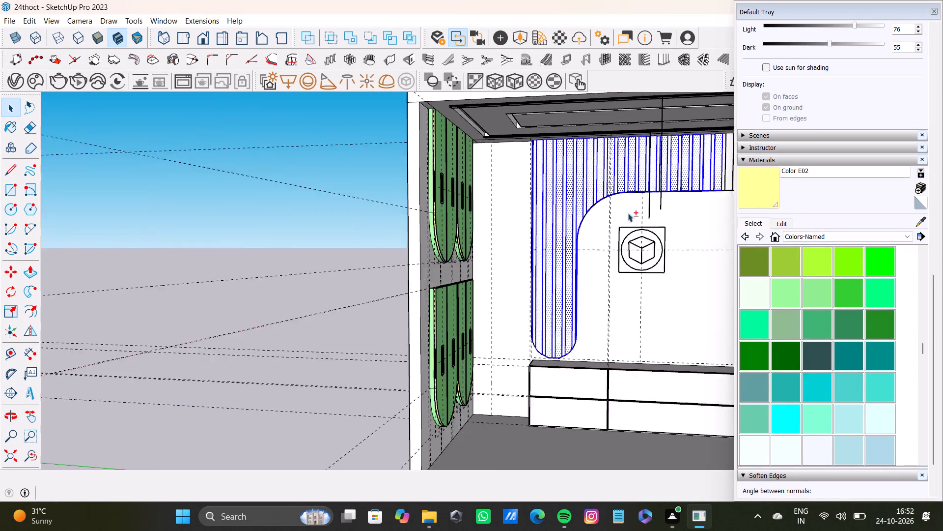
scroll(628, 213, up, 3)
shift+middle_drag(627, 182, 433, 209)
scroll(418, 202, up, 14)
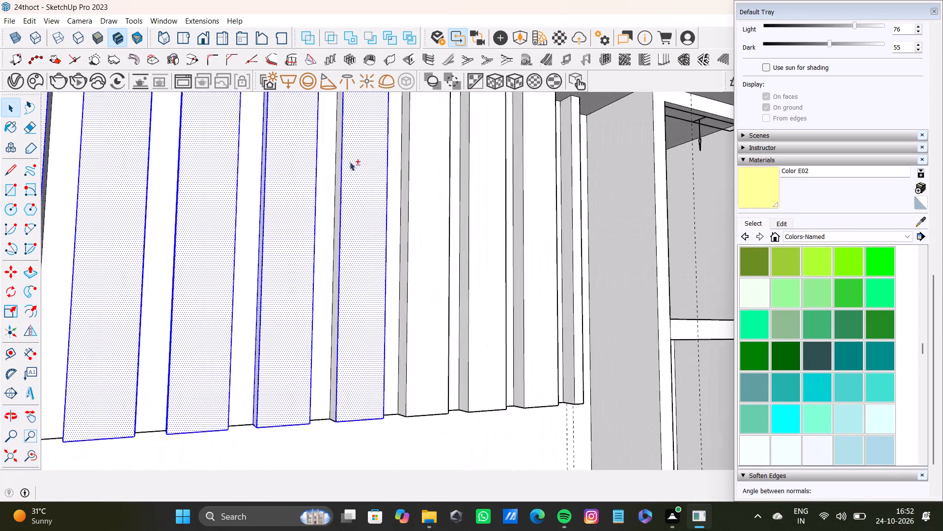
scroll(350, 162, up, 10)
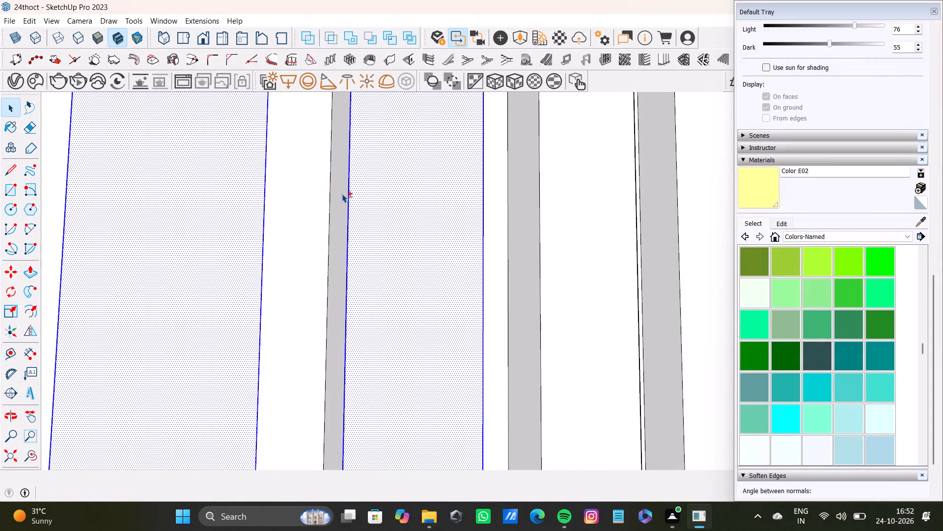
shift+double_click(342, 194)
shift+double_click(339, 253)
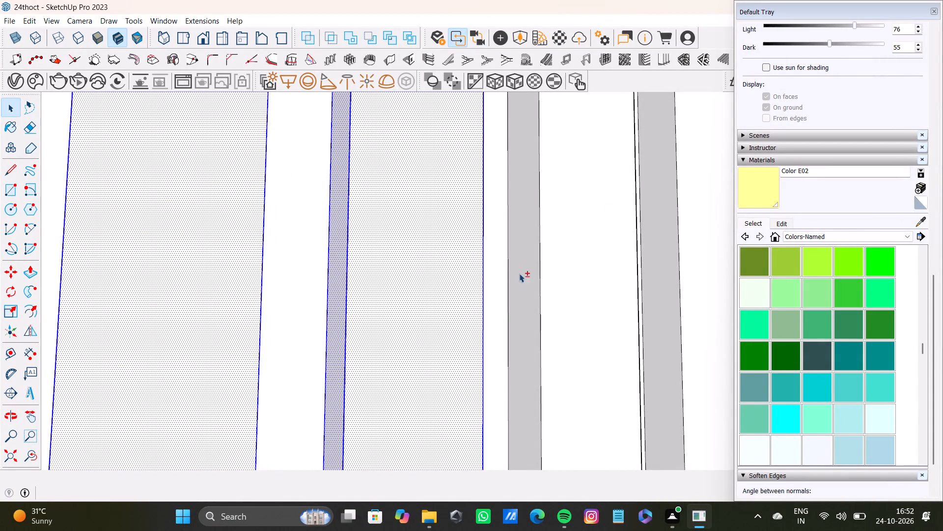
Add the front faces of the next two slats toward the shelf unit, with one side face of each, to the selection.
shift+double_click(528, 279)
shift+double_click(572, 279)
middle_drag(633, 287, 423, 310)
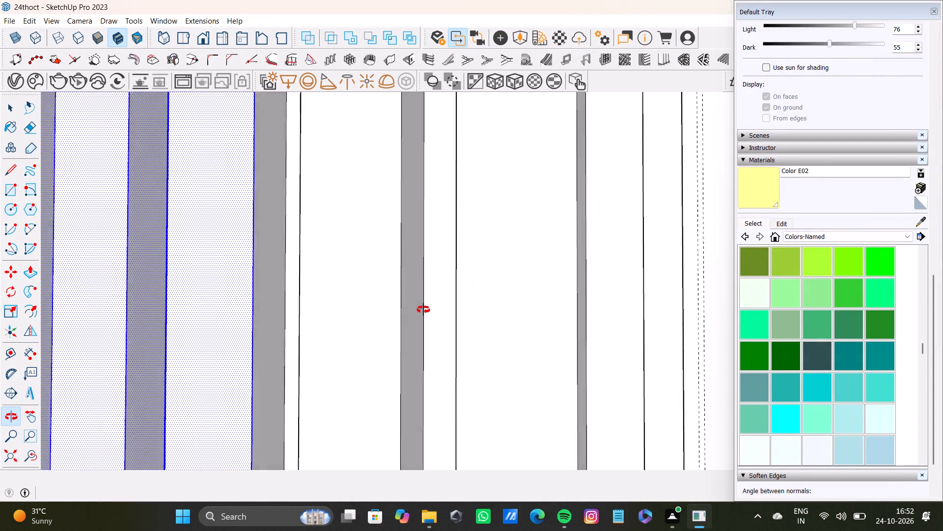
middle_drag(423, 310, 417, 312)
shift+scroll(376, 313, up, 3)
shift+double_click(376, 313)
shift+double_click(337, 321)
Add the remaining unselected side faces of the slats nearest the shelf unit to the selection.
shift+middle_drag(337, 321, 616, 368)
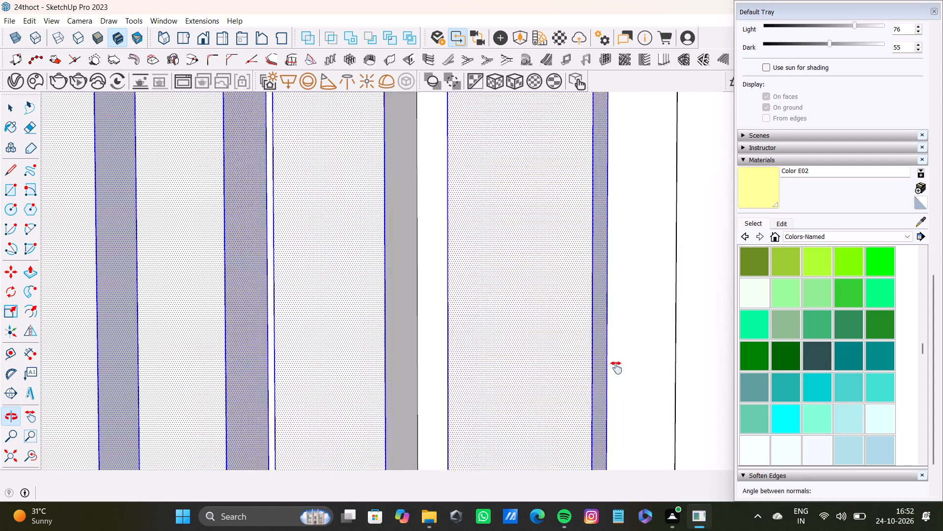
shift+middle_drag(616, 368, 721, 367)
middle_drag(702, 360, 857, 377)
scroll(674, 337, up, 3)
shift+double_click(544, 341)
shift+scroll(544, 341, down, 3)
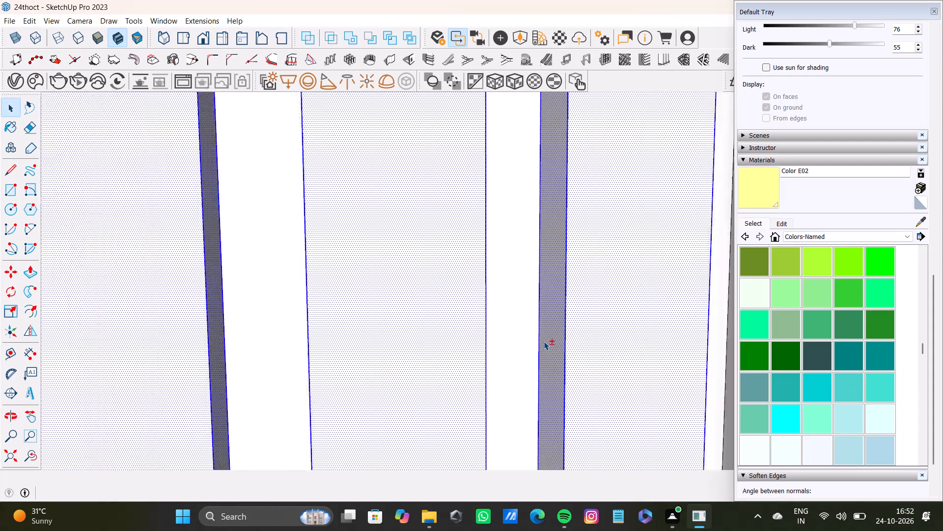
shift+scroll(544, 341, down, 10)
shift+middle_drag(550, 337, 515, 344)
shift+scroll(584, 317, up, 7)
shift+double_click(634, 310)
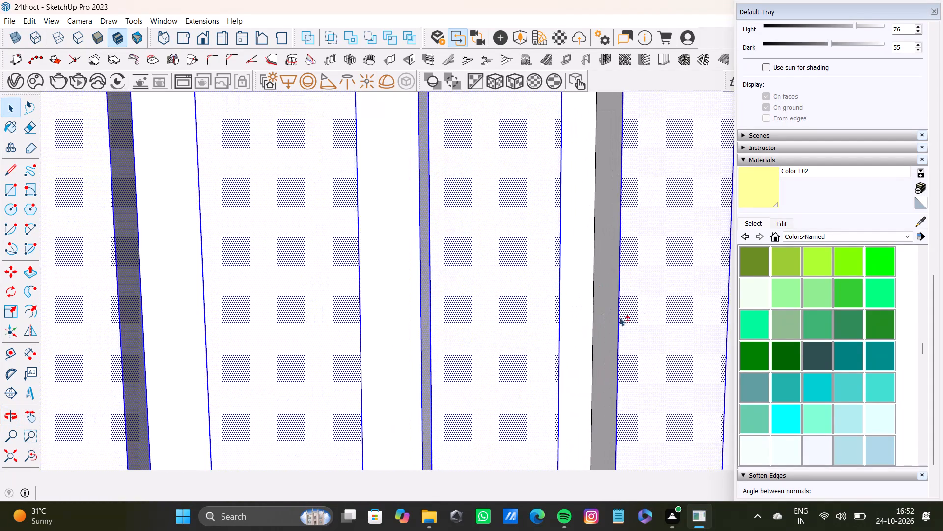
shift+double_click(610, 324)
shift+middle_drag(671, 332, 489, 334)
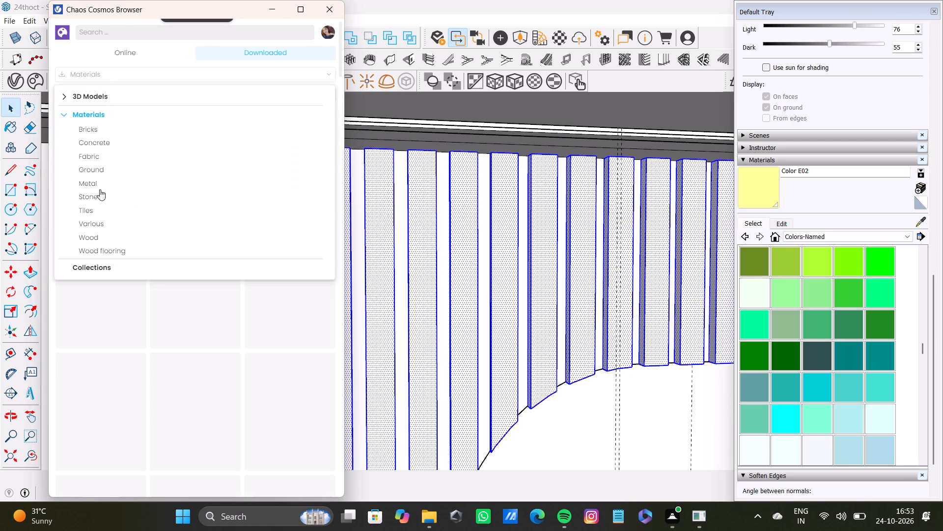
Browse the downloaded Wood materials in Chaos Cosmos and import the Maquette Wood material into the scene.
click(93, 239)
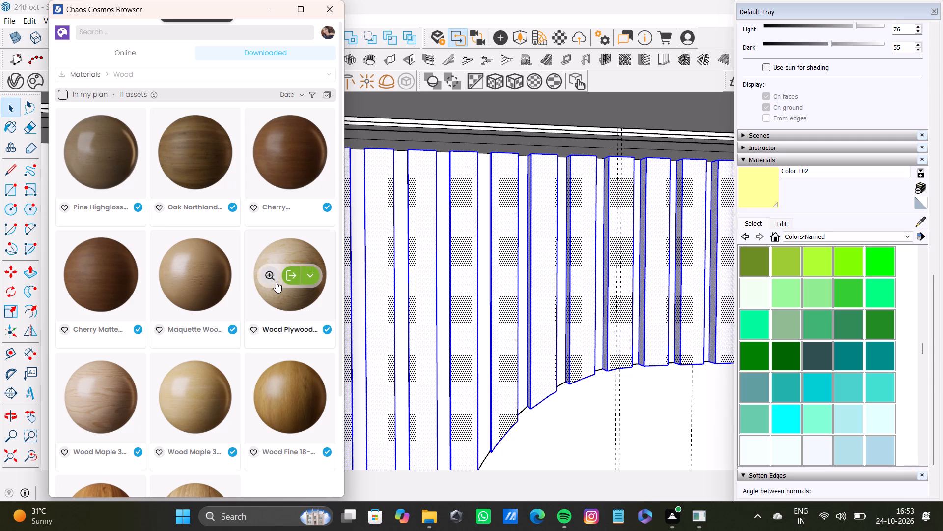
scroll(235, 345, down, 3)
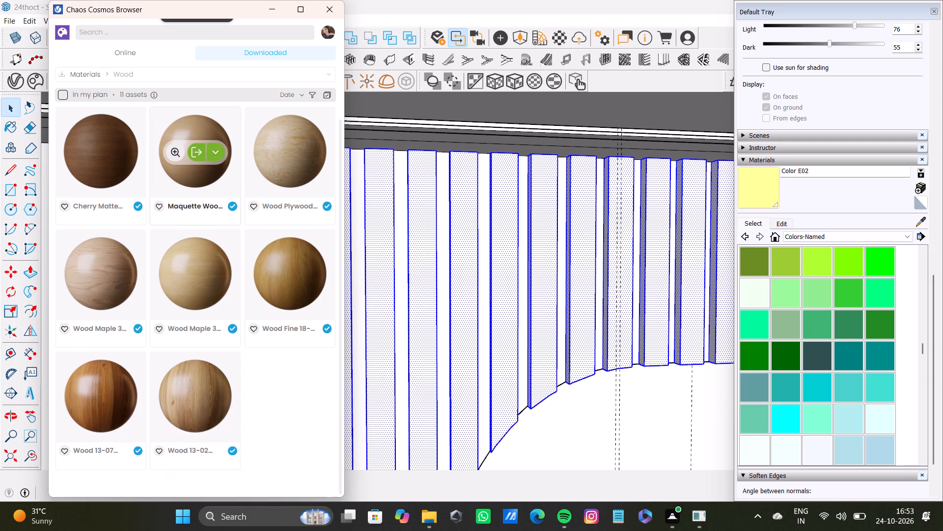
scroll(236, 345, down, 4)
scroll(236, 345, up, 6)
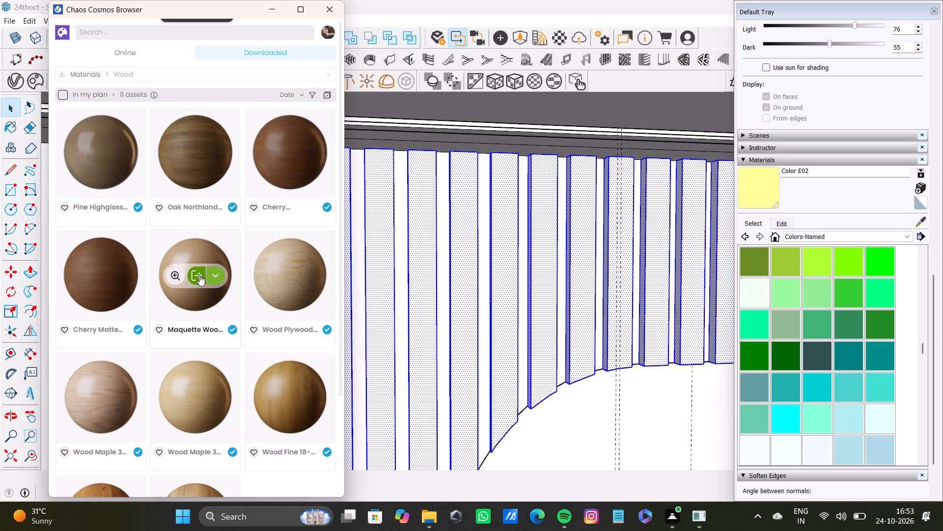
scroll(269, 374, down, 3)
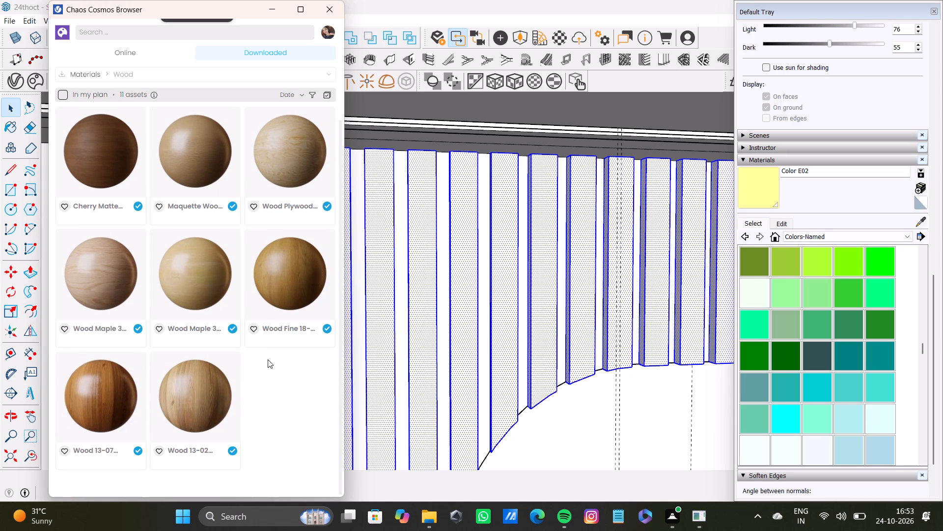
scroll(268, 359, up, 6)
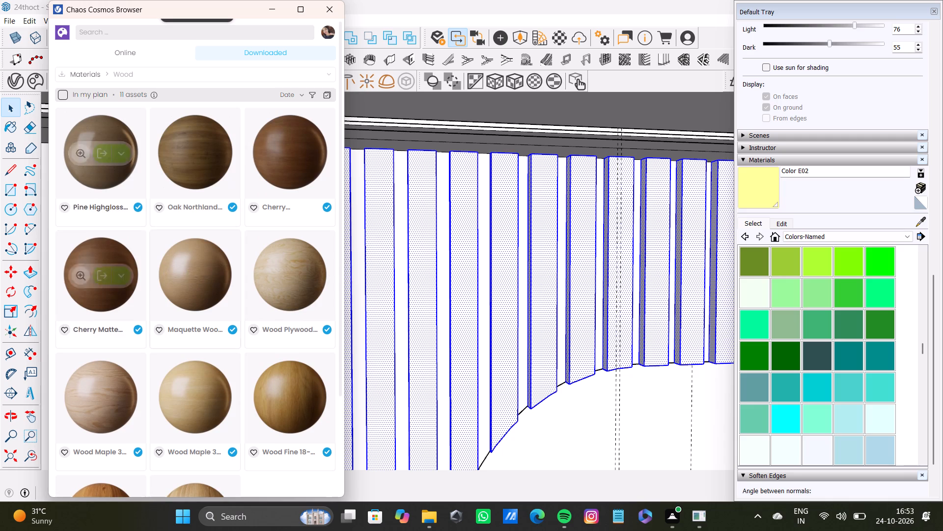
scroll(183, 338, down, 4)
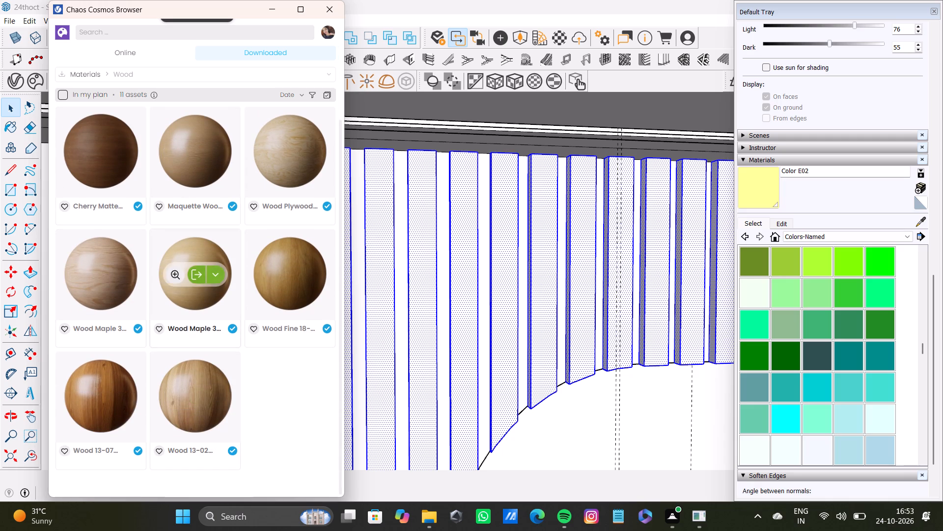
click(200, 151)
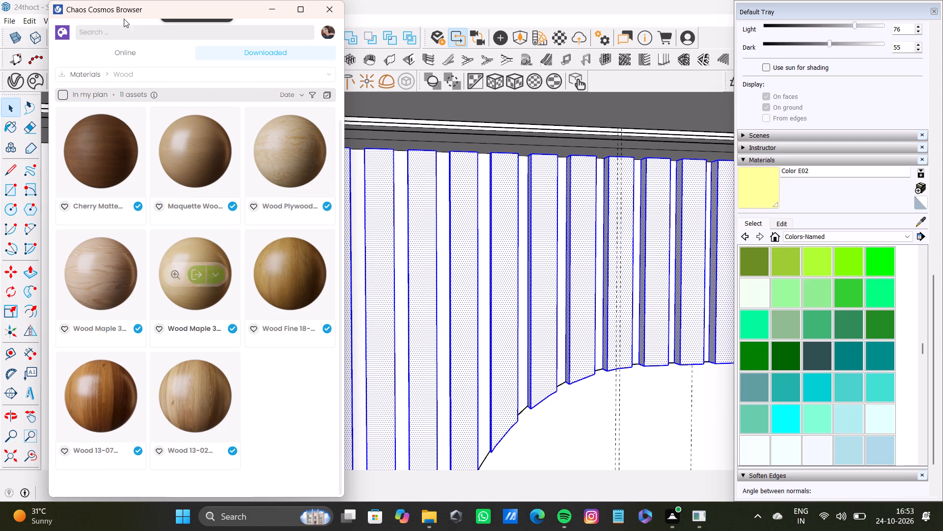
Apply the Maquette Wood B01 12cm material from the V-Ray Asset Editor to the selected slat faces.
drag(131, 7, 85, 279)
click(14, 83)
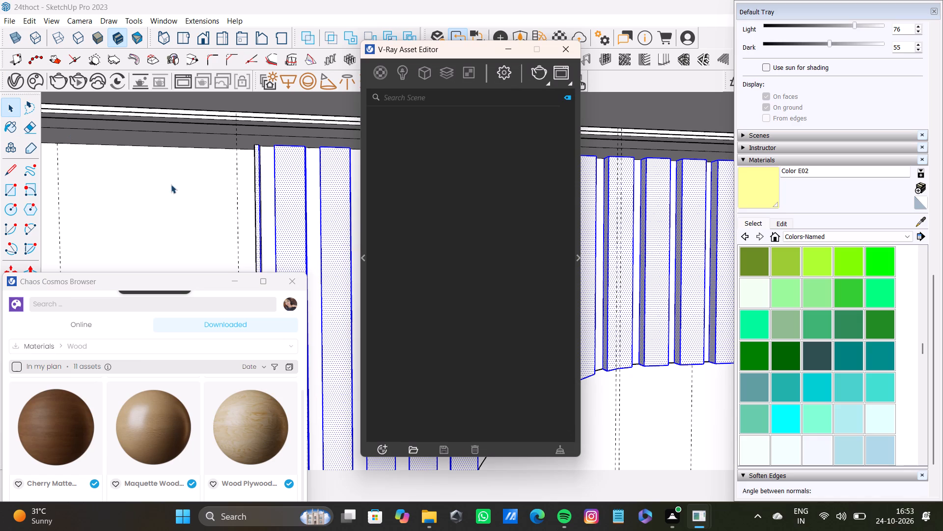
scroll(423, 238, down, 10)
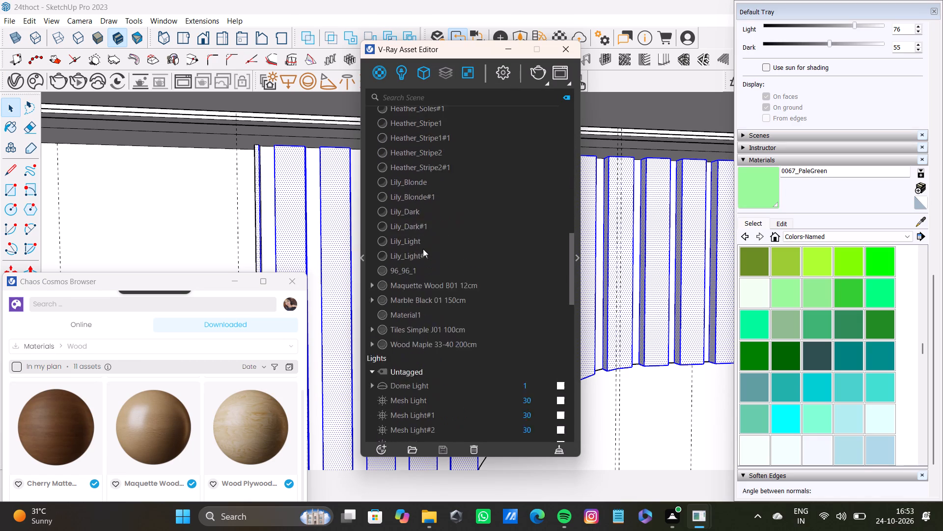
scroll(423, 249, down, 3)
scroll(428, 310, down, 10)
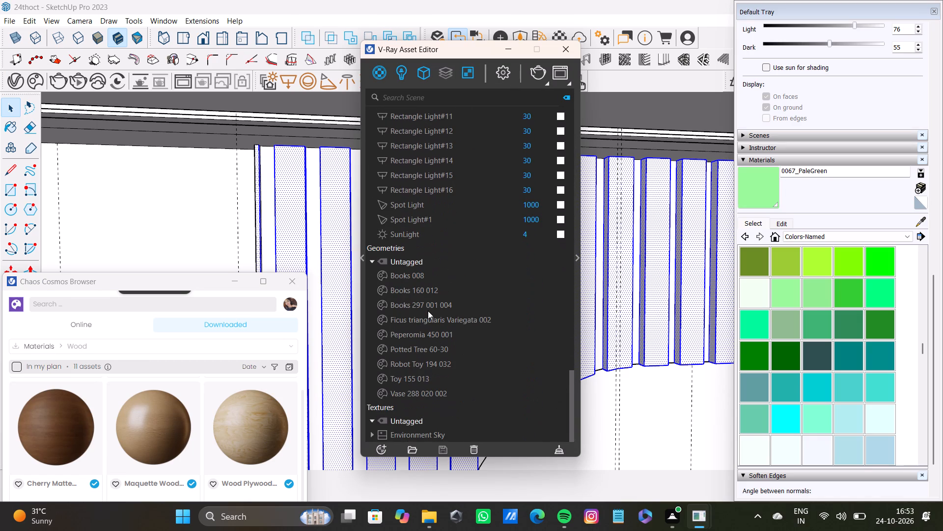
scroll(428, 311, down, 5)
click(381, 77)
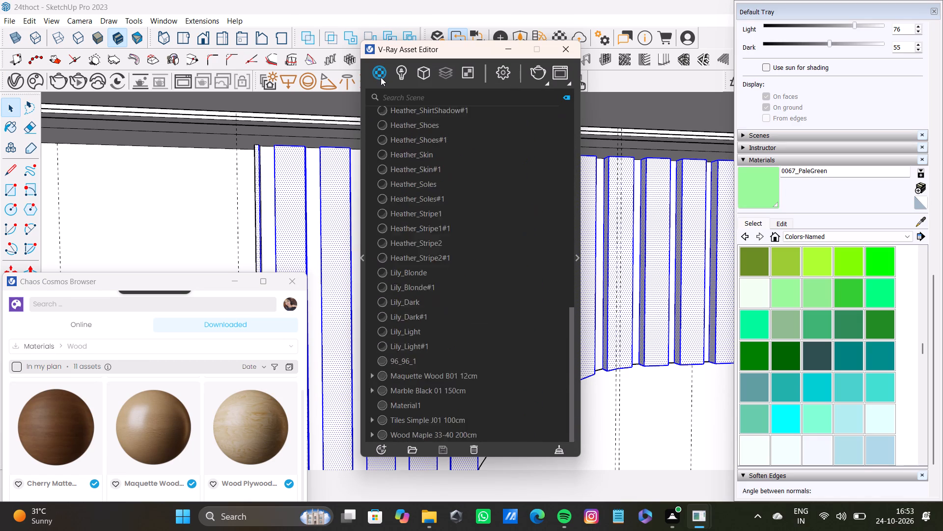
scroll(407, 242, down, 7)
scroll(369, 343, down, 3)
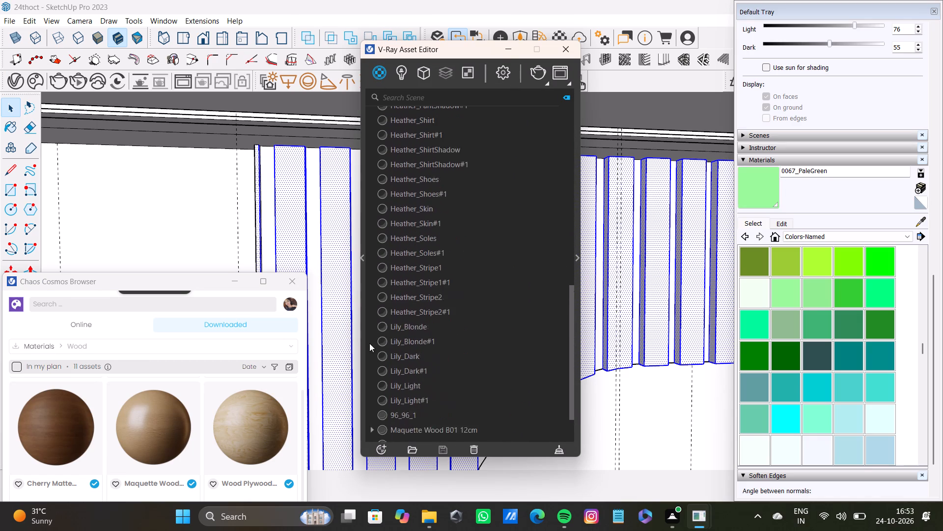
scroll(411, 352, down, 2)
click(428, 378)
right_click(428, 378)
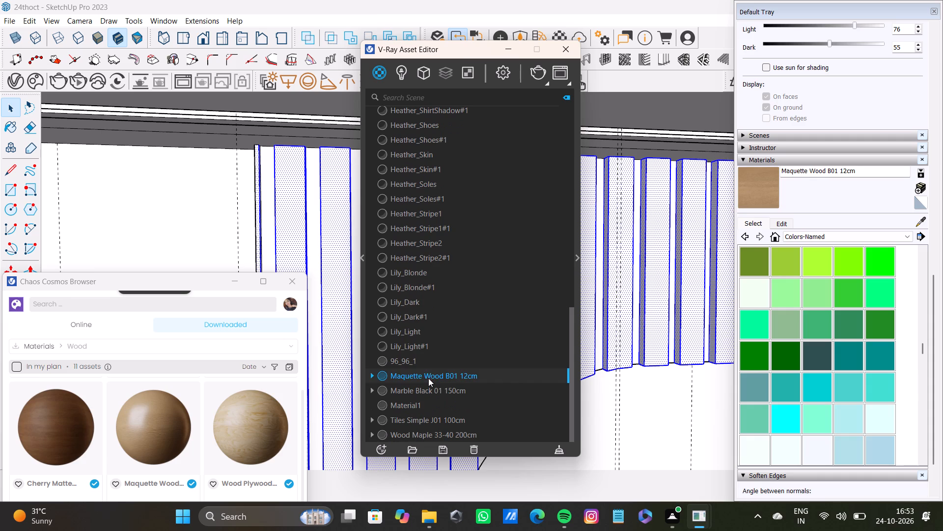
click(462, 242)
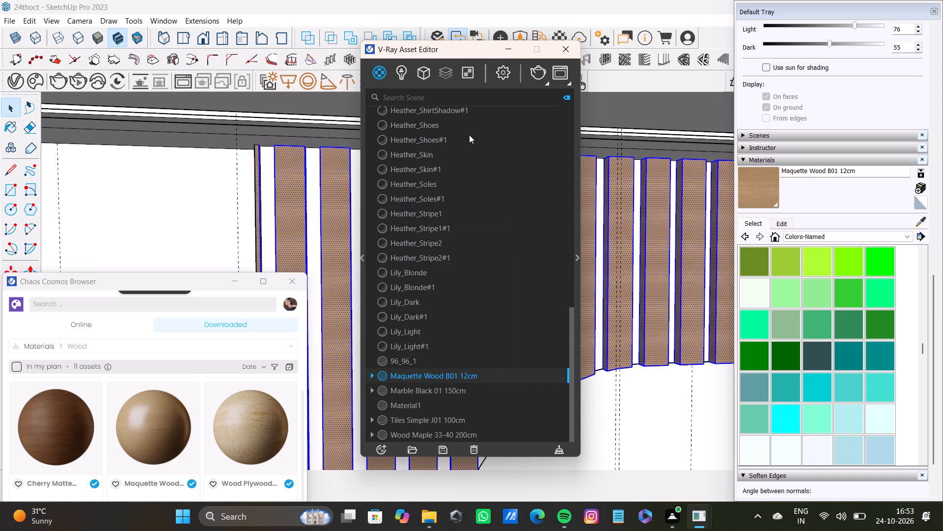
click(564, 48)
Examine the wood finish across the fluted panel's slats and clear the selection.
scroll(489, 209, down, 13)
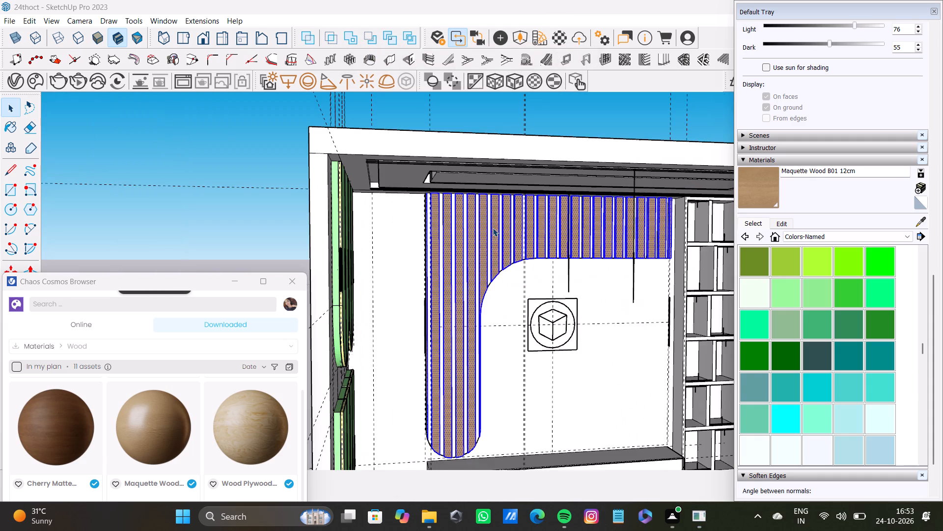
key(space)
middle_drag(540, 287, 411, 206)
scroll(411, 206, up, 9)
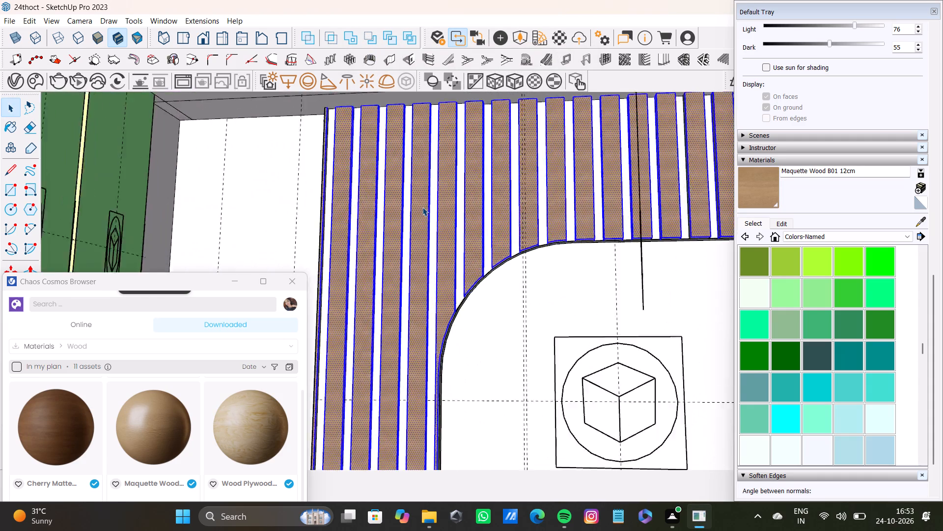
scroll(422, 207, up, 7)
scroll(422, 211, down, 8)
shift+middle_drag(421, 214, 490, 228)
shift+scroll(490, 228, down, 1)
shift+scroll(431, 220, up, 12)
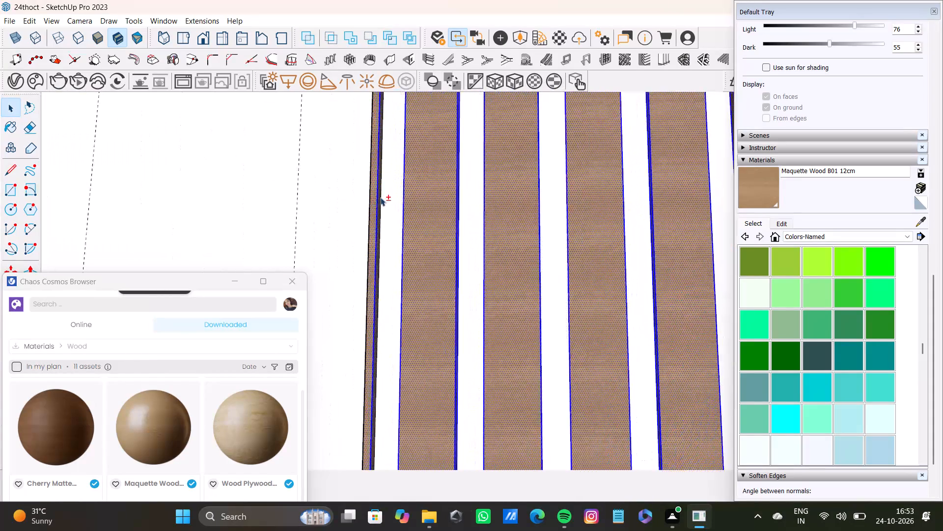
shift+scroll(380, 197, up, 3)
scroll(397, 212, down, 20)
scroll(397, 212, down, 8)
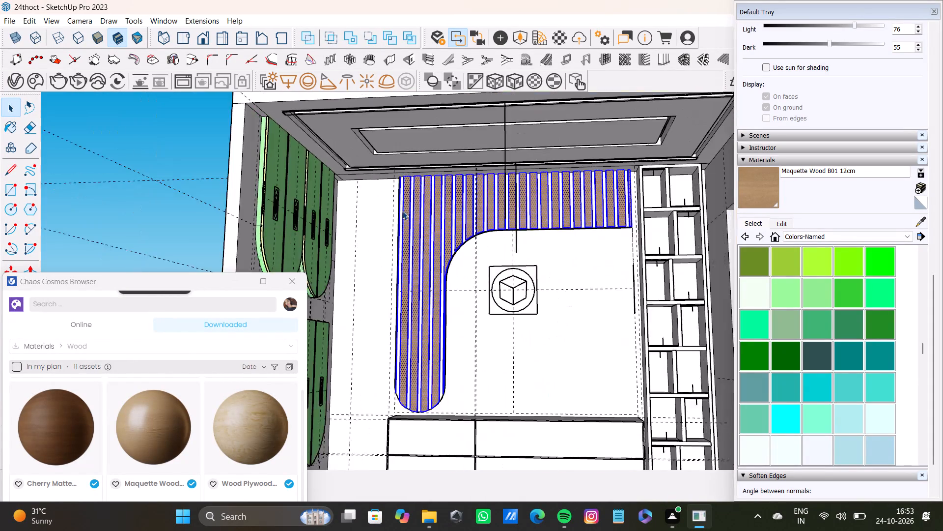
scroll(402, 211, down, 2)
click(273, 142)
Select the first five white recessed faces between the panel's slats, starting from the wardrobe side.
scroll(426, 223, up, 10)
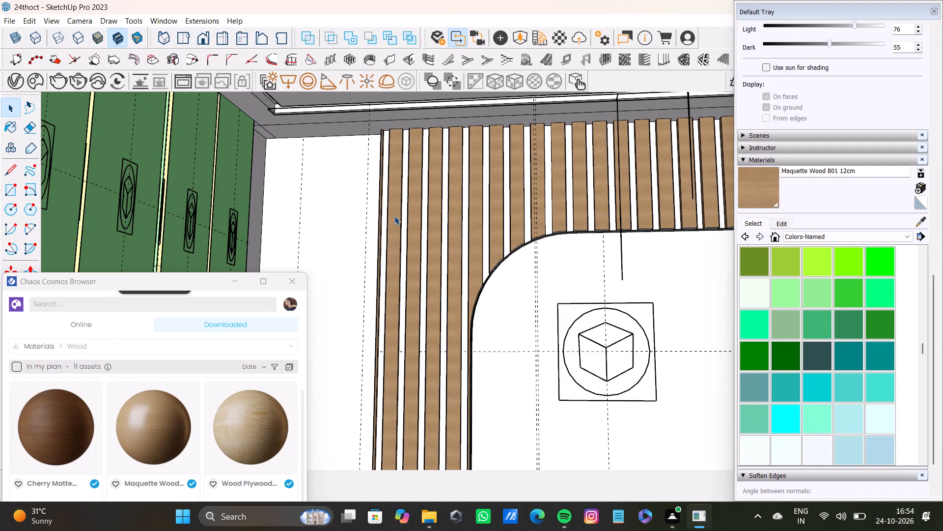
scroll(485, 179, up, 13)
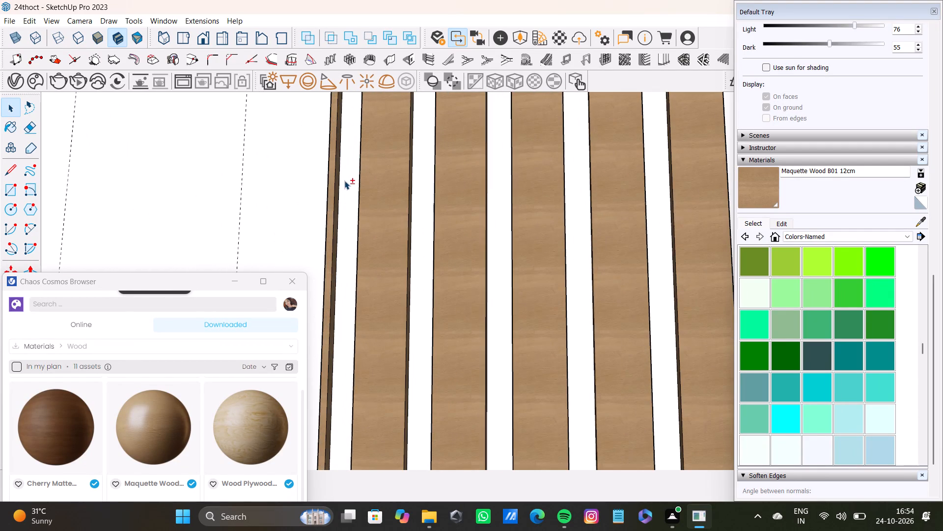
shift+double_click(344, 180)
shift+double_click(412, 225)
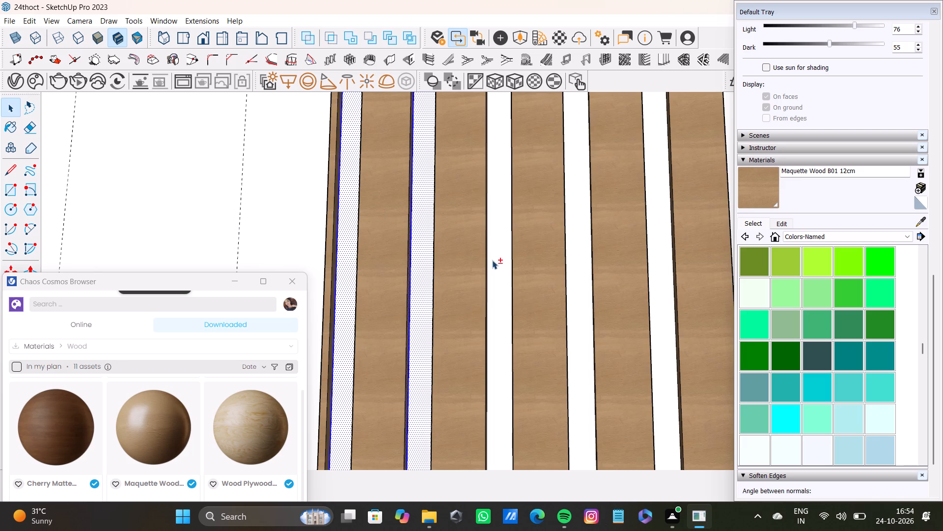
shift+double_click(492, 260)
shift+middle_drag(506, 272, 407, 279)
shift+scroll(528, 297, up, 2)
shift+double_click(465, 304)
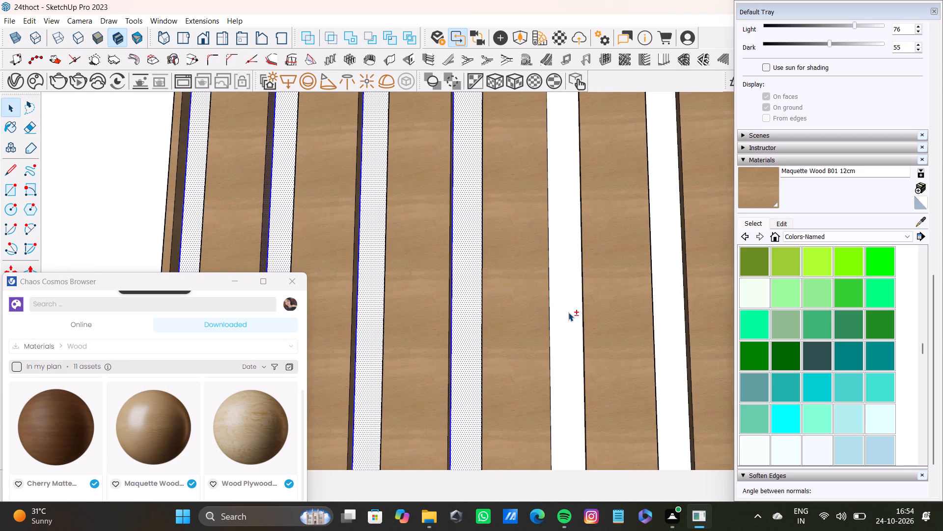
shift+double_click(569, 313)
Add the sixth to tenth recessed faces between the slats, along the panel's curved part, to the selection.
shift+middle_drag(627, 330, 422, 290)
shift+double_click(465, 290)
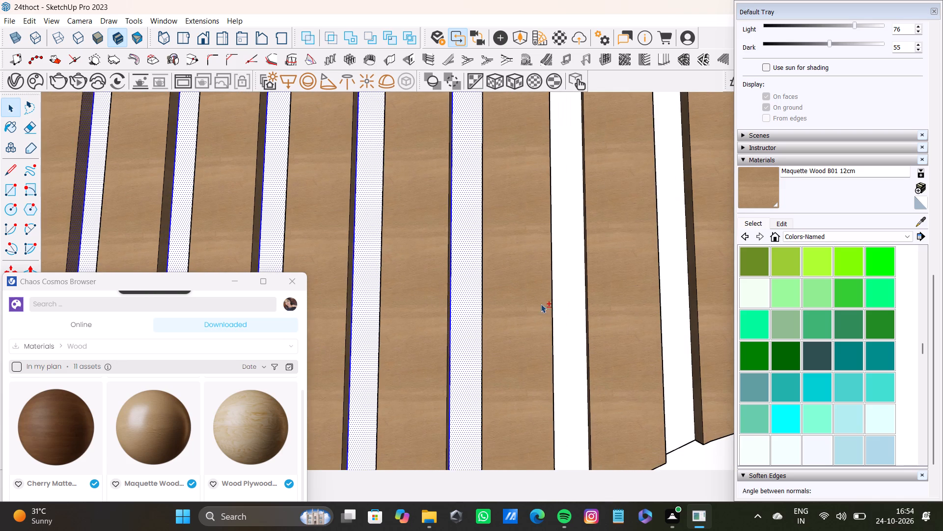
shift+double_click(569, 315)
shift+middle_drag(582, 315, 421, 276)
shift+double_click(502, 274)
shift+middle_drag(517, 282, 362, 264)
shift+double_click(457, 261)
shift+double_click(560, 300)
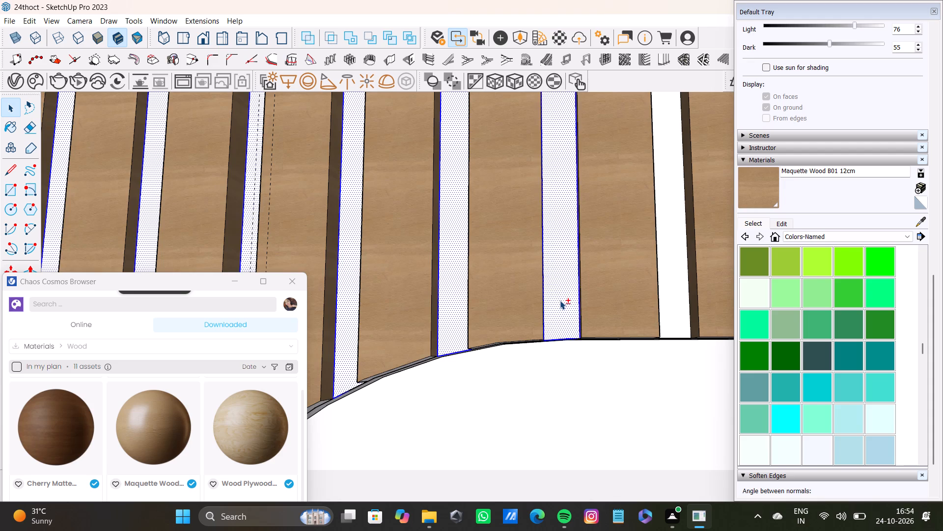
Add the eleventh to thirteenth recessed faces between the slats to the selection.
shift+middle_drag(561, 297, 433, 289)
shift+double_click(533, 290)
shift+middle_drag(551, 294, 371, 292)
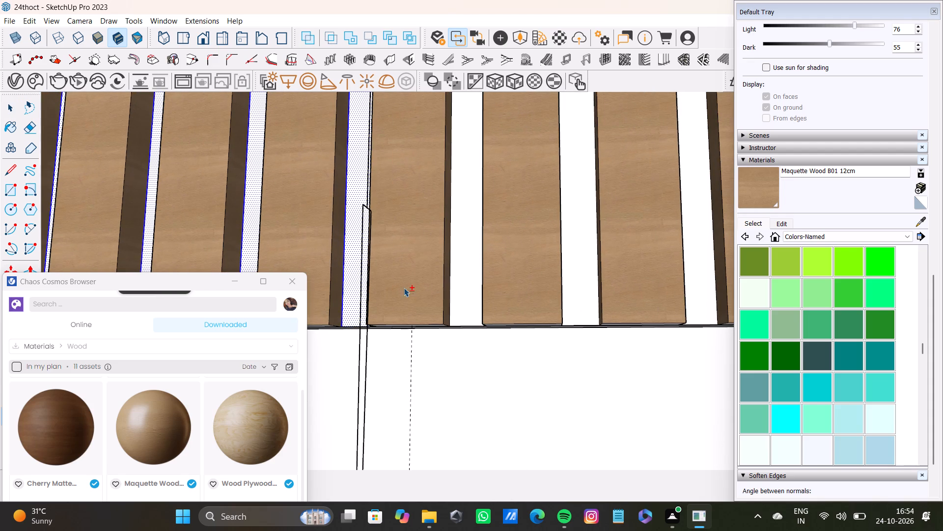
shift+double_click(470, 298)
shift+double_click(573, 307)
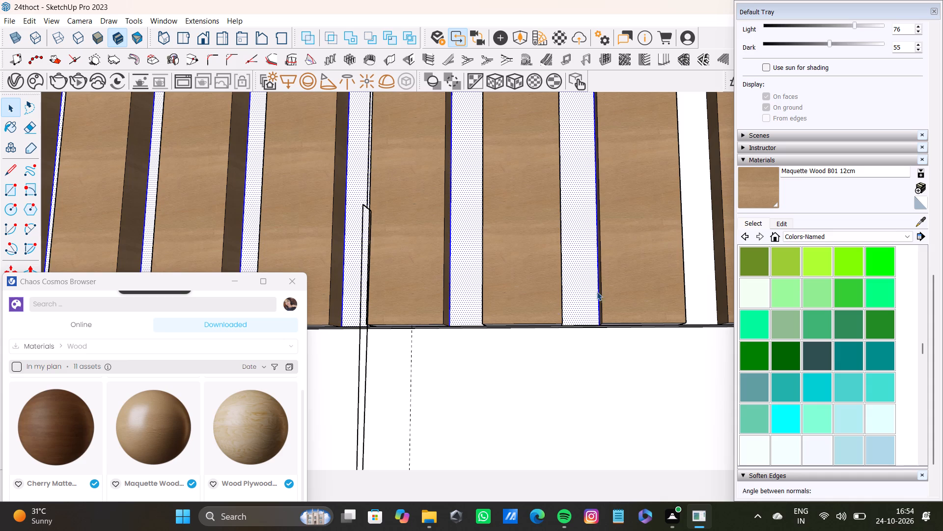
Add the fourteenth to eighteenth recessed faces between the slats, toward the shelf unit, to the selection.
shift+scroll(602, 285, down, 13)
shift+middle_drag(580, 232, 432, 263)
shift+scroll(517, 236, down, 1)
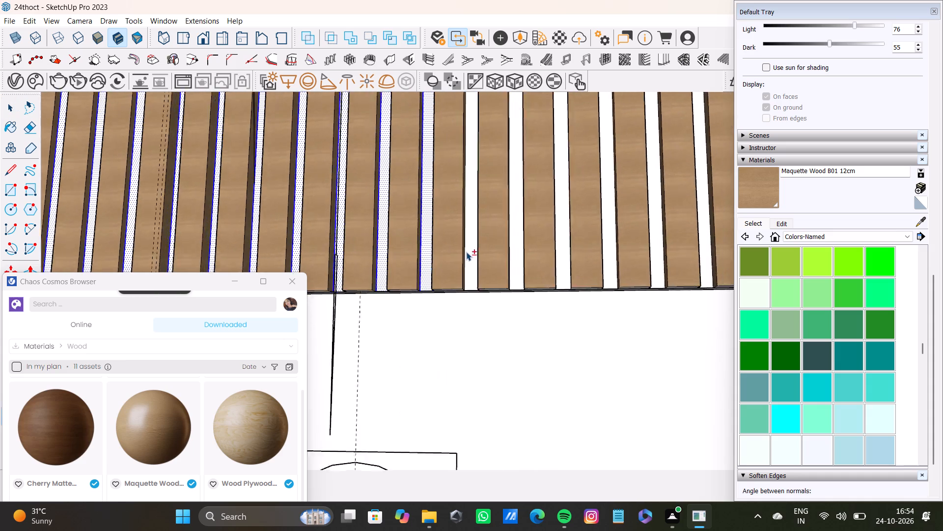
shift+scroll(466, 252, up, 6)
shift+click(471, 264)
shift+click(566, 273)
shift+click(651, 295)
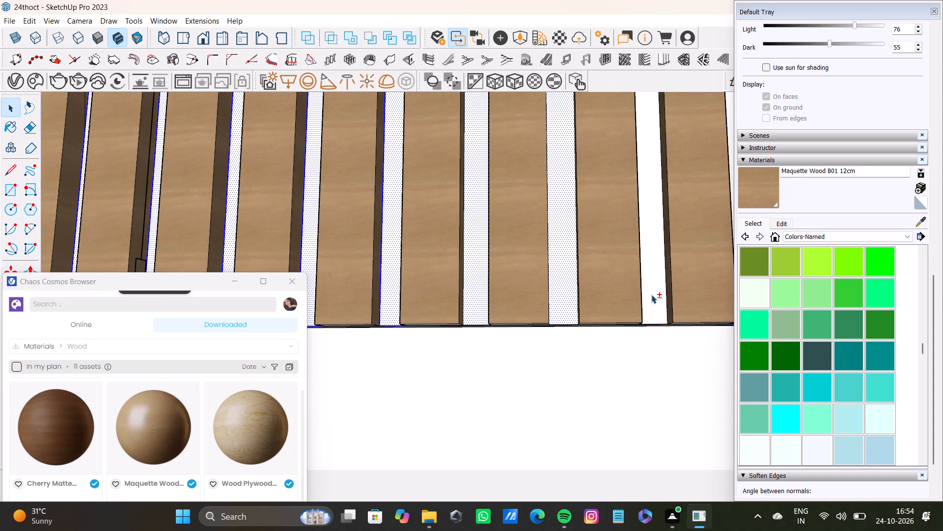
shift+middle_drag(645, 293, 455, 299)
shift+click(547, 316)
shift+click(651, 318)
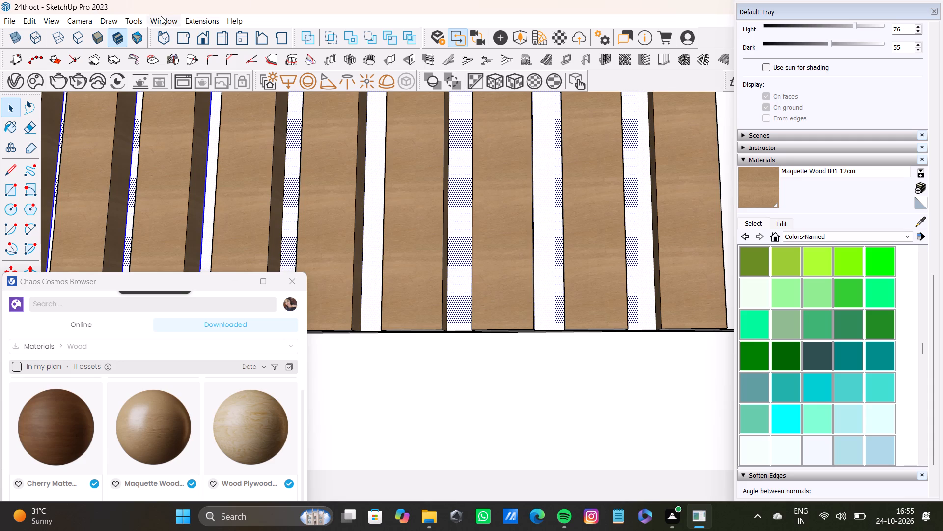
scroll(8, 49, down, 4)
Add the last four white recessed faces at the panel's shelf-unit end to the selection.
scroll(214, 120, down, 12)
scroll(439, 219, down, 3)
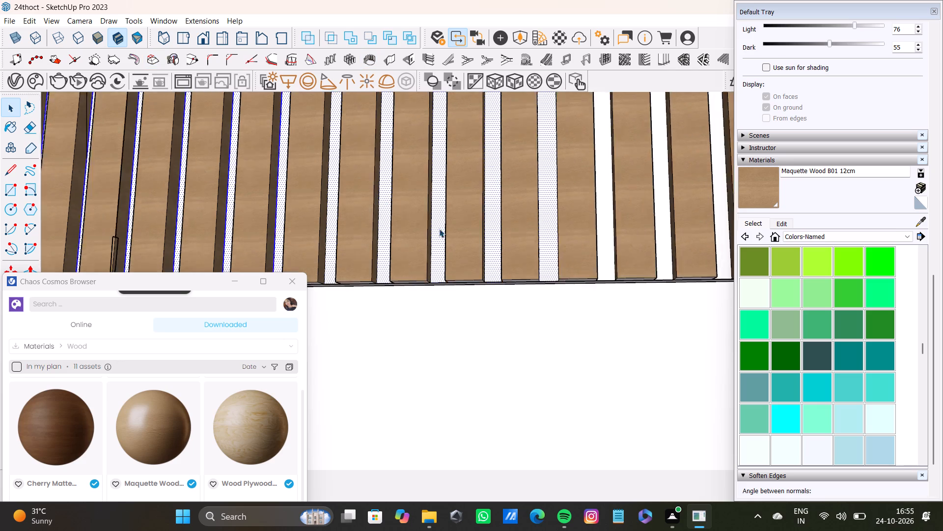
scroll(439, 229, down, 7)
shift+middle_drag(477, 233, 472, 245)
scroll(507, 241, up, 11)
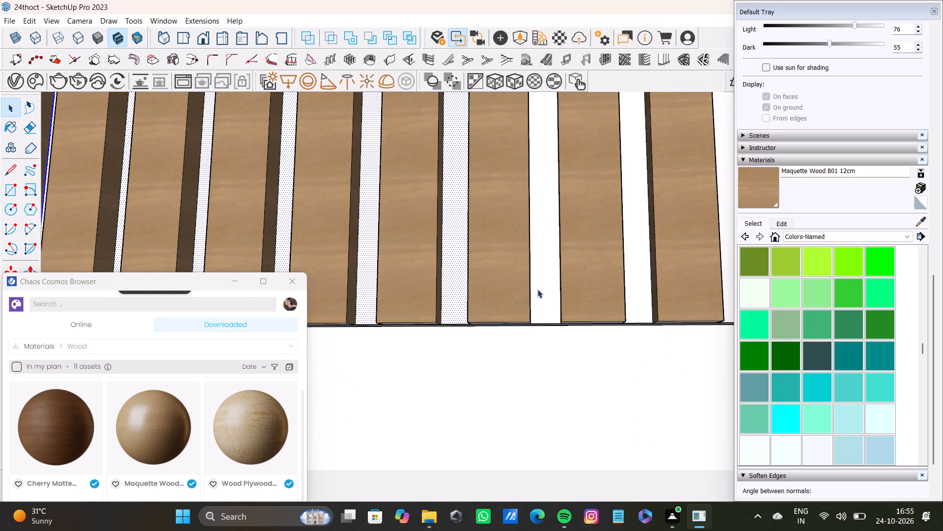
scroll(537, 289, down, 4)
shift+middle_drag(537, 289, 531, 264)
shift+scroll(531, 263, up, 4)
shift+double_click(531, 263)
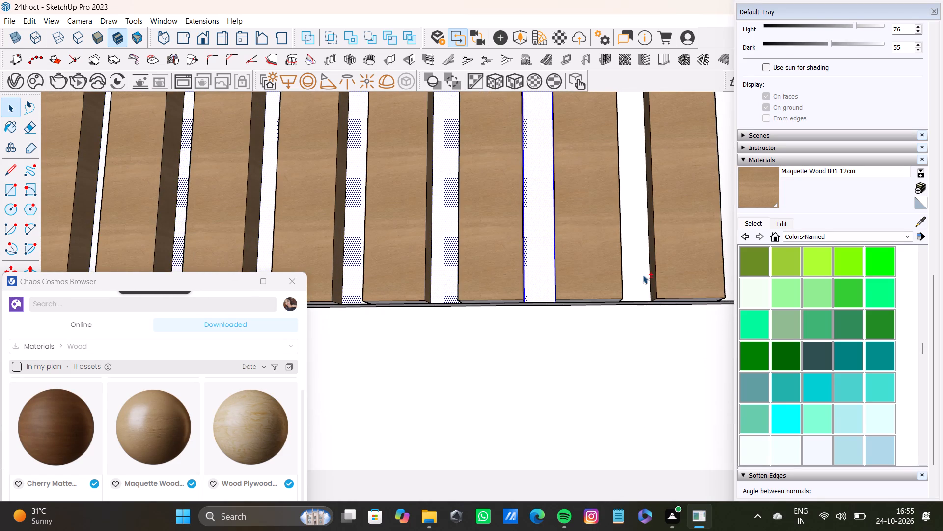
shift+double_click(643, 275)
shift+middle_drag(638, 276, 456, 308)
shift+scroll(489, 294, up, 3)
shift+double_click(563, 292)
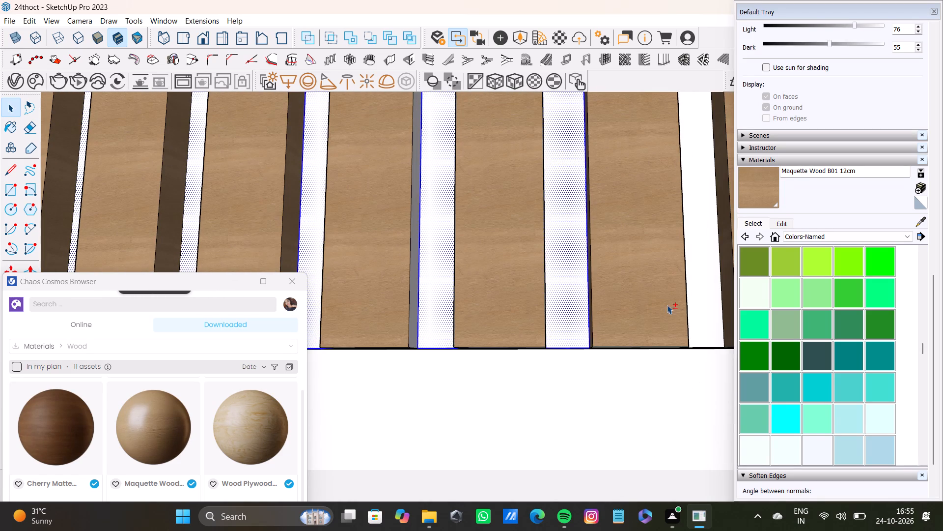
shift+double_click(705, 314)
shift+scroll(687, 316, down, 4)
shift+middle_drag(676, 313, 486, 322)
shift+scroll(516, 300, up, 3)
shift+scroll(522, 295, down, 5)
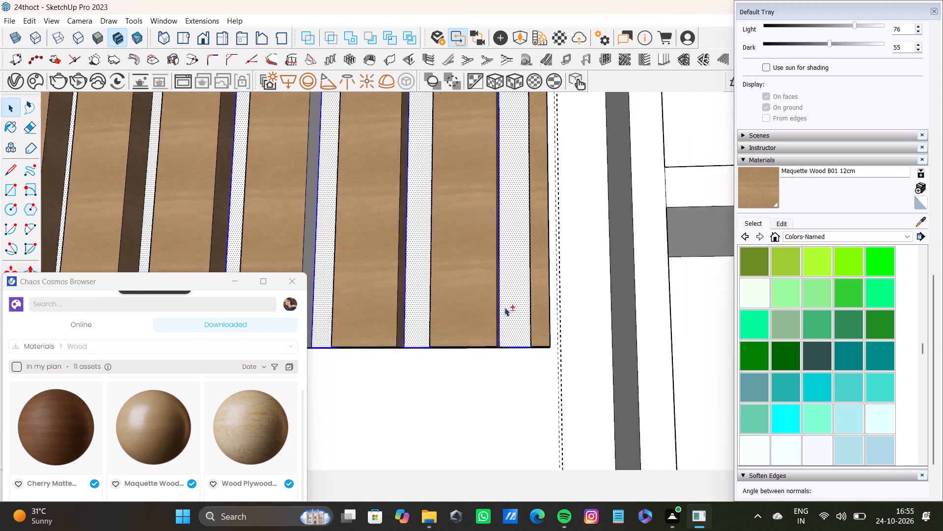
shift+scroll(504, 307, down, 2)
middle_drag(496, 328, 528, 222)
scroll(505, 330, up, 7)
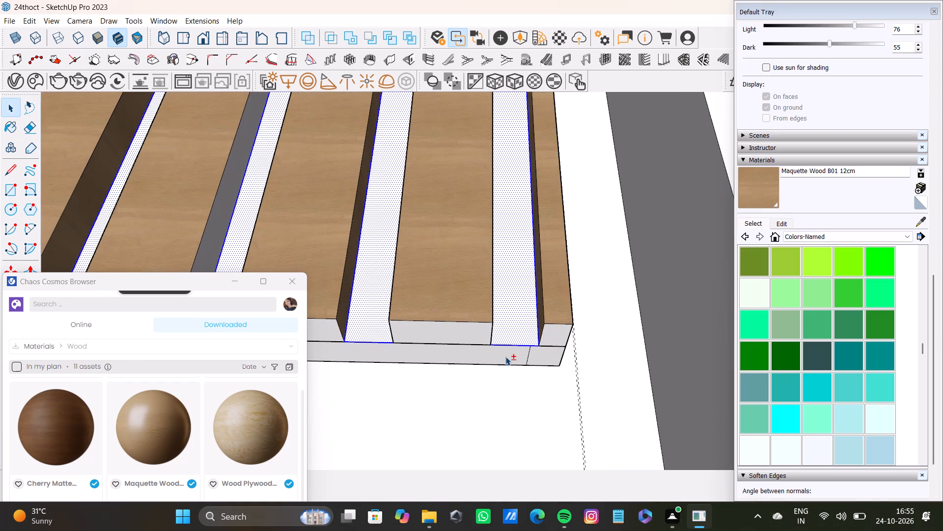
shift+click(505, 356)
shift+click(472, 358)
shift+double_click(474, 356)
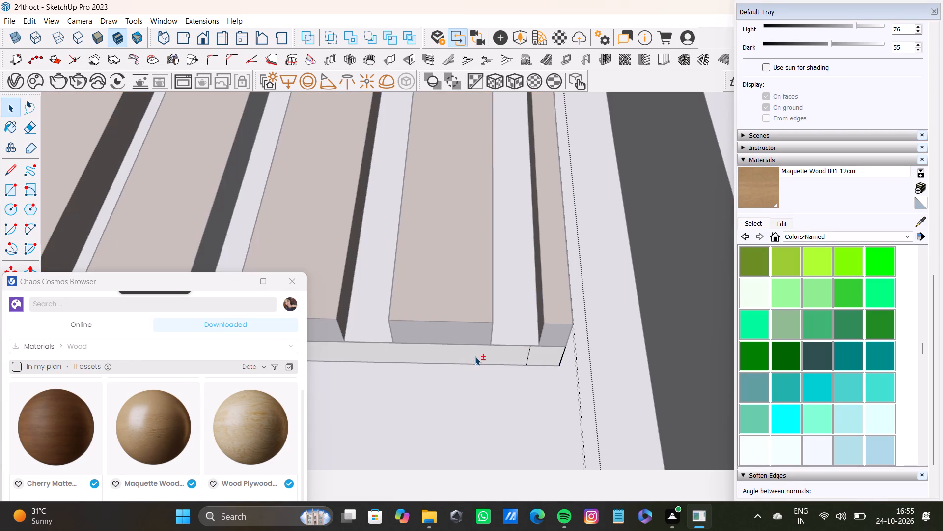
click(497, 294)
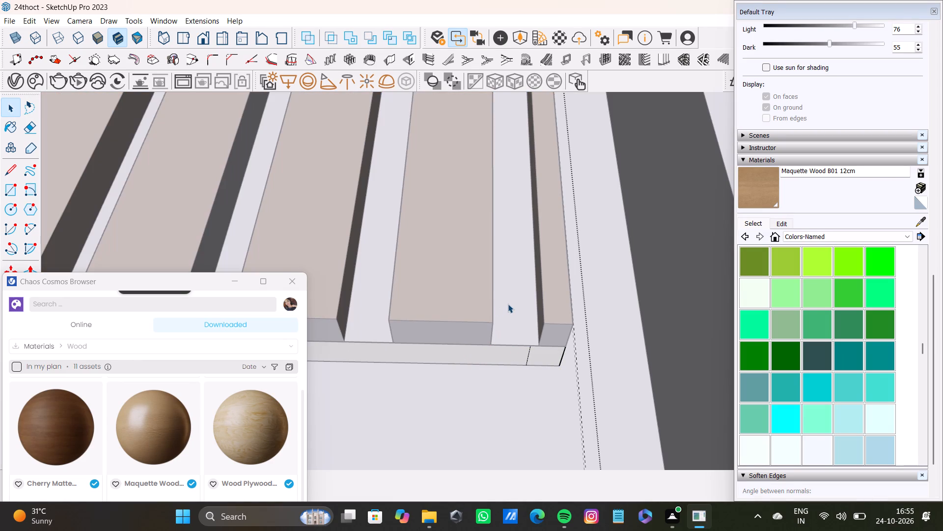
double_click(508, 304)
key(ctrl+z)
Select the first five white recessed faces between the slats, starting from the panel's shelf-unit end.
double_click(510, 328)
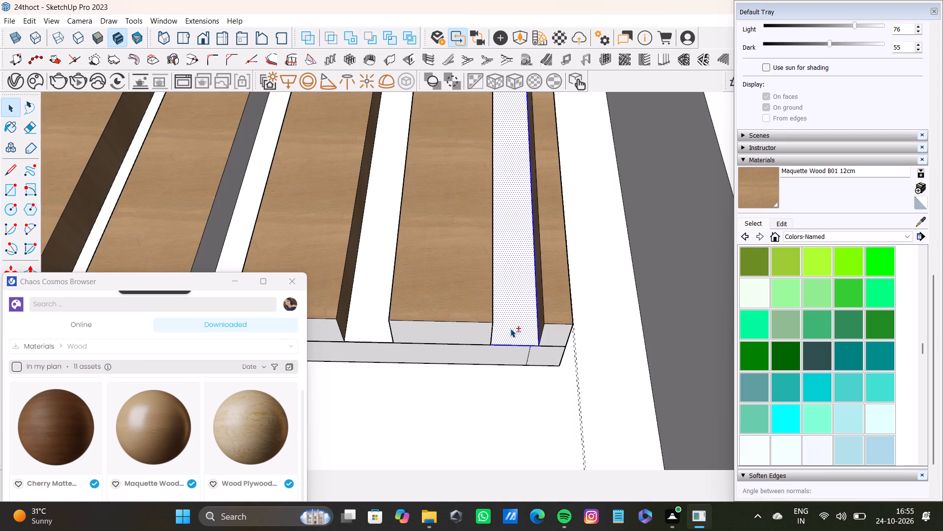
shift+double_click(376, 312)
shift+middle_drag(379, 312, 702, 332)
shift+scroll(657, 330, up, 3)
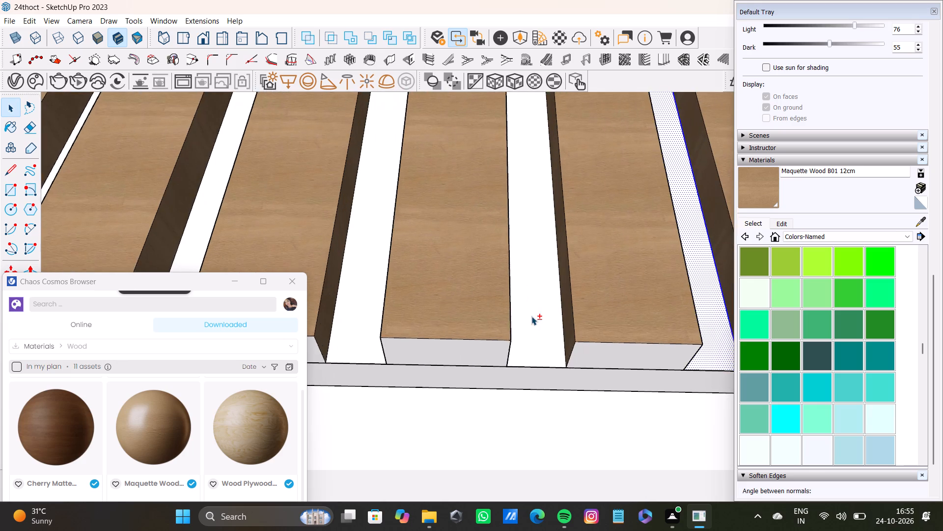
shift+double_click(522, 328)
shift+double_click(322, 312)
shift+scroll(353, 310, down, 2)
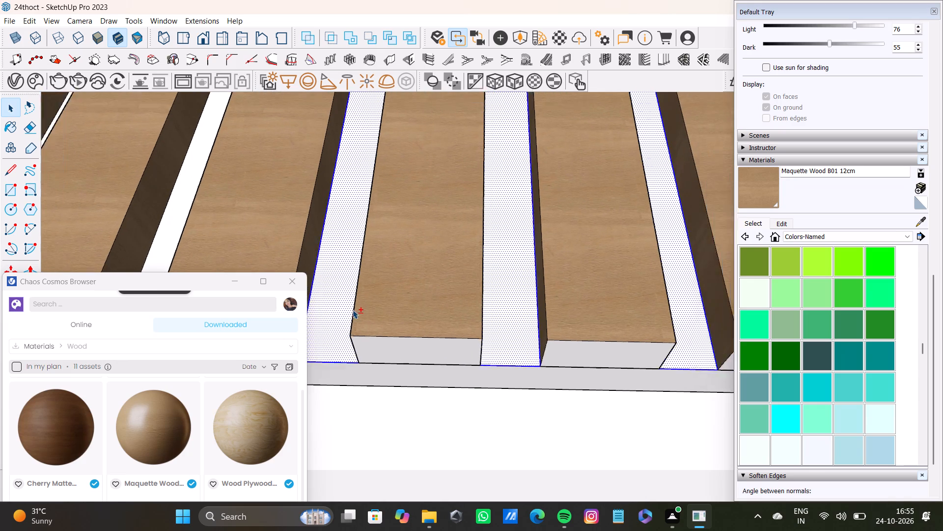
shift+scroll(353, 310, down, 2)
shift+middle_drag(353, 310, 573, 297)
shift+scroll(474, 293, up, 4)
shift+double_click(376, 283)
Add the sixth to eighth recessed faces, counting from the shelf-unit end, to the selection.
shift+middle_drag(376, 283, 669, 278)
shift+scroll(540, 286, up, 3)
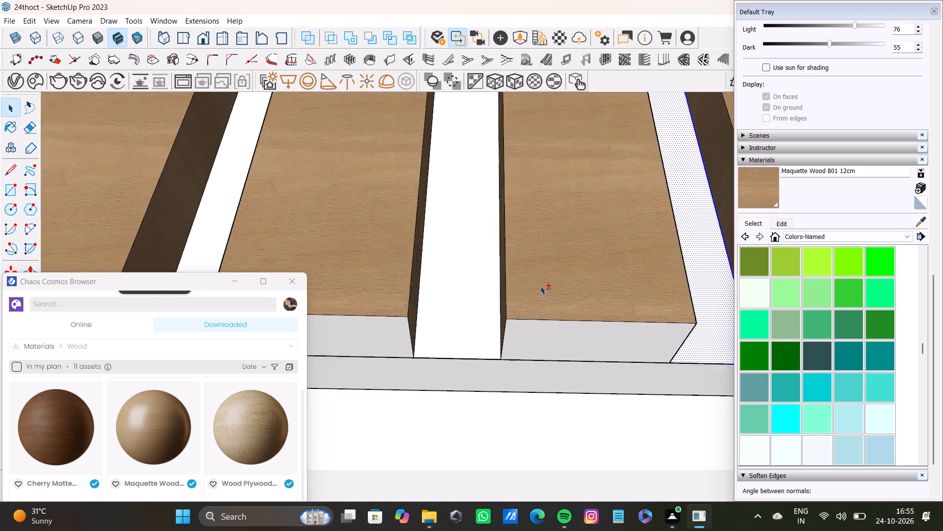
shift+double_click(454, 285)
shift+scroll(454, 285, down, 5)
shift+middle_drag(454, 285, 638, 273)
shift+scroll(455, 282, up, 4)
shift+double_click(469, 274)
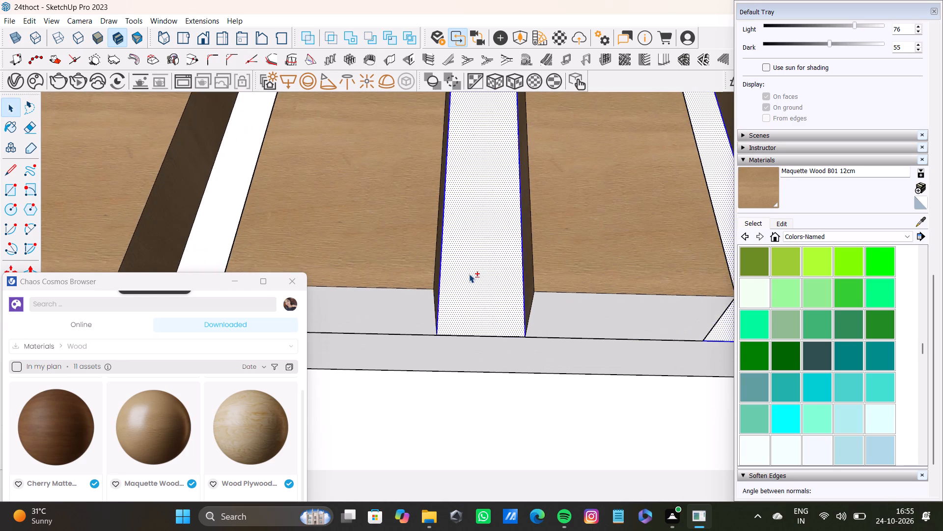
shift+scroll(469, 274, down, 3)
shift+middle_drag(469, 274, 629, 274)
shift+scroll(421, 274, up, 3)
shift+double_click(426, 272)
Add the ninth to eleventh recessed faces between the slats, toward the panel's curved part, to the selection.
shift+scroll(426, 272, down, 3)
shift+middle_drag(427, 272, 533, 257)
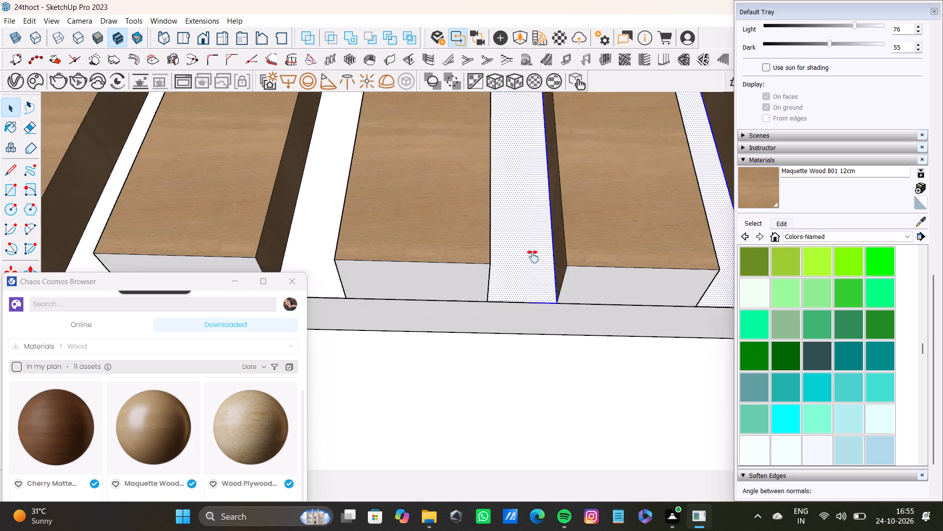
shift+middle_drag(533, 257, 576, 251)
shift+scroll(304, 191, up, 3)
shift+double_click(389, 218)
shift+scroll(389, 218, down, 4)
shift+middle_drag(389, 218, 623, 257)
shift+scroll(508, 289, up, 3)
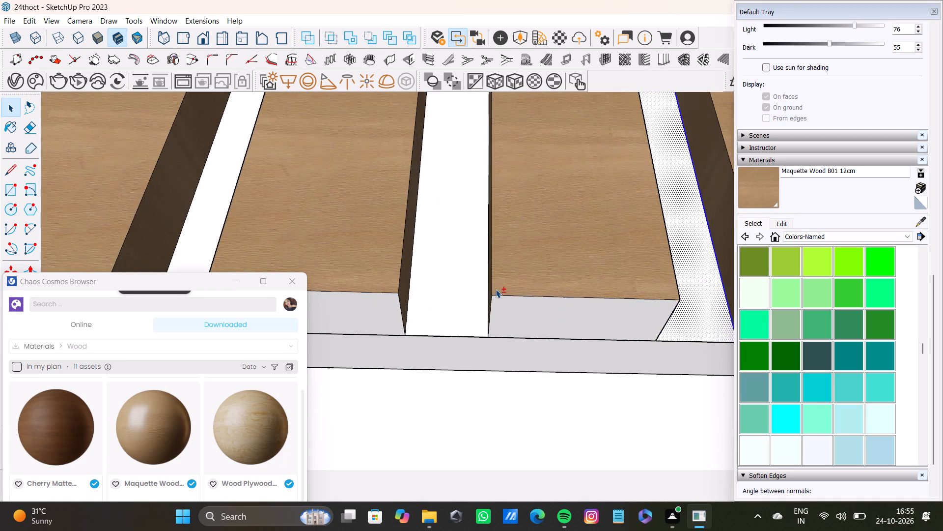
shift+double_click(460, 303)
shift+scroll(460, 303, down, 4)
shift+middle_drag(460, 303, 631, 289)
shift+scroll(450, 283, up, 3)
shift+double_click(457, 279)
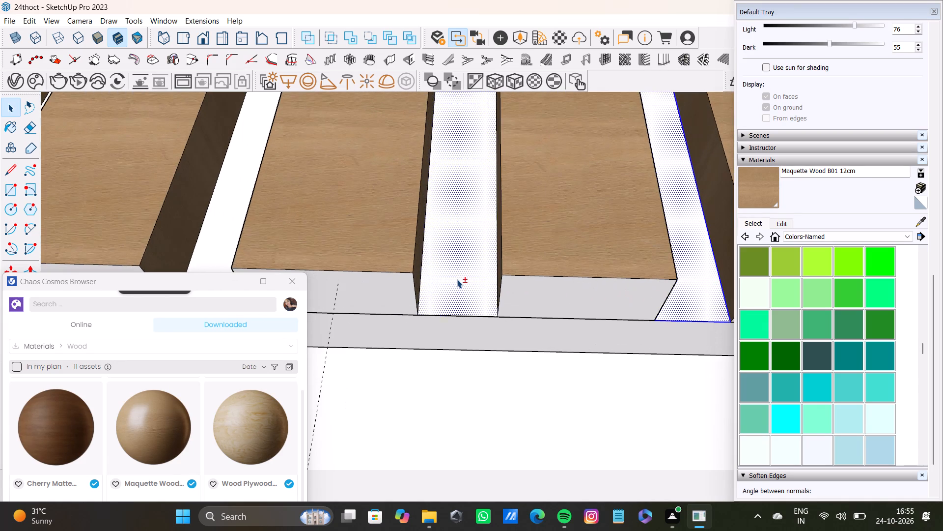
Add the twelfth to fifteenth recessed faces, where the panel's lower edge begins to curve, to the selection.
shift+scroll(457, 279, down, 6)
shift+middle_drag(457, 279, 704, 278)
shift+scroll(643, 283, up, 3)
shift+double_click(568, 282)
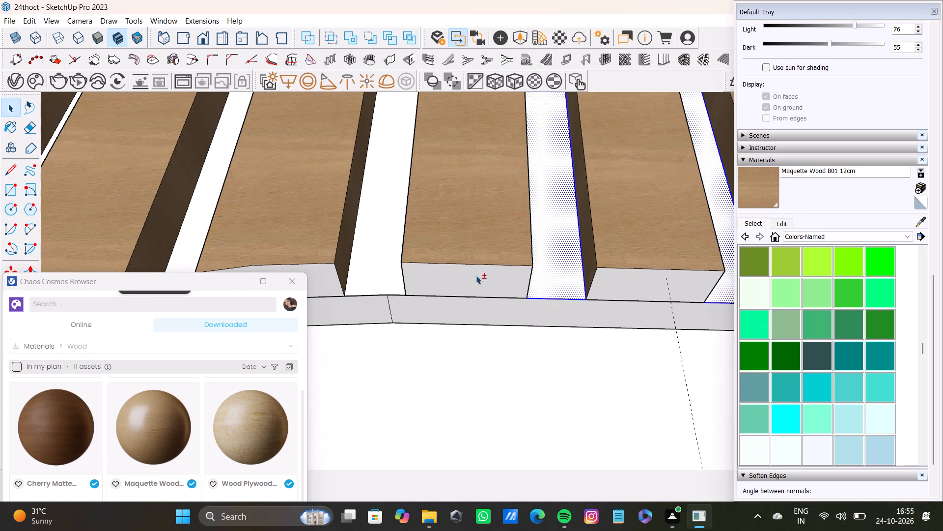
shift+double_click(357, 263)
shift+scroll(358, 263, down, 4)
shift+scroll(358, 263, up, 1)
shift+middle_drag(358, 263, 501, 249)
shift+scroll(424, 244, up, 3)
shift+double_click(365, 234)
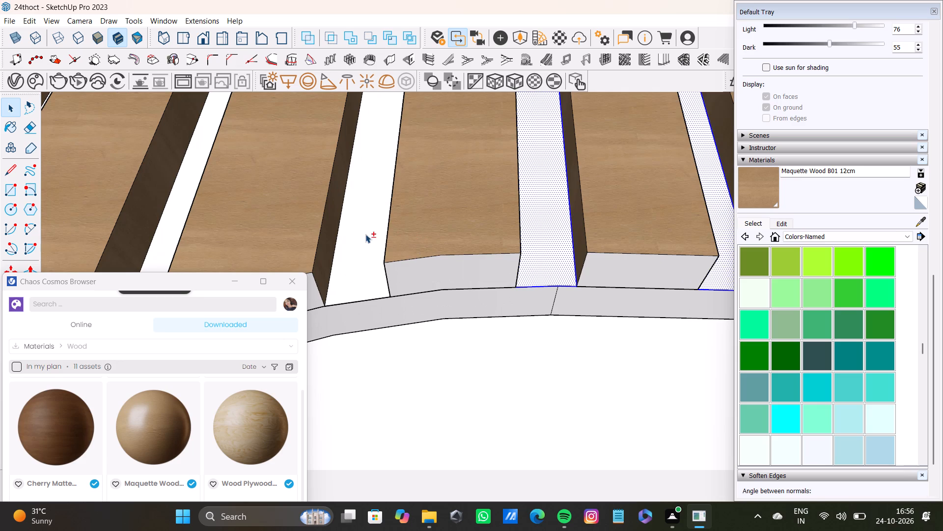
shift+scroll(365, 234, down, 5)
shift+middle_drag(367, 234, 585, 244)
shift+scroll(436, 264, up, 3)
shift+double_click(469, 264)
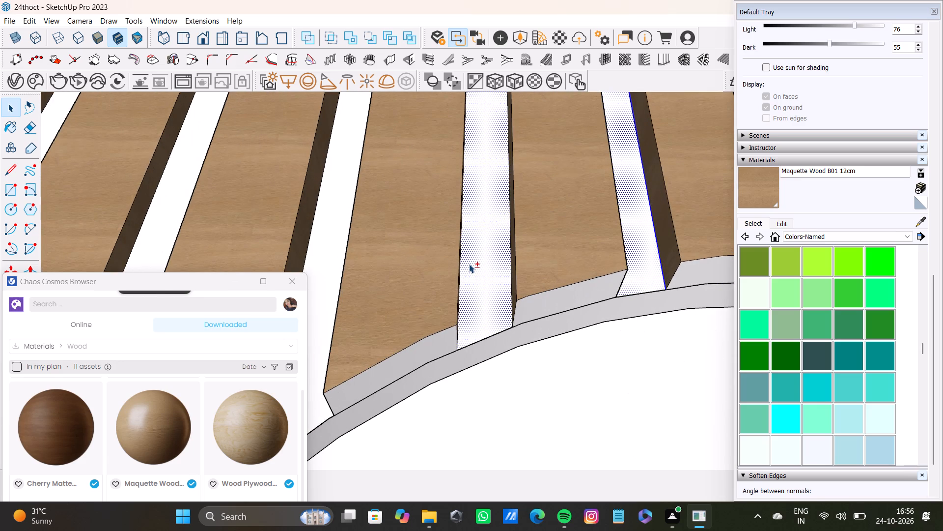
Add the sixteenth to eighteenth recessed faces along the panel's curved part to the selection.
shift+scroll(470, 264, down, 4)
shift+middle_drag(471, 264, 555, 239)
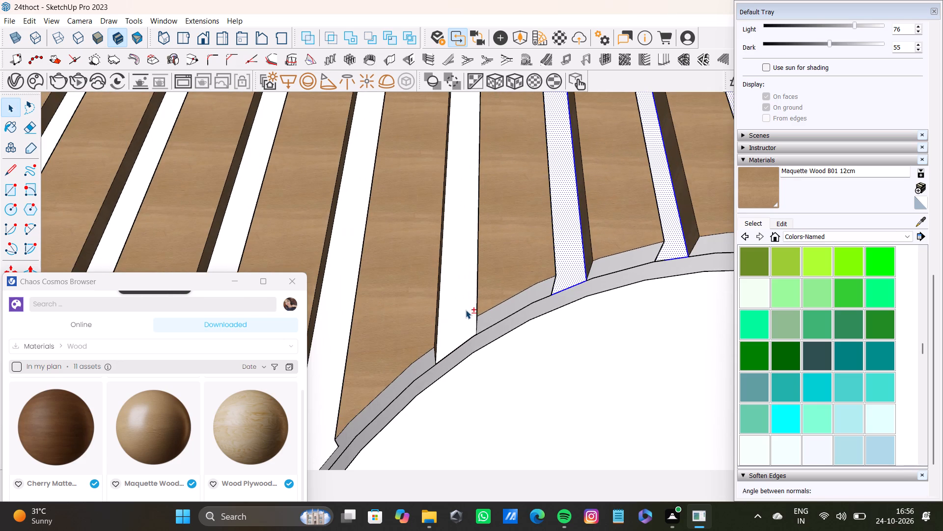
shift+double_click(463, 311)
shift+middle_drag(460, 313, 603, 300)
shift+double_click(610, 323)
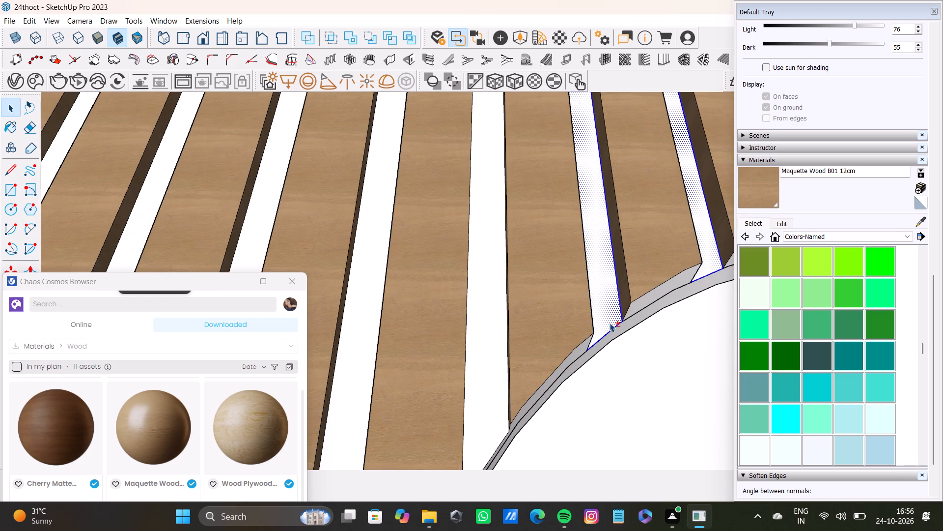
shift+double_click(487, 385)
shift+scroll(487, 385, down, 4)
shift+middle_drag(487, 386, 595, 276)
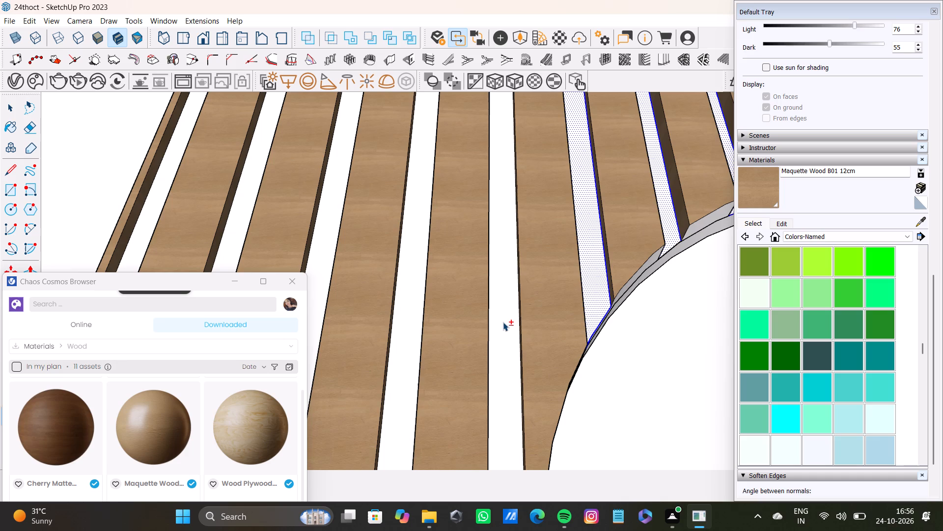
shift+double_click(503, 324)
Add the last four recessed faces, up to the panel's wardrobe-side edge, to the selection.
shift+click(416, 329)
shift+scroll(416, 335, down, 4)
shift+middle_drag(418, 338, 597, 300)
shift+double_click(511, 333)
shift+double_click(446, 346)
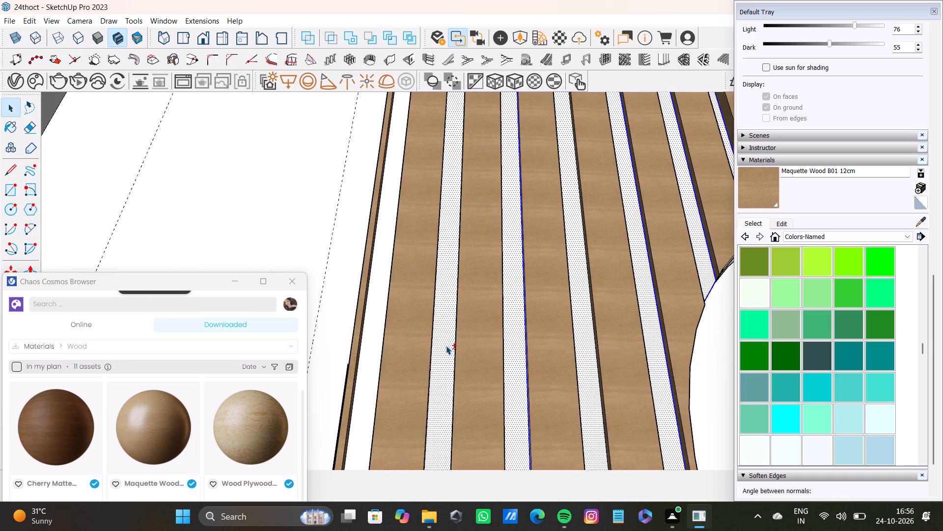
shift+double_click(373, 326)
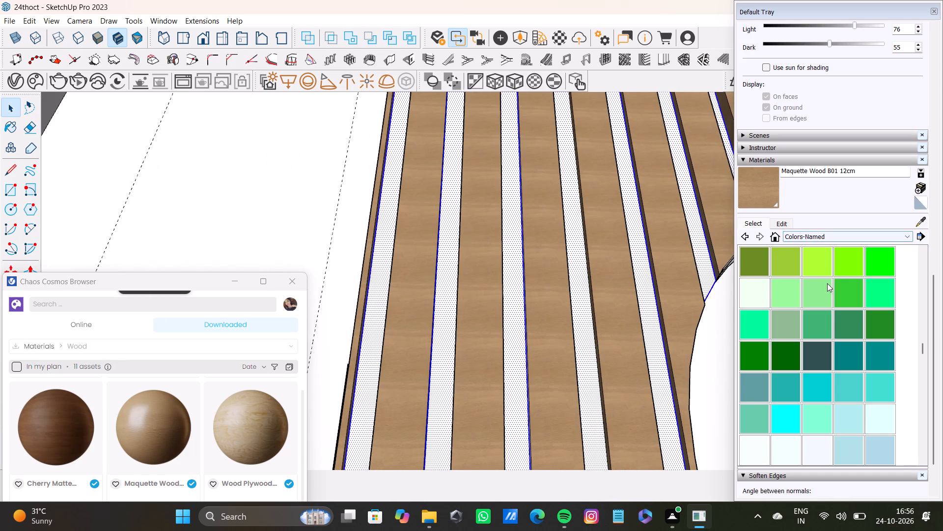
Paint the selected recessed faces with 0048_PaleGoldenrod from the Colors-Named collection.
scroll(823, 296, down, 10)
scroll(819, 324, up, 2)
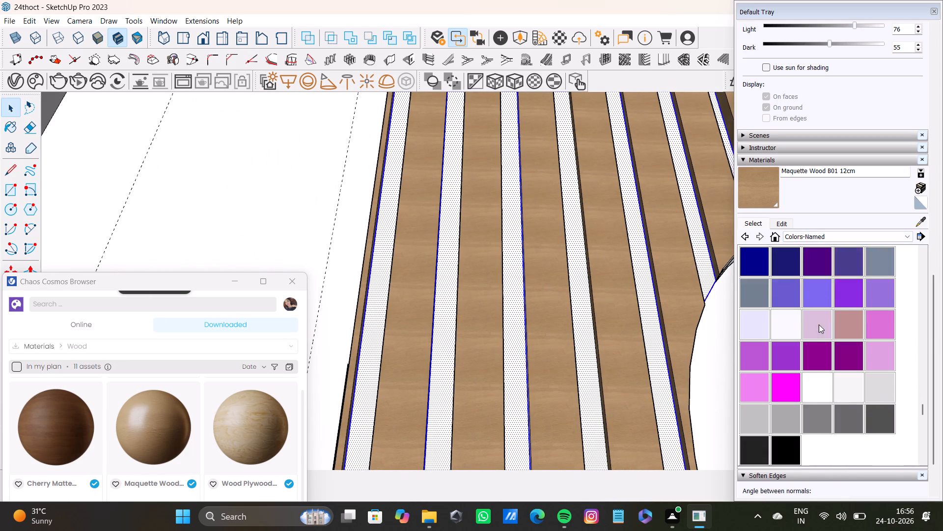
scroll(819, 324, up, 13)
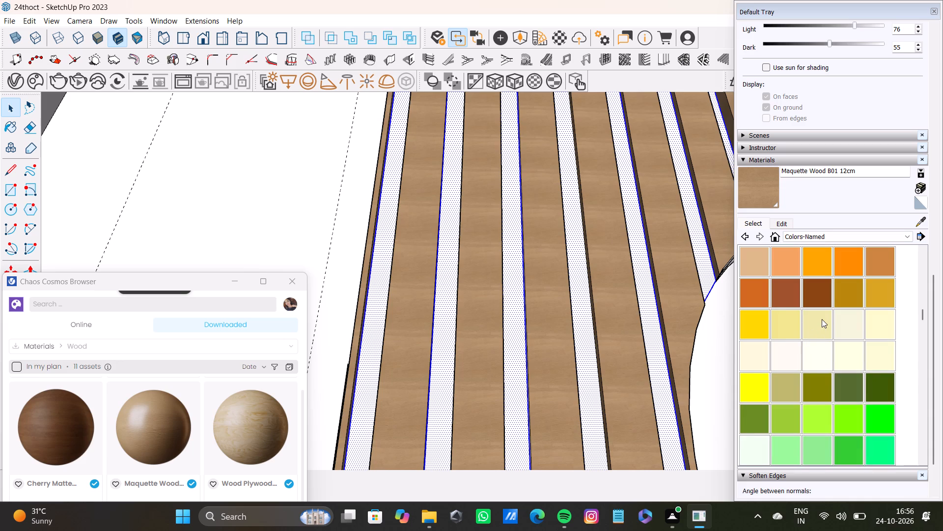
click(822, 319)
click(383, 269)
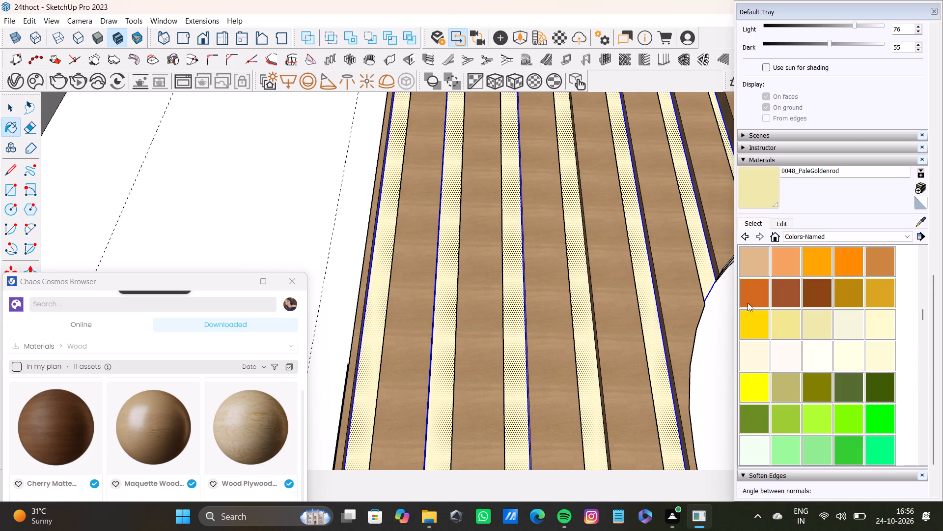
key(space)
Paint the yellow edge and the strips between the doors of the wardrobe's upper rounded green units with 0048_PaleGoldenrod.
click(764, 179)
scroll(624, 238, down, 10)
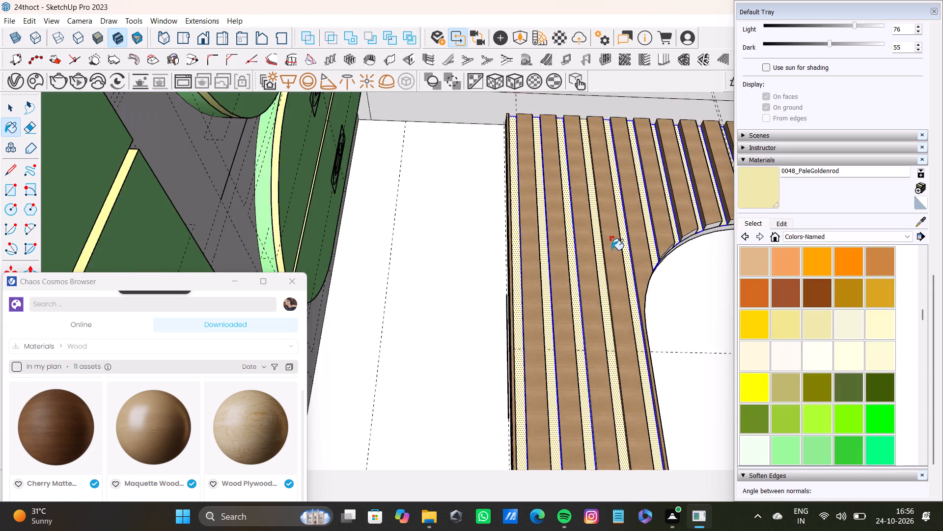
scroll(611, 250, down, 3)
shift+middle_drag(609, 250, 529, 364)
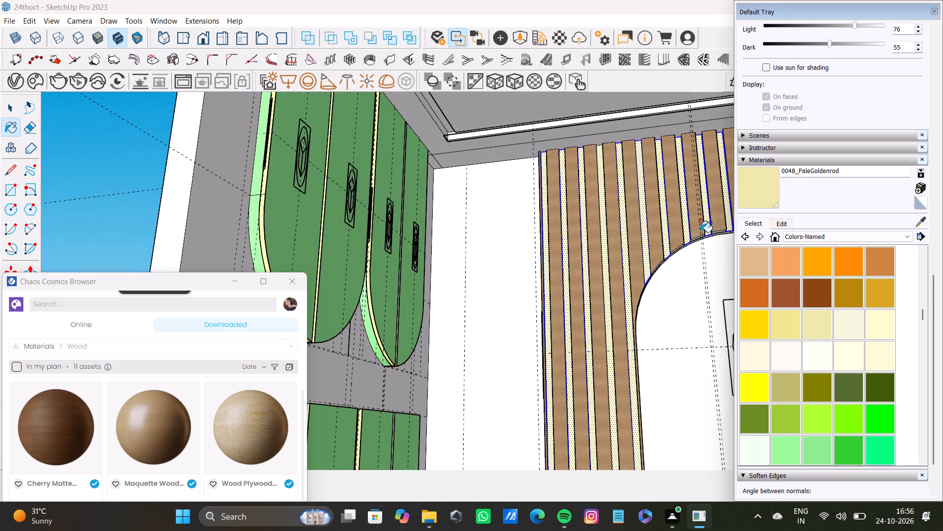
shift+click(754, 197)
shift+scroll(310, 215, up, 8)
middle_drag(259, 220, 333, 217)
scroll(301, 226, up, 4)
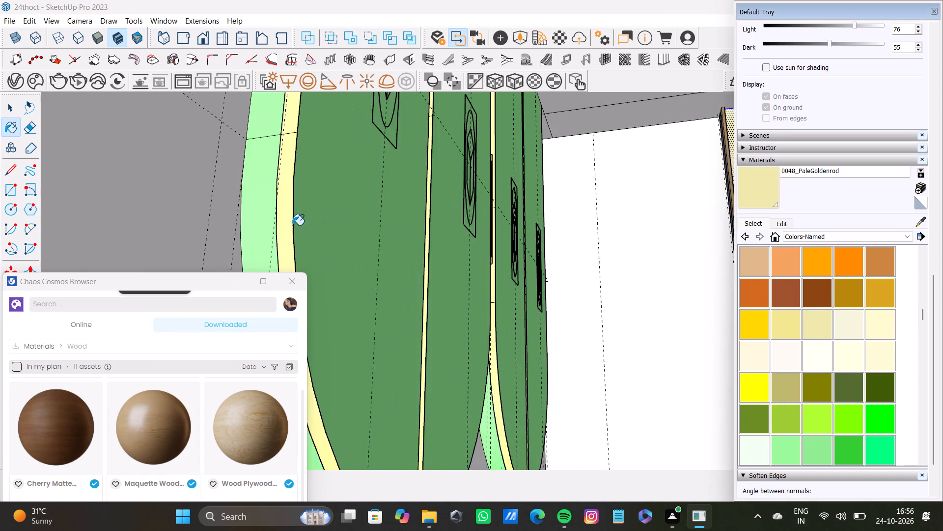
scroll(292, 225, up, 1)
click(276, 222)
click(444, 224)
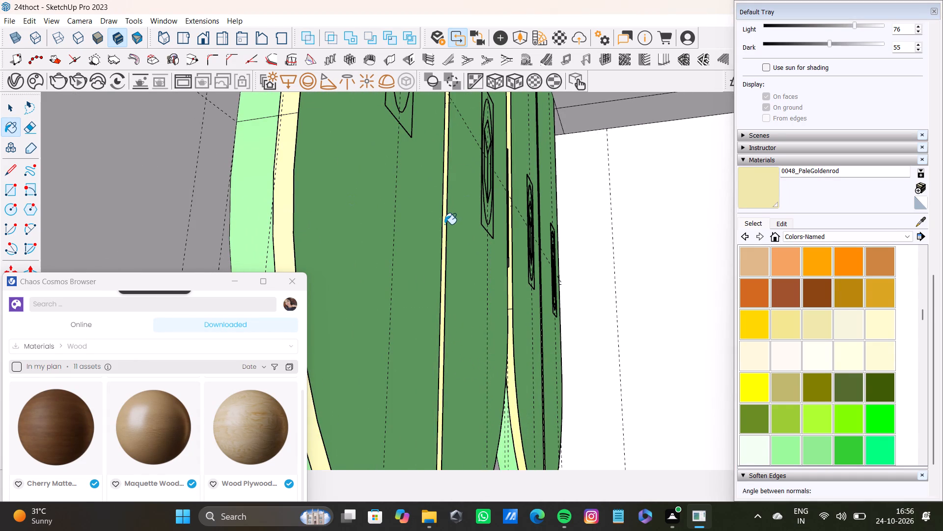
click(508, 393)
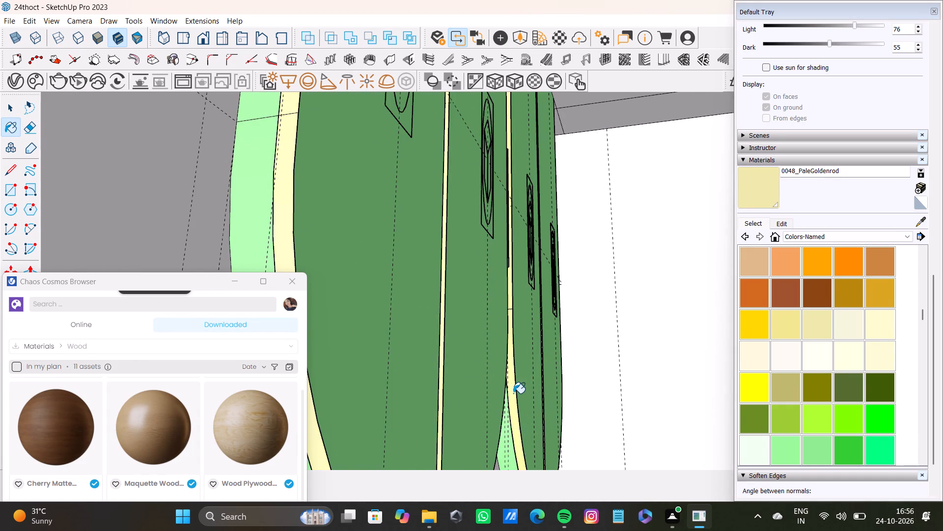
click(745, 206)
click(511, 398)
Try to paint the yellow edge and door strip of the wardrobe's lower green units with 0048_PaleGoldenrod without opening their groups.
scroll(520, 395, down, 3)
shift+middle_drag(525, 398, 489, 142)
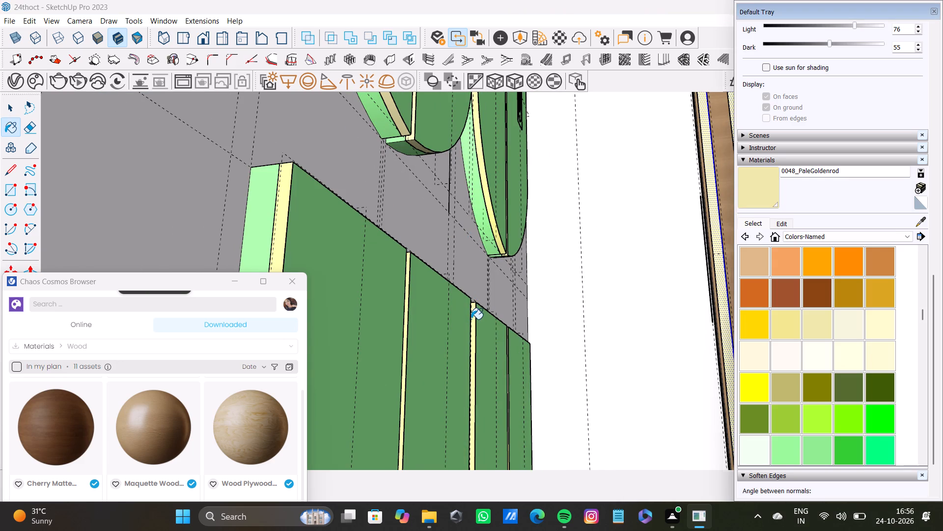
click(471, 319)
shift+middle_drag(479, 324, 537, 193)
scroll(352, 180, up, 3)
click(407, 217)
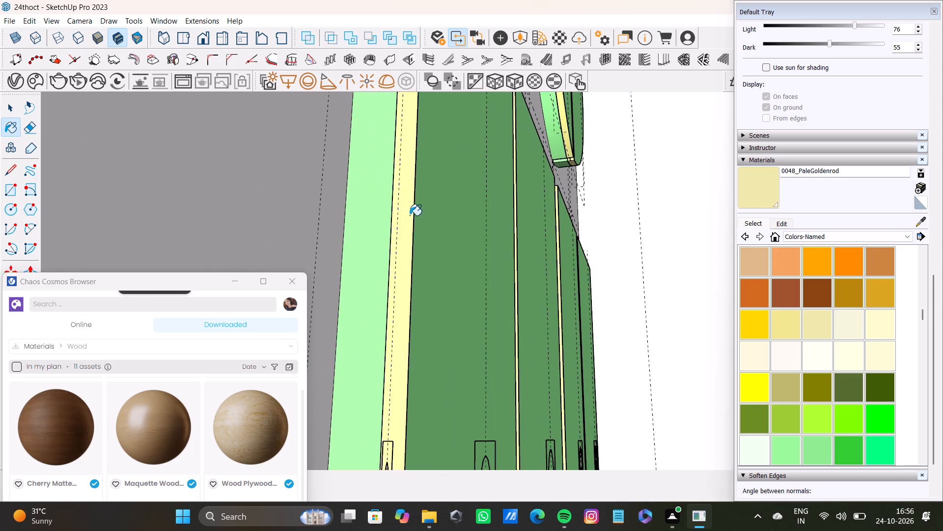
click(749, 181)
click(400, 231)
Sample the material of the lower unit's yellow edge to check it, and resample 0048_PaleGoldenrod from the fluted panel.
click(925, 221)
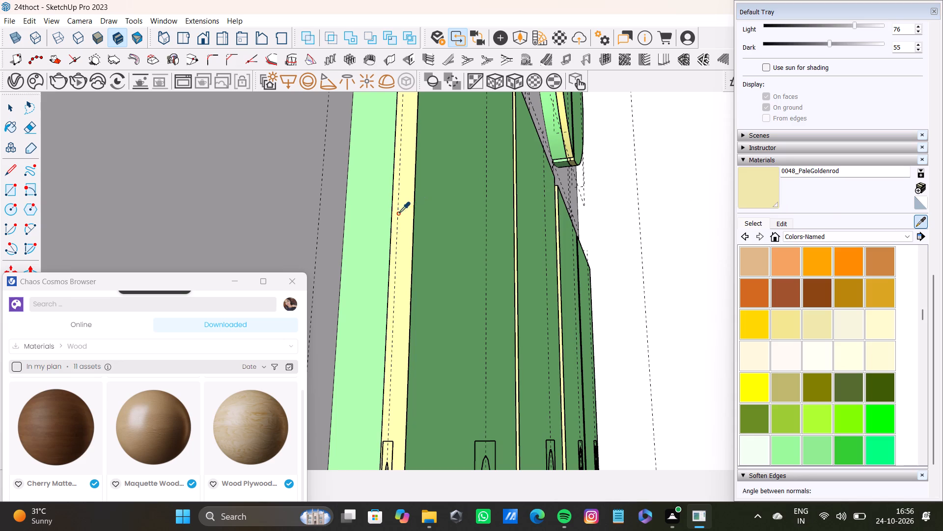
click(394, 214)
click(922, 223)
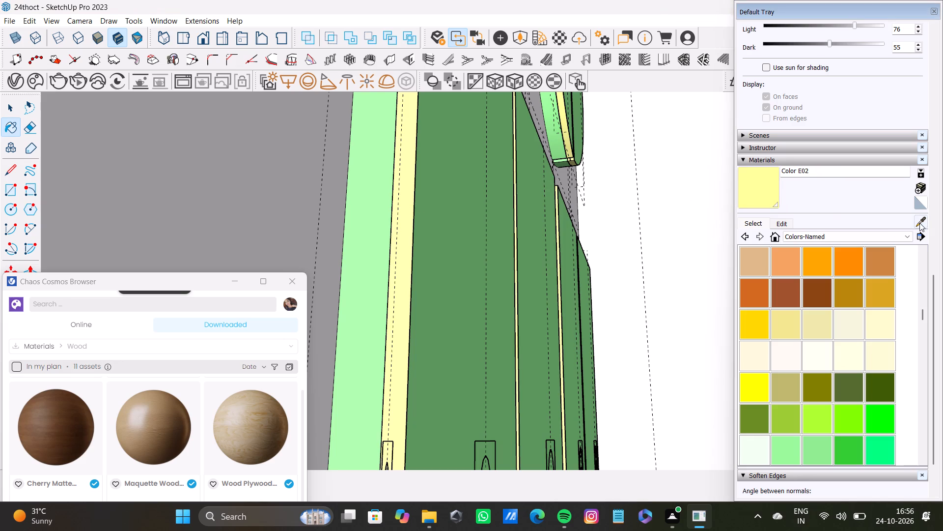
click(924, 222)
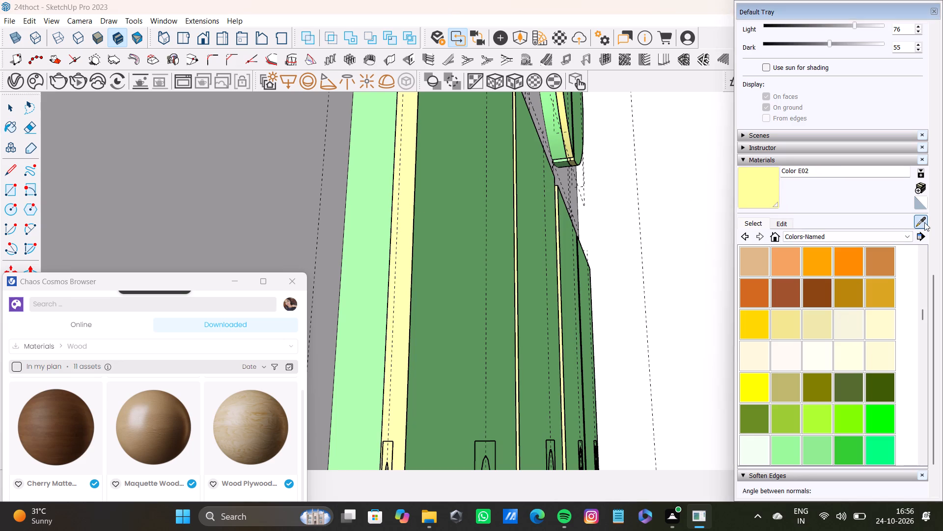
shift+middle_drag(727, 192, 353, 193)
click(922, 218)
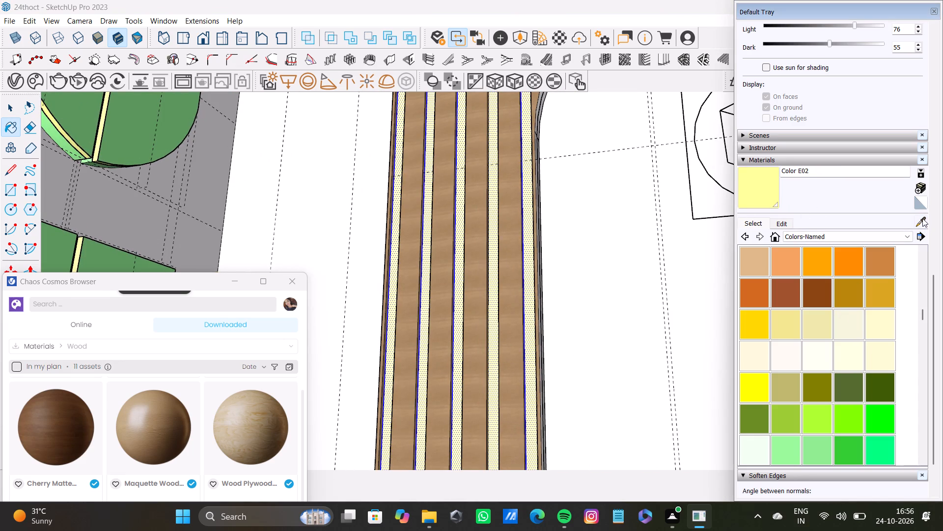
scroll(492, 226, up, 7)
click(546, 226)
Open the first lower door's group, select its long yellow edge face and paint it with 0048_PaleGoldenrod.
scroll(569, 225, down, 10)
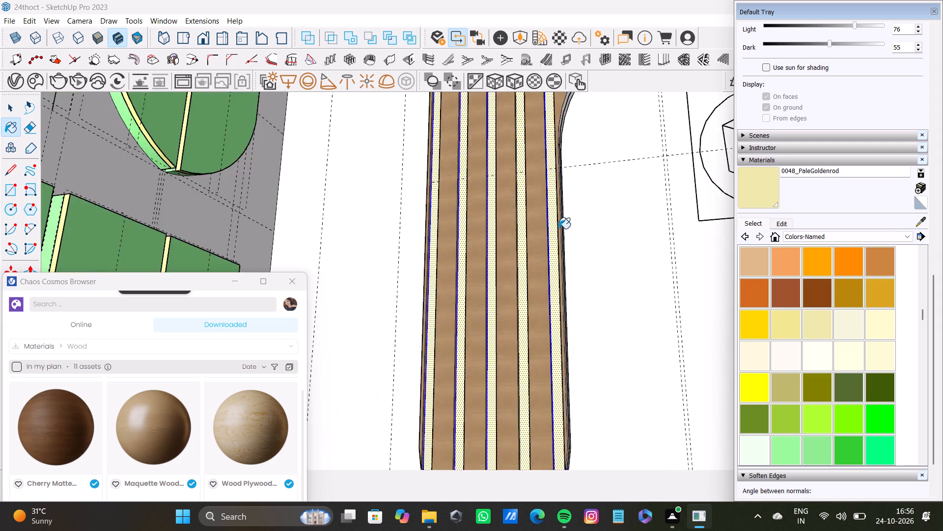
scroll(558, 229, down, 4)
shift+middle_drag(558, 229, 643, 211)
scroll(420, 245, up, 3)
middle_drag(302, 217, 513, 195)
scroll(422, 217, up, 4)
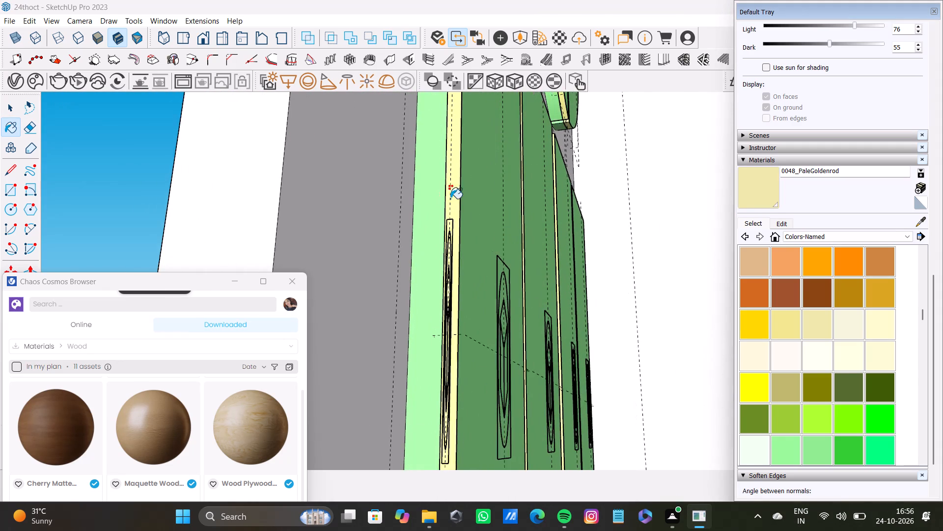
click(453, 196)
key(space)
double_click(457, 194)
click(457, 194)
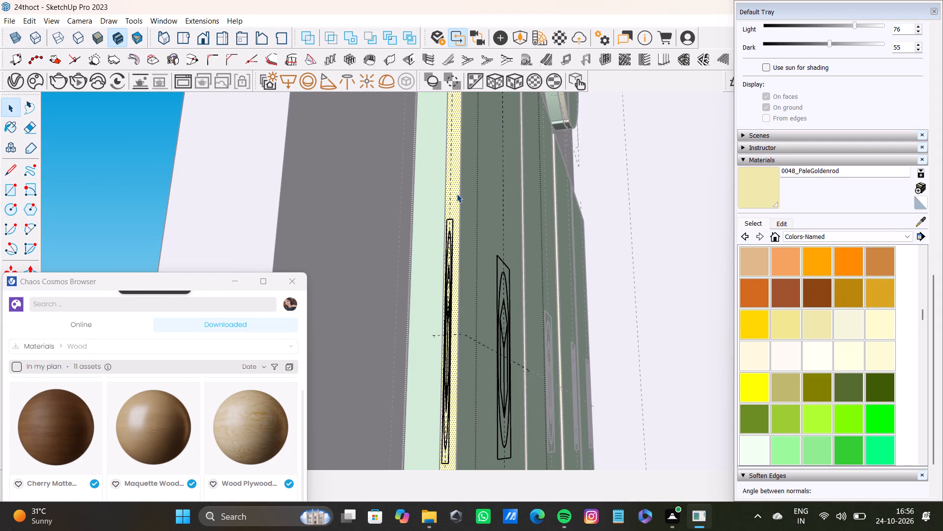
shift+click(751, 193)
shift+click(453, 197)
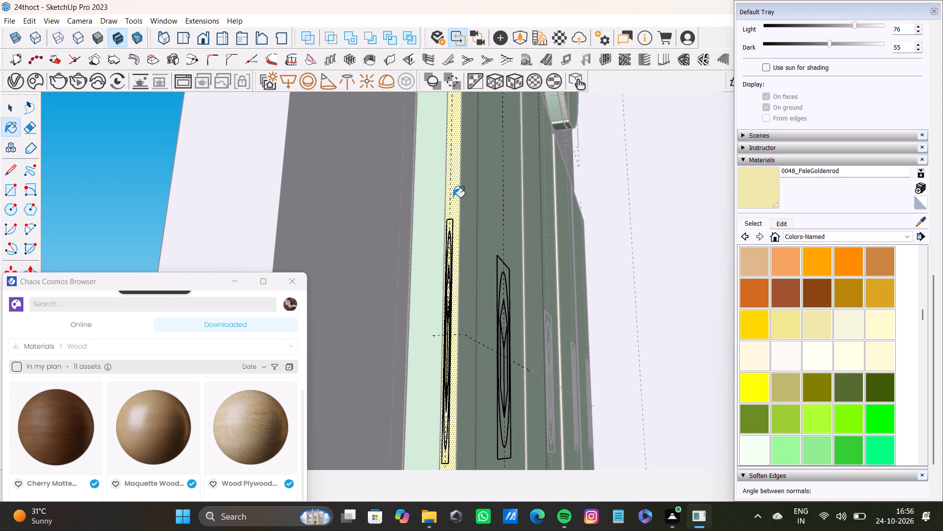
scroll(516, 212, down, 17)
middle_drag(507, 220, 497, 219)
key(space)
key(space)
click(433, 161)
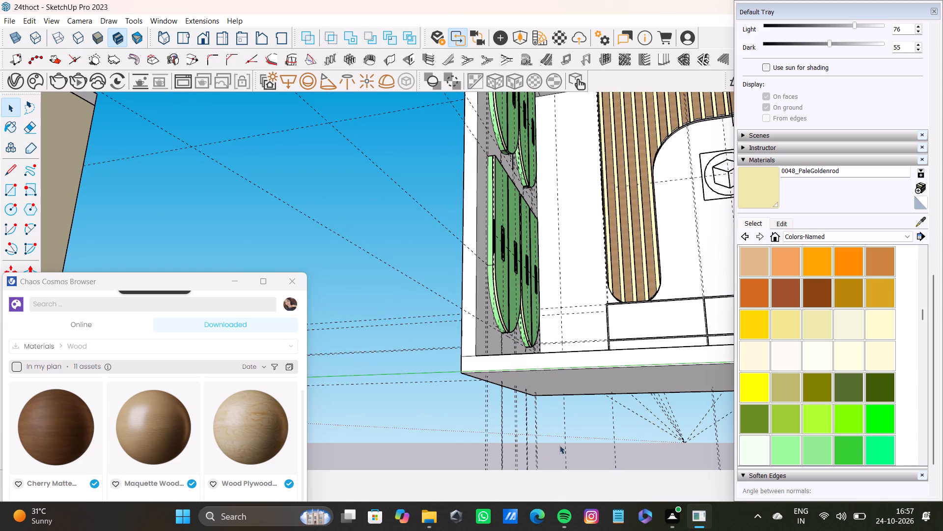
Open the second lower door's group, paint the yellow strip beside the first door with 0048_PaleGoldenrod, and close the group.
scroll(527, 269, up, 8)
shift+middle_drag(558, 251, 559, 248)
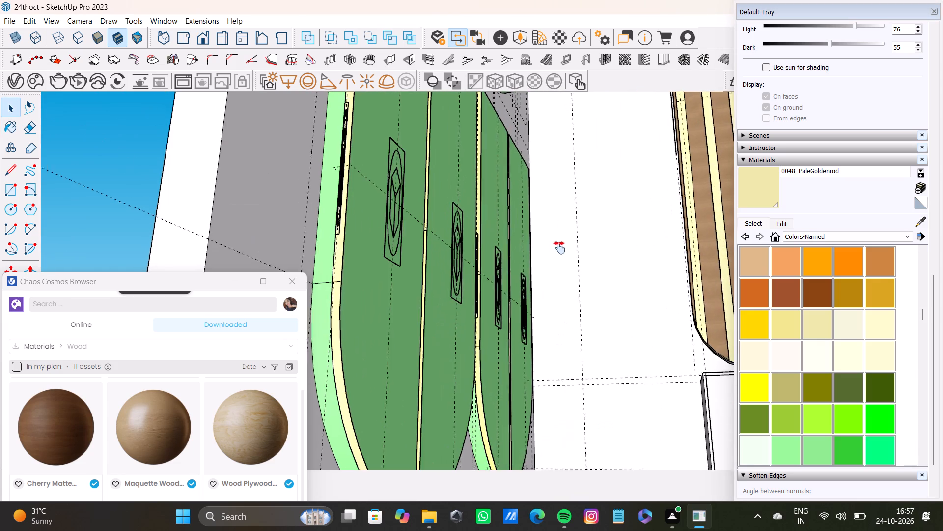
shift+middle_drag(559, 248, 564, 184)
scroll(488, 259, up, 6)
shift+middle_drag(448, 363, 505, 214)
shift+scroll(431, 275, up, 4)
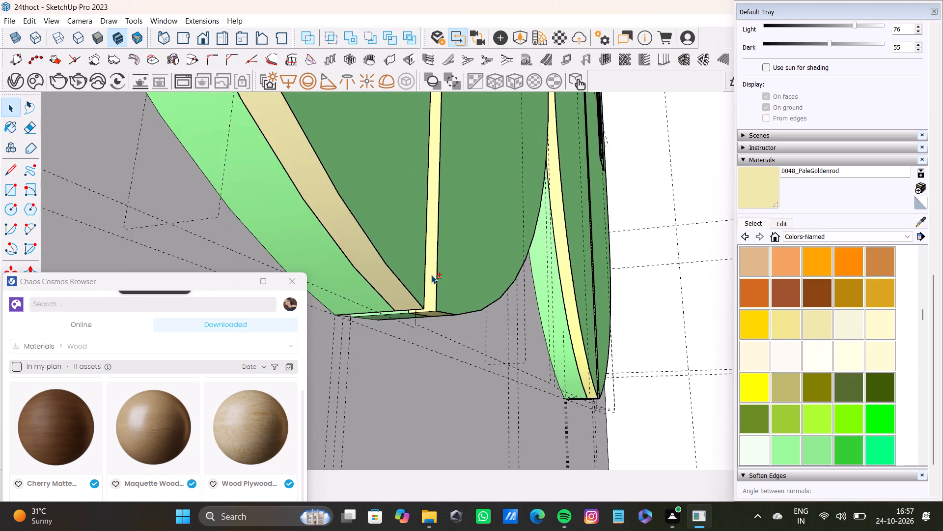
shift+scroll(431, 275, up, 2)
shift+click(431, 275)
shift+scroll(431, 293, down, 4)
shift+middle_drag(428, 302, 417, 253)
shift+scroll(421, 256, up, 3)
shift+double_click(421, 255)
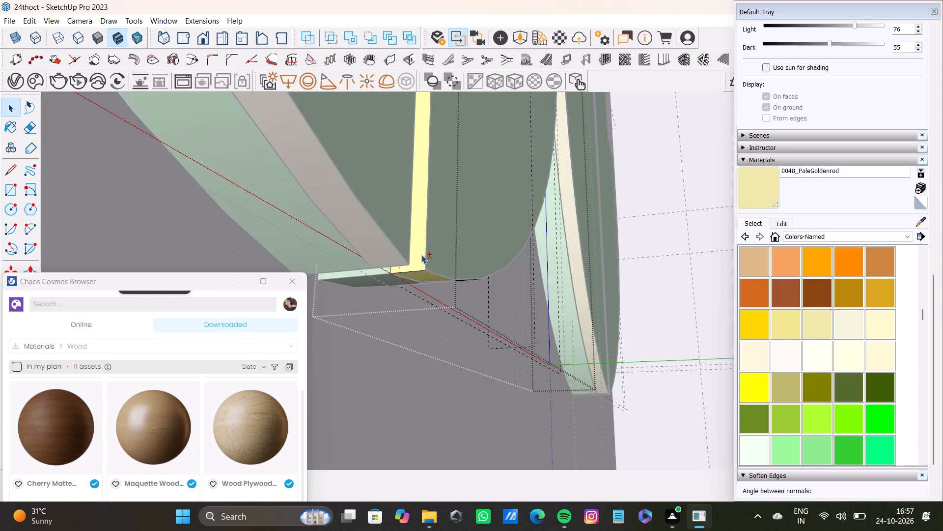
shift+click(416, 273)
shift+click(413, 262)
shift+click(759, 184)
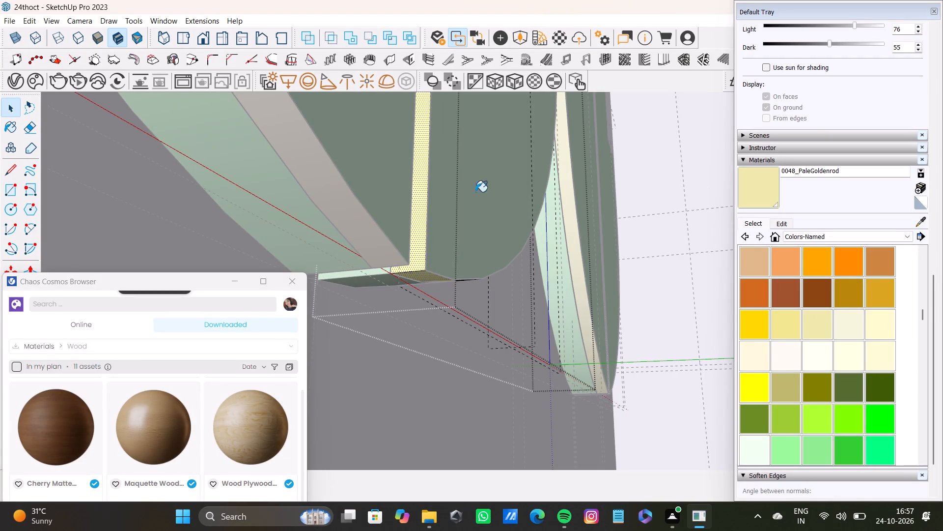
shift+click(417, 210)
shift+scroll(431, 233, down, 8)
middle_drag(458, 256, 445, 261)
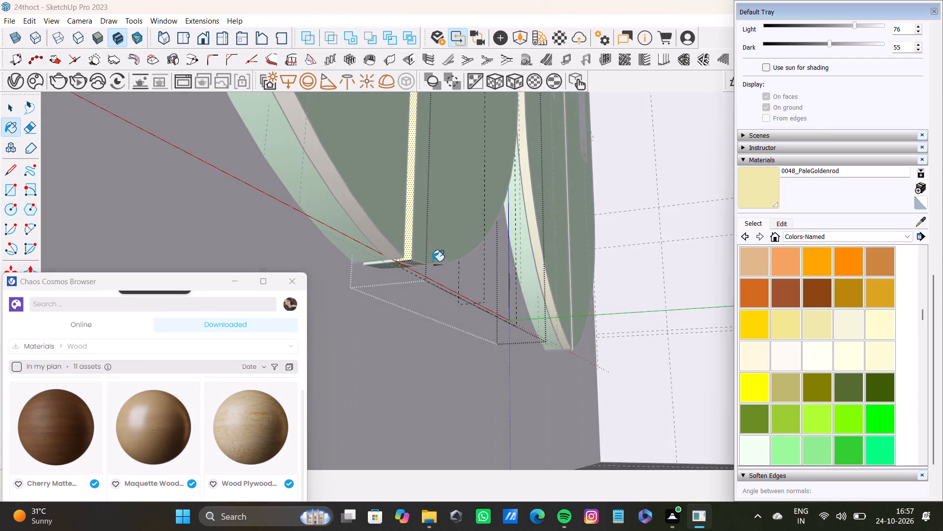
scroll(380, 255, down, 14)
shift+click(144, 178)
scroll(299, 199, down, 2)
key(space)
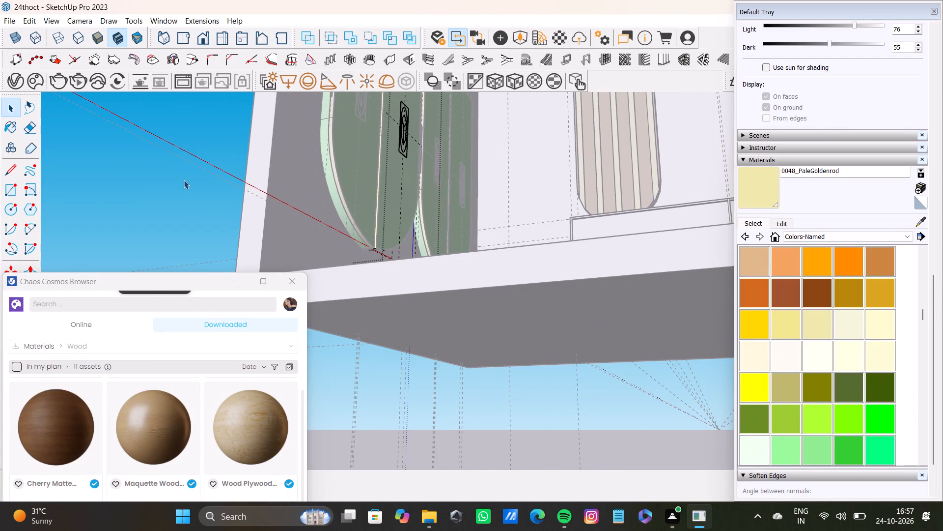
key(space)
click(180, 178)
Reopen the second lower door's group and paint its yellow edge along the gap between the two lower units with 0048_PaleGoldenrod.
scroll(201, 175, down, 5)
middle_drag(258, 189, 285, 311)
scroll(320, 264, up, 12)
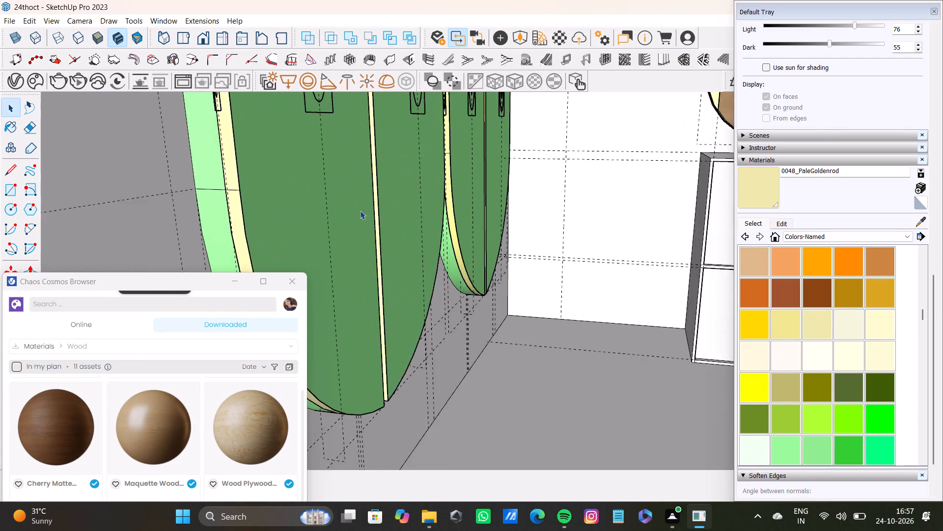
middle_drag(367, 207, 212, 219)
scroll(220, 224, up, 3)
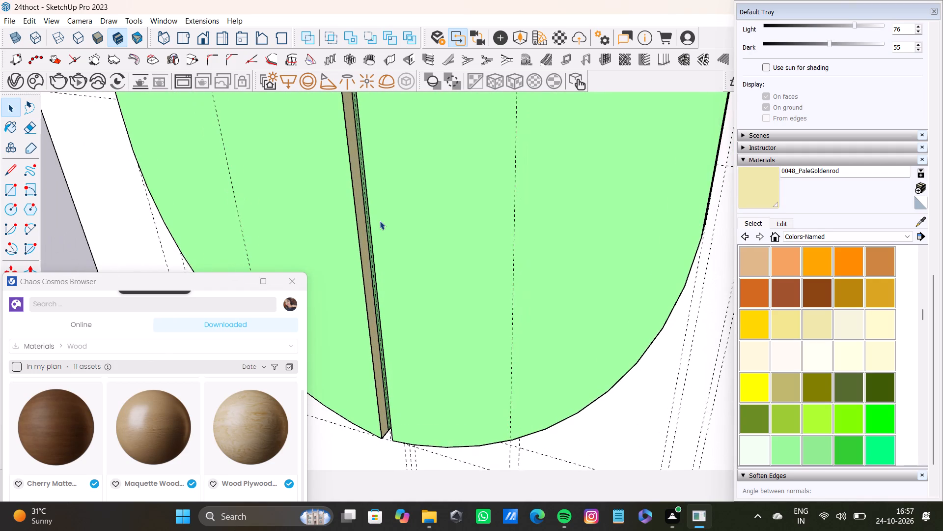
scroll(380, 221, down, 8)
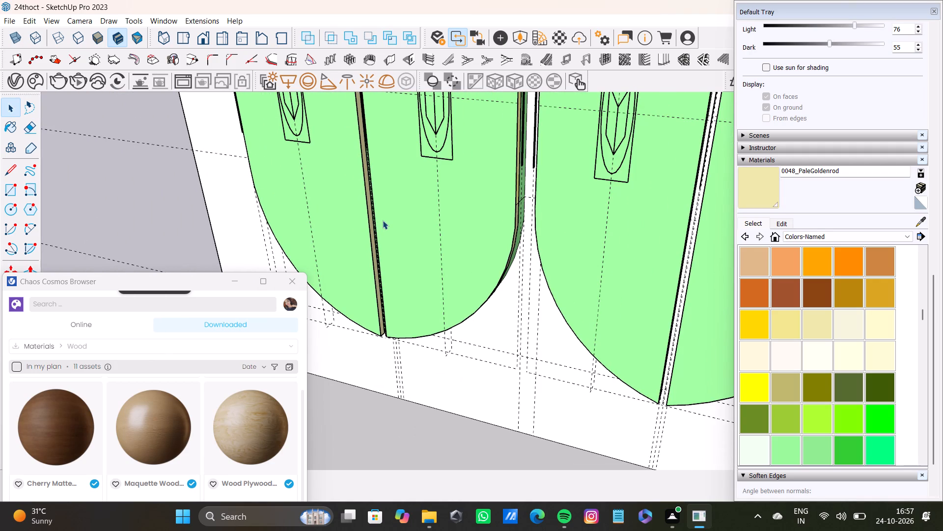
shift+middle_drag(385, 195, 383, 297)
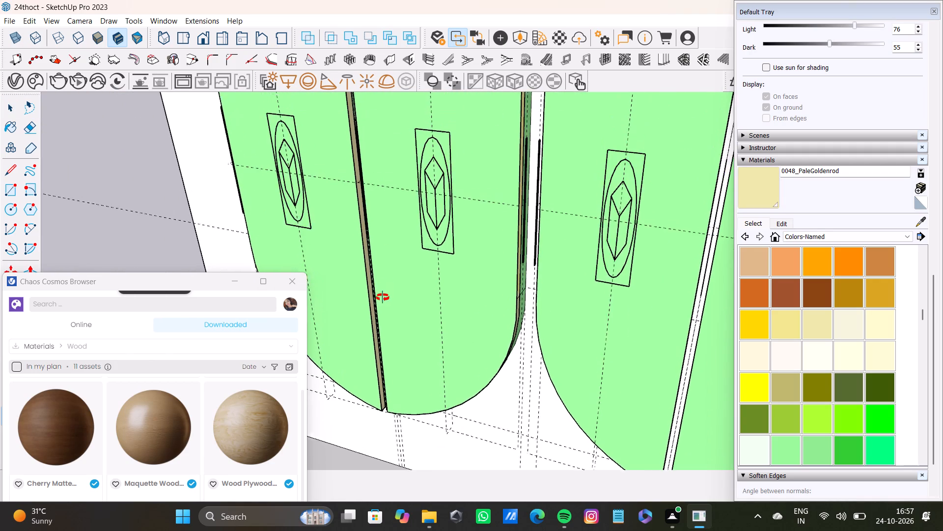
shift+middle_drag(383, 297, 370, 343)
shift+scroll(452, 244, up, 7)
middle_drag(507, 197, 502, 197)
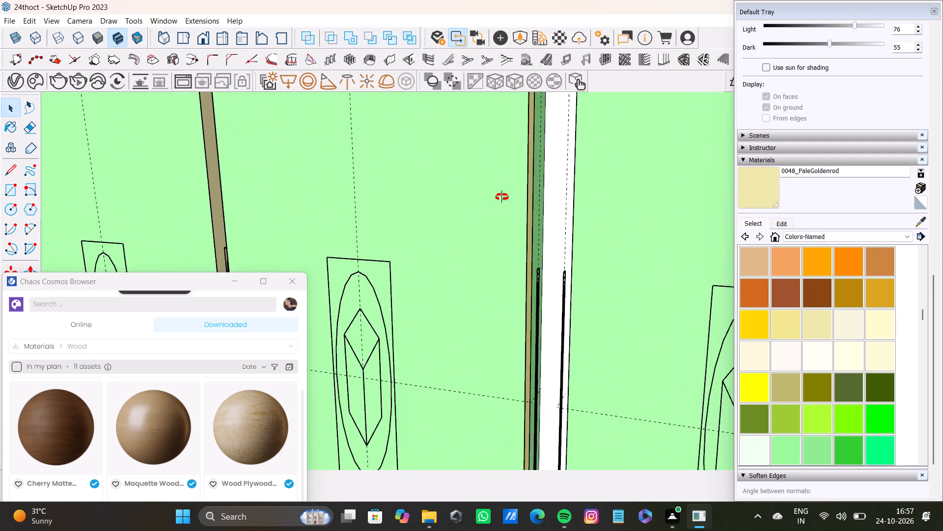
middle_drag(502, 197, 454, 196)
scroll(459, 195, up, 7)
shift+click(444, 217)
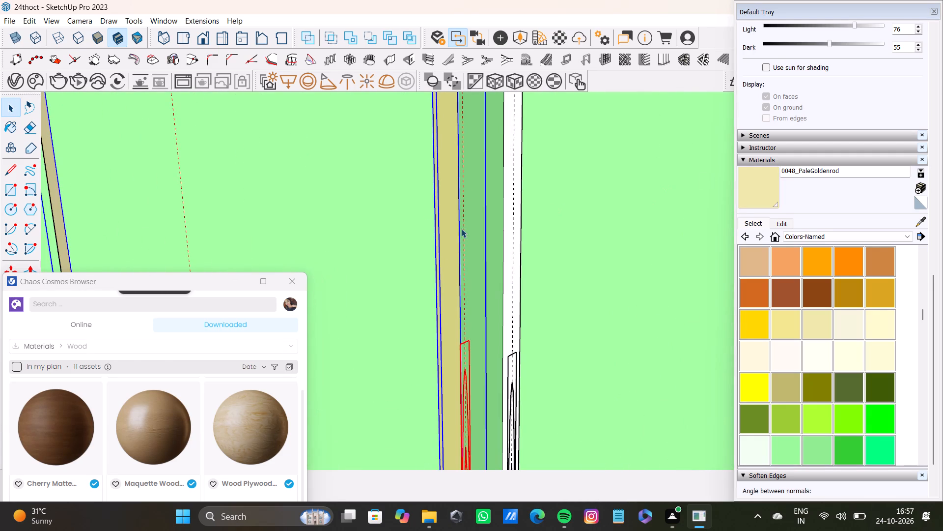
double_click(448, 232)
click(448, 230)
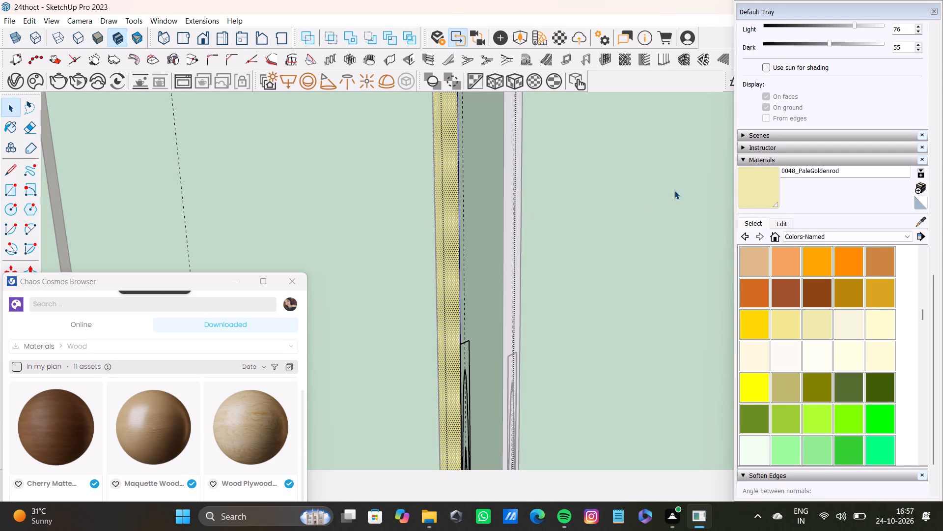
click(748, 187)
click(444, 228)
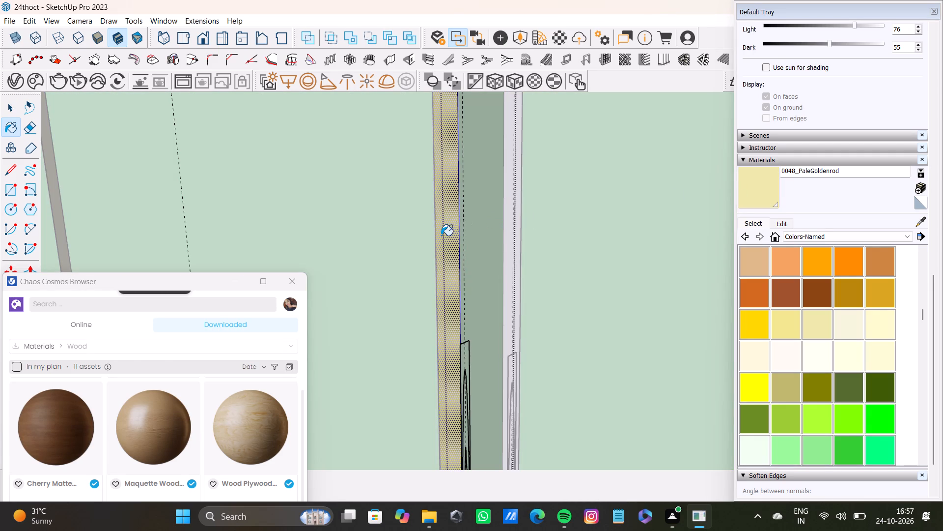
Paint the same door's yellow top edge and its side edge facing the first door with 0048_PaleGoldenrod.
scroll(441, 236, down, 16)
shift+middle_drag(430, 311, 455, 457)
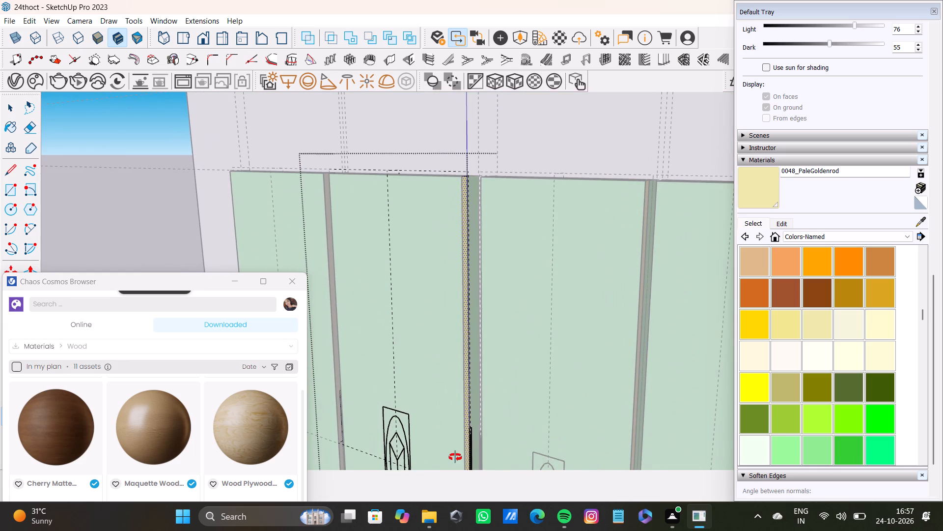
shift+middle_drag(455, 457, 592, 444)
scroll(411, 319, down, 4)
shift+middle_drag(386, 287, 385, 398)
scroll(354, 244, up, 6)
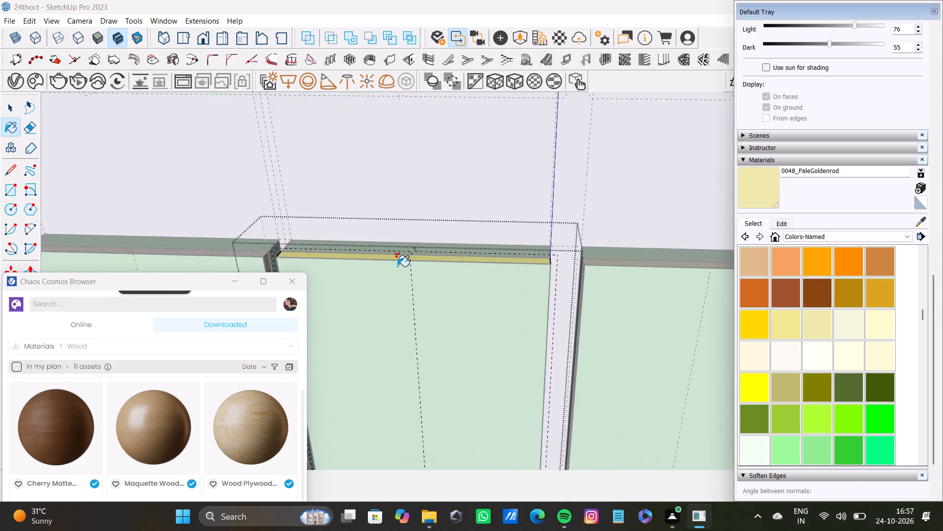
scroll(397, 266, up, 6)
click(394, 250)
scroll(355, 256, down, 9)
shift+middle_drag(346, 263, 635, 130)
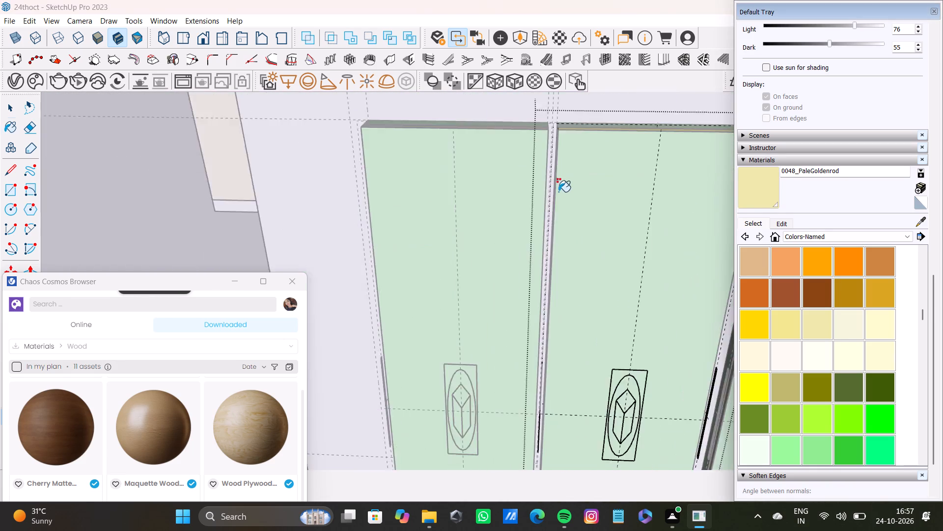
scroll(555, 193, up, 3)
middle_drag(558, 191, 691, 210)
scroll(542, 224, up, 6)
click(489, 245)
scroll(493, 246, down, 9)
shift+middle_drag(526, 280, 478, 112)
scroll(555, 260, down, 3)
middle_drag(557, 276, 541, 106)
scroll(517, 269, up, 5)
middle_drag(492, 311, 489, 269)
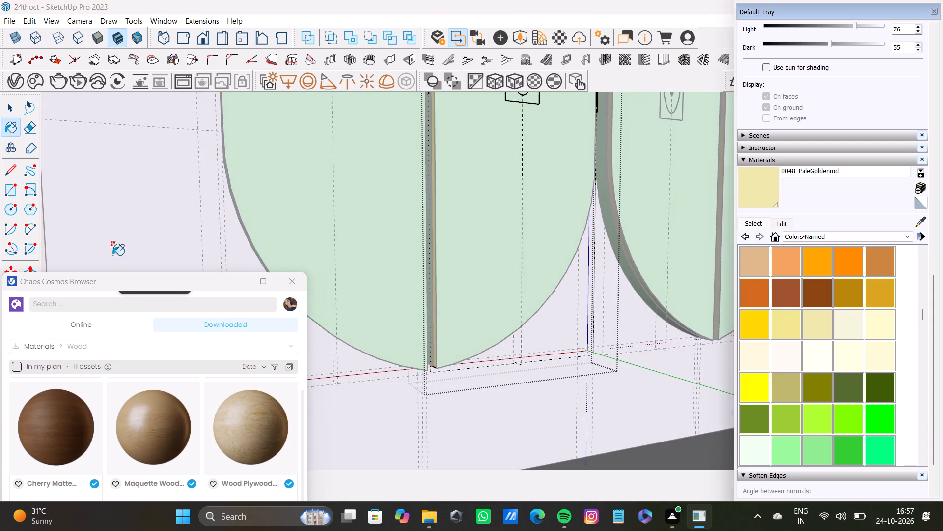
key(space)
scroll(100, 226, down, 16)
middle_drag(68, 224, 388, 245)
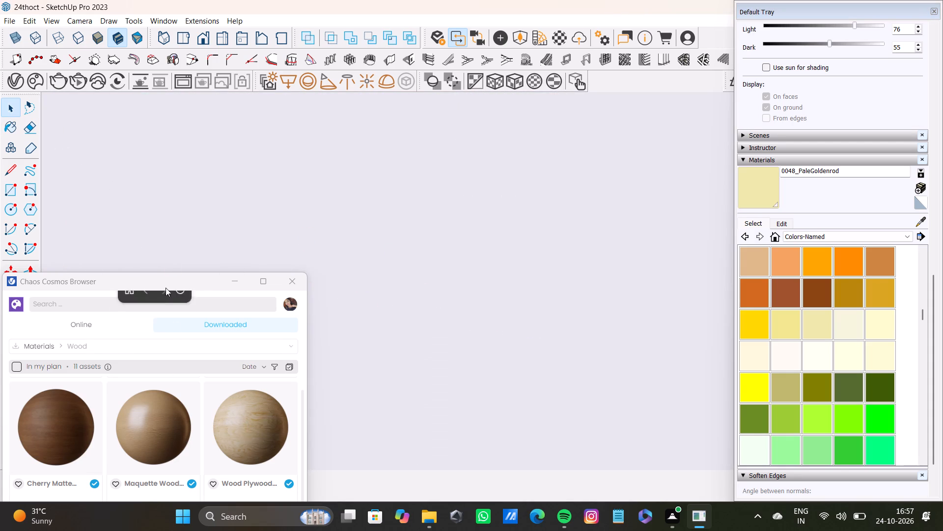
Close the Chaos Cosmos Browser window.
drag(166, 287, 367, 223)
click(12, 457)
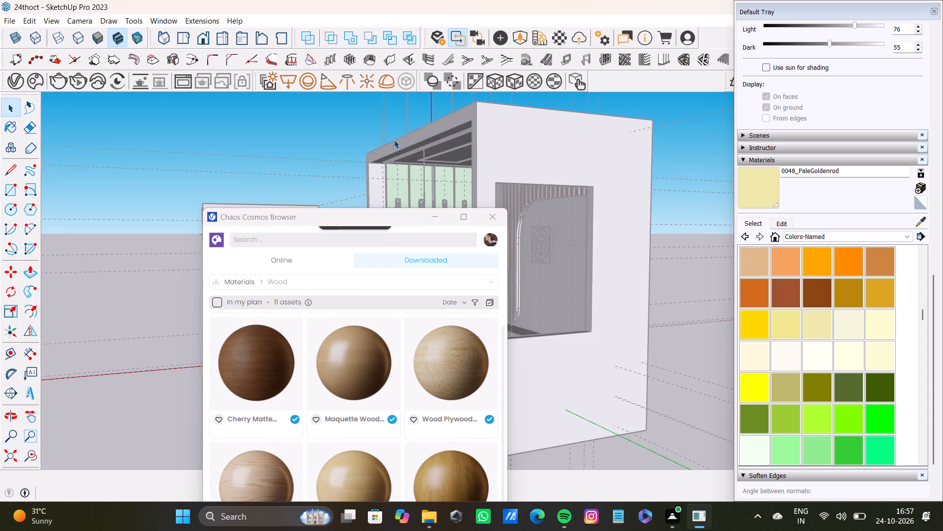
scroll(334, 171, up, 4)
key(space)
click(494, 215)
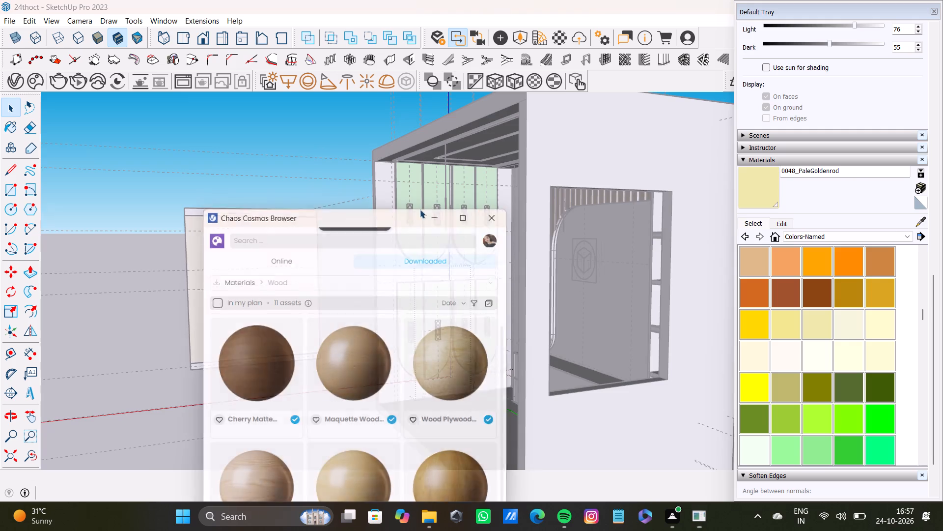
Close the lower wardrobe door's group.
scroll(367, 211, up, 12)
click(244, 118)
scroll(441, 209, up, 4)
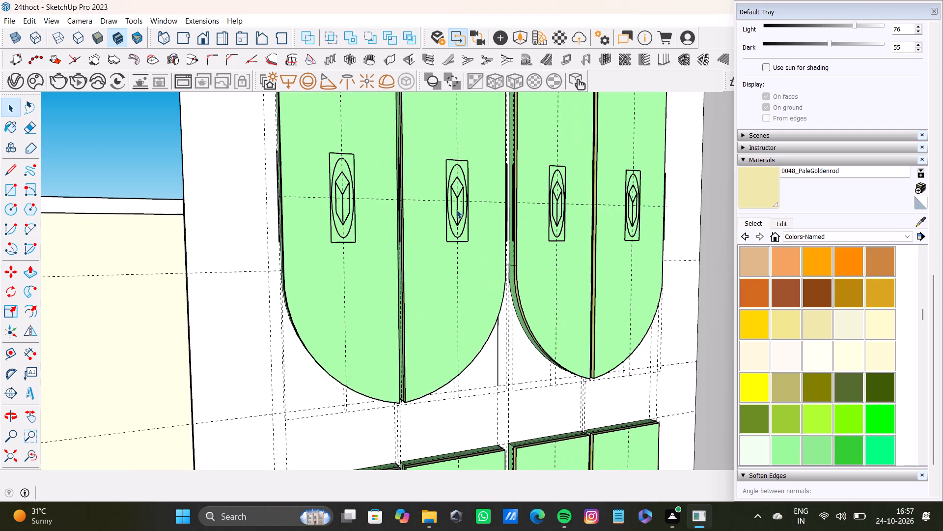
middle_drag(520, 219, 636, 196)
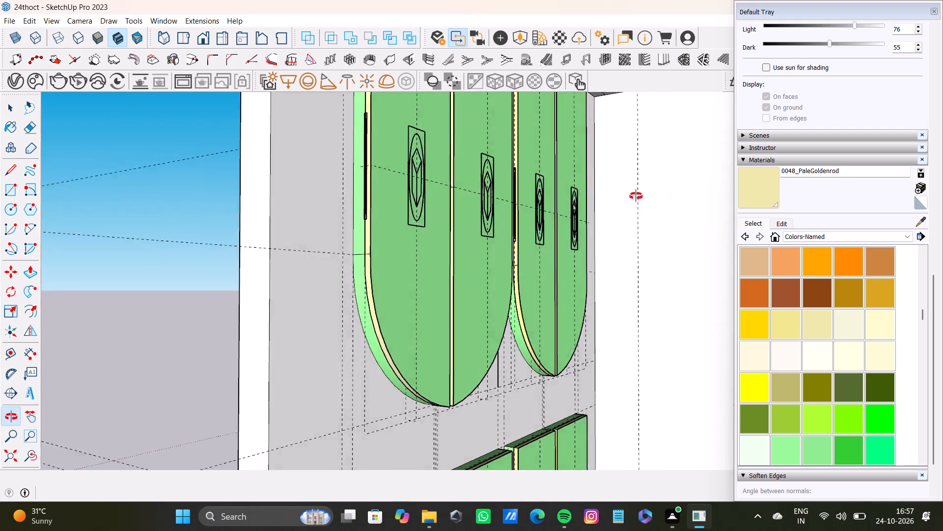
Open the fourth upper wardrobe door's group and paint its yellow side edge facing the third door with 0048_PaleGoldenrod.
middle_drag(636, 196, 452, 195)
scroll(581, 242, up, 7)
shift+middle_drag(568, 245, 369, 276)
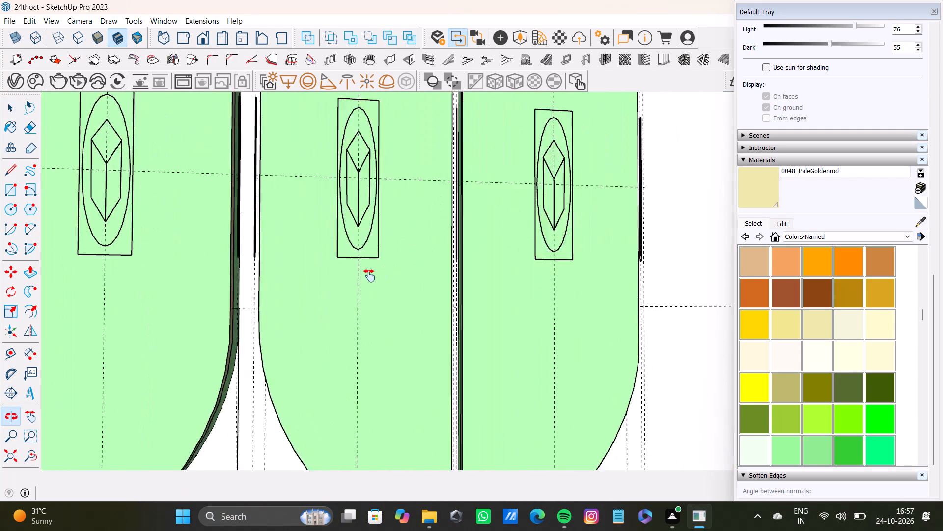
shift+middle_drag(369, 276, 480, 289)
scroll(430, 289, up, 9)
click(437, 283)
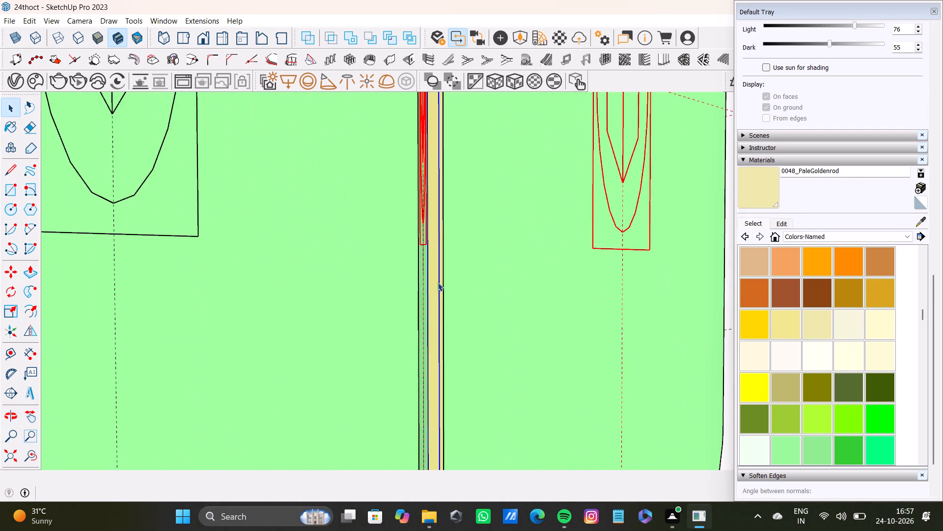
double_click(438, 282)
click(770, 187)
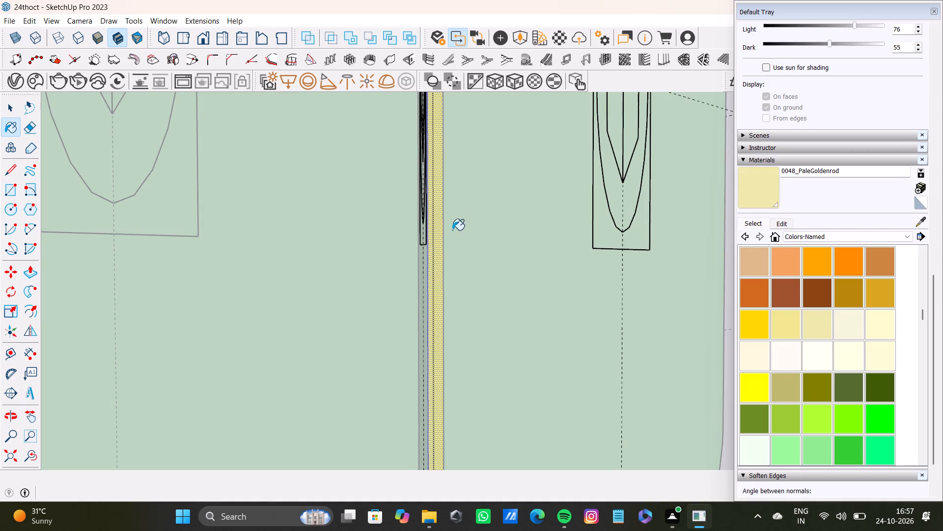
click(436, 235)
Paint the same upper door's outer side edge with 0048_PaleGoldenrod and close its group.
scroll(461, 245, down, 13)
shift+middle_drag(464, 245, 459, 418)
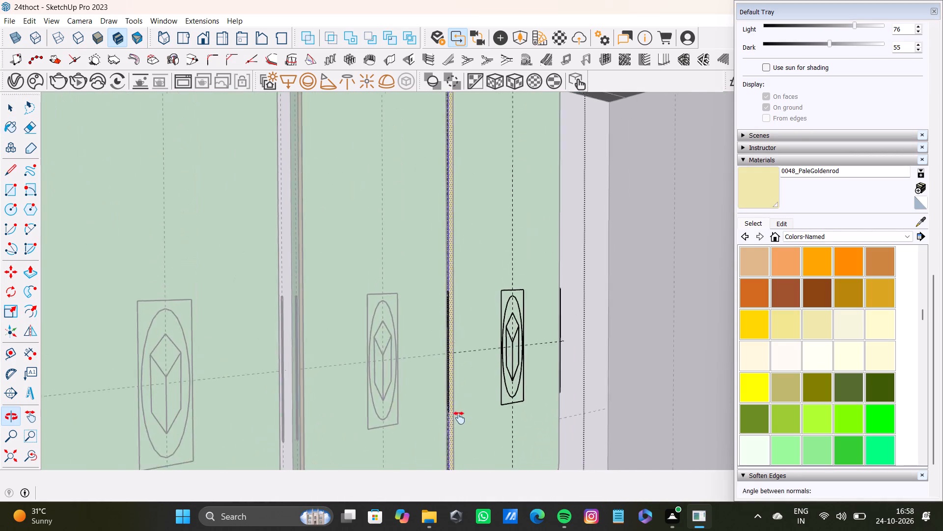
shift+middle_drag(459, 418, 245, 380)
scroll(481, 363, up, 2)
middle_drag(401, 366, 576, 393)
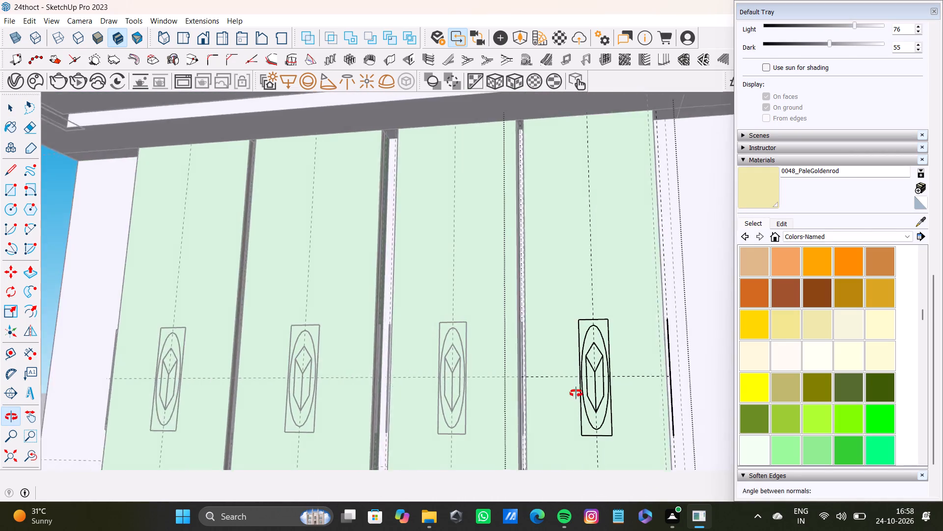
middle_drag(576, 393, 593, 385)
scroll(603, 363, up, 8)
shift+middle_drag(638, 304, 401, 351)
scroll(481, 308, up, 6)
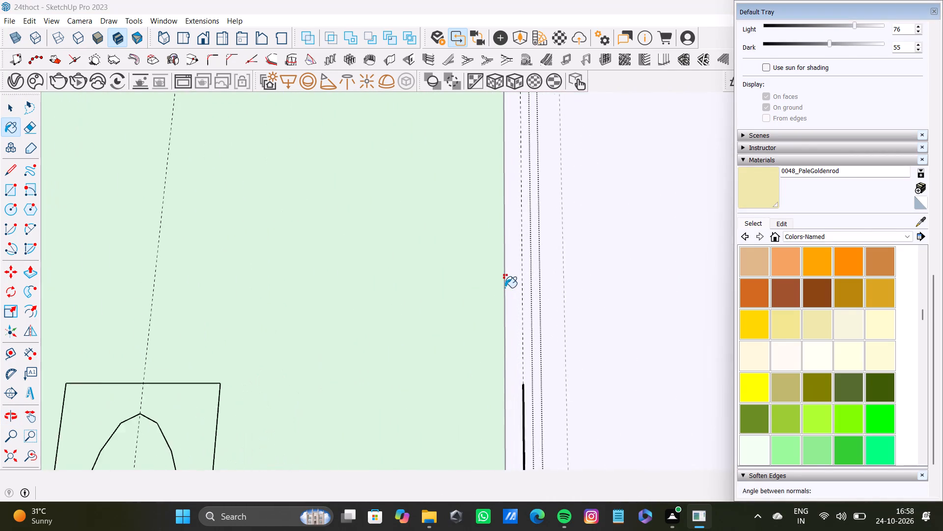
scroll(505, 288, up, 7)
middle_drag(511, 280, 409, 298)
scroll(419, 279, up, 3)
click(419, 270)
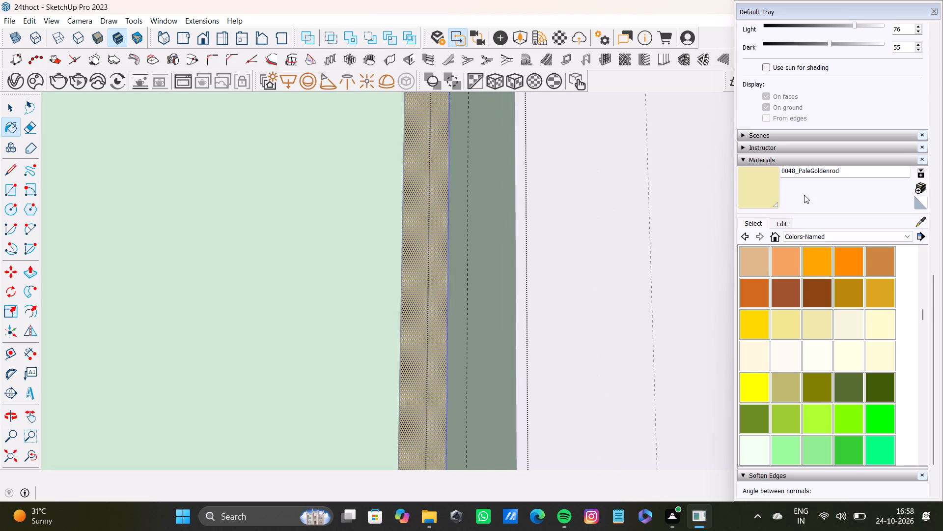
scroll(551, 259, down, 6)
click(32, 464)
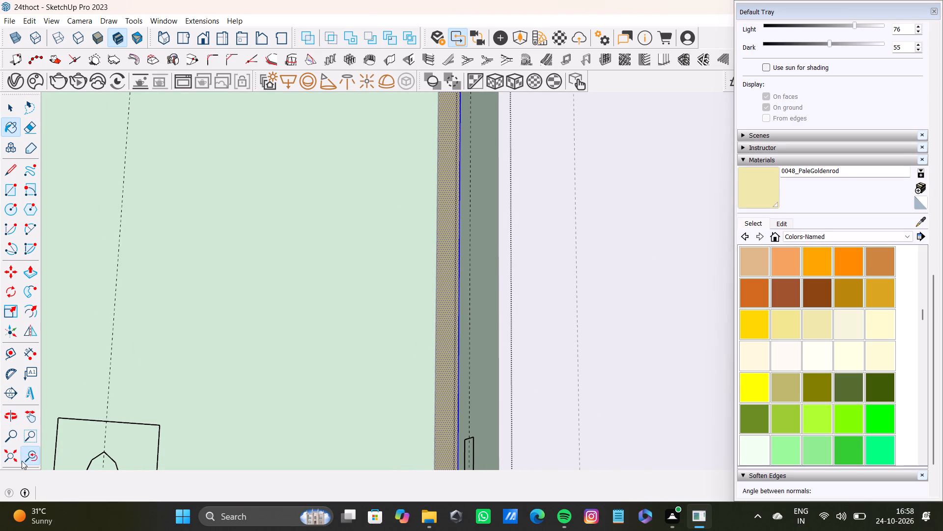
click(17, 454)
middle_drag(362, 307, 780, 318)
scroll(455, 259, up, 4)
key(space)
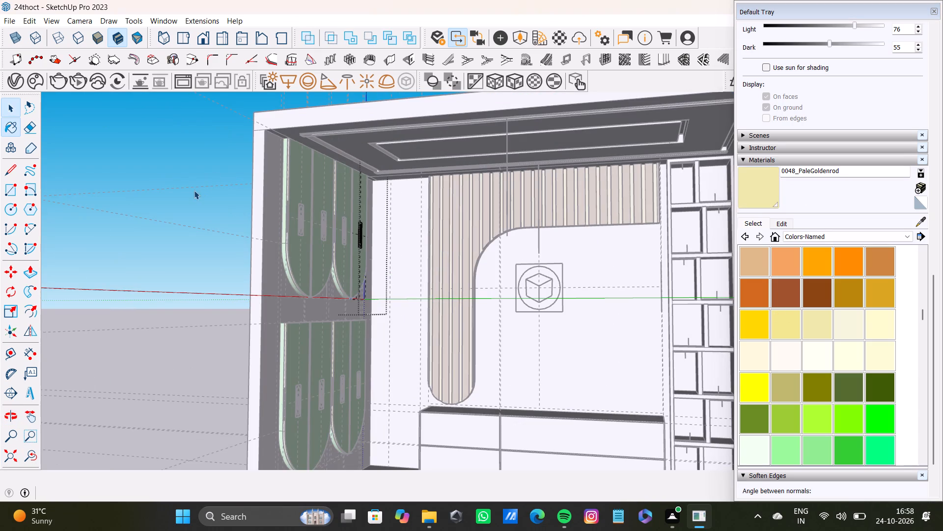
click(192, 191)
Open the first lower door's group, paint its yellow outer side edge with 0048_PaleGoldenrod, and close the group.
scroll(240, 222, down, 7)
middle_drag(291, 281, 294, 256)
scroll(294, 256, down, 3)
middle_drag(324, 306, 334, 132)
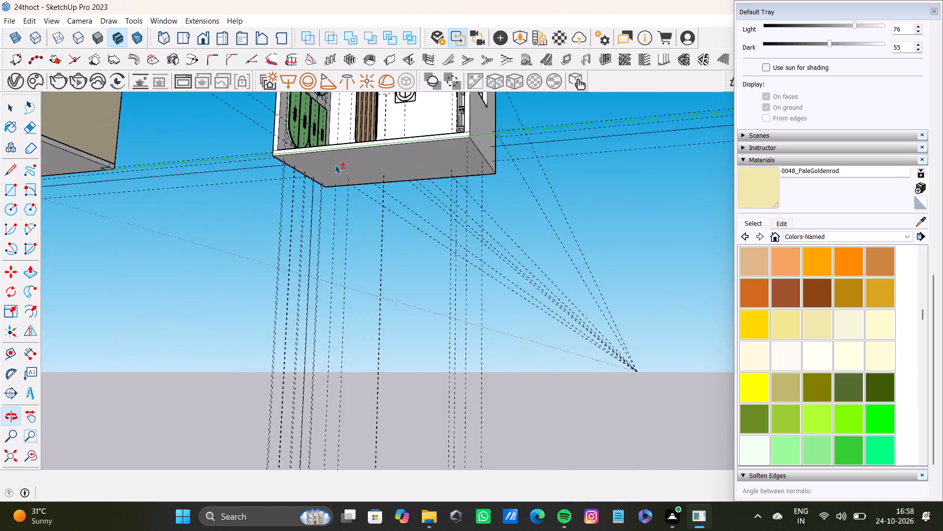
shift+scroll(330, 194, up, 6)
shift+middle_drag(310, 96, 316, 336)
scroll(297, 267, up, 15)
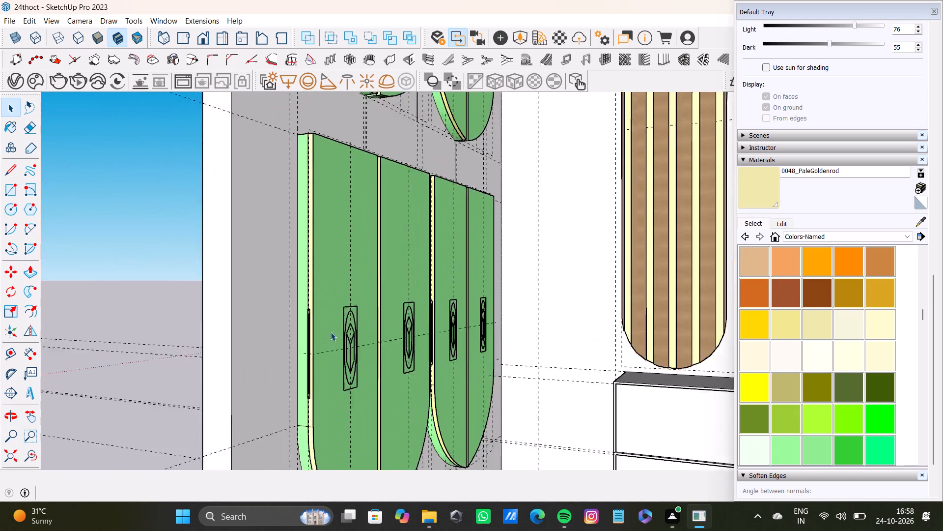
scroll(331, 332, up, 1)
scroll(308, 281, up, 7)
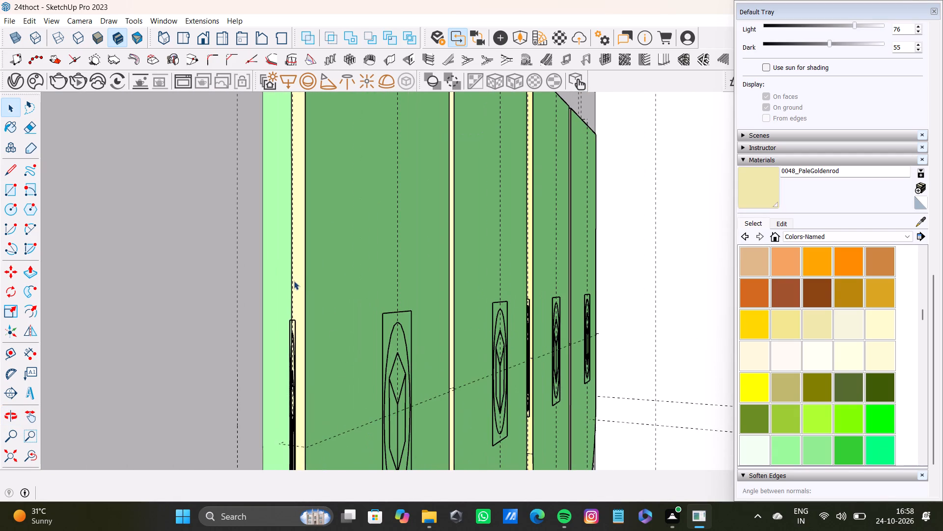
double_click(298, 282)
click(765, 193)
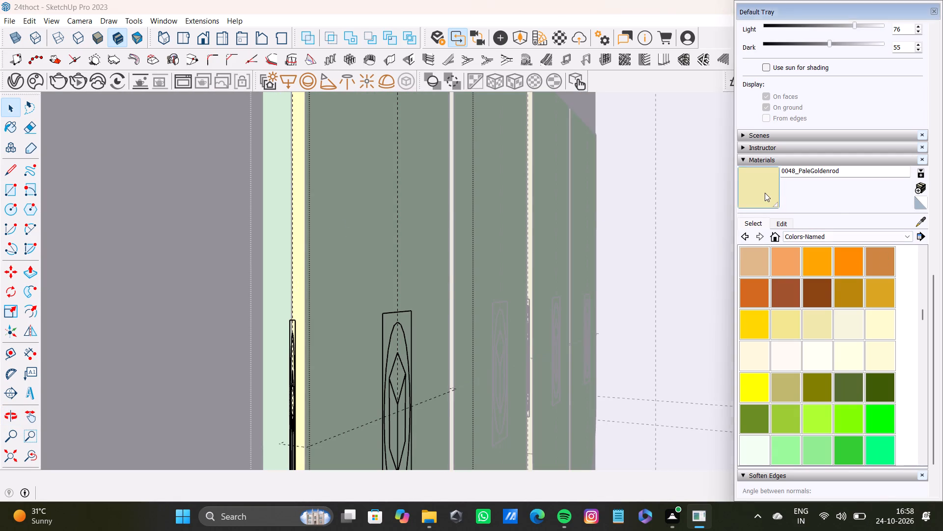
click(298, 256)
scroll(297, 257, down, 6)
middle_drag(446, 312, 396, 330)
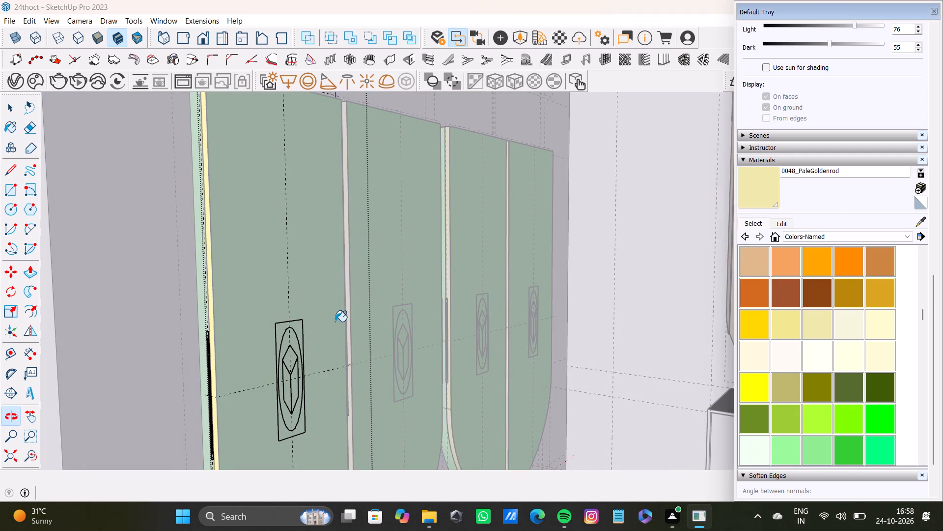
key(space)
scroll(165, 286, down, 6)
middle_drag(165, 286, 188, 281)
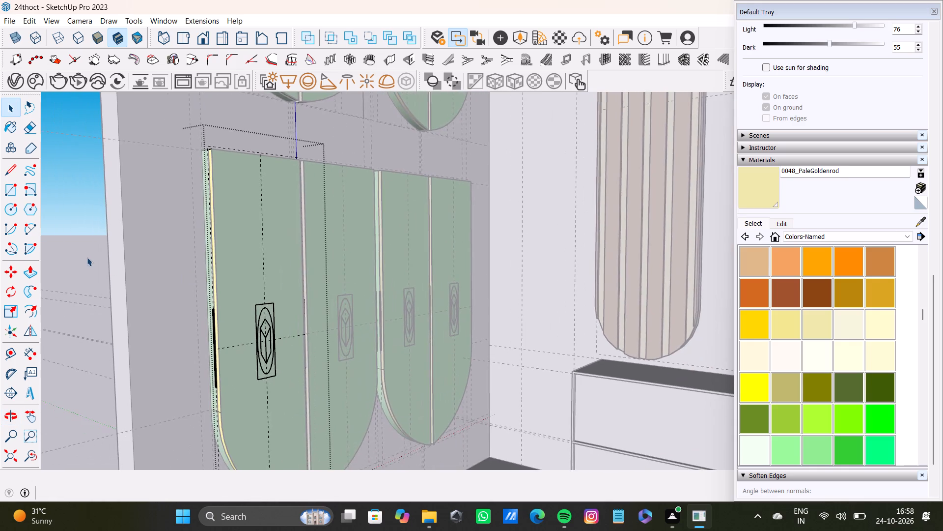
click(87, 256)
Paint the third lower door's yellow edge along the gap between the two units with 0048_PaleGoldenrod inside its group, then close it.
scroll(354, 258, up, 14)
key(space)
scroll(256, 308, down, 6)
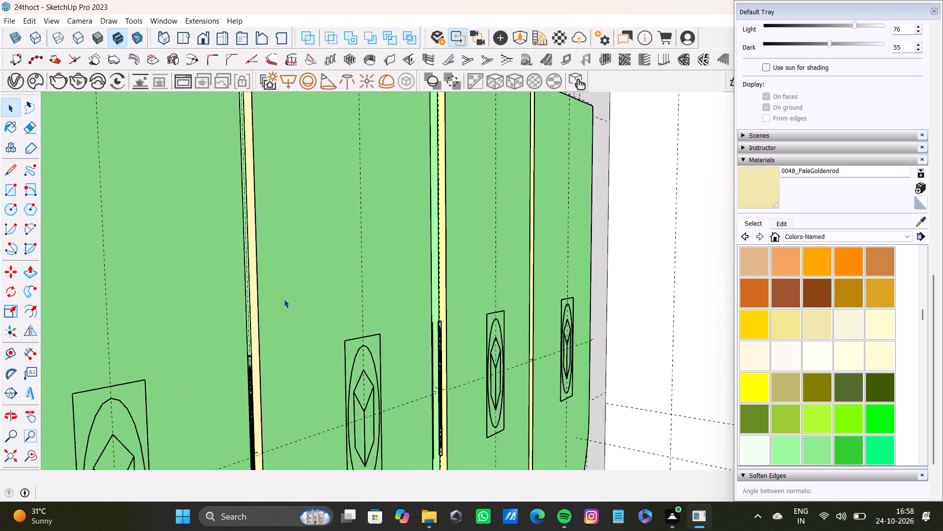
scroll(284, 299, down, 2)
scroll(410, 292, up, 1)
middle_drag(410, 292, 389, 305)
scroll(396, 297, up, 11)
double_click(402, 288)
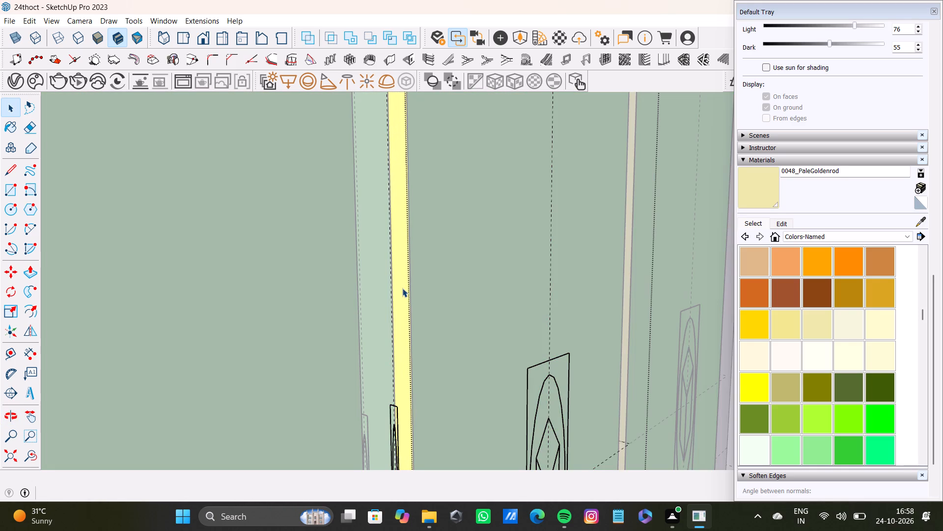
click(758, 186)
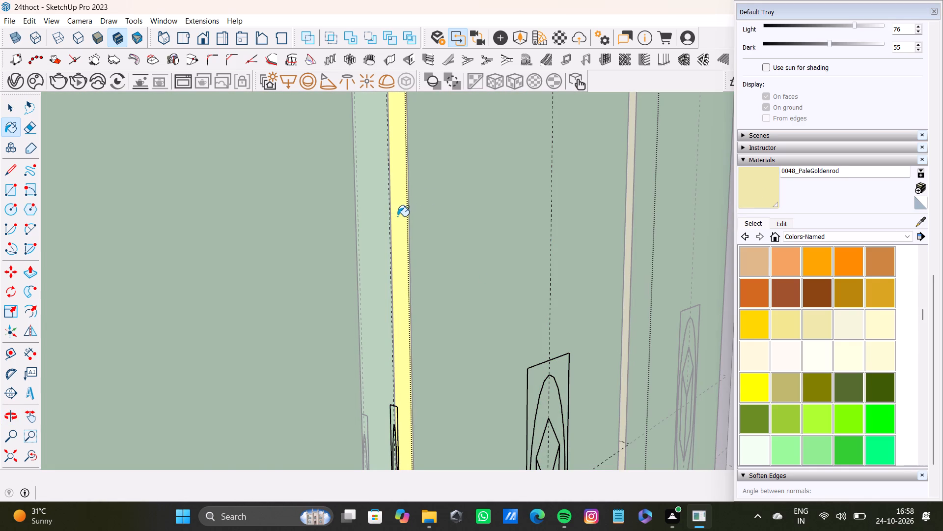
click(397, 216)
scroll(403, 215, down, 9)
middle_drag(509, 273, 469, 283)
key(space)
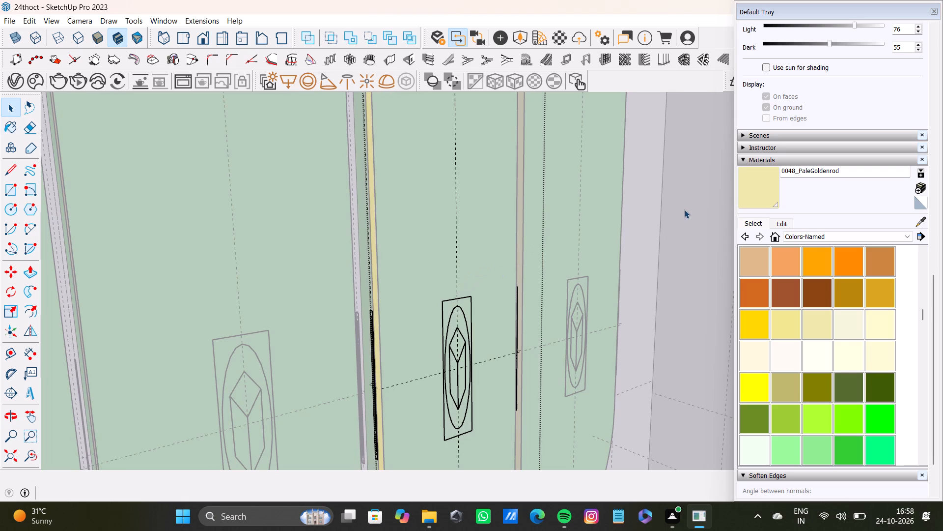
click(684, 209)
Paint the fourth lower door's yellow edge facing the third door with 0048_PaleGoldenrod inside its group, then close the group.
scroll(519, 242, up, 7)
triple_click(522, 241)
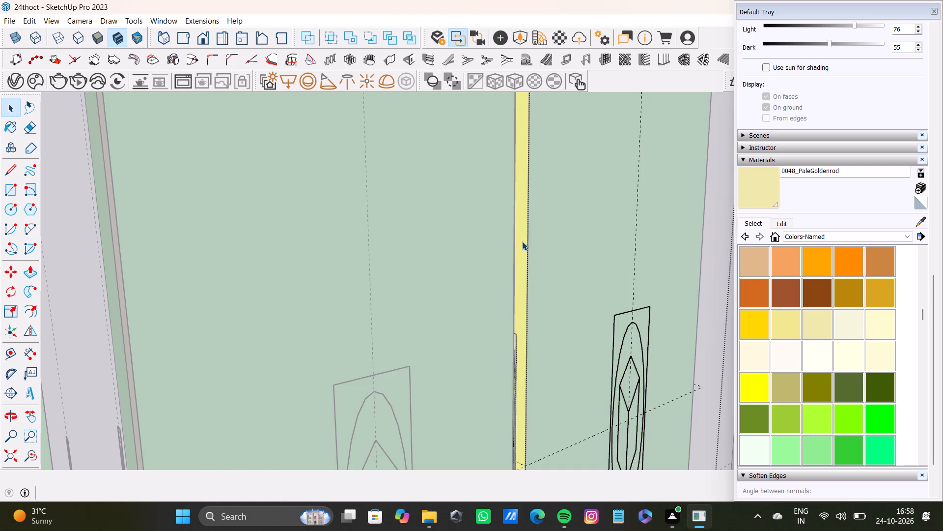
click(750, 177)
click(520, 188)
scroll(518, 195, down, 8)
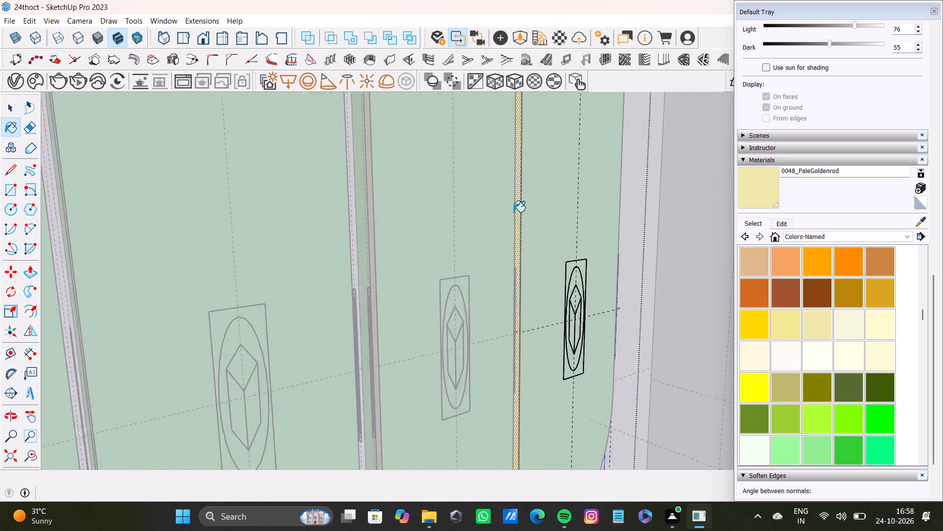
scroll(513, 212, down, 14)
key(space)
click(255, 251)
Sample Maquette Wood B01 12cm from the slatted wall panel and paint the grey inner strip along its curved edge.
scroll(372, 278, down, 8)
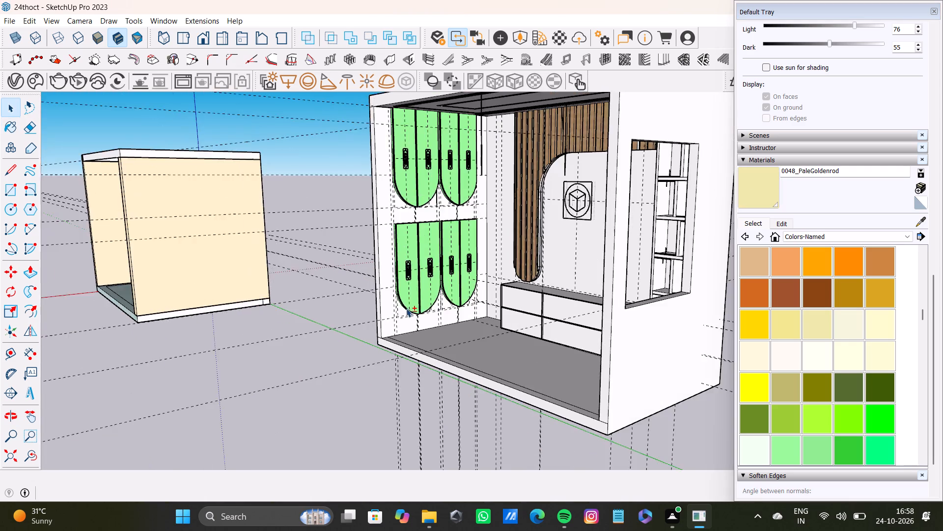
shift+middle_drag(407, 308, 608, 289)
shift+scroll(574, 281, down, 5)
shift+middle_drag(560, 280, 441, 262)
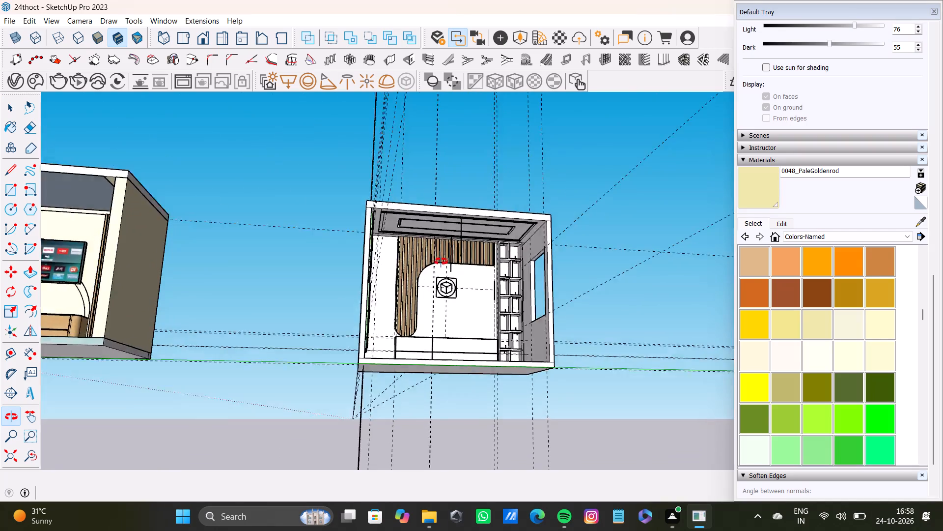
shift+middle_drag(441, 262, 434, 313)
scroll(456, 316, up, 8)
middle_drag(389, 328, 343, 359)
scroll(369, 317, up, 7)
shift+middle_drag(378, 295, 290, 314)
scroll(394, 167, up, 7)
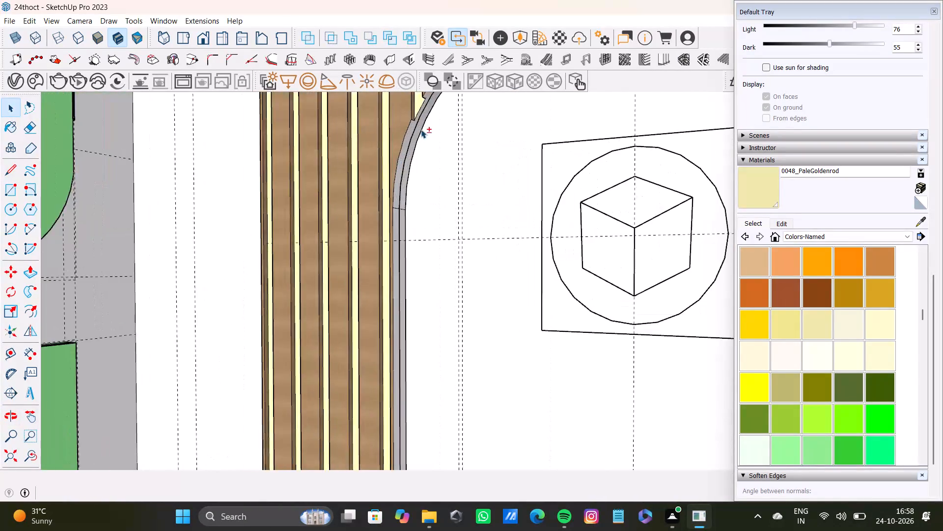
scroll(421, 129, up, 1)
shift+middle_drag(421, 129, 423, 146)
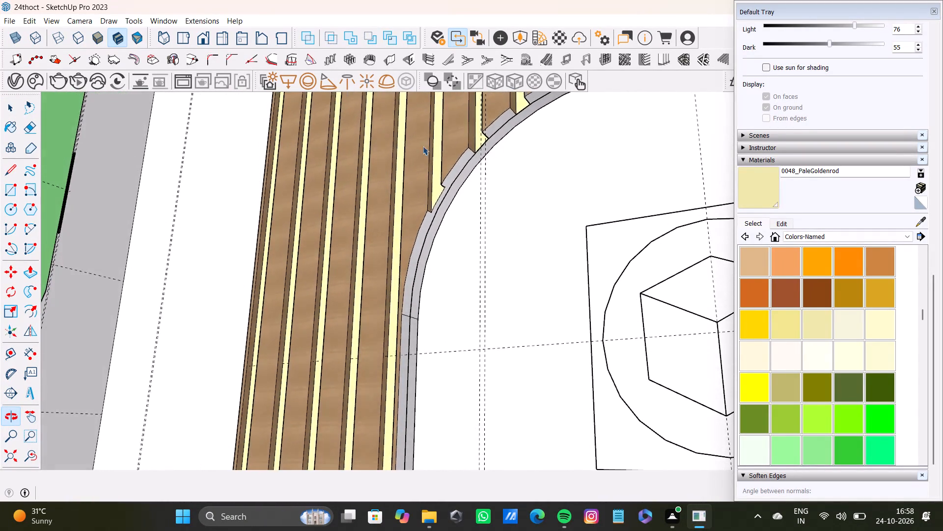
shift+middle_drag(423, 146, 423, 146)
scroll(431, 242, up, 9)
shift+click(406, 242)
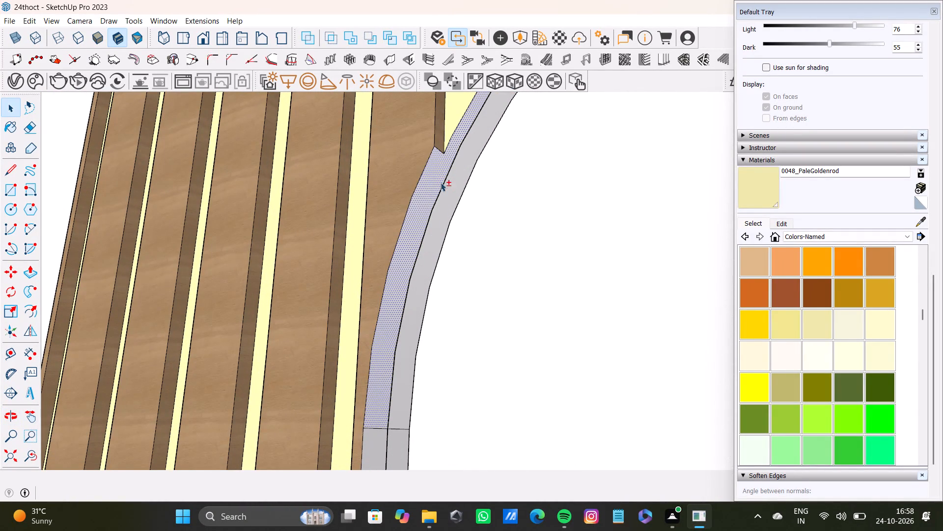
shift+click(428, 268)
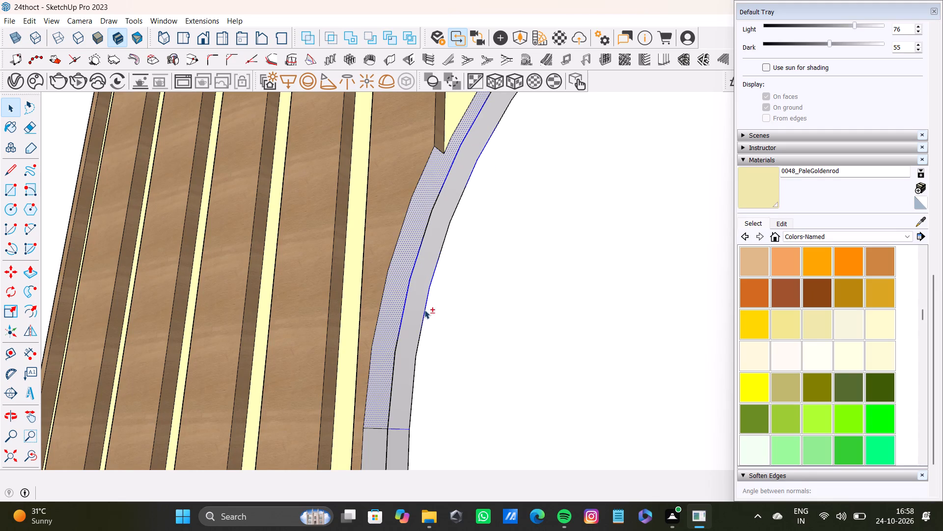
shift+click(418, 311)
shift+click(922, 221)
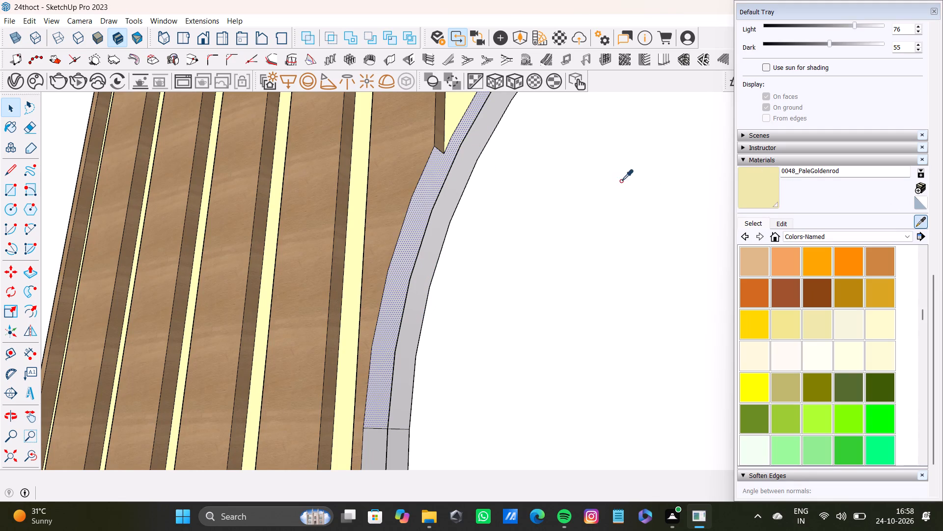
shift+click(399, 139)
shift+click(429, 169)
Paint both grey strips of the slatted panel's straight side edge below the curve with Maquette Wood B01 12cm.
shift+scroll(436, 189, down, 7)
shift+middle_drag(444, 231, 424, 136)
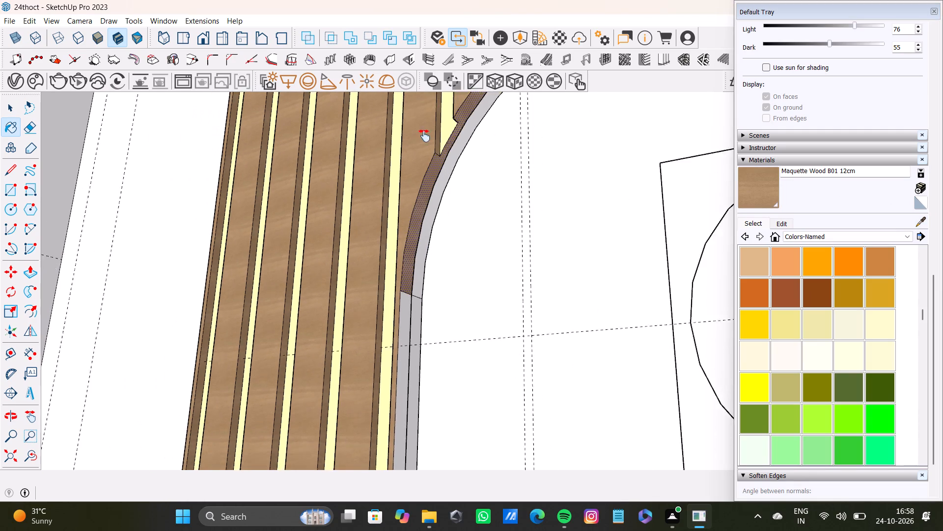
shift+middle_drag(424, 136, 419, 121)
shift+click(378, 240)
shift+click(394, 244)
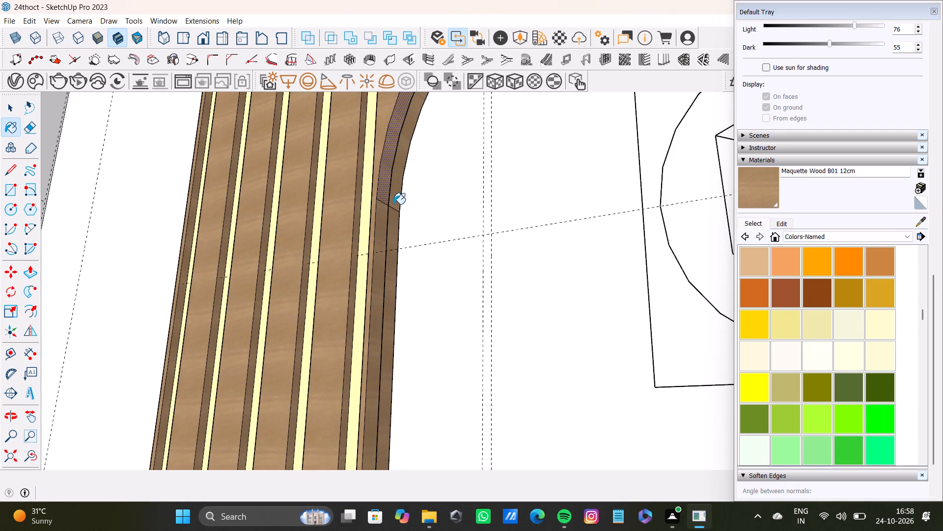
Paint the grey edge faces on the cube-emblem side of the slatted panel's rounded bottom with Maquette Wood B01 12cm.
shift+scroll(393, 205, down, 9)
shift+middle_drag(427, 257, 415, 137)
shift+scroll(386, 395, up, 7)
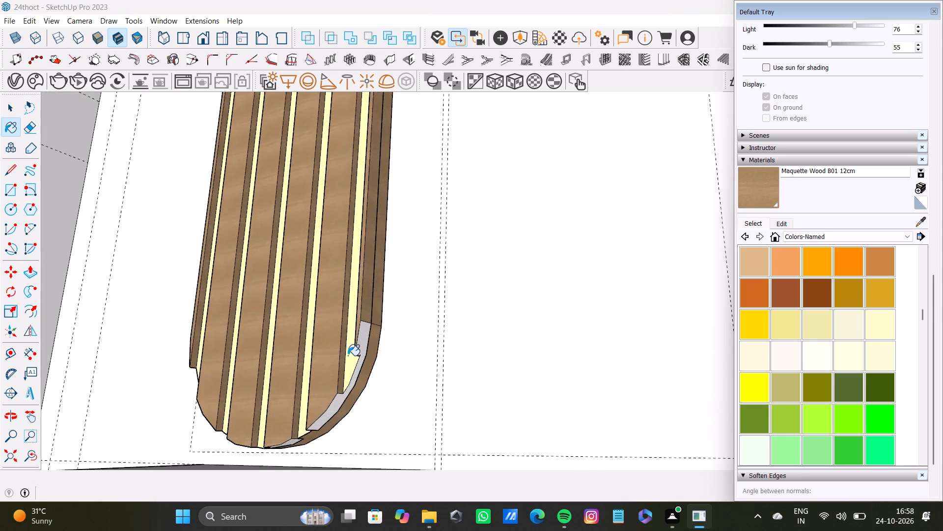
shift+scroll(348, 355, up, 2)
shift+click(368, 334)
shift+middle_drag(333, 411, 452, 294)
shift+scroll(387, 368, up, 4)
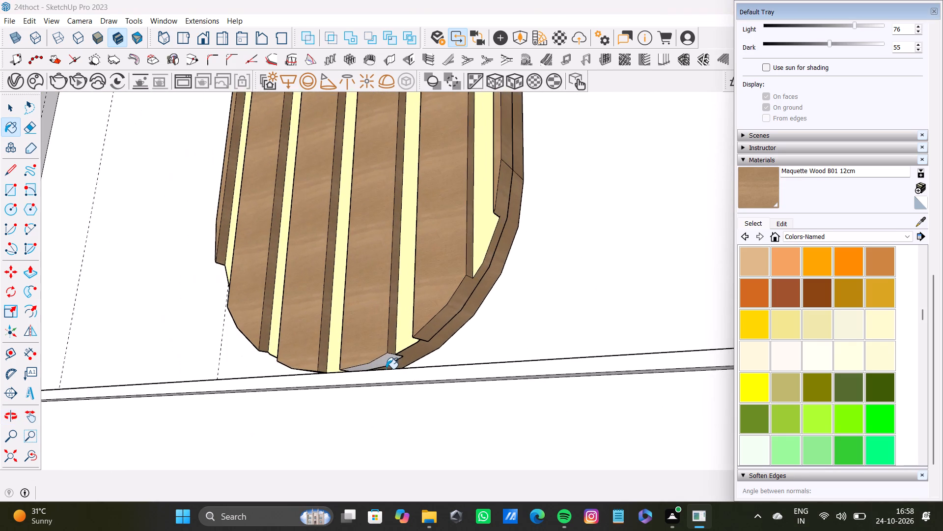
shift+scroll(386, 369, up, 2)
shift+click(382, 364)
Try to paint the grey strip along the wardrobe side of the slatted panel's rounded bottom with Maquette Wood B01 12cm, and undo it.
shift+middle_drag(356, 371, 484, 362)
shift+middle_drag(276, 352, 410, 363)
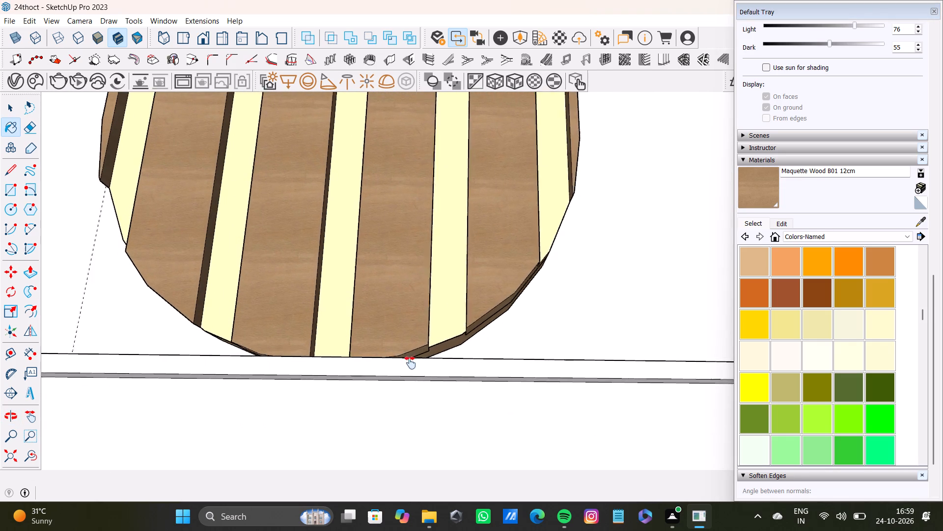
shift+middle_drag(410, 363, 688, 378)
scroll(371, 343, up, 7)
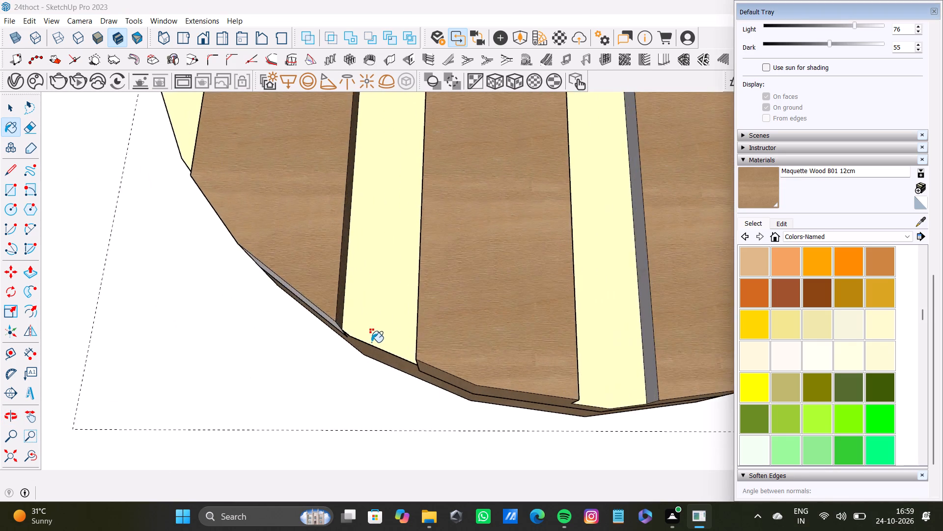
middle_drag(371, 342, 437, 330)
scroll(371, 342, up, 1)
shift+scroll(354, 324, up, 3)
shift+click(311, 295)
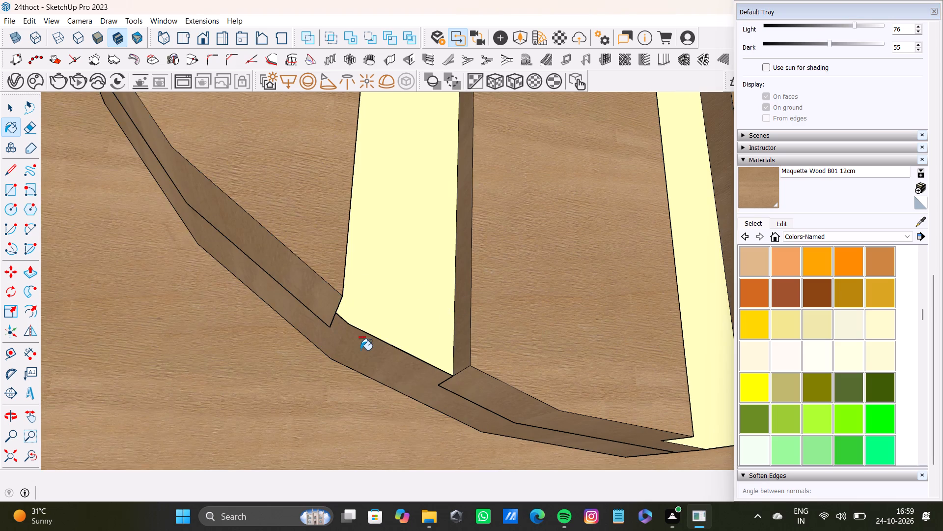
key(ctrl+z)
Paint three grey slat sides and the wardrobe-side curved and straight edge strips of the slatted panel together with Maquette Wood B01 12cm.
key(space)
click(459, 339)
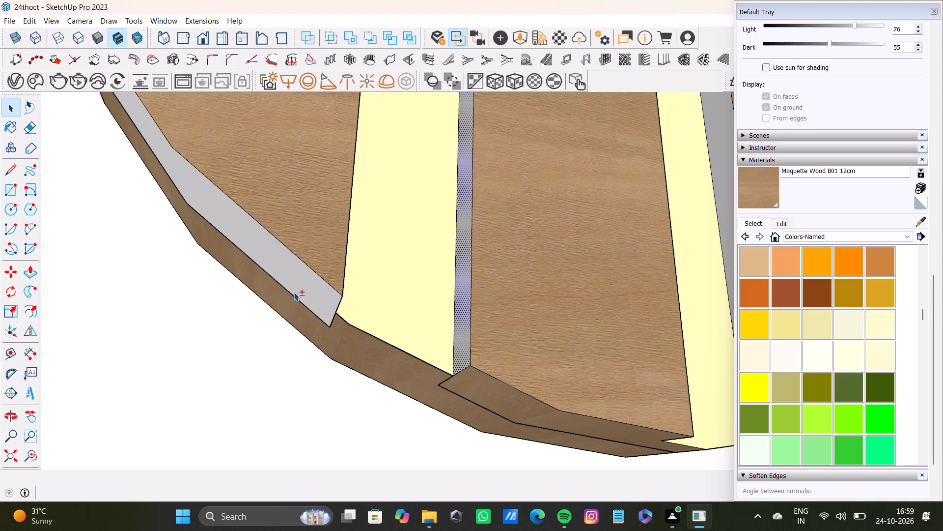
shift+click(299, 289)
shift+middle_drag(281, 148, 520, 424)
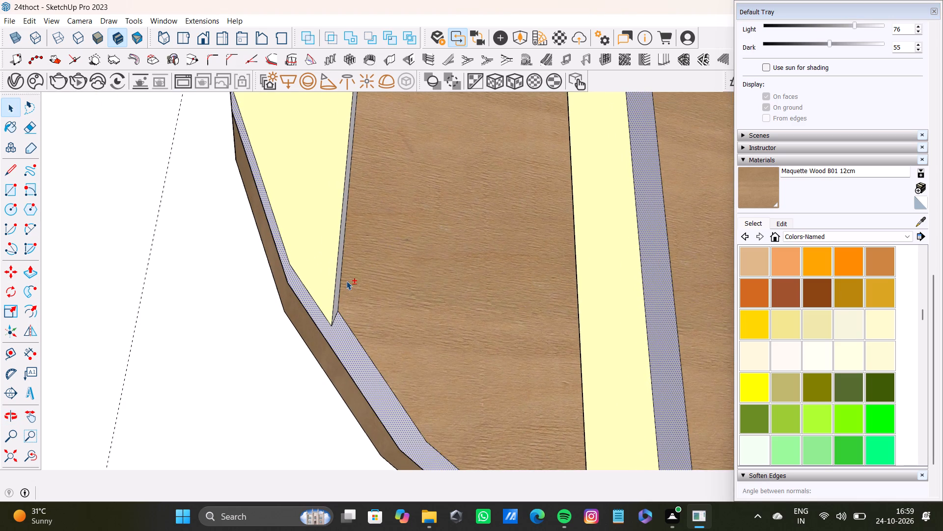
middle_drag(353, 302, 253, 321)
middle_drag(291, 311, 489, 352)
shift+scroll(424, 326, up, 3)
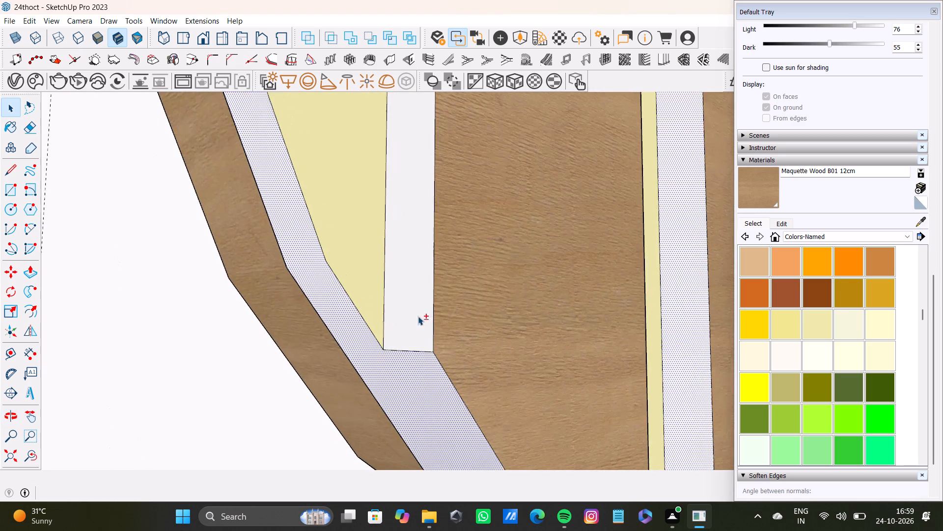
shift+click(410, 301)
shift+scroll(410, 301, down, 8)
shift+middle_drag(406, 297, 422, 373)
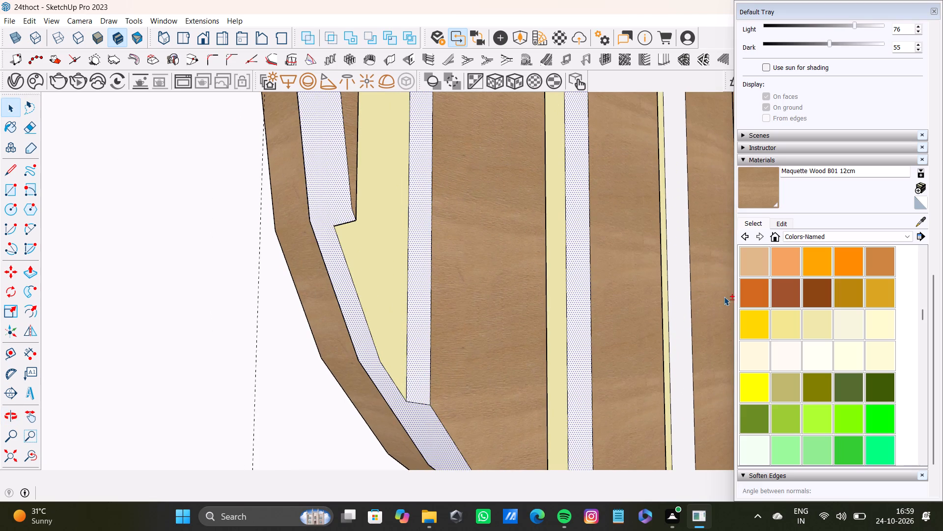
shift+click(685, 314)
shift+scroll(681, 317, down, 8)
shift+scroll(556, 249, up, 7)
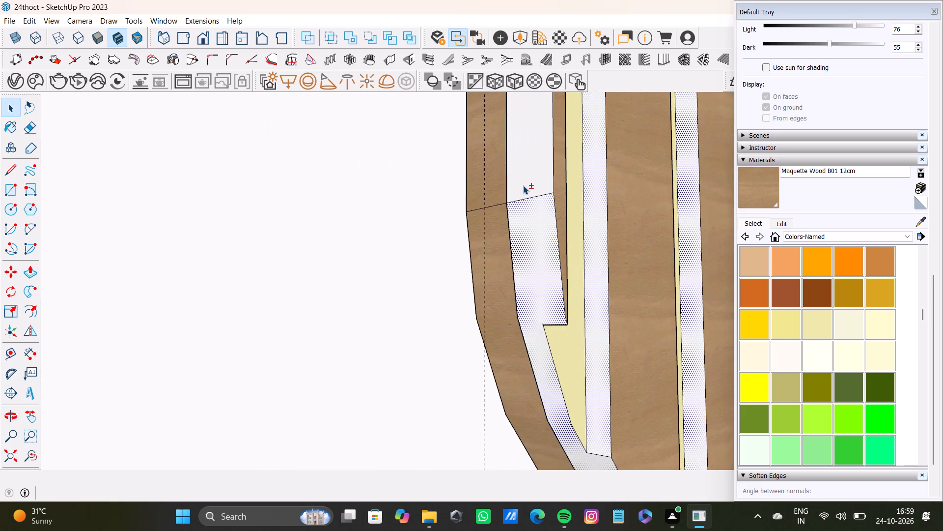
shift+click(523, 185)
shift+scroll(524, 186, down, 8)
shift+middle_drag(614, 229, 482, 351)
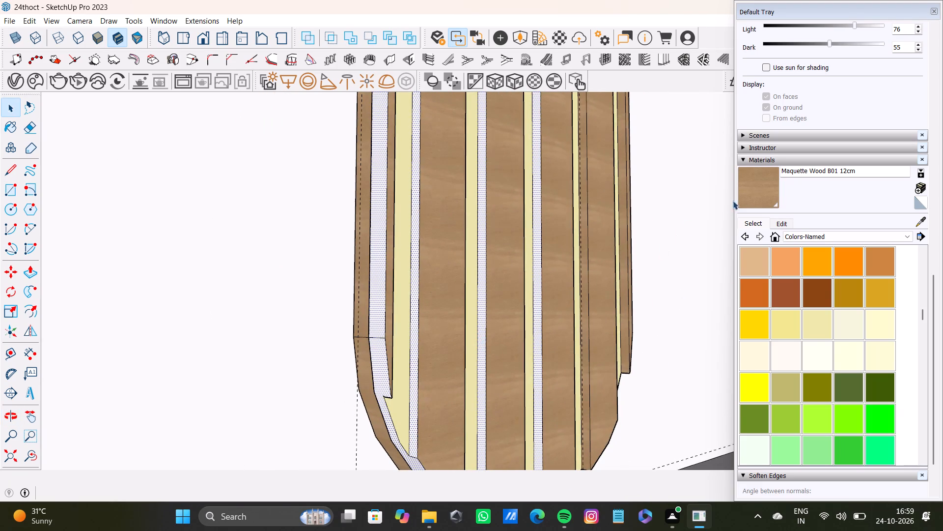
click(755, 191)
click(380, 206)
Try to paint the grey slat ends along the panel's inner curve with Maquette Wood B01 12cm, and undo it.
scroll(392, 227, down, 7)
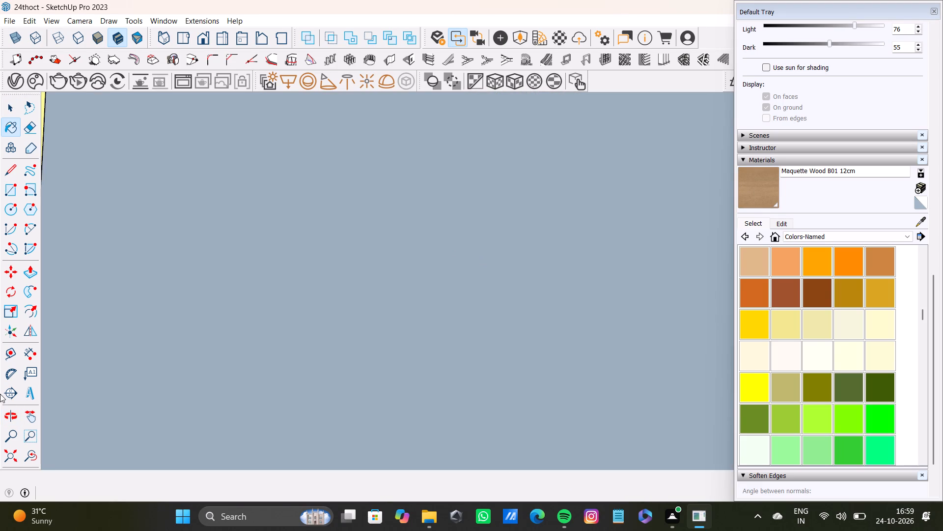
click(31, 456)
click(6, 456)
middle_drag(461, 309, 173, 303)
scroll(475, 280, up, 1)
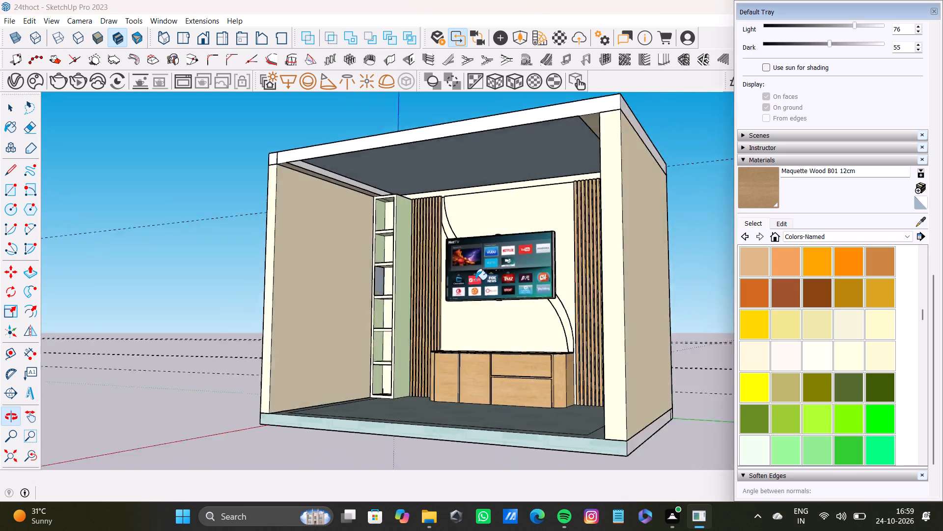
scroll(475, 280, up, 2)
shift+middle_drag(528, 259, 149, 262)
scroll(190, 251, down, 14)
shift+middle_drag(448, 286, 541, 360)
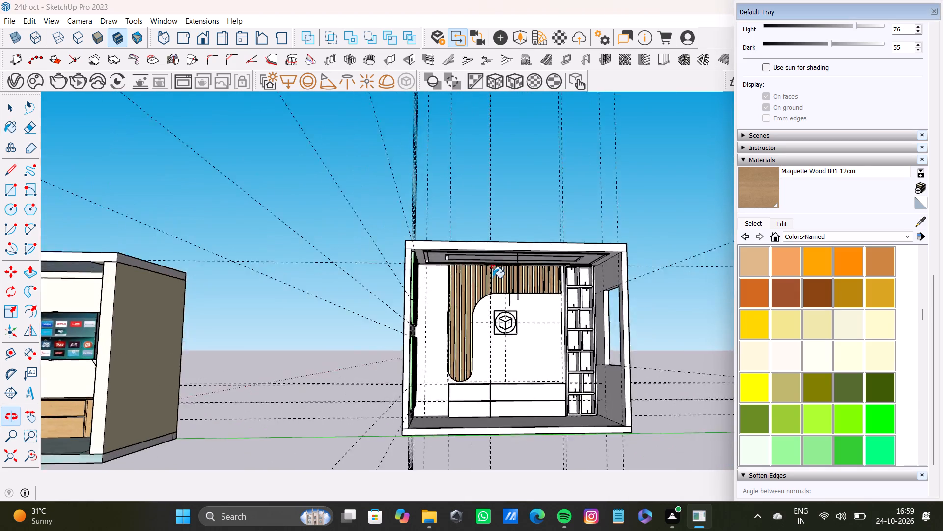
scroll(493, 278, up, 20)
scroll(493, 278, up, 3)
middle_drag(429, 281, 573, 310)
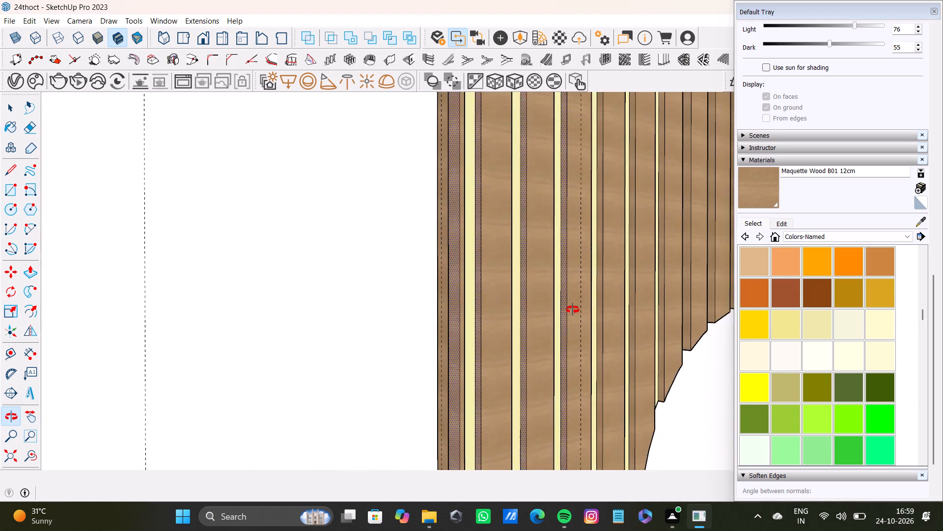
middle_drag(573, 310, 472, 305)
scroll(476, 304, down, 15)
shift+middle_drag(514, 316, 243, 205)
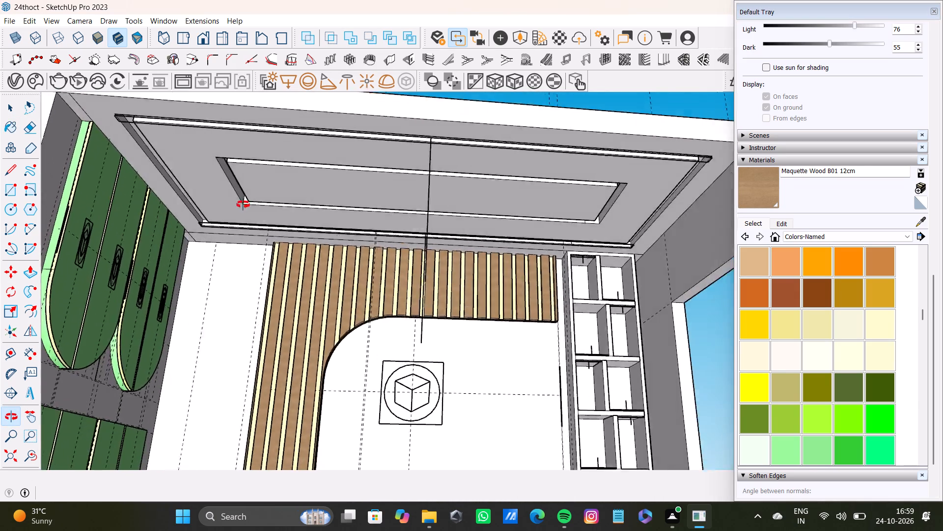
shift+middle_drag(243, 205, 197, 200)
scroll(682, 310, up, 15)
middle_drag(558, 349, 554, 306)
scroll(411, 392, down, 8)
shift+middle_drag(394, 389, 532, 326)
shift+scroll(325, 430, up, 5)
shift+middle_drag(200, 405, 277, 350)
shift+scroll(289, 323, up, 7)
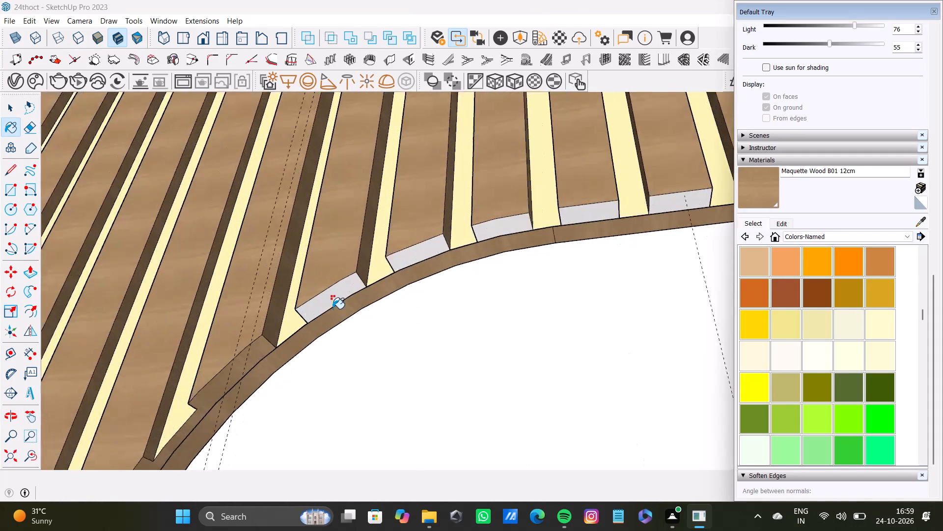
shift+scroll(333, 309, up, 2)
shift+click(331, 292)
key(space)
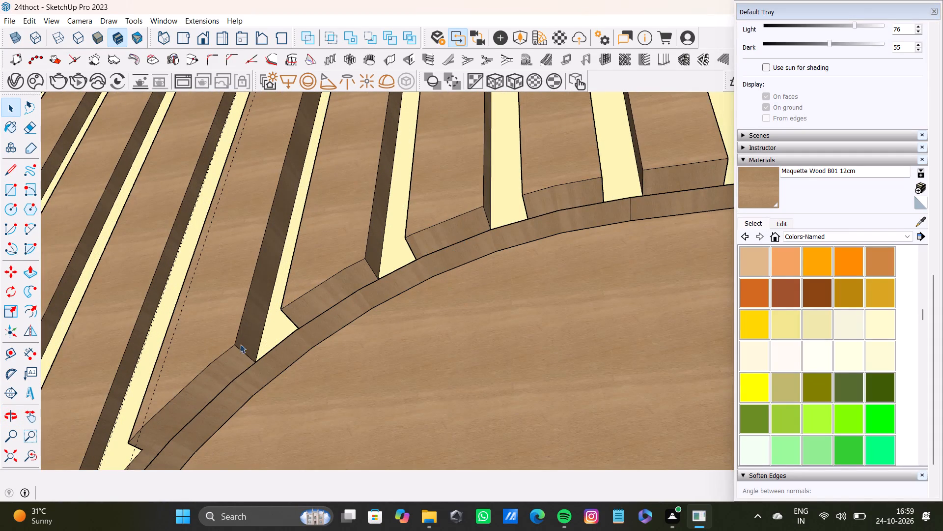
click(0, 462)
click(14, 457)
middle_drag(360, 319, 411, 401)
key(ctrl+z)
Select eight grey slat ends from the panel's inner curve onward along its straight lower edge and paint them with Maquette Wood B01 12cm.
scroll(606, 318, up, 1)
shift+middle_drag(608, 317, 365, 352)
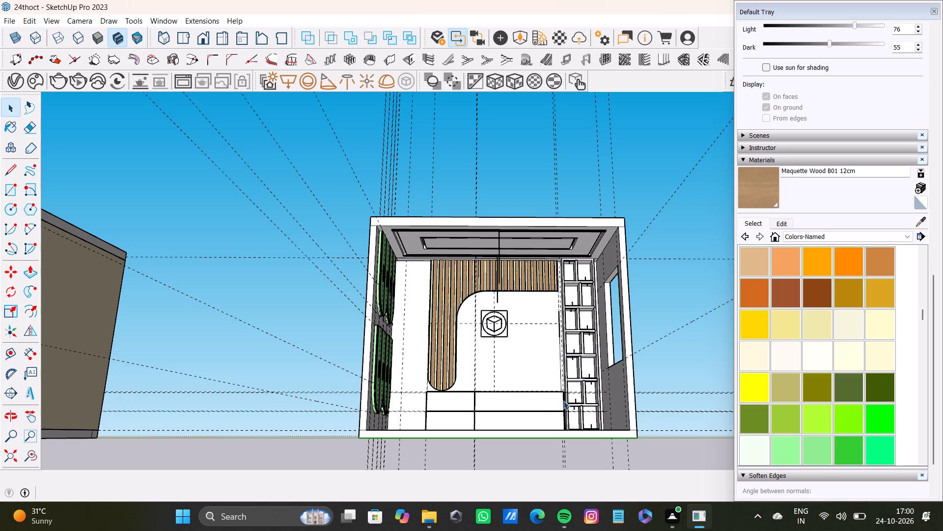
scroll(589, 266, up, 7)
scroll(526, 265, up, 20)
scroll(526, 265, up, 7)
middle_drag(447, 313, 432, 232)
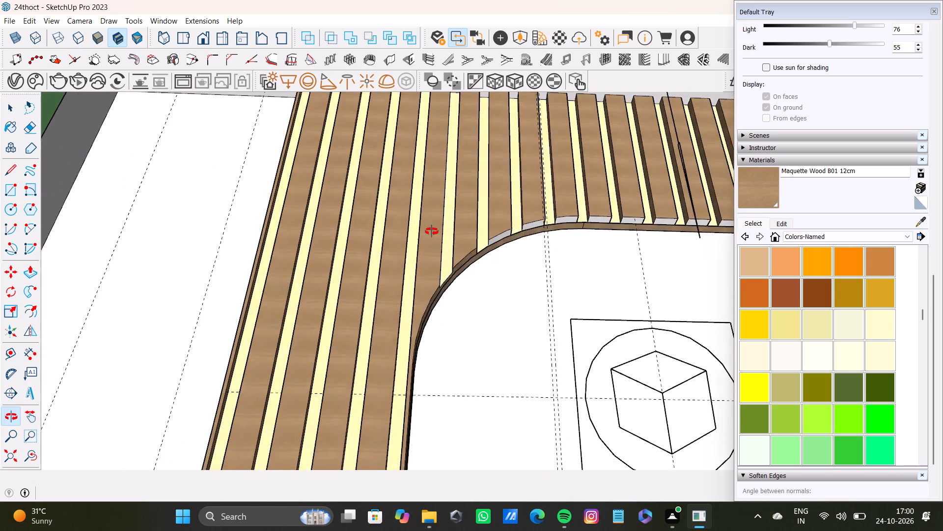
middle_drag(432, 232, 380, 232)
scroll(488, 225, up, 9)
key(space)
click(511, 242)
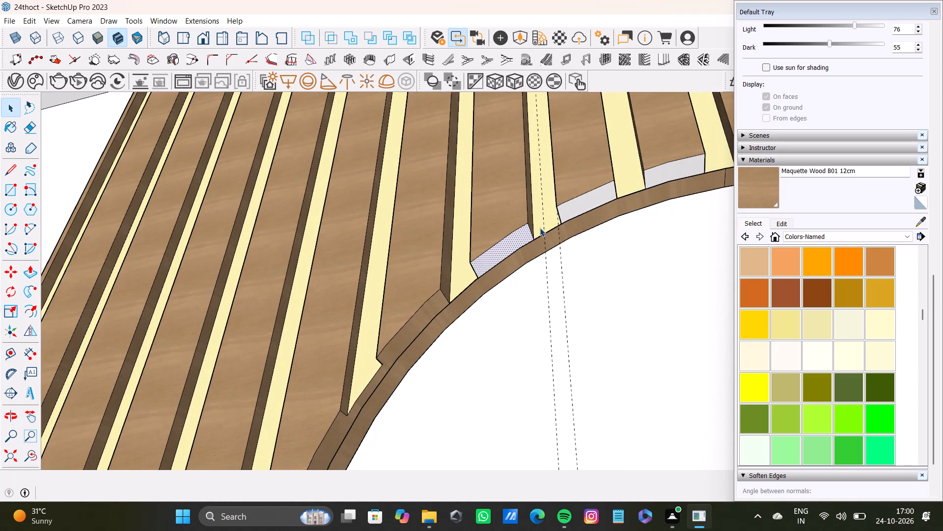
shift+click(589, 201)
shift+middle_drag(646, 191, 552, 225)
shift+click(563, 208)
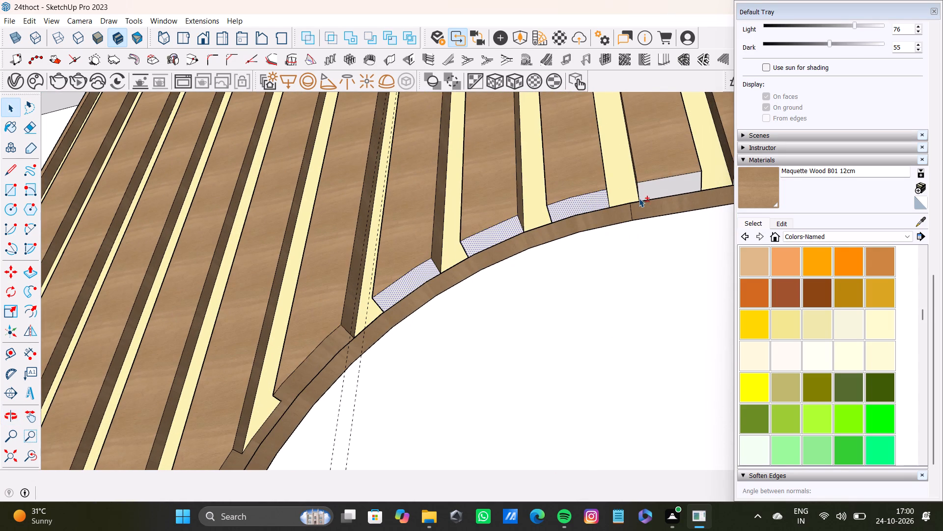
shift+click(656, 187)
shift+middle_drag(677, 188, 426, 230)
shift+click(518, 212)
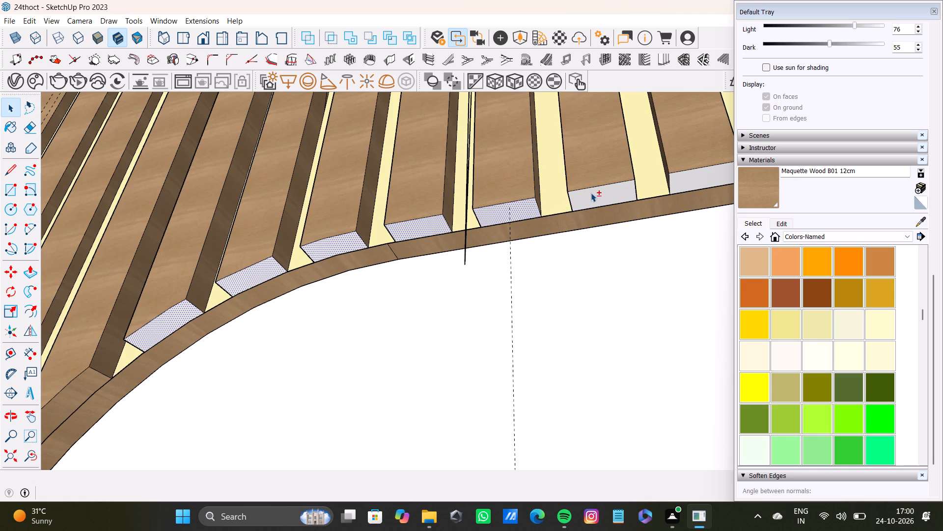
shift+click(591, 193)
shift+scroll(642, 207, up, 1)
shift+middle_drag(642, 207, 523, 247)
shift+click(584, 215)
shift+click(685, 199)
shift+click(768, 189)
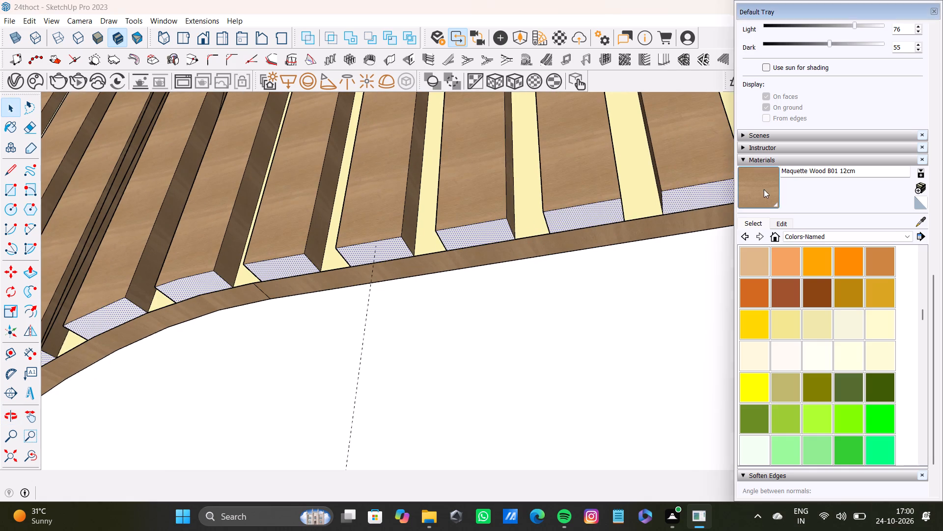
shift+click(690, 197)
Paint the remaining eight grey slat ends of the straight lower edge, up to the shelf-side corner, with Maquette Wood B01 12cm.
shift+scroll(469, 276, down, 12)
scroll(574, 272, up, 1)
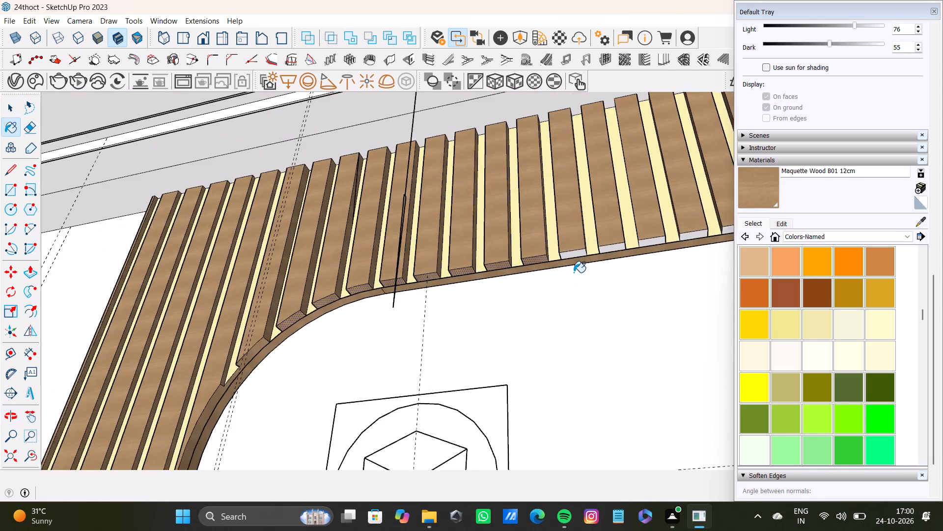
scroll(575, 270, down, 7)
shift+middle_drag(577, 269, 493, 266)
key(space)
scroll(451, 270, up, 7)
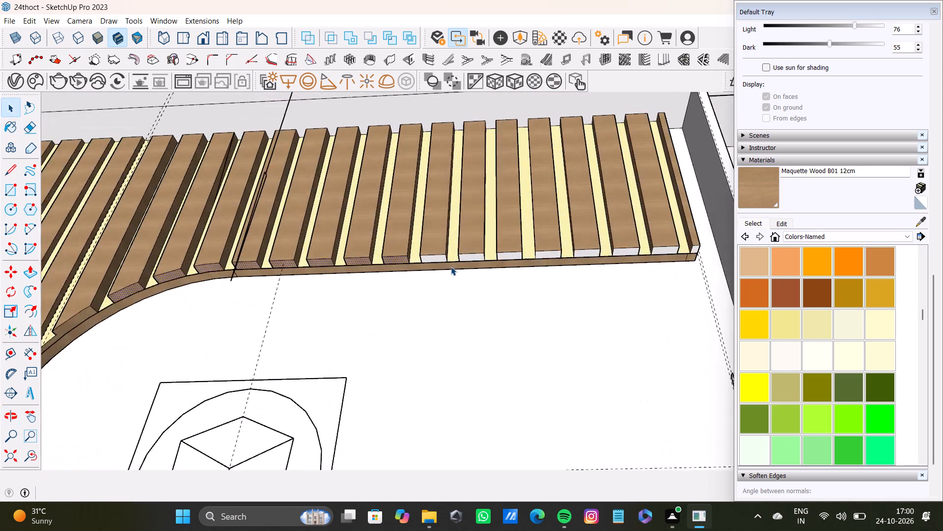
scroll(451, 266, up, 3)
click(435, 256)
shift+click(480, 250)
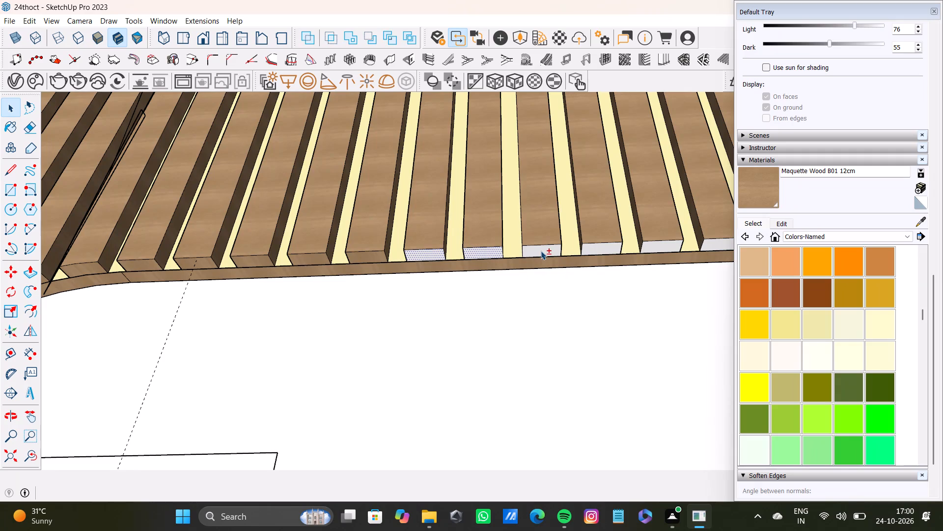
shift+click(541, 251)
shift+click(608, 249)
shift+click(659, 245)
shift+middle_drag(663, 242, 608, 252)
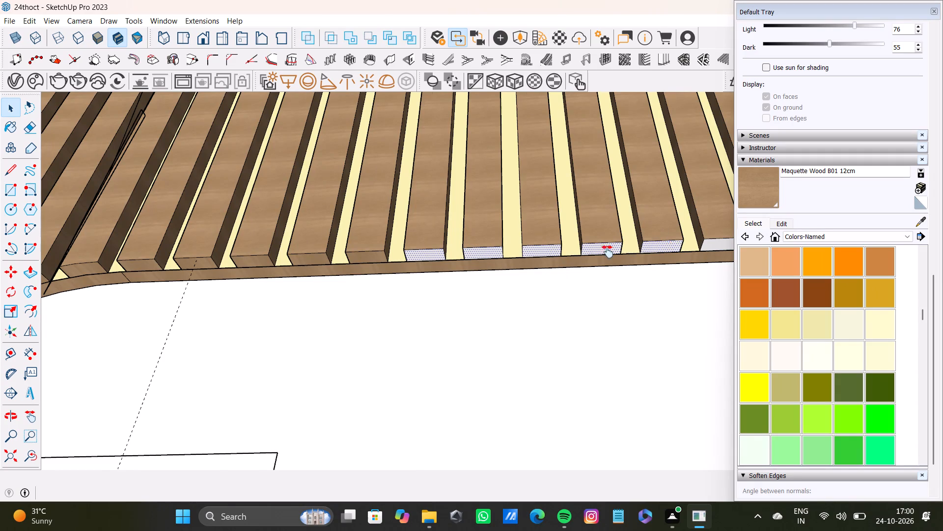
shift+middle_drag(608, 252, 526, 265)
shift+click(582, 265)
shift+click(645, 262)
shift+click(695, 263)
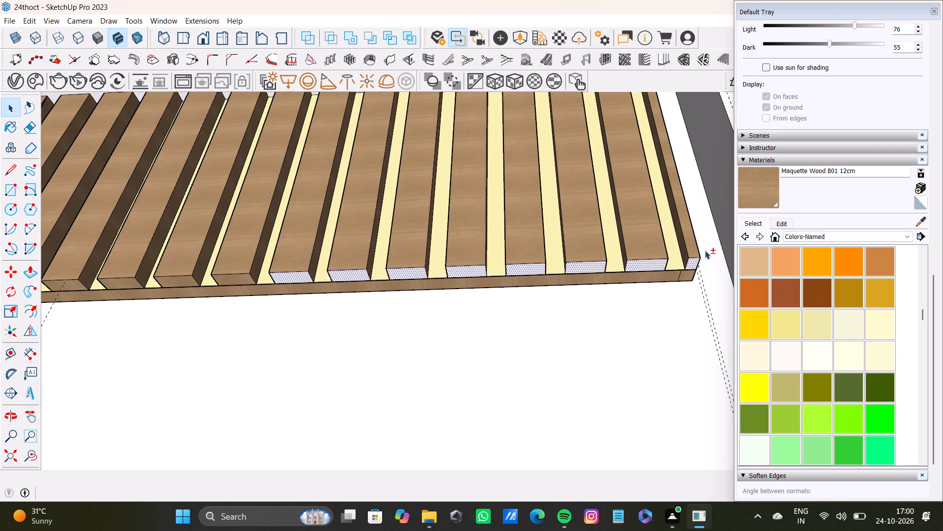
shift+click(755, 203)
shift+click(692, 265)
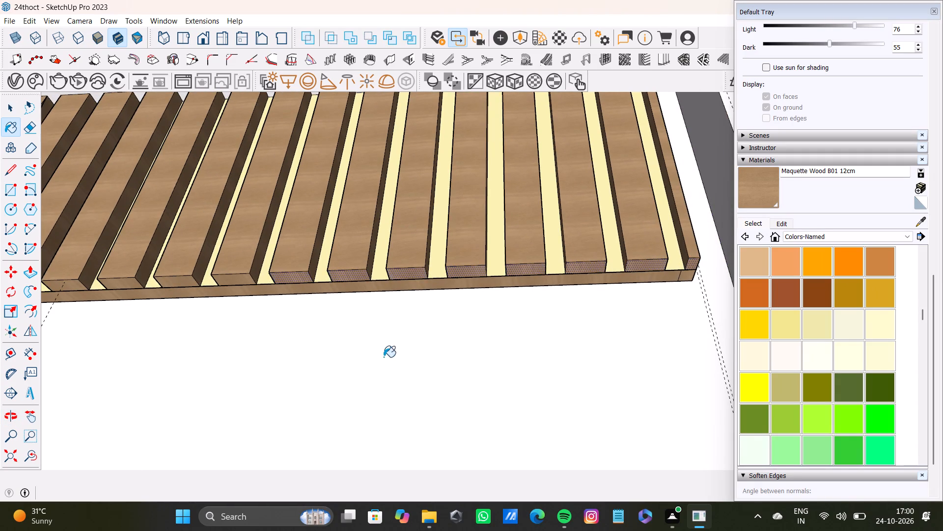
scroll(383, 358, down, 8)
key(space)
Paint the remaining grey slat side in the panel's horizontal section near the shelving with Maquette Wood B01 12cm.
click(31, 459)
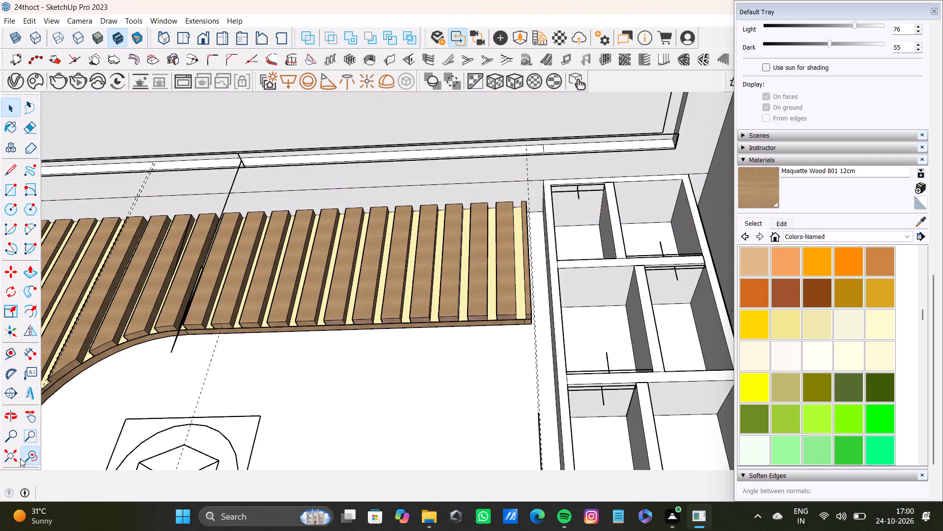
click(20, 457)
shift+middle_drag(583, 271, 416, 406)
scroll(474, 349, up, 8)
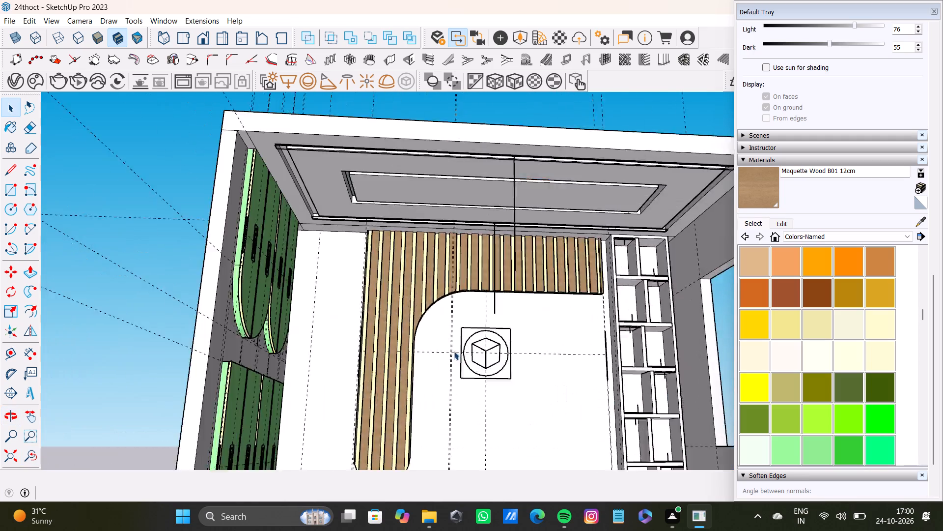
scroll(450, 354, down, 5)
middle_drag(444, 363, 385, 295)
scroll(541, 312, up, 8)
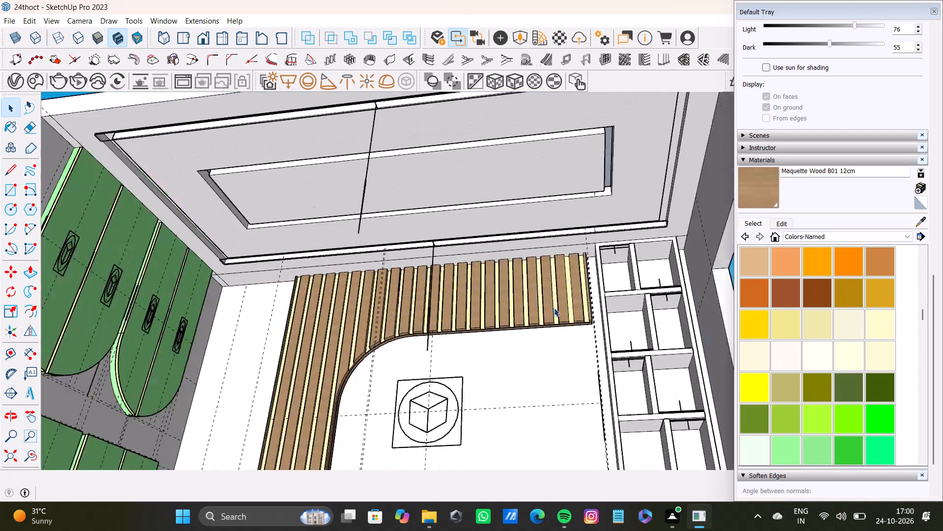
scroll(554, 308, up, 3)
middle_drag(541, 307, 441, 309)
scroll(538, 289, up, 13)
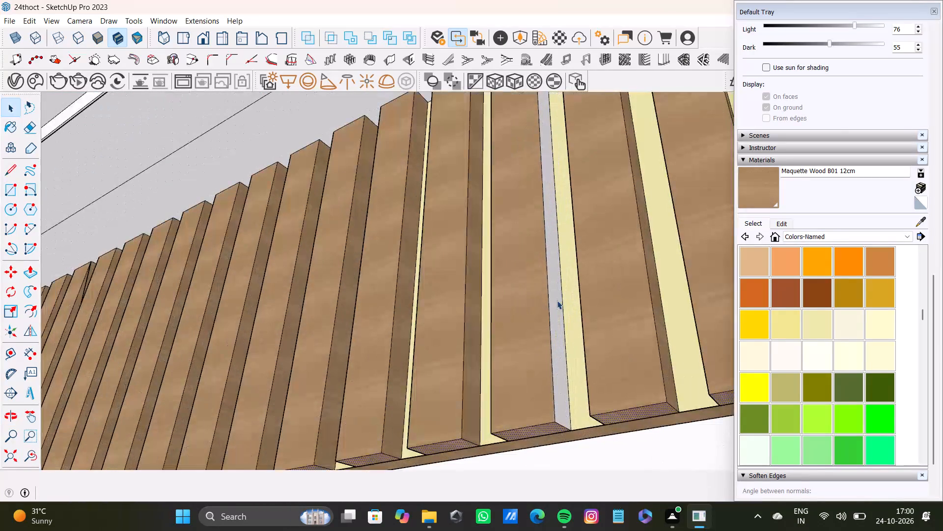
click(557, 304)
click(744, 193)
click(552, 314)
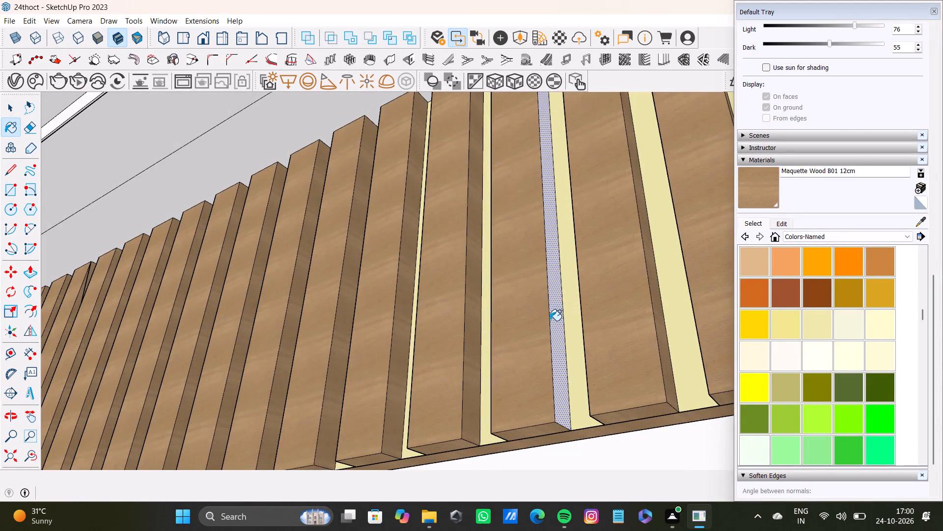
Paint the small grey face at the top of the slatted panel's outer end with Maquette Wood B01 12cm.
scroll(548, 325, down, 8)
shift+middle_drag(535, 357, 653, 376)
scroll(653, 376, down, 1)
middle_drag(458, 352, 649, 364)
scroll(506, 378, down, 4)
shift+middle_drag(484, 384, 626, 365)
shift+scroll(626, 365, down, 1)
middle_drag(416, 359, 472, 380)
scroll(465, 380, down, 1)
scroll(230, 216, up, 5)
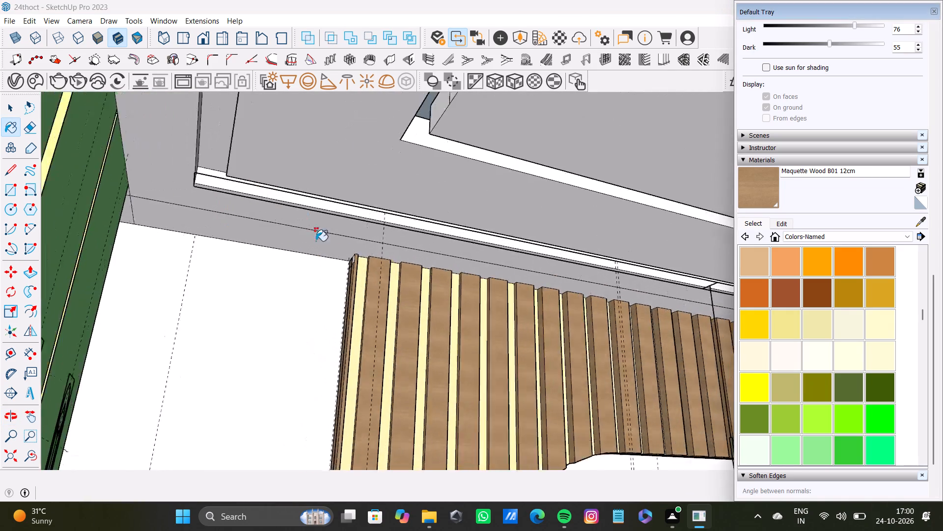
scroll(316, 241, up, 16)
click(371, 269)
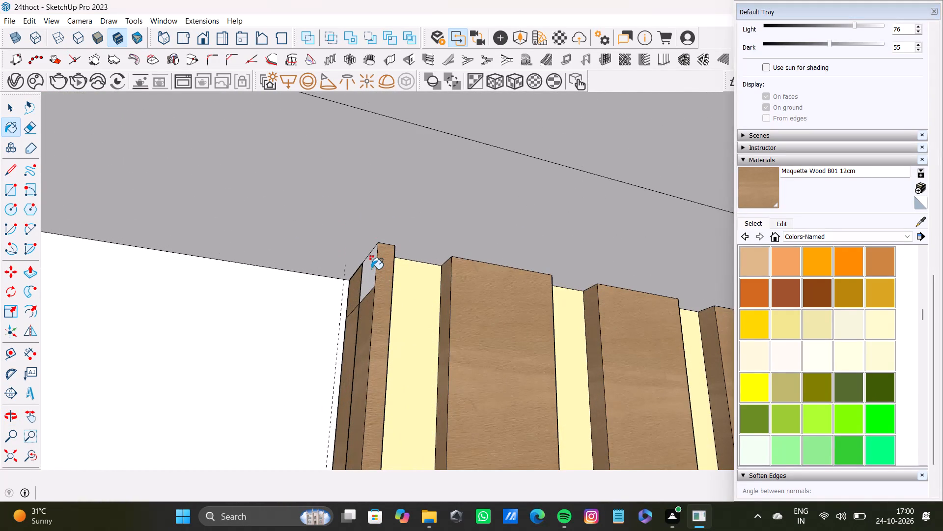
key(ctrl+z)
key(space)
click(370, 273)
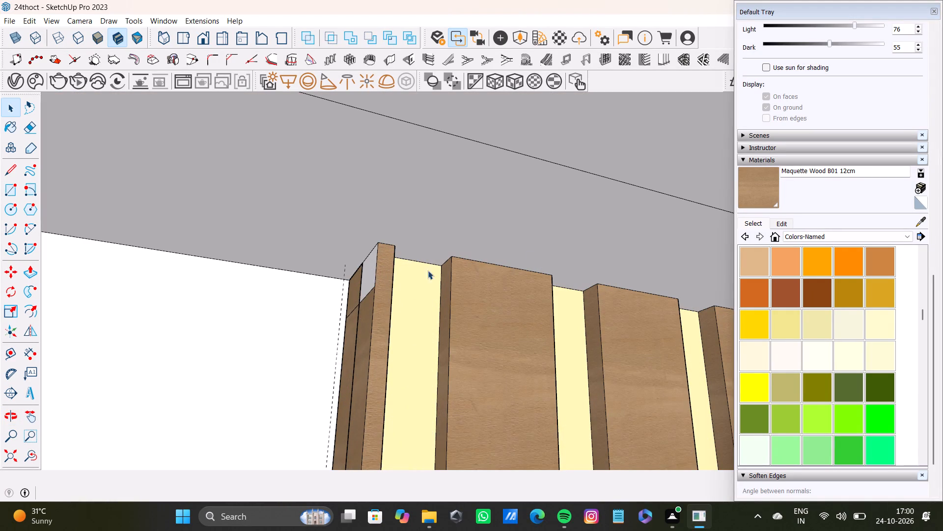
click(756, 184)
click(370, 267)
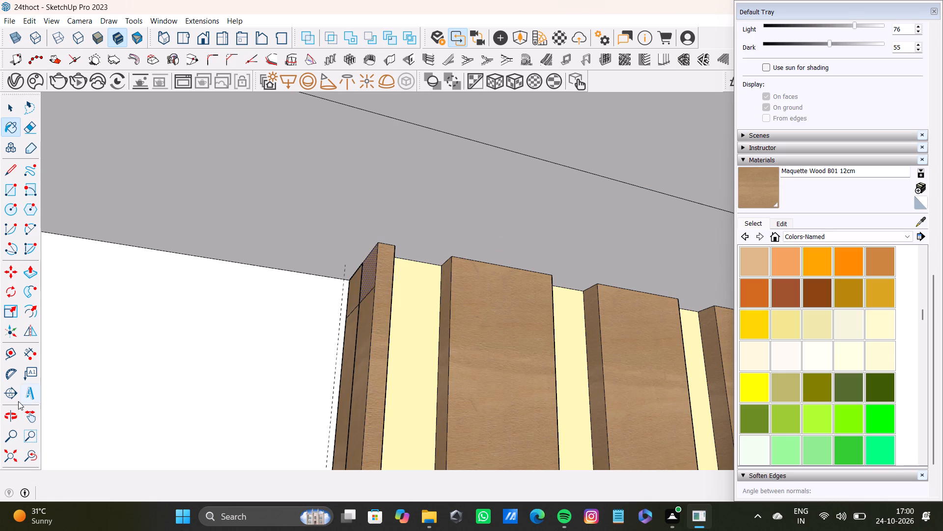
Examine the whole room from several angles to check the finished slatted panel against the ceiling, cabinet and shelving.
click(13, 455)
scroll(159, 422, up, 1)
scroll(361, 345, down, 5)
middle_drag(412, 331, 61, 354)
scroll(217, 352, up, 3)
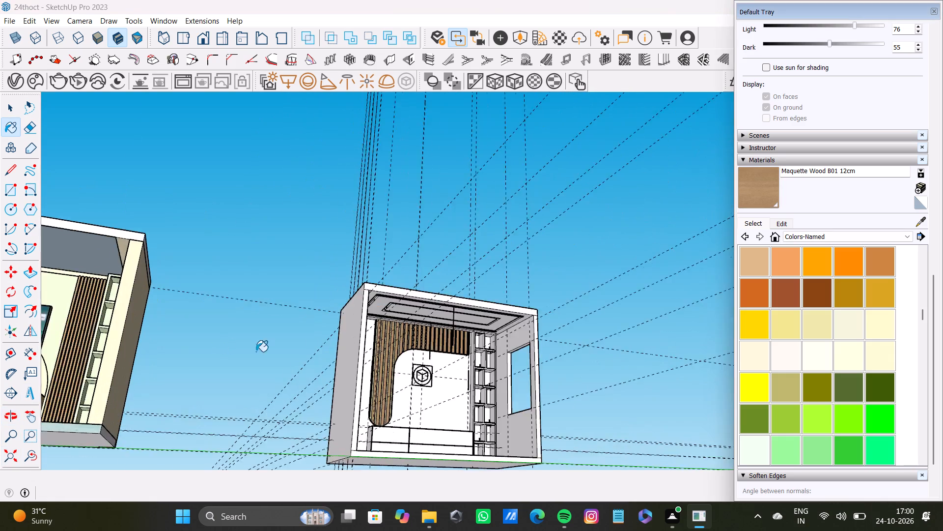
scroll(256, 352, up, 3)
middle_drag(310, 352, 175, 348)
key(space)
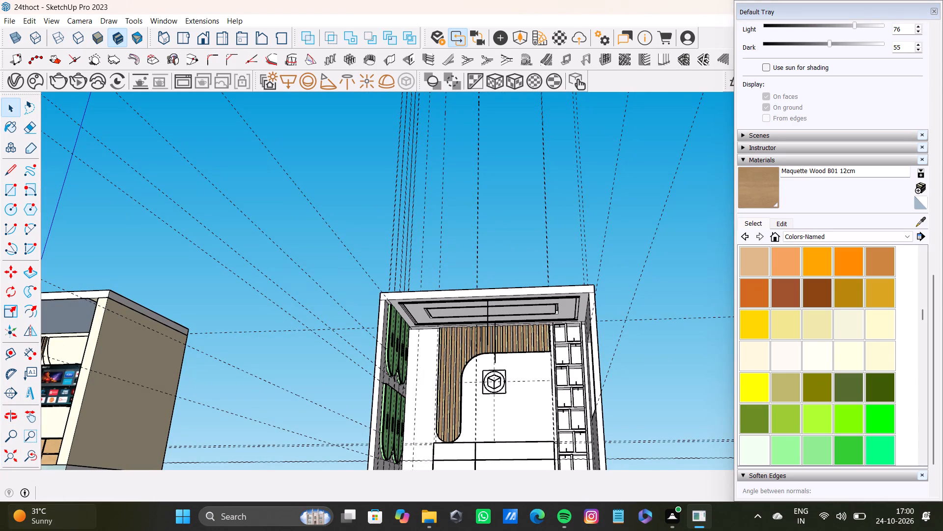
click(501, 217)
scroll(460, 293, down, 8)
middle_drag(460, 294, 460, 210)
scroll(475, 237, up, 18)
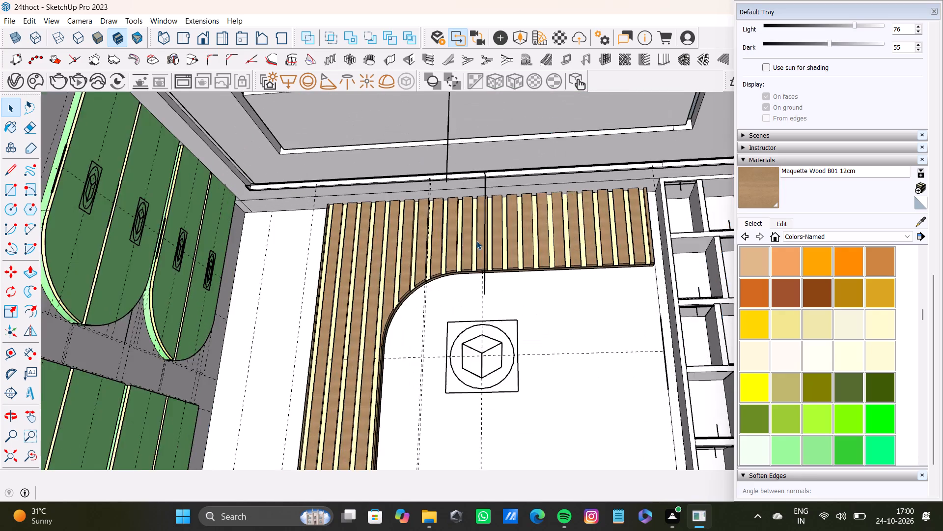
scroll(477, 240, down, 8)
shift+middle_drag(476, 230, 450, 315)
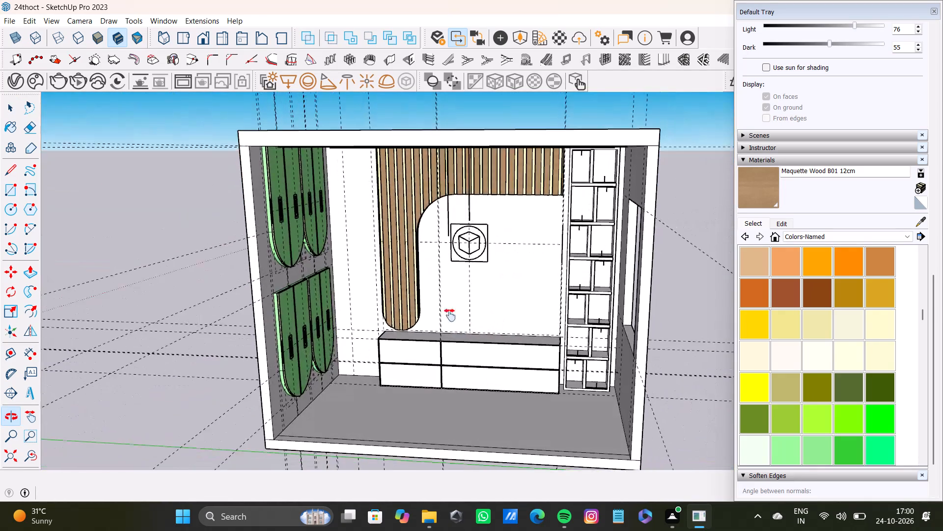
shift+middle_drag(450, 315, 494, 278)
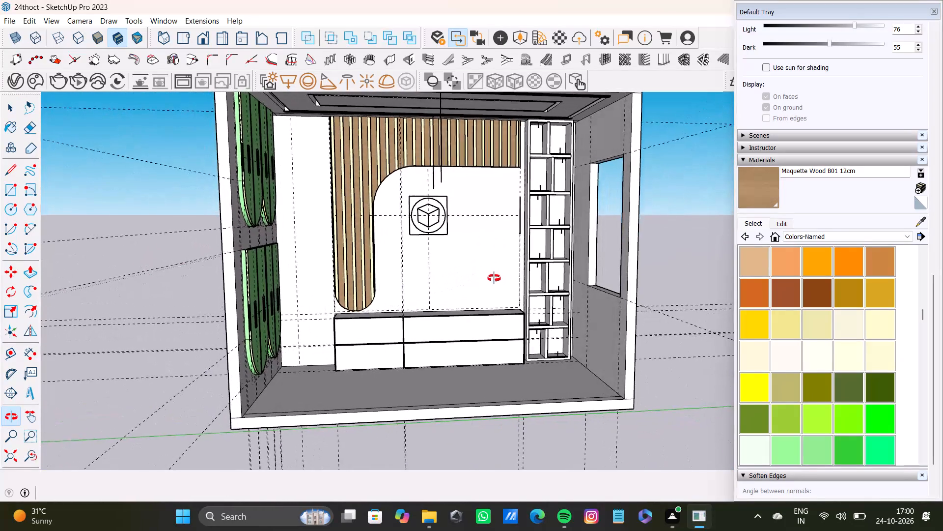
shift+middle_drag(494, 278, 456, 290)
scroll(413, 342, up, 6)
scroll(413, 342, down, 4)
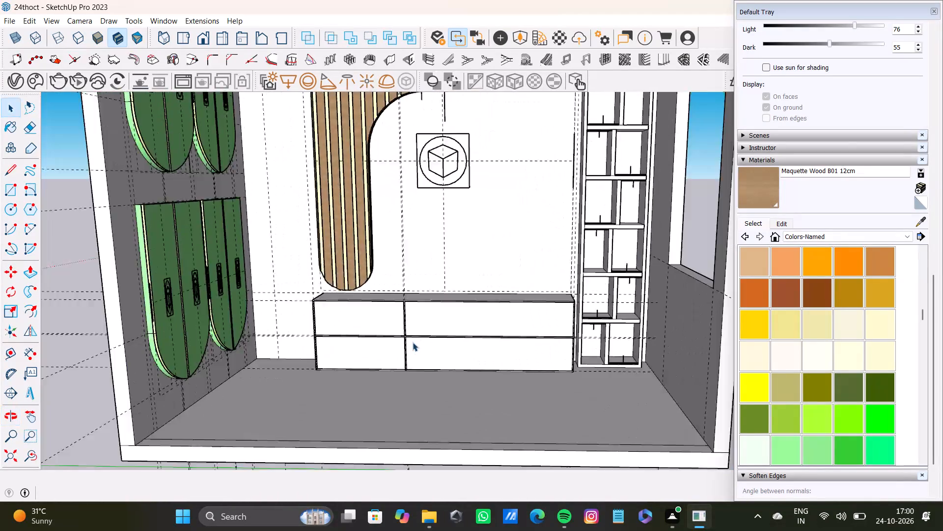
scroll(413, 342, down, 4)
shift+middle_drag(413, 342, 491, 340)
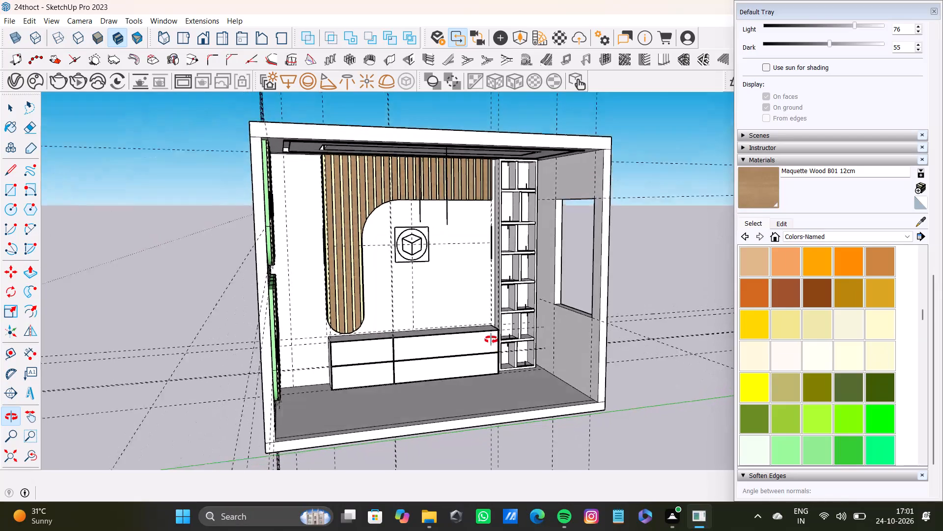
shift+middle_drag(491, 340, 385, 307)
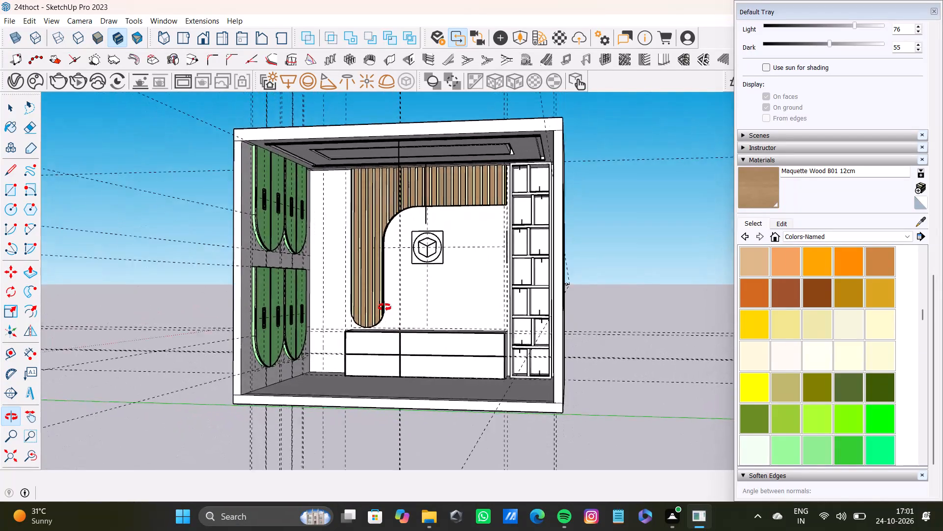
shift+middle_drag(385, 307, 395, 396)
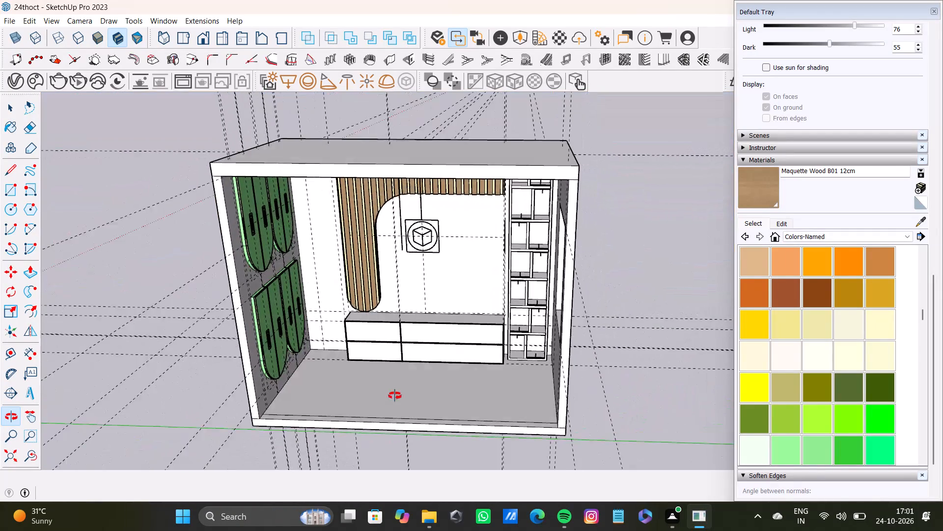
shift+middle_drag(395, 396, 410, 357)
Select the shelving unit's front frame and divider faces and paint them with 0048_PaleGoldenrod sampled from between the panel's slats.
shift+scroll(499, 299, up, 8)
shift+middle_drag(526, 252, 482, 284)
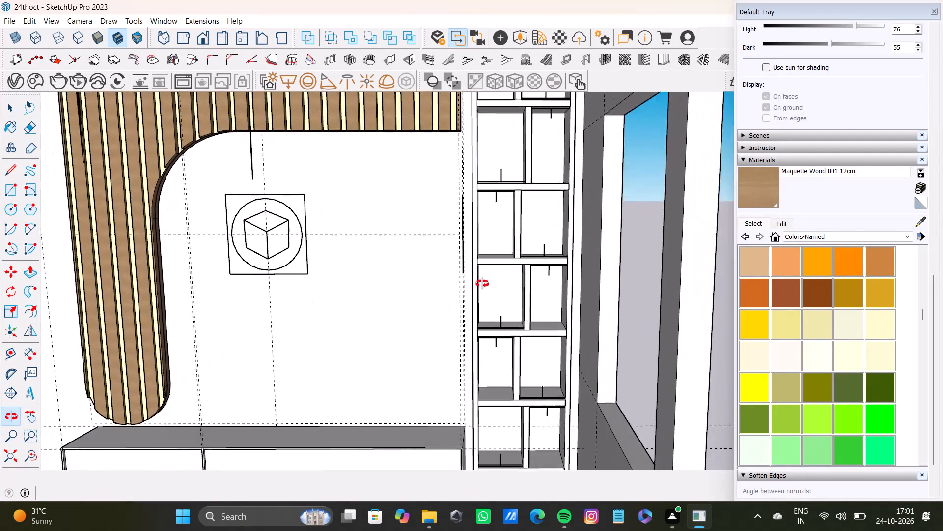
shift+middle_drag(482, 284, 484, 277)
scroll(484, 278, up, 6)
shift+click(469, 265)
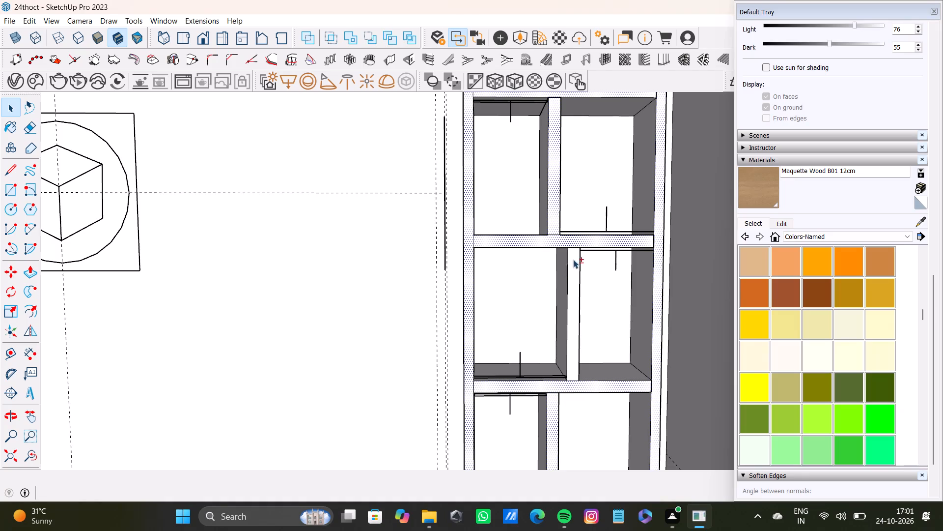
shift+click(572, 267)
shift+scroll(576, 279, down, 4)
shift+middle_drag(562, 347, 568, 237)
shift+scroll(589, 360, down, 5)
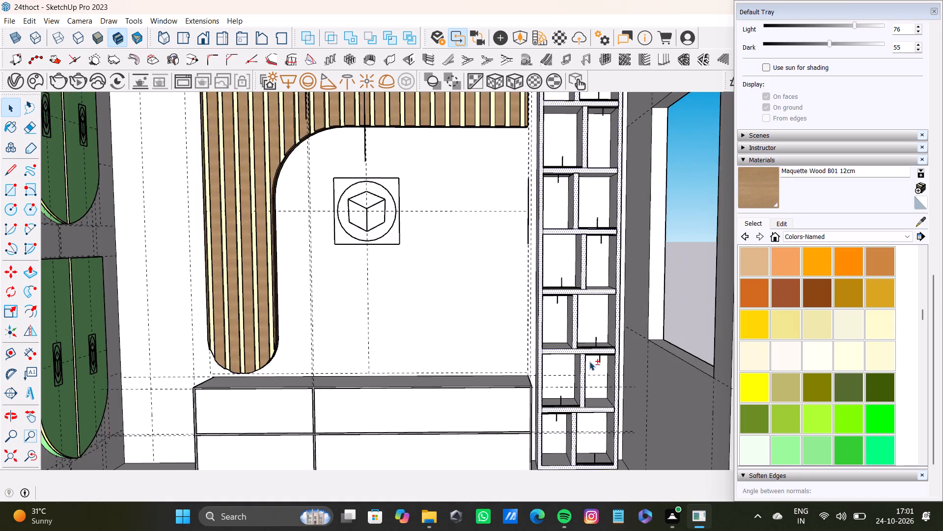
shift+middle_drag(589, 362, 550, 430)
shift+scroll(539, 329, down, 3)
shift+middle_drag(539, 285, 530, 361)
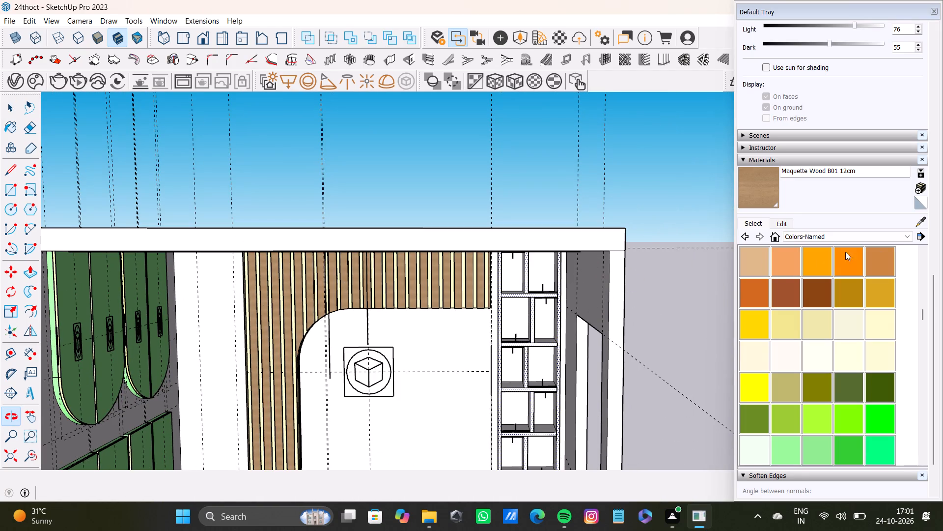
shift+click(918, 221)
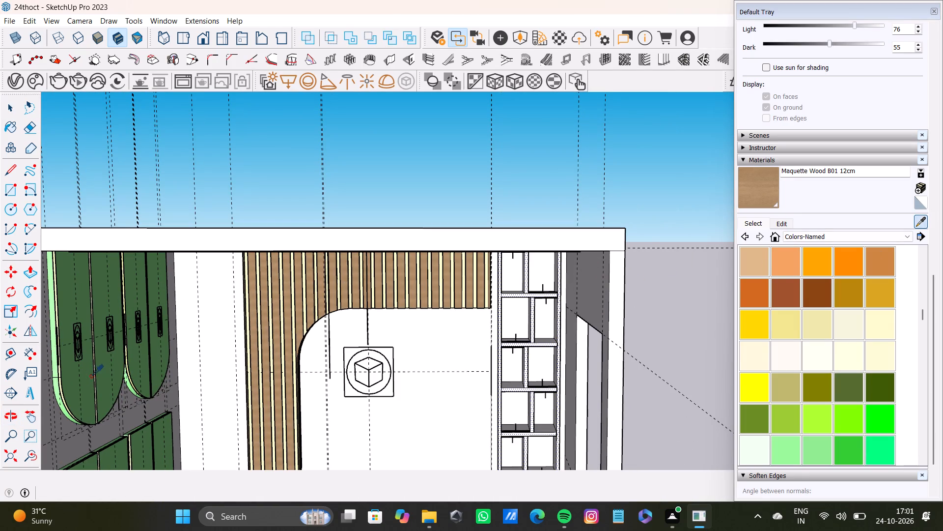
shift+scroll(283, 330, up, 2)
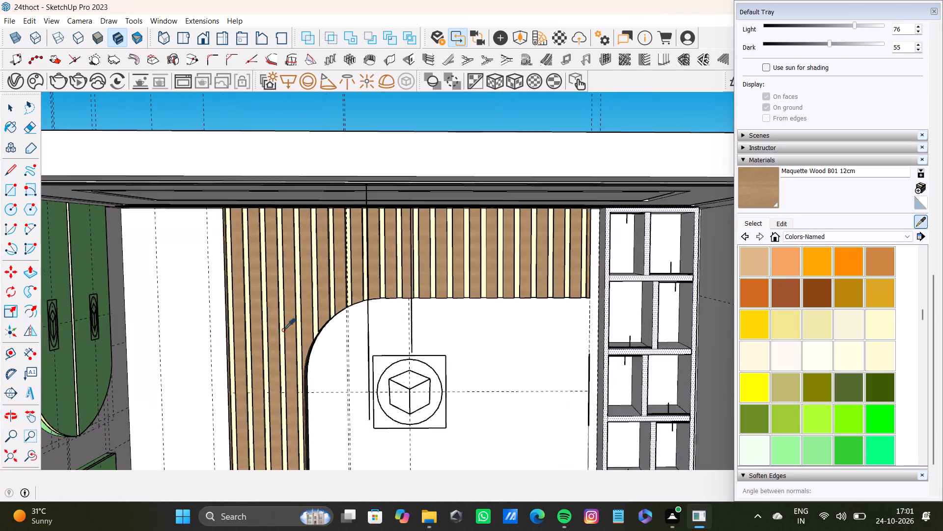
shift+scroll(283, 330, up, 8)
shift+click(281, 327)
shift+scroll(314, 326, down, 8)
shift+middle_drag(420, 316, 376, 316)
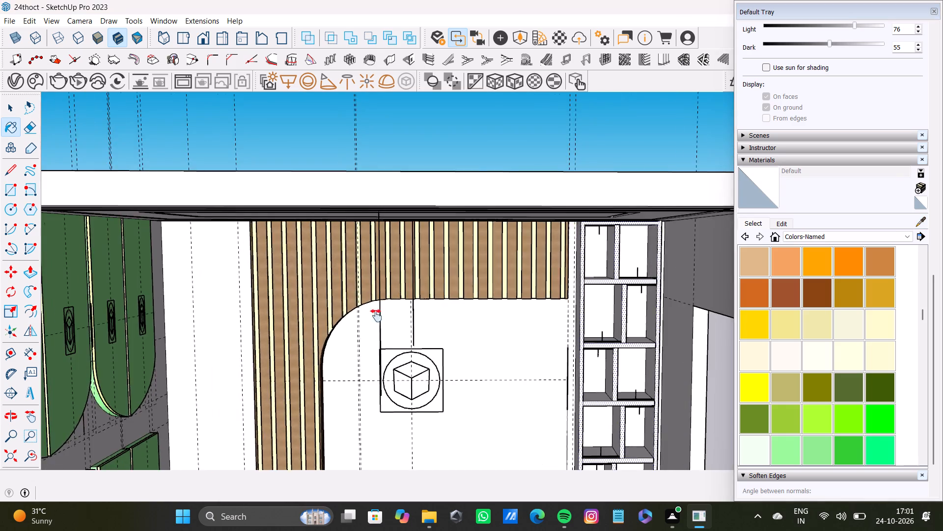
shift+middle_drag(376, 316, 231, 324)
shift+scroll(372, 341, up, 10)
shift+click(381, 267)
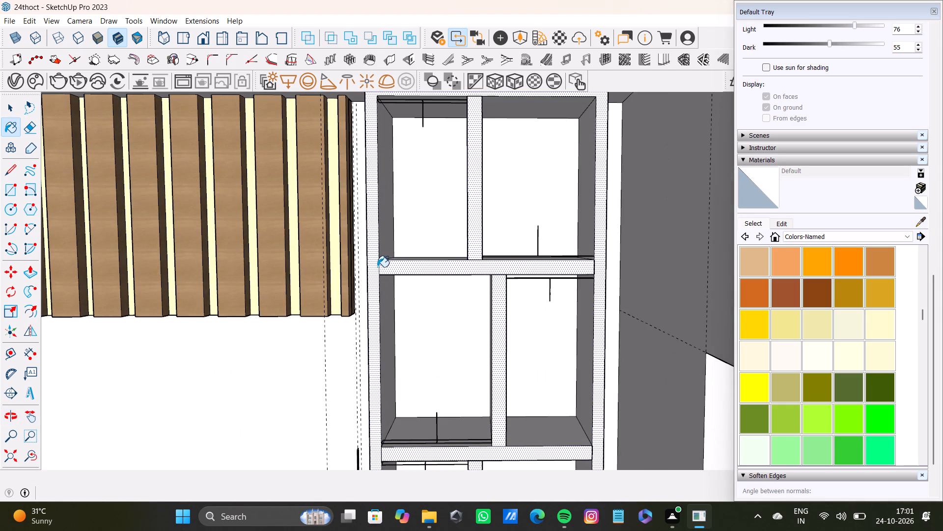
shift+click(375, 267)
shift+click(918, 221)
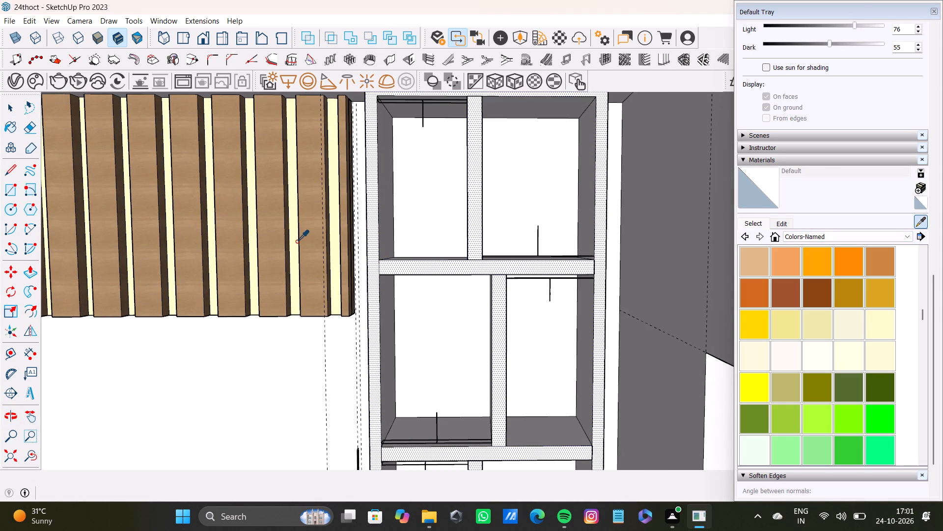
shift+click(295, 241)
shift+click(422, 265)
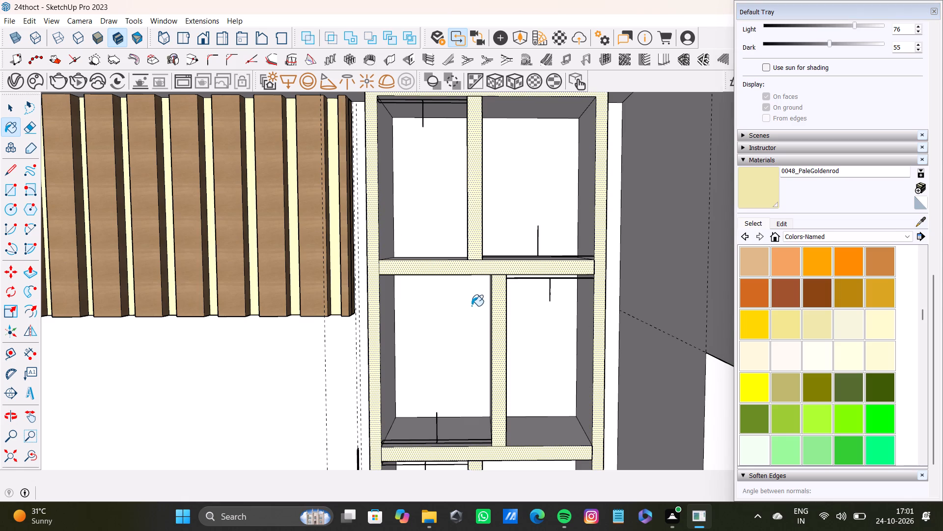
Select the back, ceiling and outer side faces inside the two compartments of the shelving's top row.
key(space)
double_click(443, 219)
middle_drag(495, 222, 496, 238)
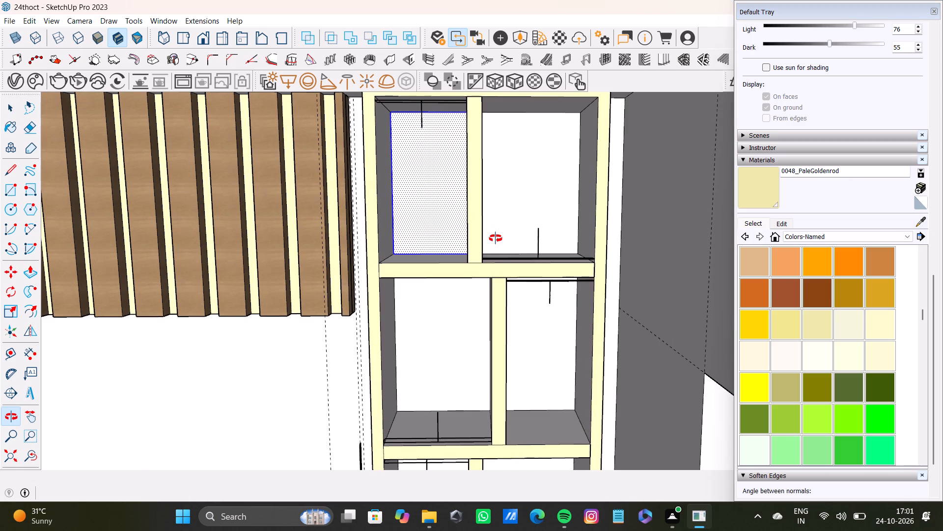
middle_drag(496, 238, 474, 209)
scroll(474, 209, down, 1)
shift+scroll(436, 206, up, 6)
shift+click(428, 214)
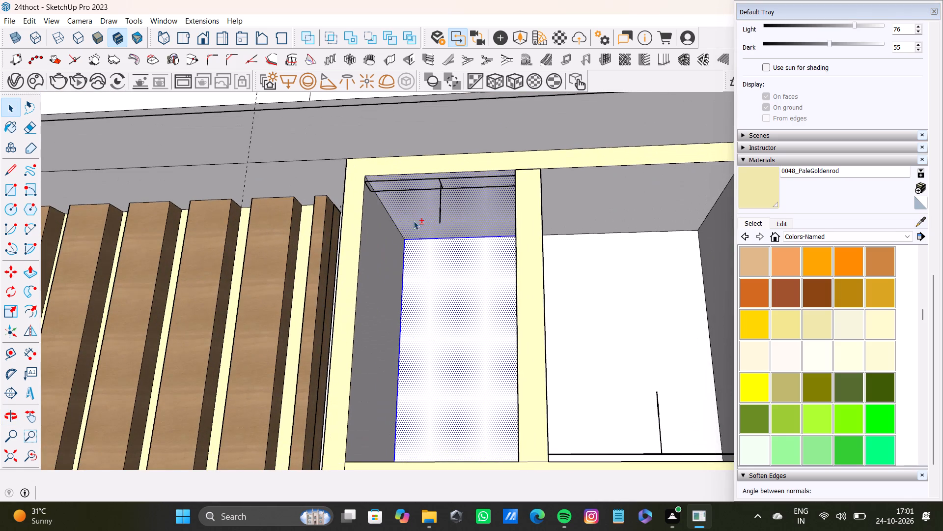
shift+click(386, 238)
shift+click(633, 196)
shift+click(625, 285)
shift+click(715, 275)
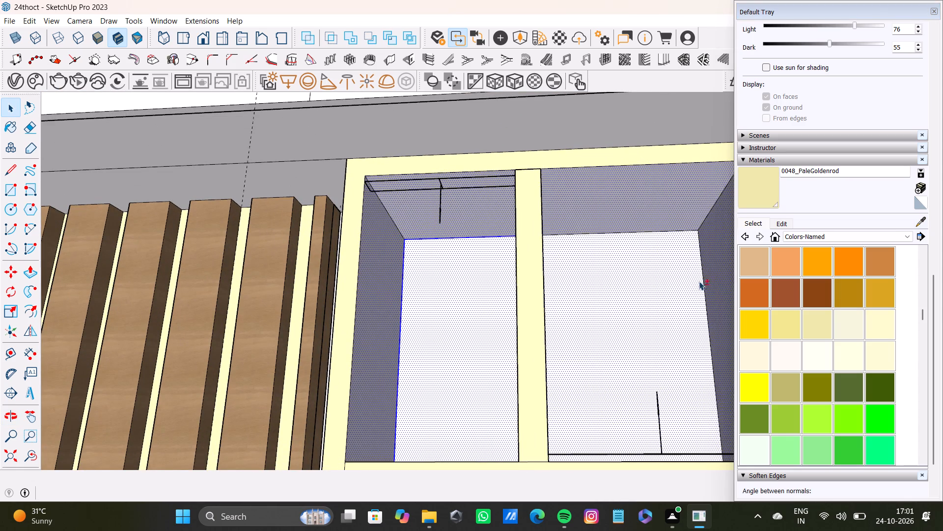
Select the ceiling, back and side faces inside the shelving's second-row compartments, plus the divider's side face in the top row.
shift+scroll(686, 281, down, 4)
shift+middle_drag(661, 305, 560, 115)
shift+click(475, 191)
shift+click(541, 200)
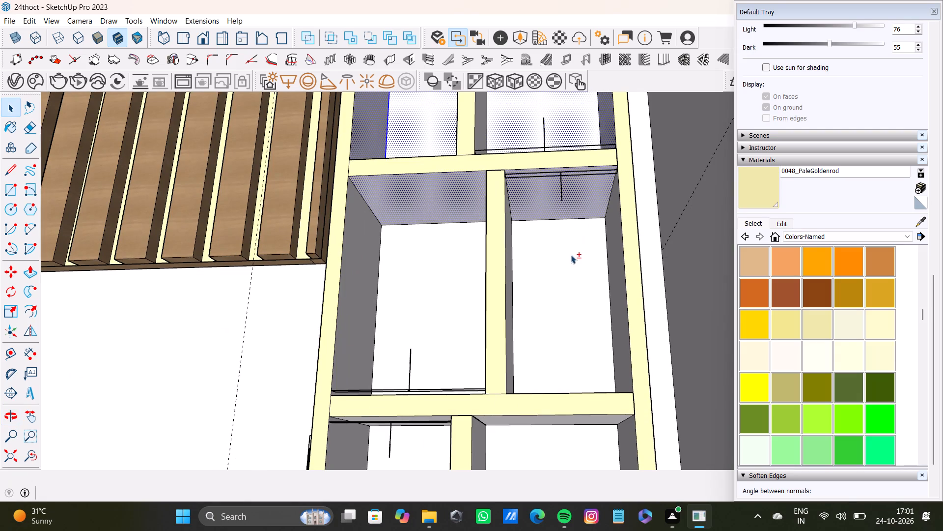
shift+click(571, 255)
shift+click(447, 278)
shift+click(352, 283)
middle_drag(426, 308, 576, 334)
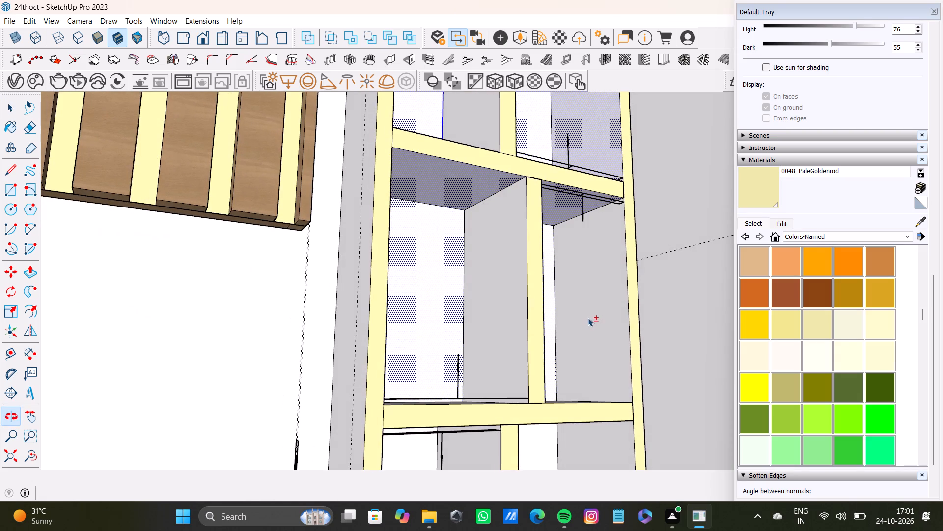
shift+click(590, 314)
shift+click(519, 309)
shift+click(481, 129)
Add the floor faces of both top-row shelving compartments to the selection.
shift+middle_drag(523, 204, 525, 354)
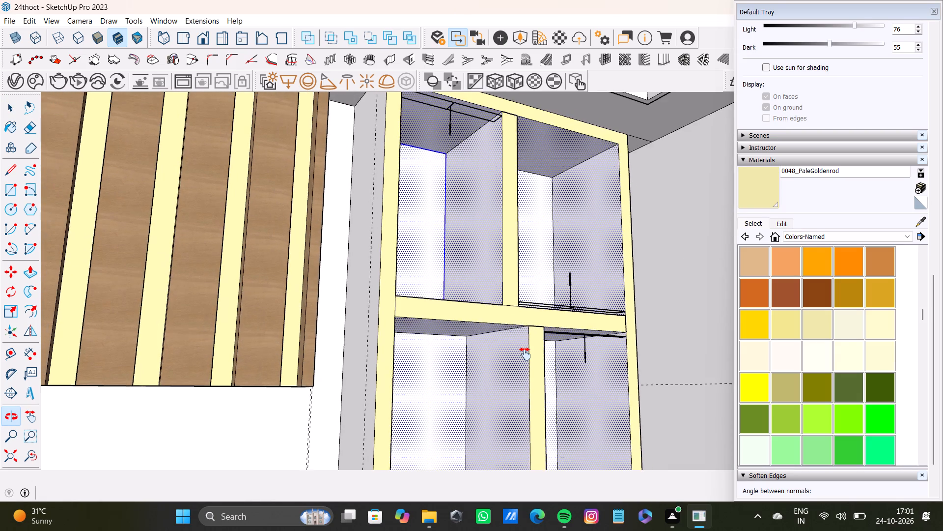
shift+middle_drag(525, 354, 503, 337)
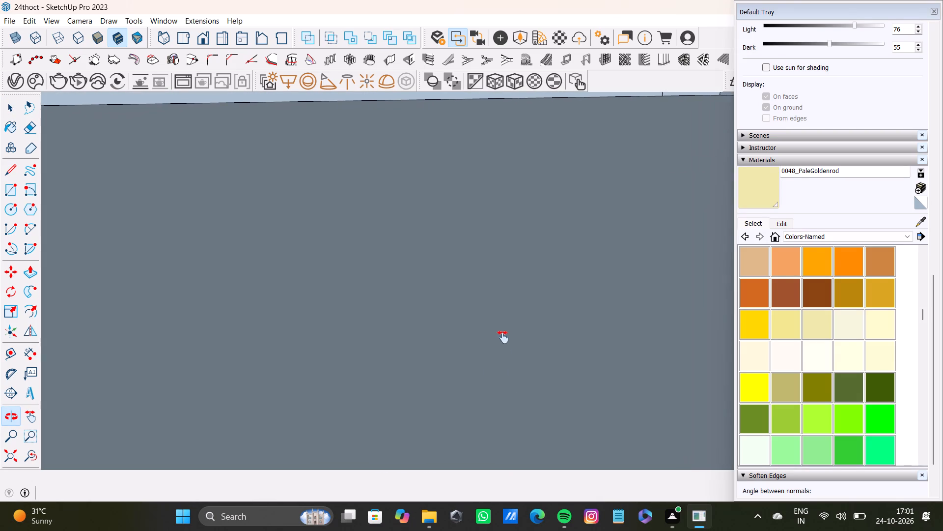
shift+middle_drag(503, 337, 470, 269)
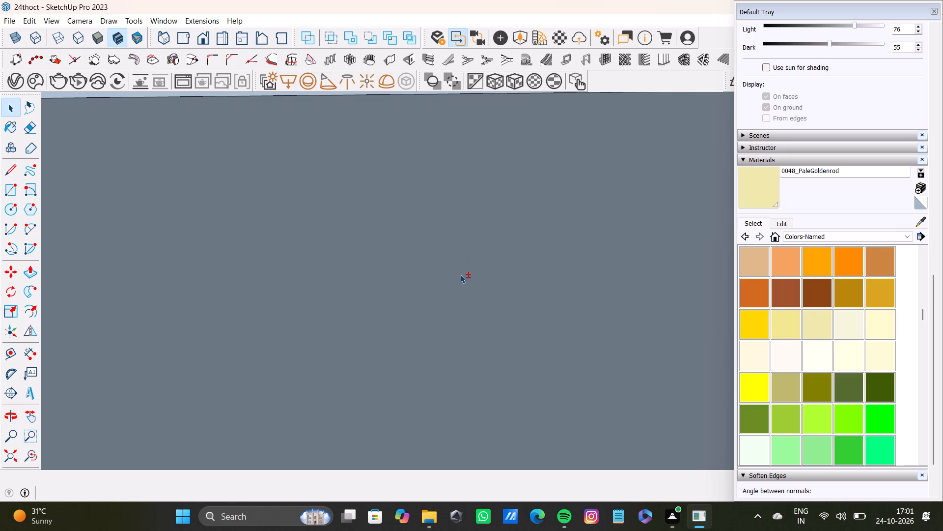
click(28, 462)
click(8, 454)
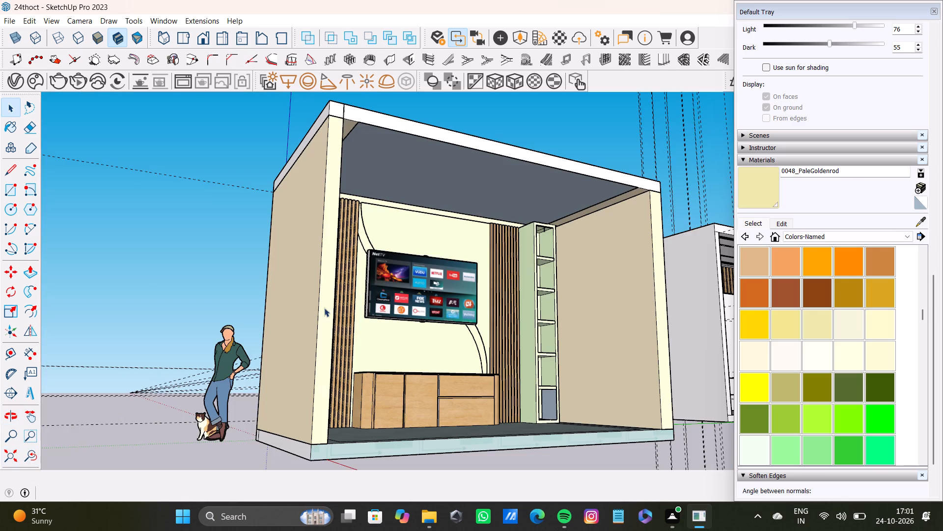
shift+middle_drag(634, 267, 140, 325)
shift+scroll(309, 318, up, 13)
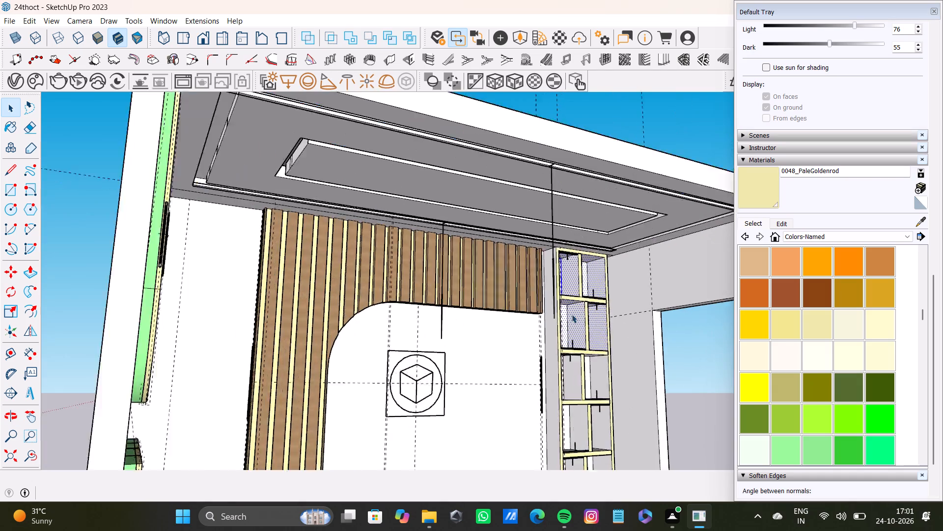
shift+scroll(572, 314, up, 8)
middle_drag(559, 285, 437, 383)
scroll(523, 301, up, 6)
shift+click(555, 272)
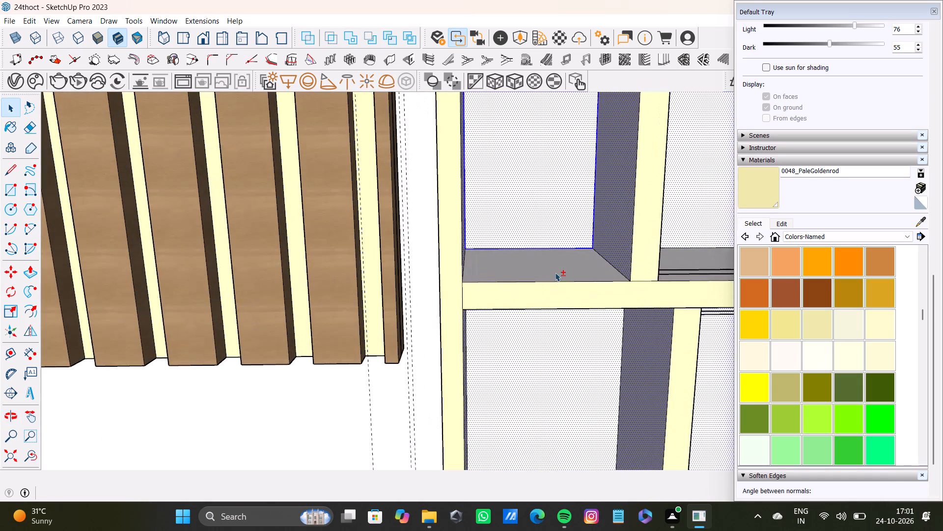
shift+middle_drag(604, 278, 374, 317)
shift+click(489, 287)
Add the floor faces of both second-row shelving compartments to the selection.
shift+scroll(466, 316, down, 6)
shift+middle_drag(452, 346, 477, 170)
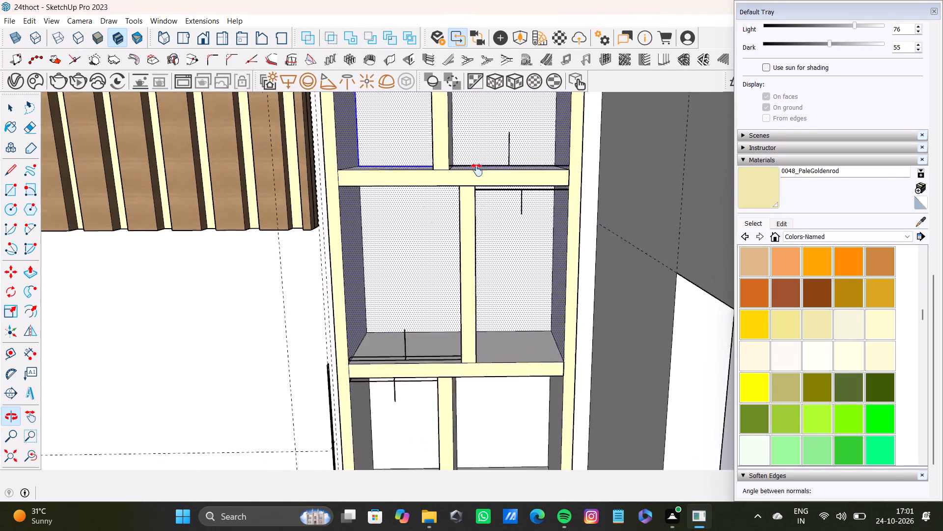
shift+middle_drag(477, 170, 492, 91)
middle_drag(484, 305, 498, 423)
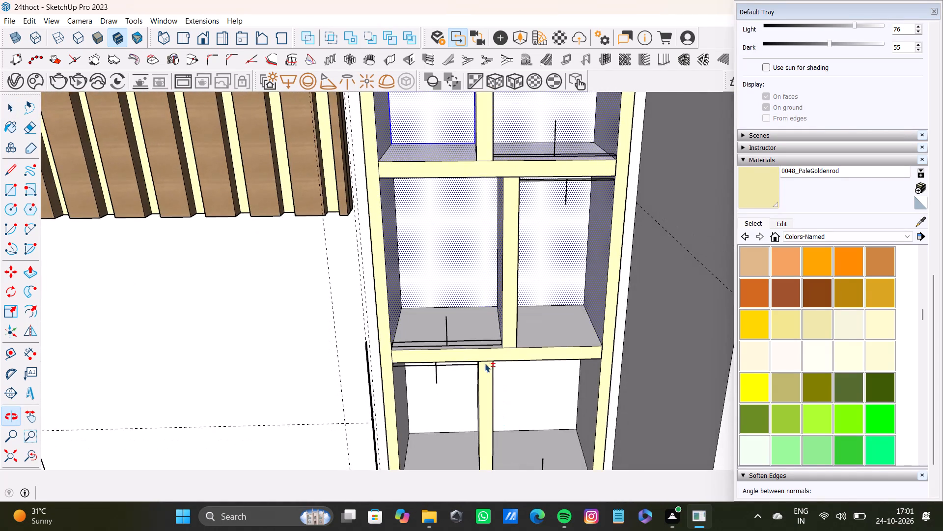
shift+scroll(477, 334, up, 2)
shift+click(477, 326)
shift+click(557, 324)
Add the back, outer side, floor and ceiling faces of the shelving's third-row compartments to the selection.
shift+scroll(552, 360, down, 3)
shift+middle_drag(552, 369, 567, 245)
shift+scroll(576, 298, up, 3)
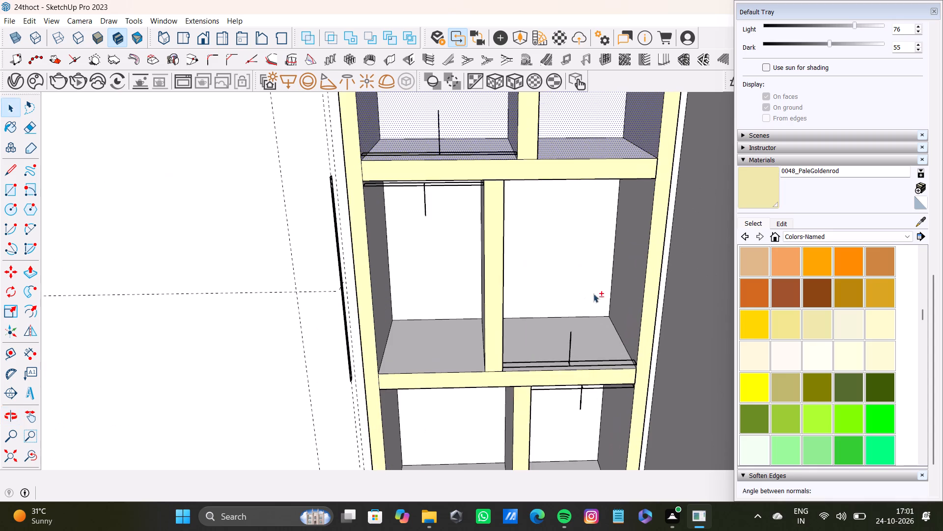
shift+click(615, 286)
shift+click(578, 239)
shift+click(419, 256)
shift+click(413, 280)
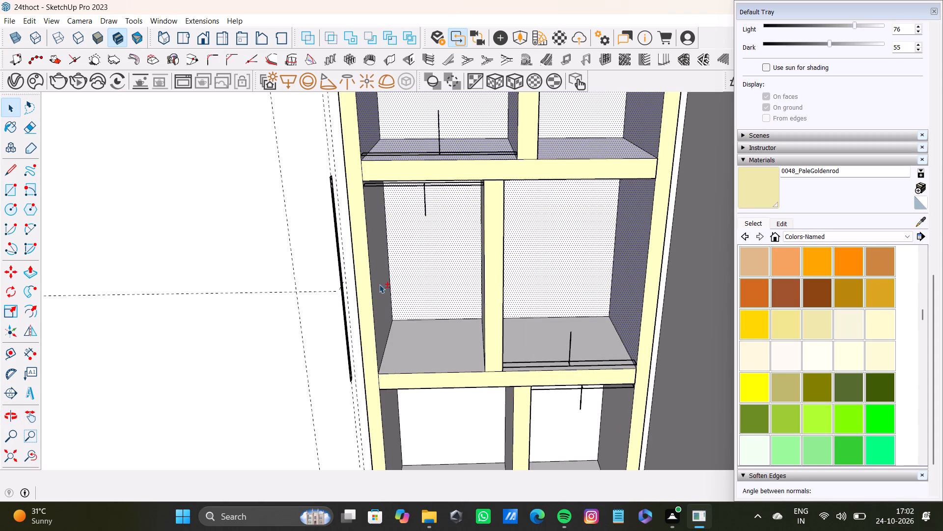
shift+click(379, 284)
shift+click(433, 338)
shift+click(544, 326)
shift+middle_drag(543, 337, 535, 188)
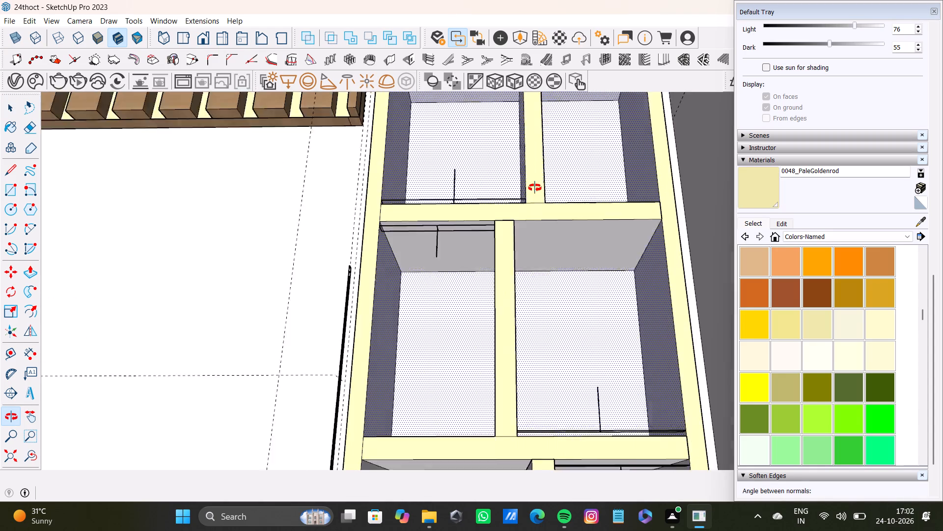
shift+middle_drag(535, 188, 535, 187)
shift+click(559, 236)
Add the ceiling, back, outer side and floor faces of the shelving's fourth-row compartments to the selection.
shift+scroll(505, 257, down, 6)
shift+middle_drag(552, 327, 554, 204)
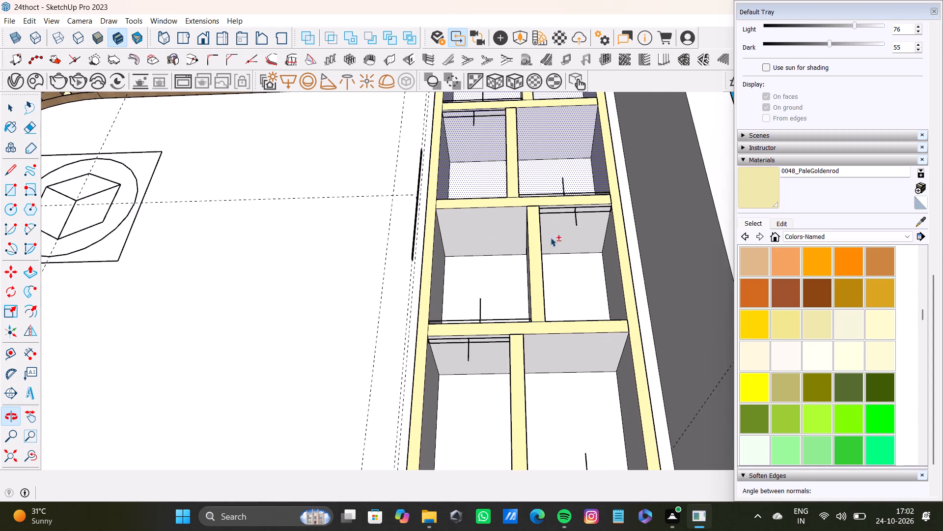
shift+click(552, 239)
shift+click(508, 279)
shift+click(572, 278)
shift+click(614, 286)
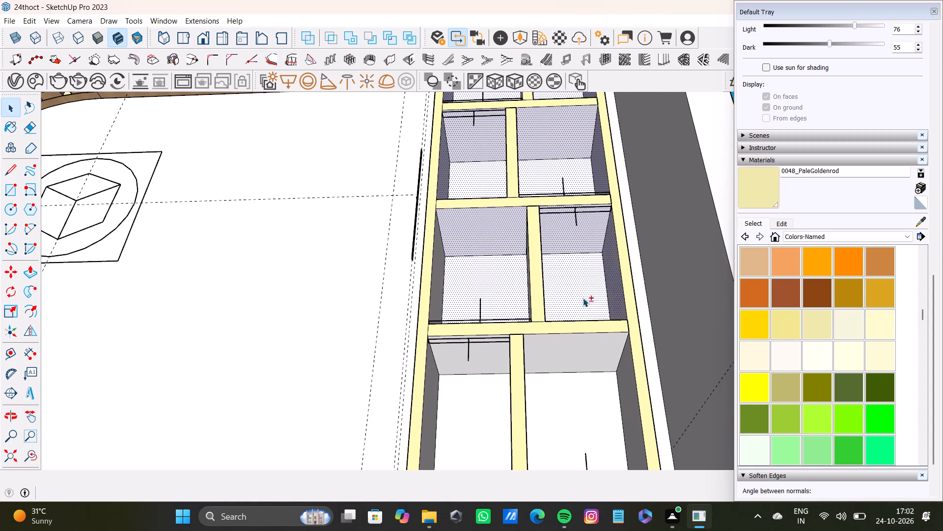
middle_drag(540, 289, 515, 410)
shift+scroll(447, 351, up, 2)
shift+click(443, 323)
shift+middle_drag(545, 335, 569, 459)
shift+click(529, 381)
shift+click(588, 382)
Add the back, ceiling, side and floor faces of the shelving's fifth-row compartments to the selection, including the divider's side face.
shift+scroll(591, 388, down, 4)
shift+middle_drag(591, 388, 595, 250)
shift+scroll(544, 289, up, 4)
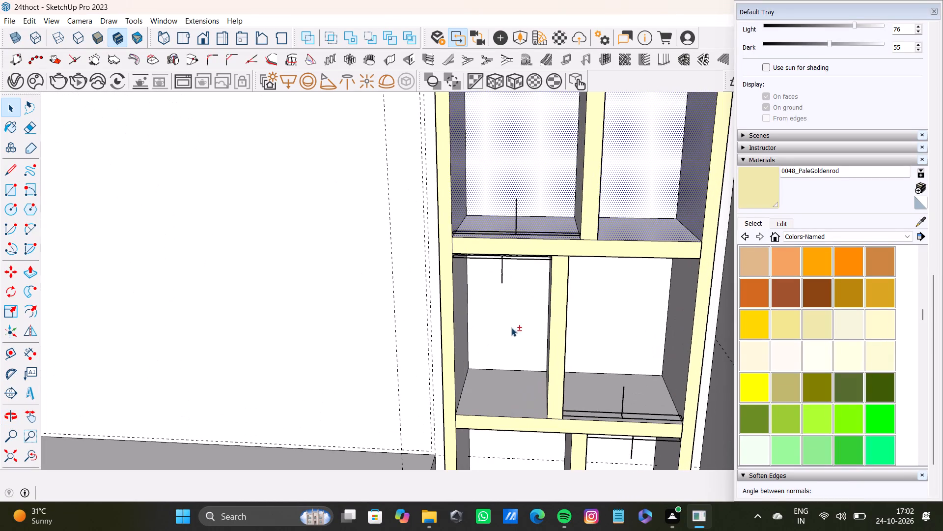
shift+drag(511, 327, 518, 324)
shift+click(625, 311)
shift+click(521, 323)
middle_drag(568, 371, 534, 234)
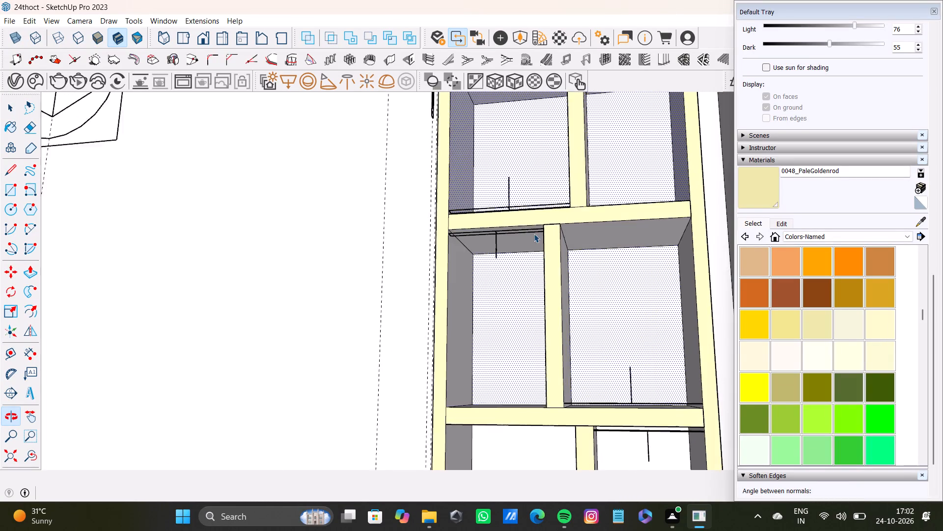
middle_drag(534, 234, 534, 234)
shift+click(526, 243)
shift+click(610, 232)
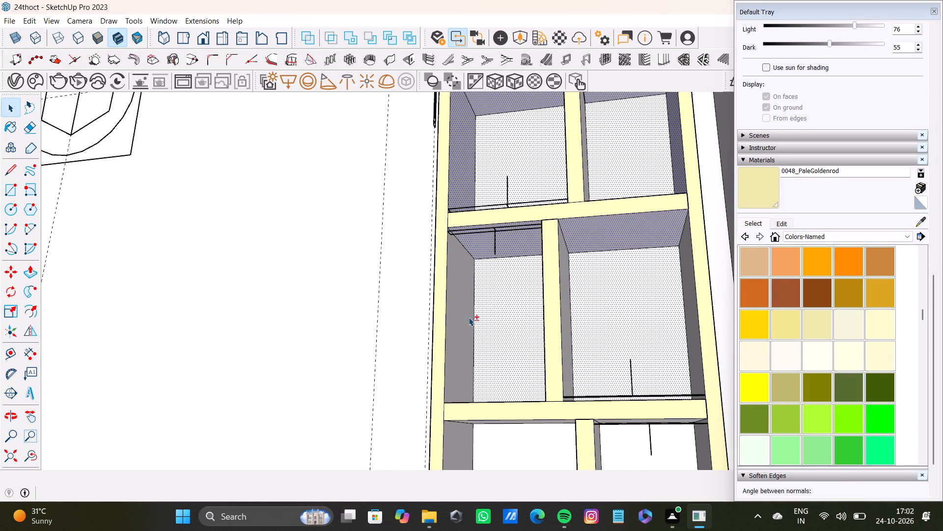
shift+click(462, 321)
shift+click(568, 321)
middle_drag(705, 361, 748, 369)
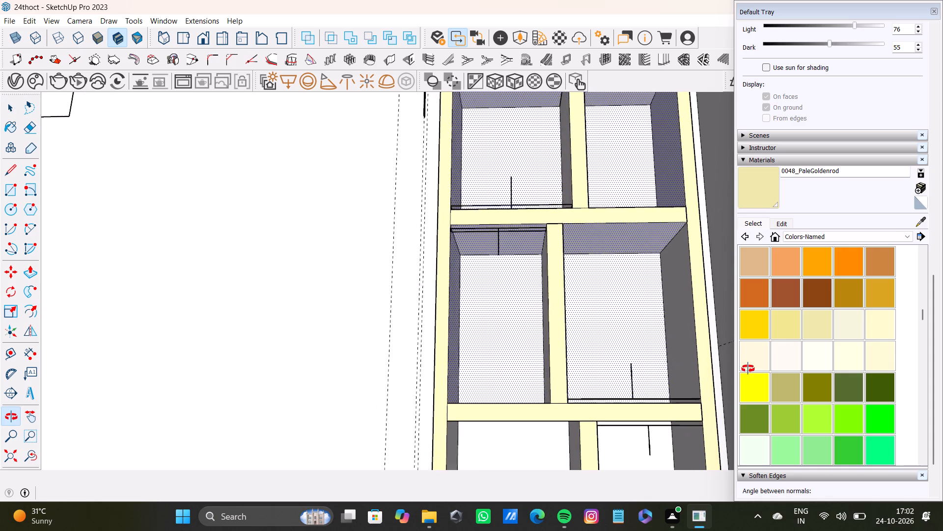
middle_drag(748, 369, 749, 369)
shift+scroll(704, 366, up, 2)
shift+click(679, 343)
middle_drag(581, 315, 574, 377)
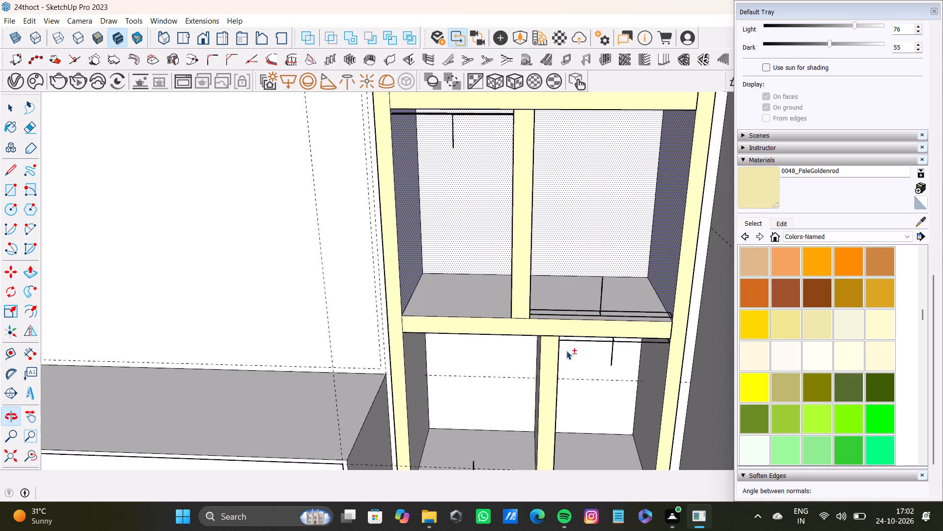
shift+click(565, 286)
shift+click(463, 296)
Add the ceiling, back, outer side and floor faces of the shelving's sixth-row compartments to the selection.
shift+middle_drag(504, 382, 491, 230)
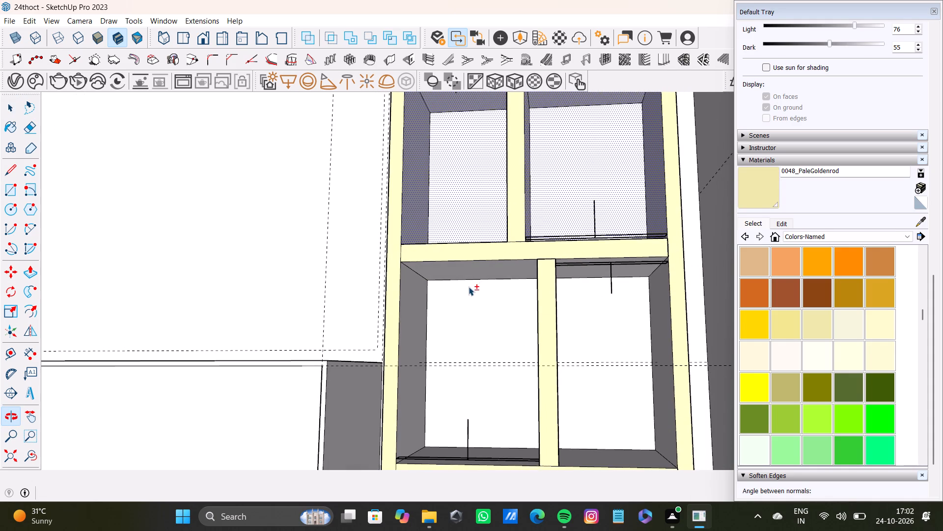
shift+click(482, 270)
shift+click(581, 274)
shift+click(506, 328)
shift+click(572, 329)
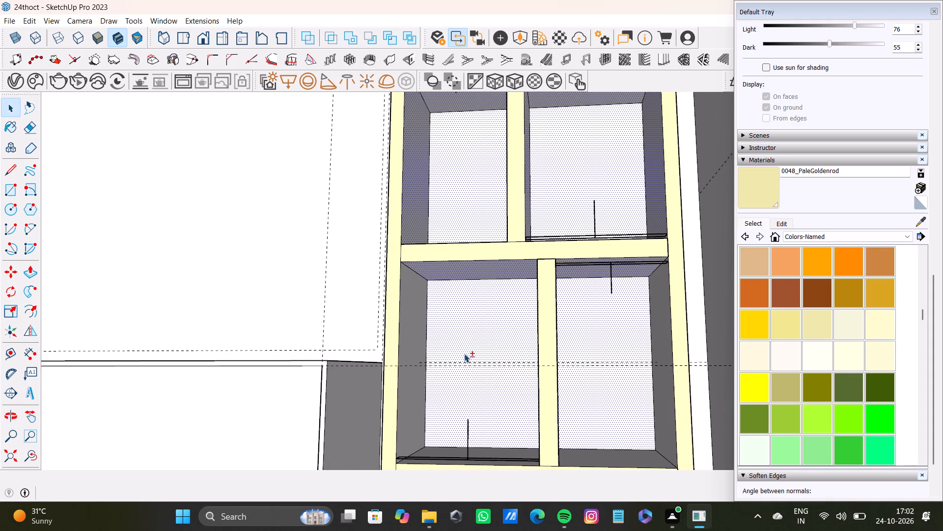
shift+click(417, 341)
shift+click(523, 453)
shift+click(579, 456)
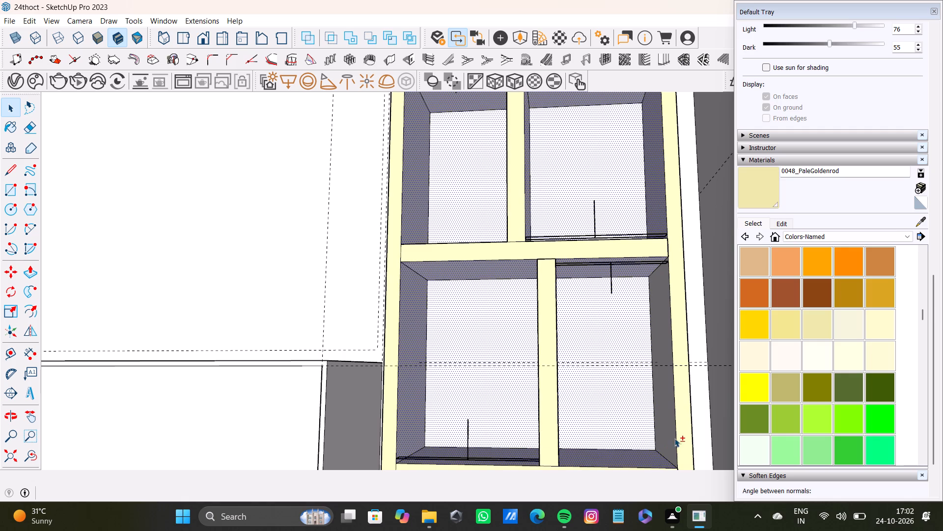
shift+click(666, 431)
Add the ceiling, outer side, back and divider faces of the bottom-row compartment nearest the low cabinet to the selection.
shift+middle_drag(598, 332, 596, 280)
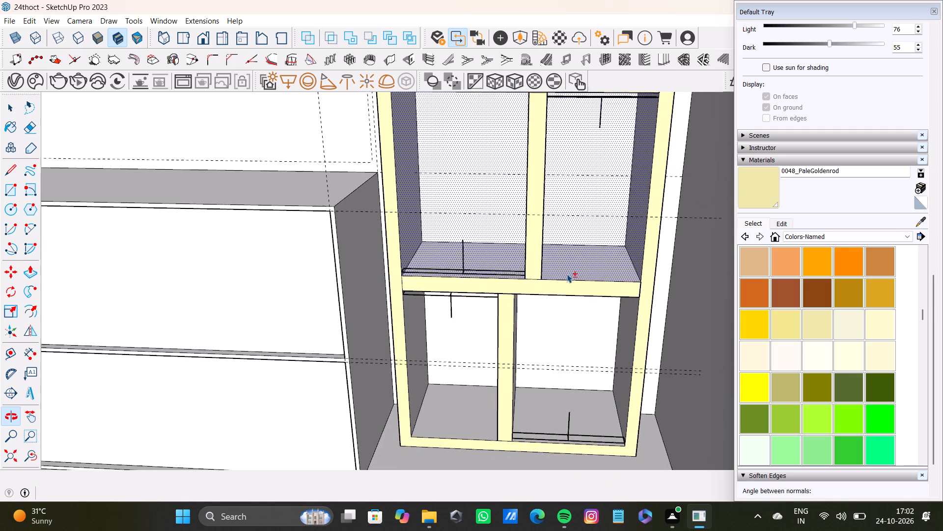
shift+scroll(427, 313, up, 4)
middle_drag(470, 340, 450, 240)
shift+scroll(444, 263, up, 5)
shift+click(439, 241)
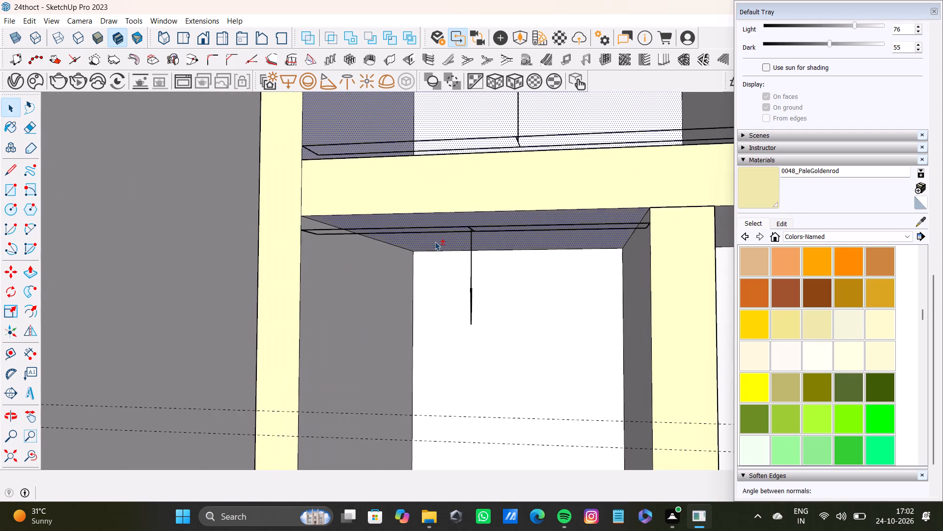
shift+click(387, 269)
shift+click(434, 274)
shift+scroll(517, 308, down, 3)
shift+middle_drag(548, 340, 601, 290)
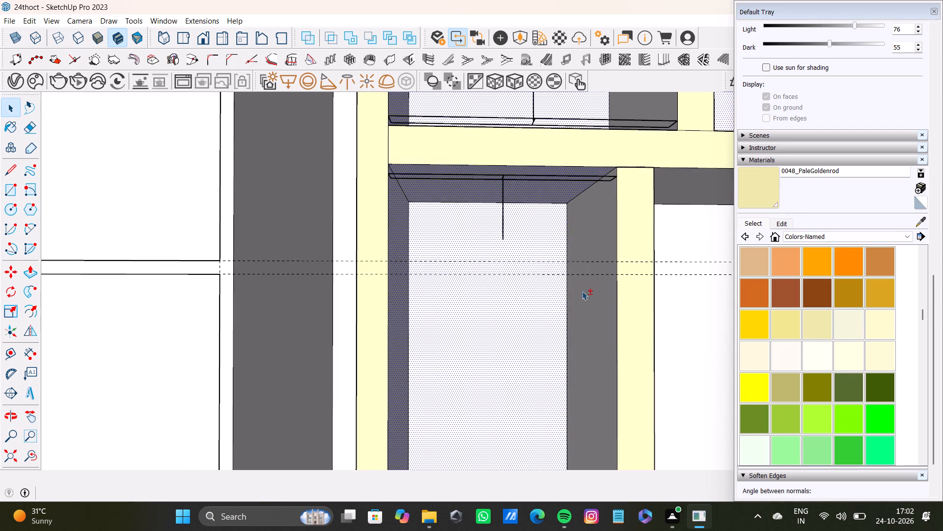
shift+click(586, 287)
Add the other bottom-row compartment's ceiling, back and side faces and both bottom-row floor faces to the selection.
shift+scroll(586, 293, down, 4)
shift+middle_drag(613, 308, 385, 293)
shift+click(442, 201)
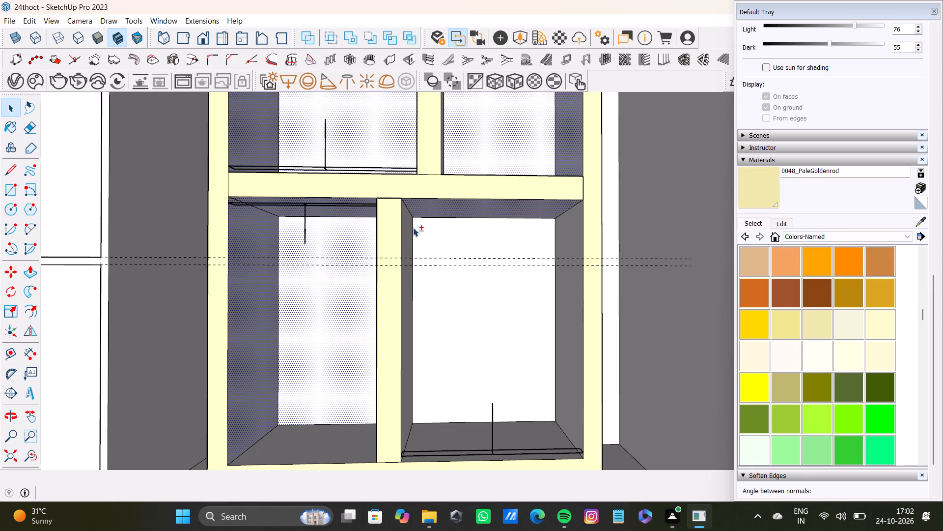
shift+click(409, 231)
shift+click(445, 233)
shift+click(567, 250)
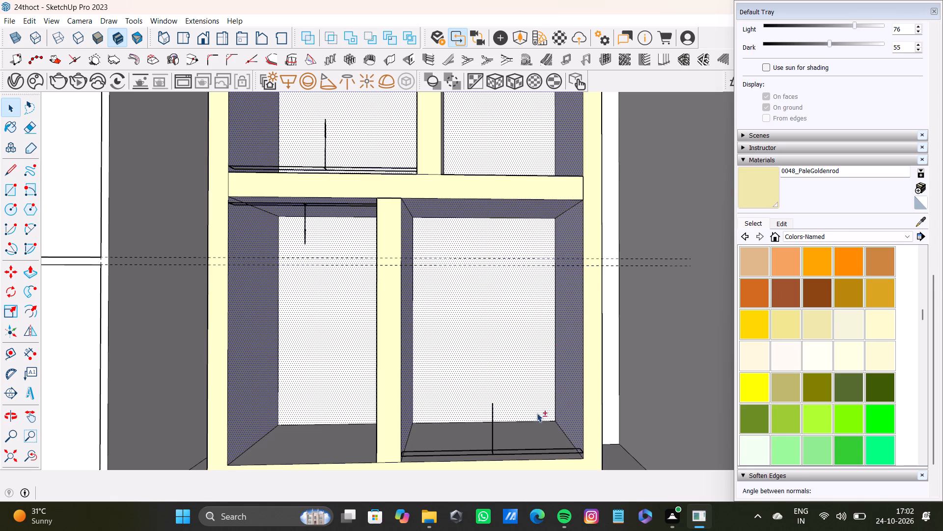
shift+click(537, 422)
shift+scroll(537, 422, down, 3)
shift+middle_drag(535, 425, 512, 438)
shift+scroll(513, 409, up, 3)
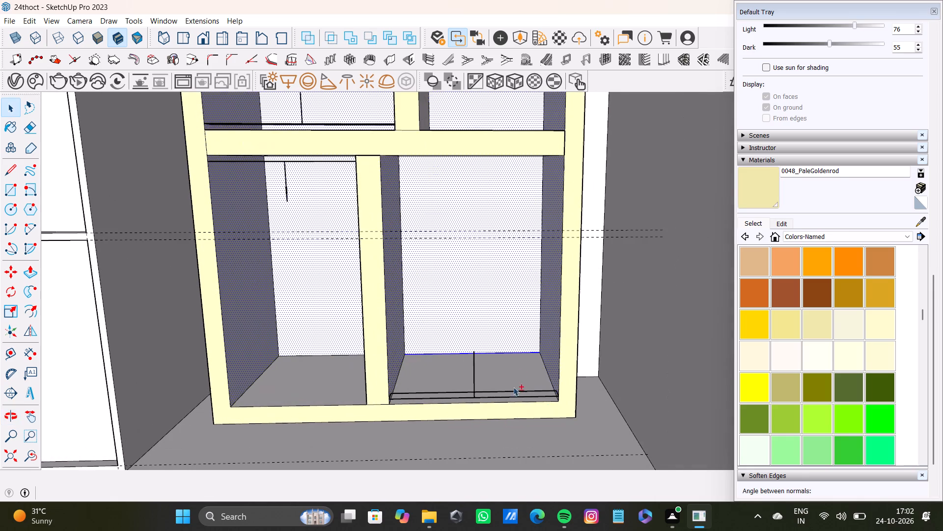
shift+click(518, 364)
shift+click(352, 385)
Sample 0067_PaleGreen from the green arched wardrobe and paint all the selected inner faces of the shelving with it.
shift+scroll(337, 356, down, 6)
shift+middle_drag(362, 305, 375, 455)
scroll(382, 333, down, 4)
shift+middle_drag(380, 325, 412, 458)
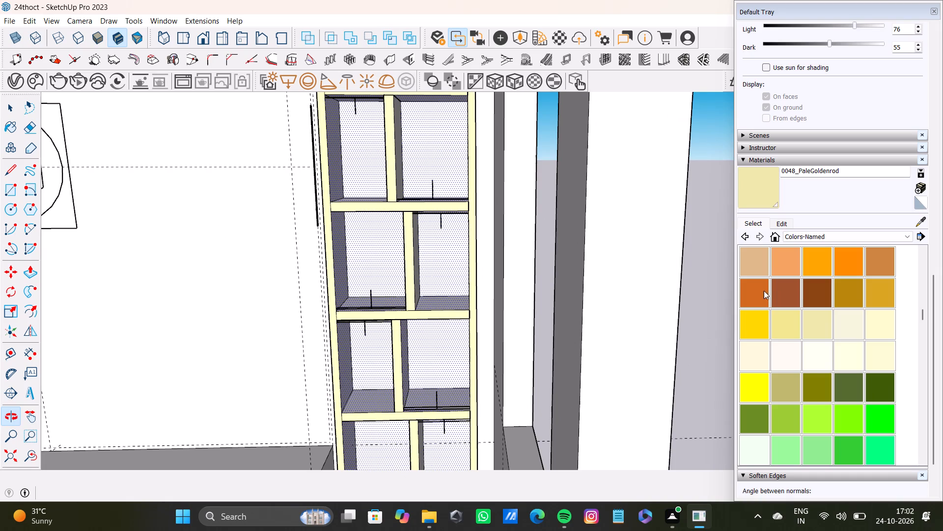
click(920, 220)
scroll(226, 244, down, 7)
shift+middle_drag(203, 262, 544, 305)
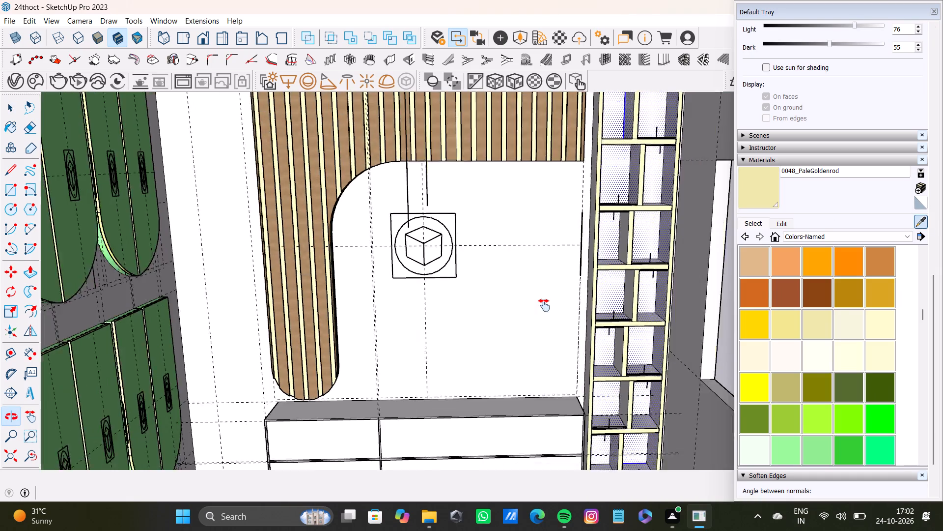
shift+middle_drag(544, 305, 545, 306)
shift+scroll(221, 324, up, 1)
shift+click(153, 231)
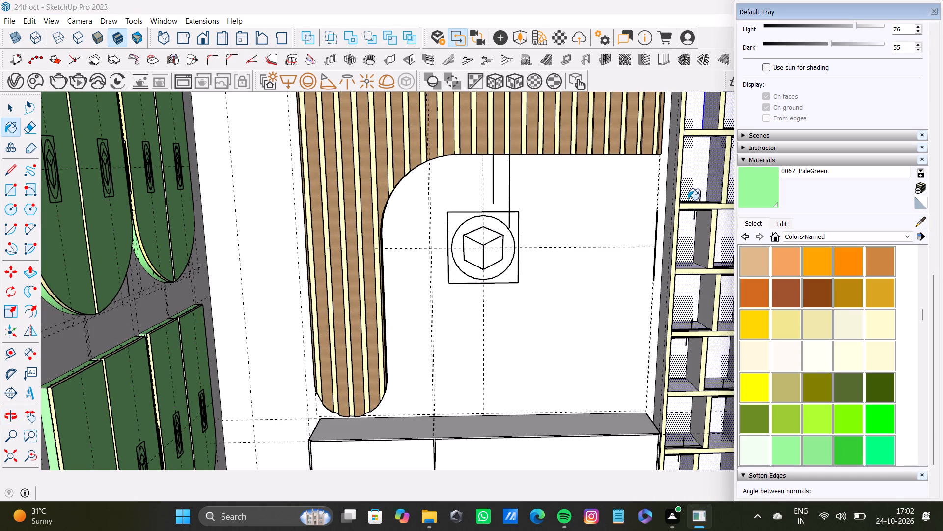
shift+click(694, 183)
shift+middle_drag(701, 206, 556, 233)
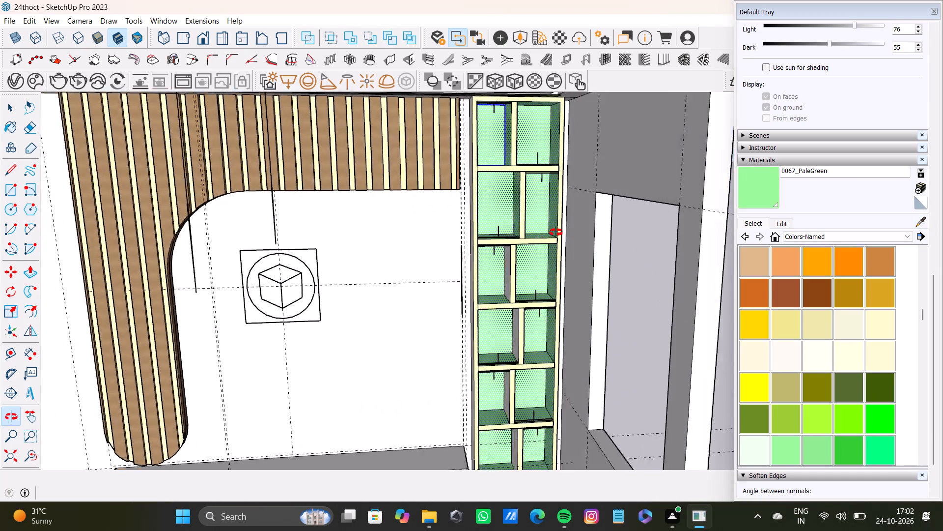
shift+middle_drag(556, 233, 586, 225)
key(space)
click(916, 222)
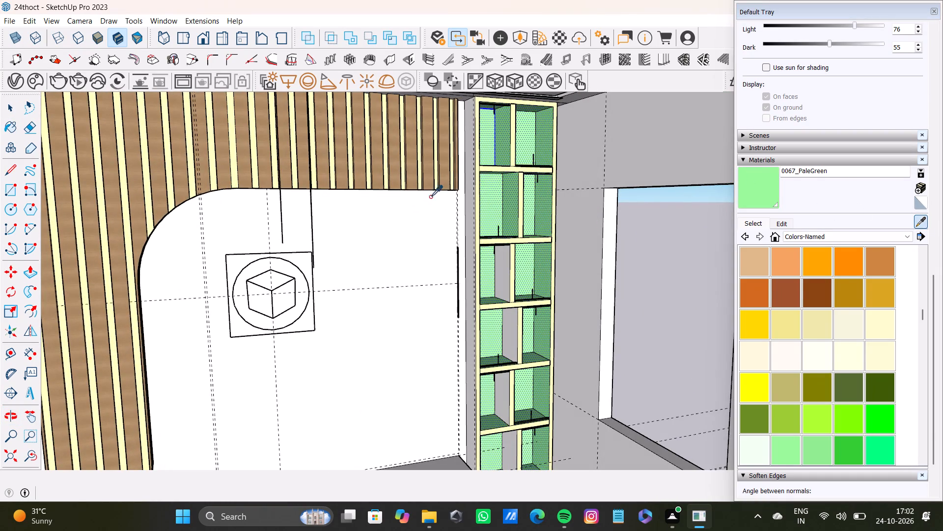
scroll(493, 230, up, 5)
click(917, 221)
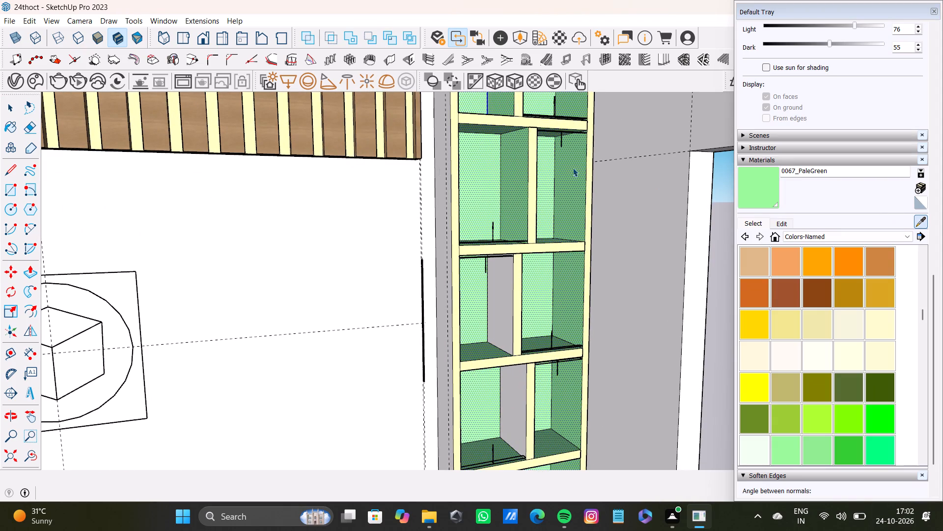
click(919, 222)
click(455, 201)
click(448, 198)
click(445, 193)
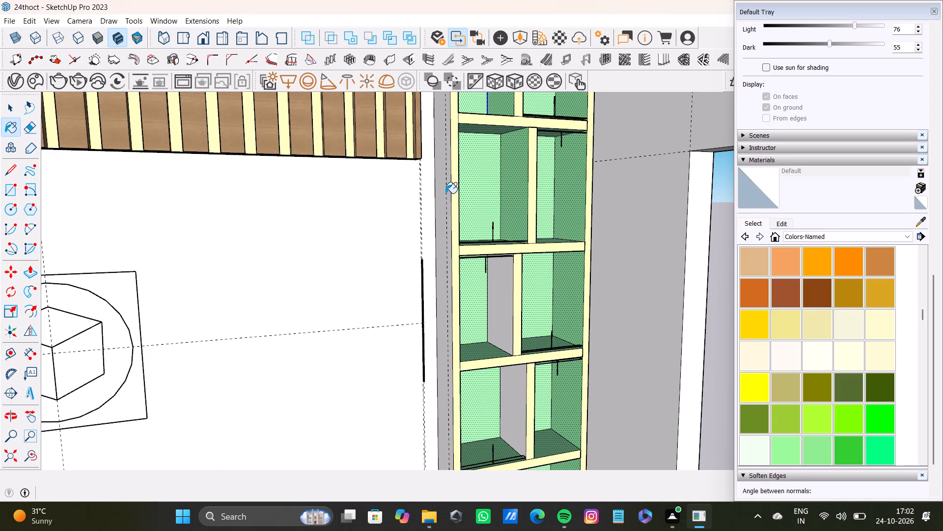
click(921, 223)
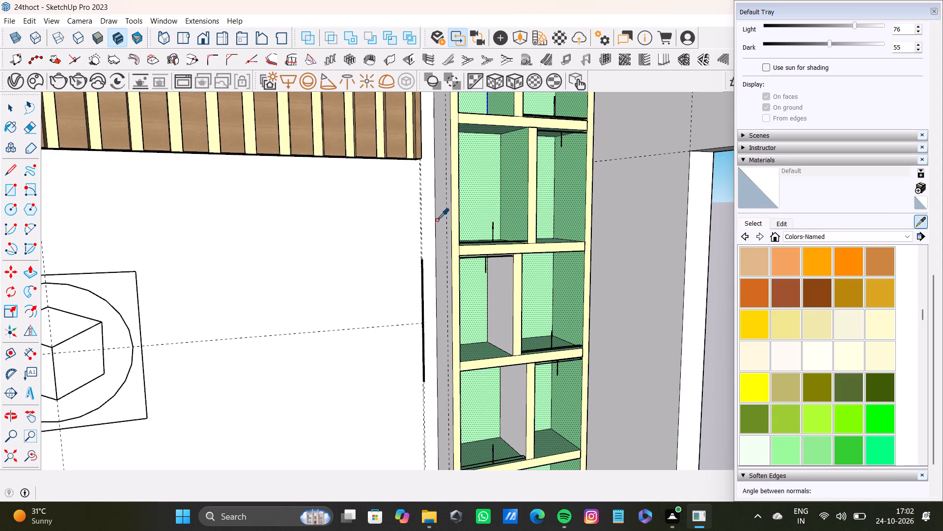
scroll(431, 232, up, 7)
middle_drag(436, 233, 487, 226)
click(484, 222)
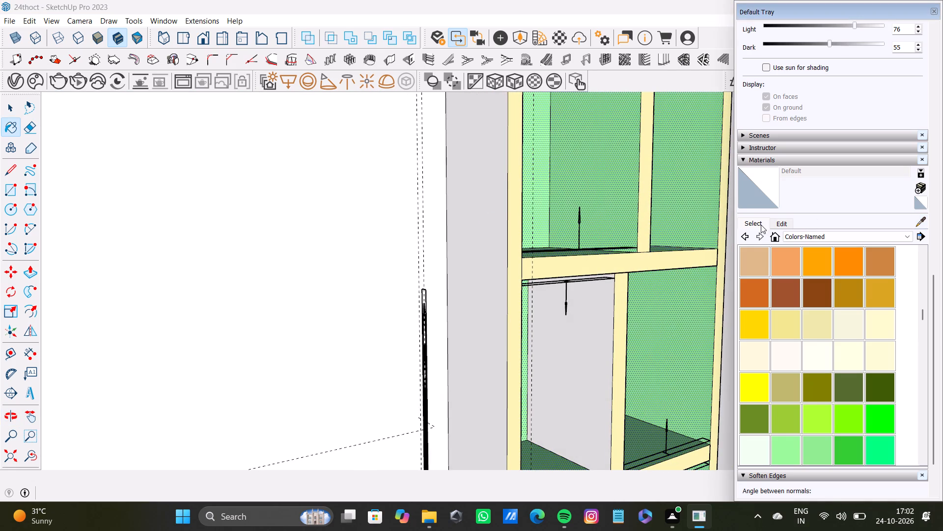
Sample 0048_PaleGoldenrod from the shelving's frame and paint the shelving's outer side face beside the slatted wall with it.
click(915, 221)
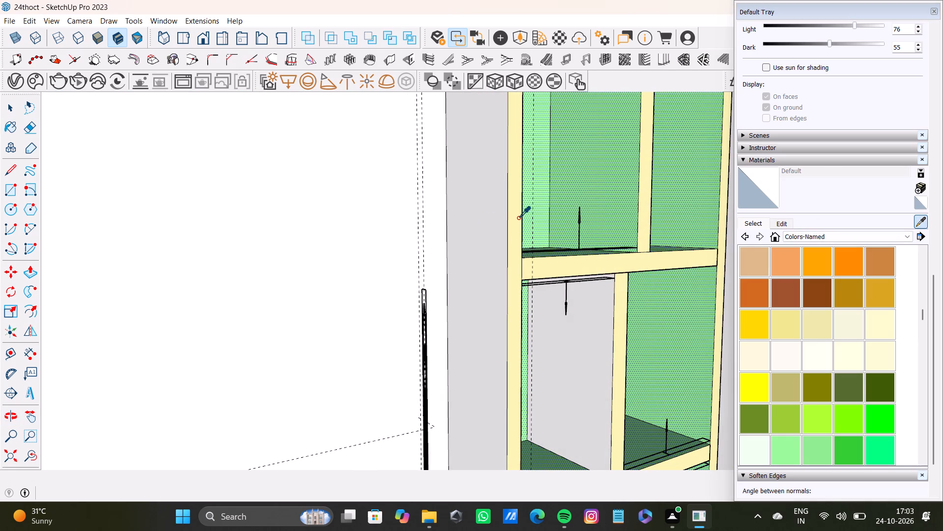
click(518, 218)
click(500, 218)
scroll(563, 244, down, 7)
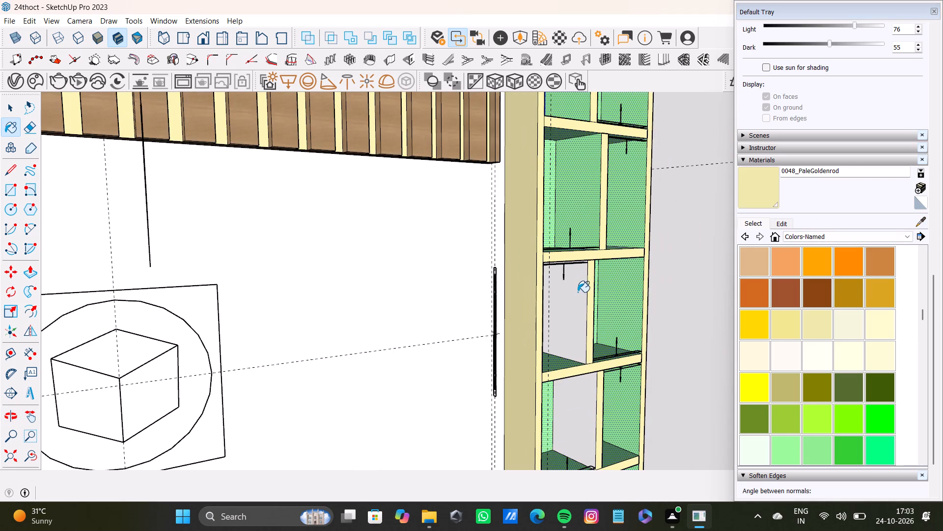
Sample 0067_PaleGreen from a painted compartment interior of the shelving.
key(space)
scroll(409, 373, down, 8)
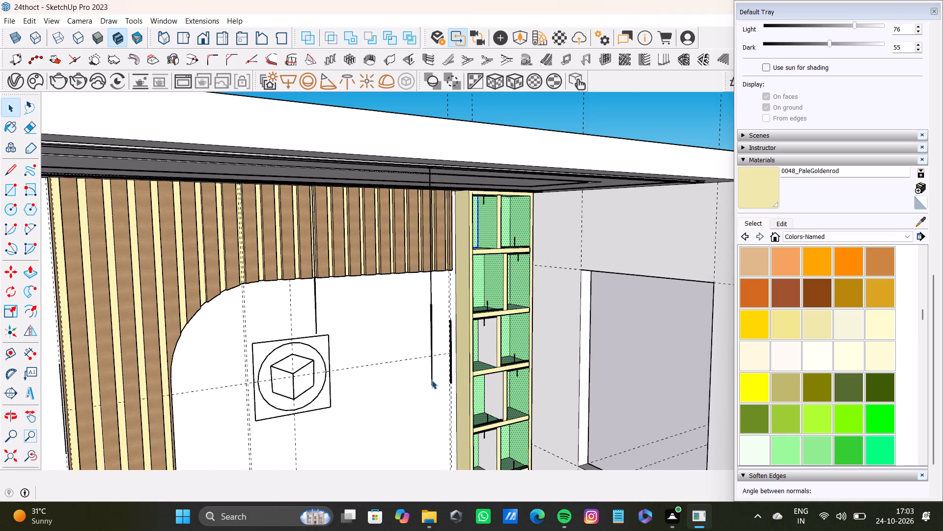
middle_drag(432, 380, 232, 335)
scroll(562, 281, up, 6)
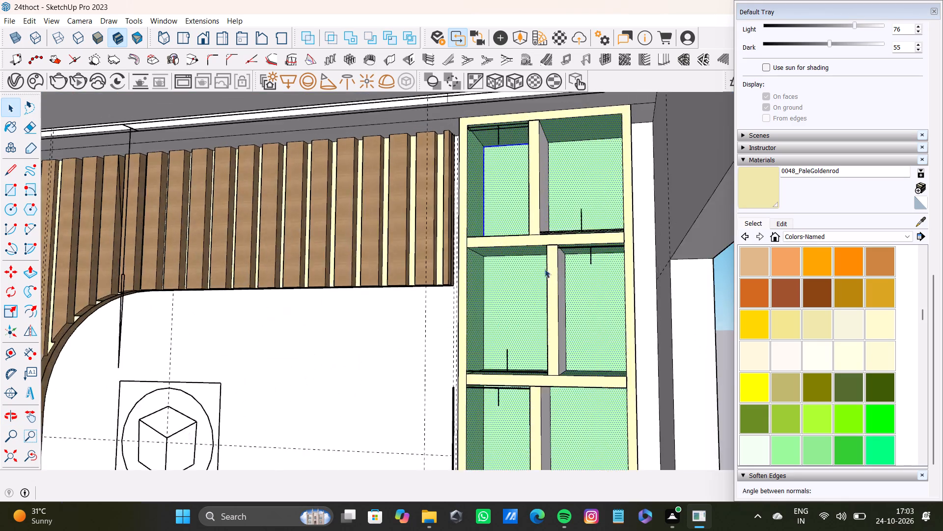
scroll(545, 269, up, 2)
middle_drag(548, 261, 529, 287)
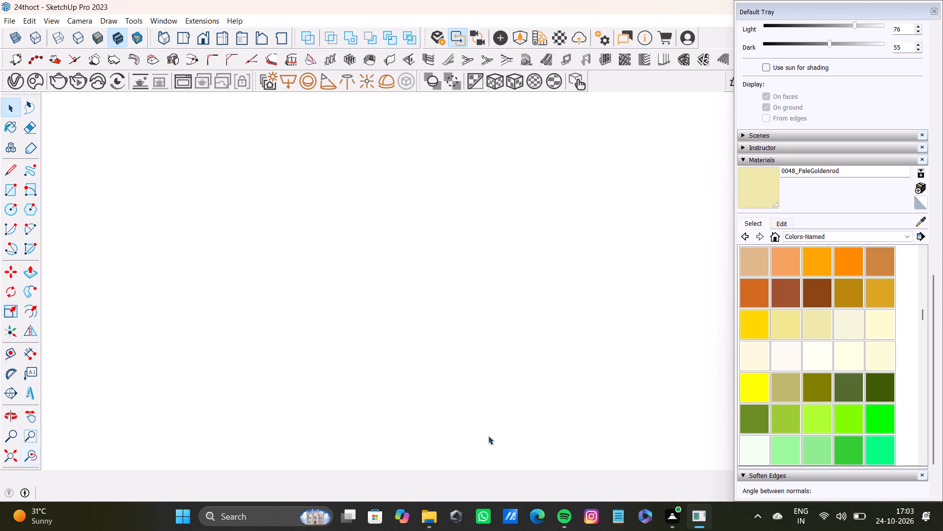
click(920, 222)
click(12, 460)
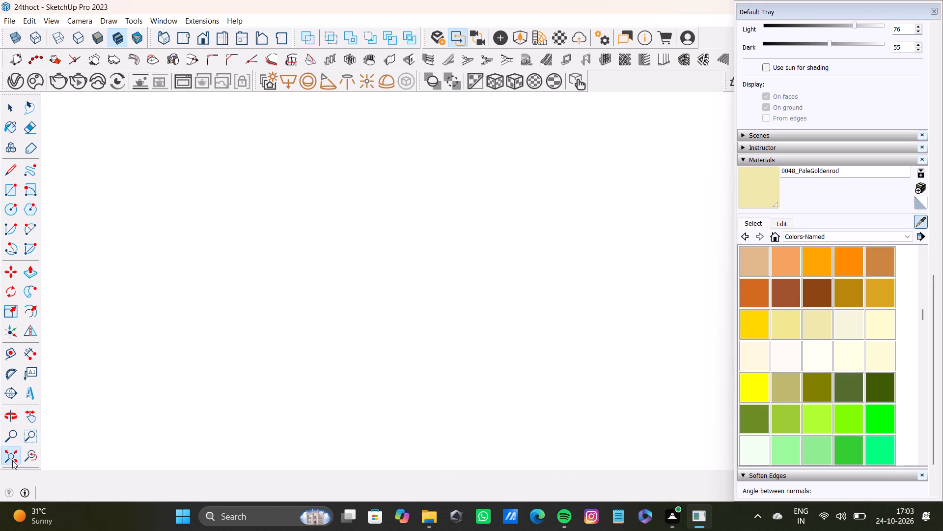
middle_drag(498, 436, 162, 511)
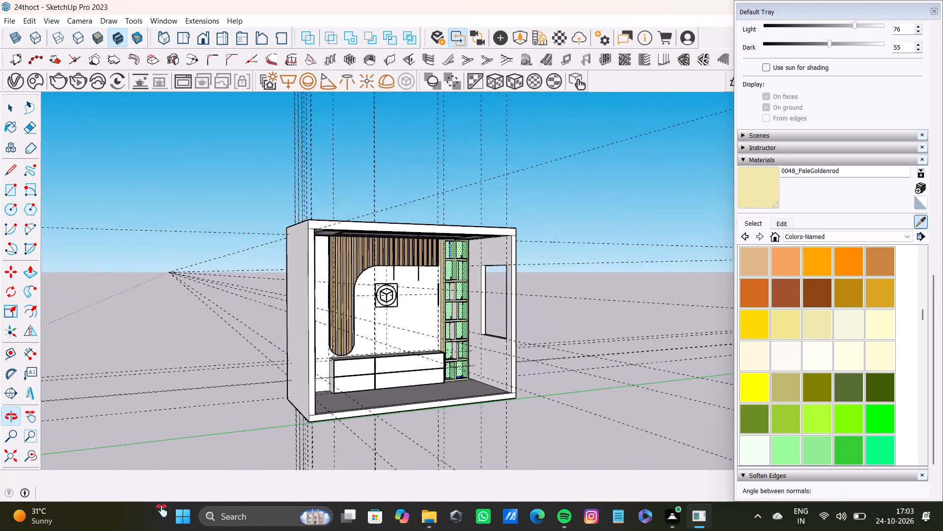
middle_drag(162, 511, 77, 526)
scroll(407, 369, up, 18)
shift+click(378, 199)
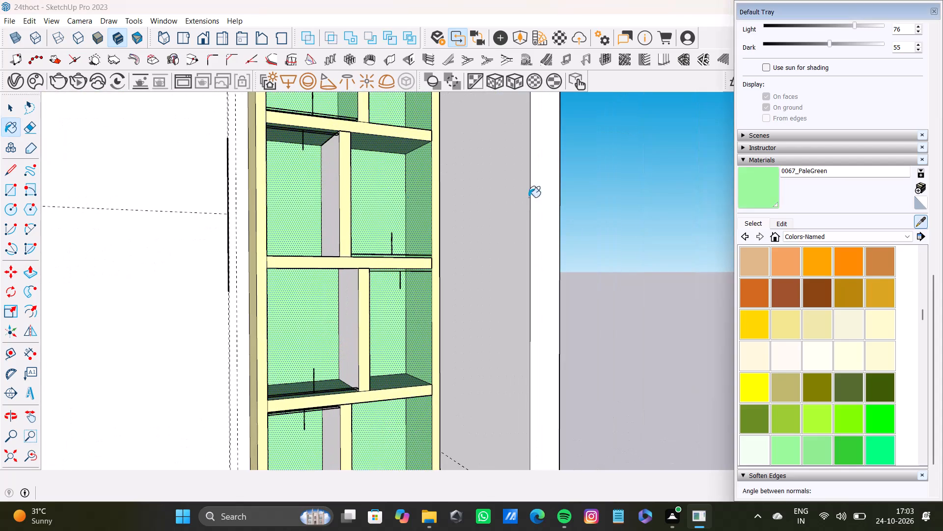
shift+click(923, 220)
Select the unpainted divider faces on the low-cabinet side in the shelving's third to sixth rows.
scroll(357, 236, up, 3)
key(space)
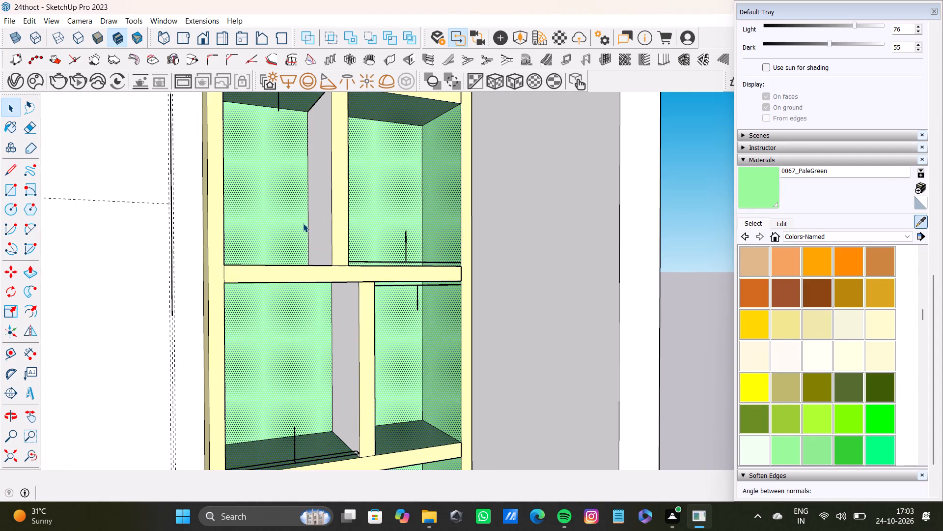
click(311, 216)
shift+click(350, 336)
shift+scroll(350, 335, down, 3)
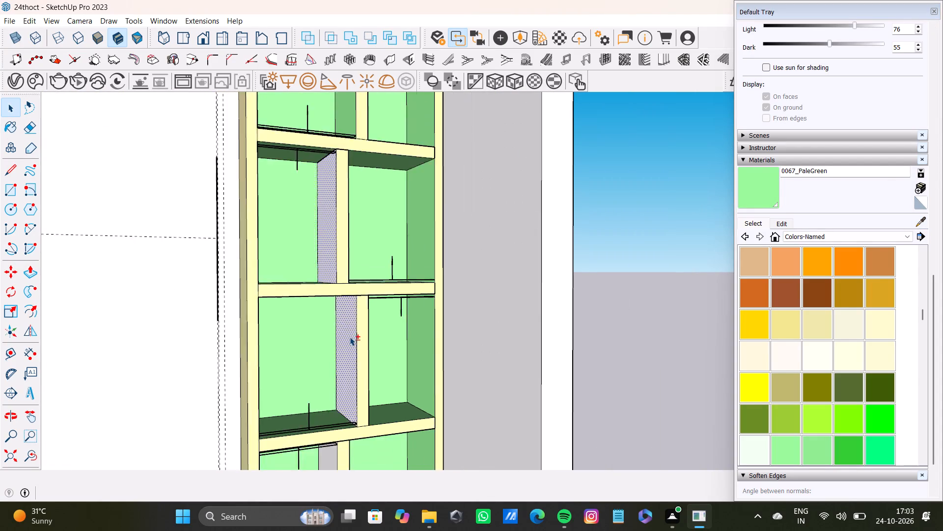
shift+scroll(350, 337, down, 1)
shift+middle_drag(359, 366, 372, 187)
shift+scroll(372, 299, up, 3)
shift+click(337, 312)
shift+middle_drag(340, 331, 353, 210)
shift+scroll(351, 215, up, 1)
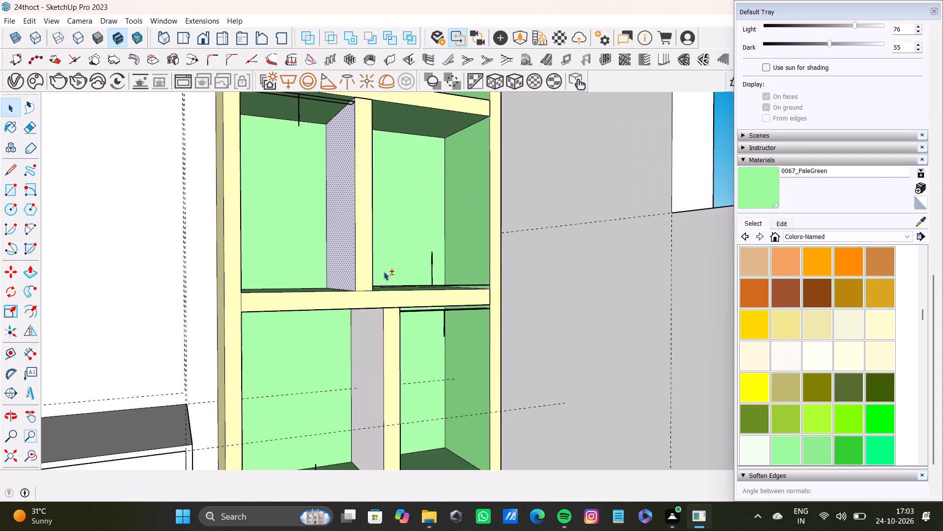
shift+click(381, 318)
Add the unpainted divider faces of the window-side compartments in the shelving's sixth row and top four rows to the selection.
middle_drag(433, 322, 268, 387)
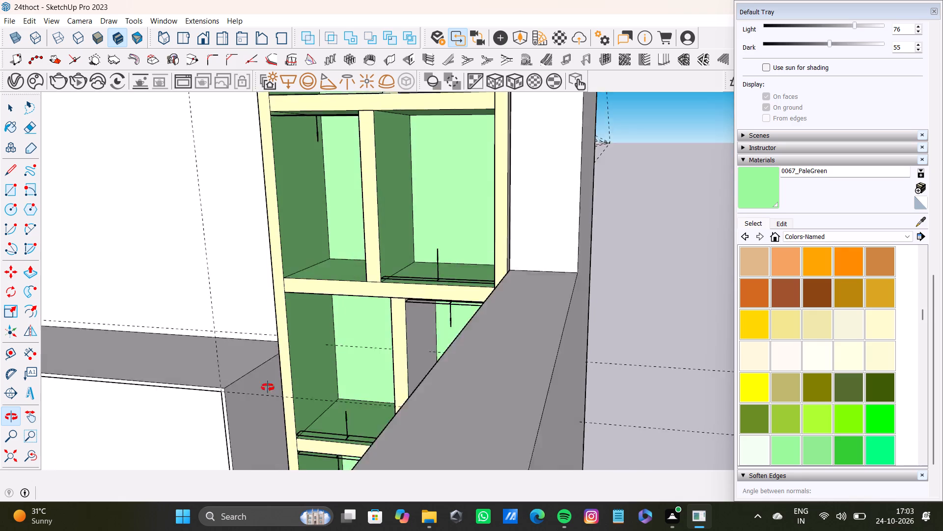
middle_drag(268, 387, 267, 397)
shift+scroll(364, 328, up, 3)
shift+click(452, 332)
shift+scroll(461, 372, down, 2)
shift+middle_drag(472, 392, 539, 197)
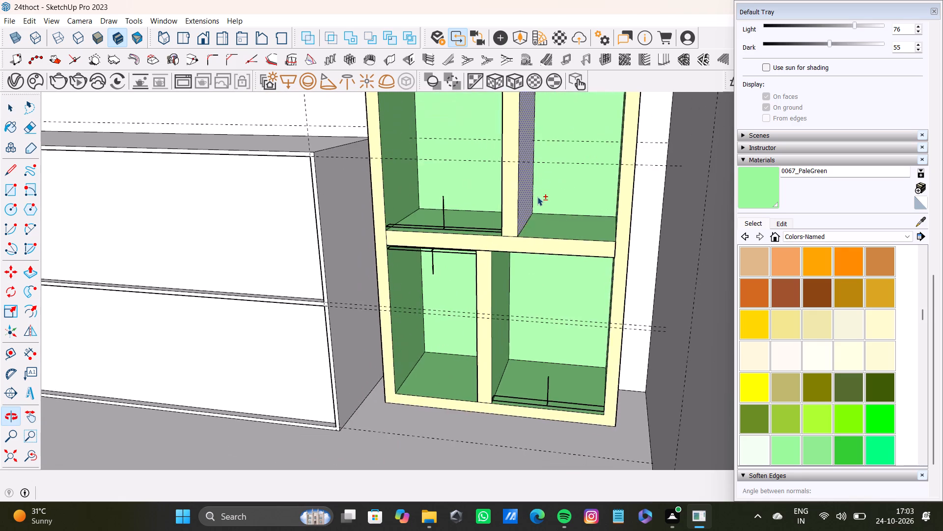
shift+middle_drag(536, 200, 523, 489)
shift+middle_drag(552, 185, 532, 387)
shift+click(492, 300)
shift+middle_drag(495, 187, 497, 232)
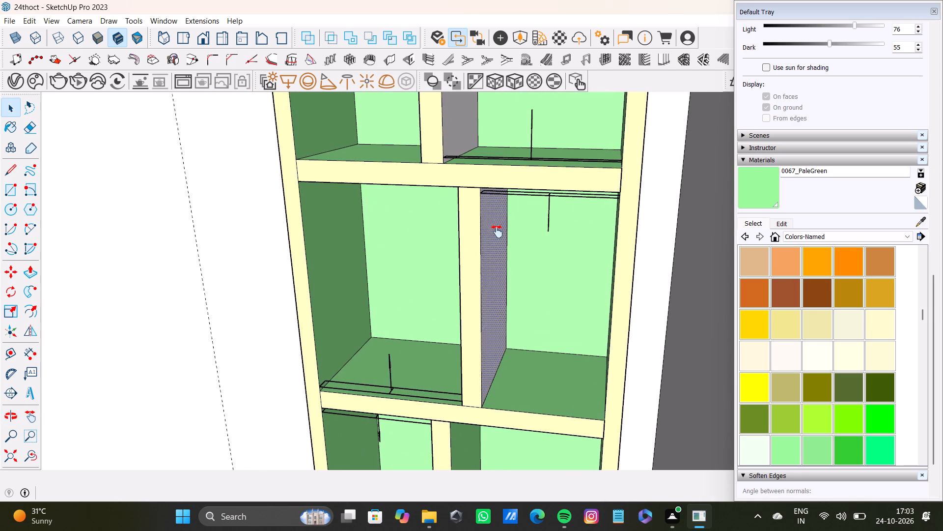
shift+middle_drag(497, 232, 498, 399)
shift+click(455, 247)
shift+middle_drag(466, 170, 462, 493)
shift+click(485, 369)
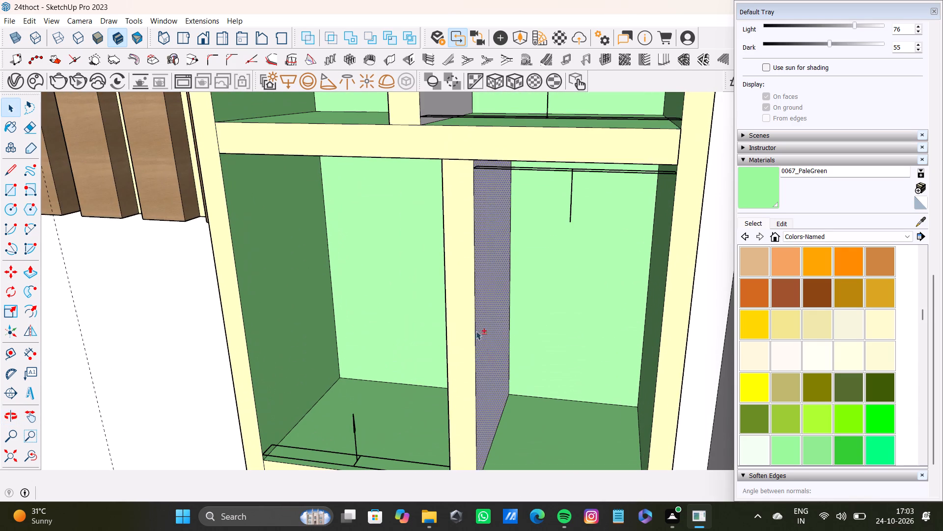
shift+middle_drag(486, 216, 491, 475)
shift+click(456, 319)
Paint all the selected divider faces of the shelving with 0067_PaleGreen.
shift+scroll(455, 319, down, 4)
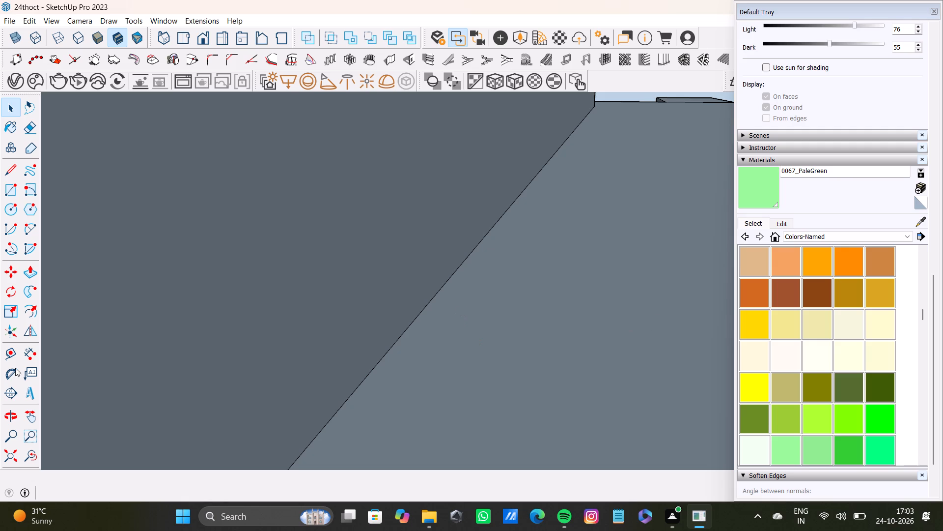
shift+click(32, 459)
shift+click(16, 453)
shift+middle_drag(398, 301, 265, 289)
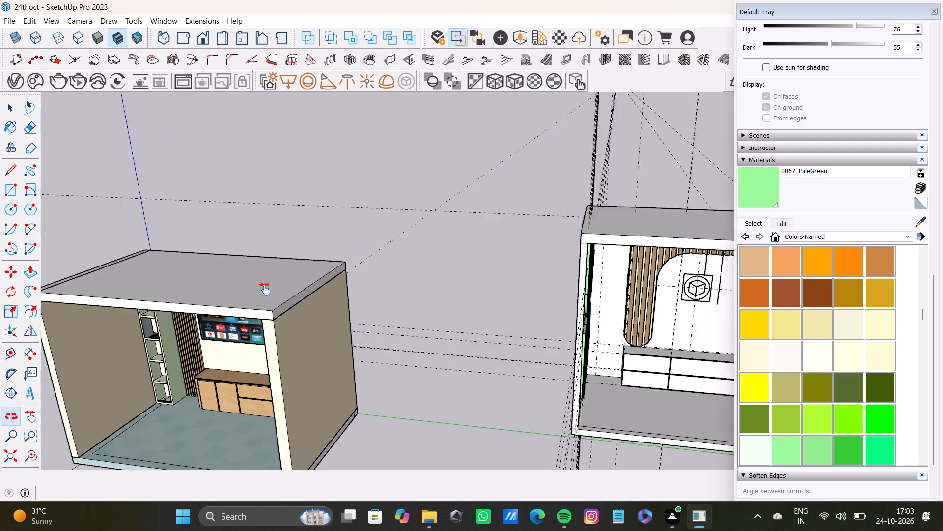
shift+middle_drag(265, 289, 0, 271)
shift+scroll(306, 189, up, 3)
shift+middle_drag(355, 168, 452, 186)
scroll(453, 194, up, 7)
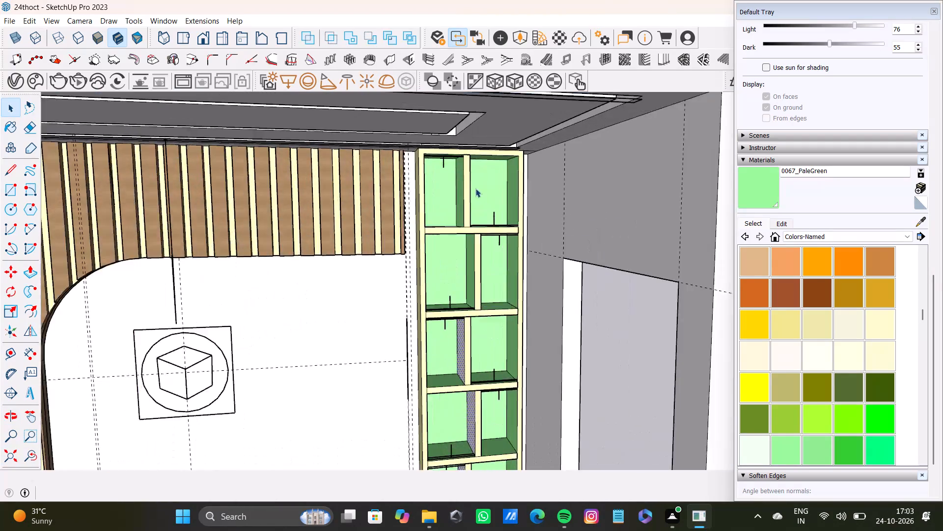
scroll(475, 188, up, 5)
middle_drag(477, 187, 387, 194)
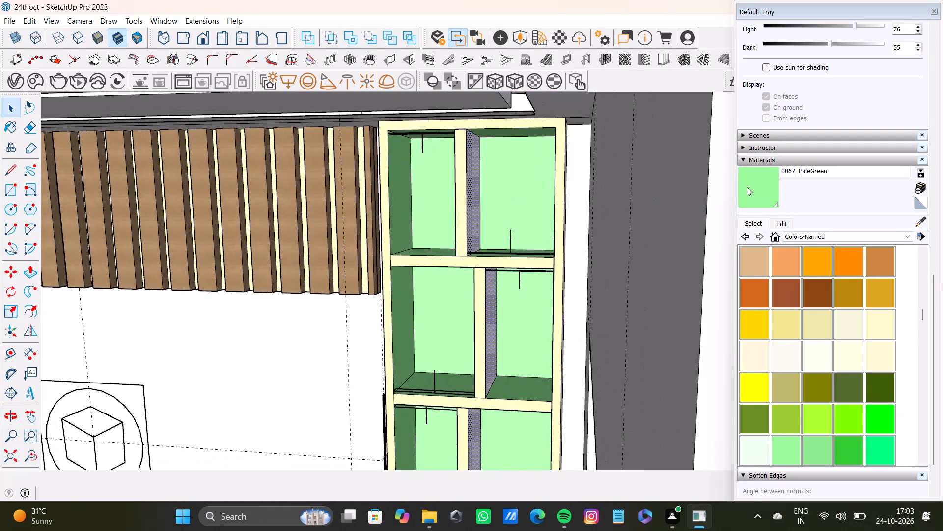
click(755, 187)
scroll(471, 185, up, 7)
click(471, 194)
scroll(490, 239, down, 7)
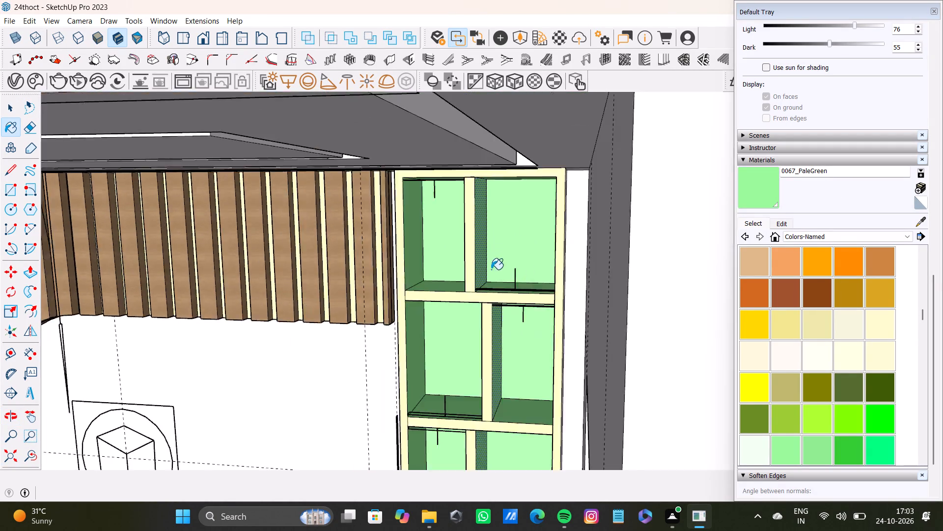
scroll(491, 269, down, 9)
scroll(369, 384, down, 8)
shift+middle_drag(371, 385, 578, 270)
middle_click(622, 261)
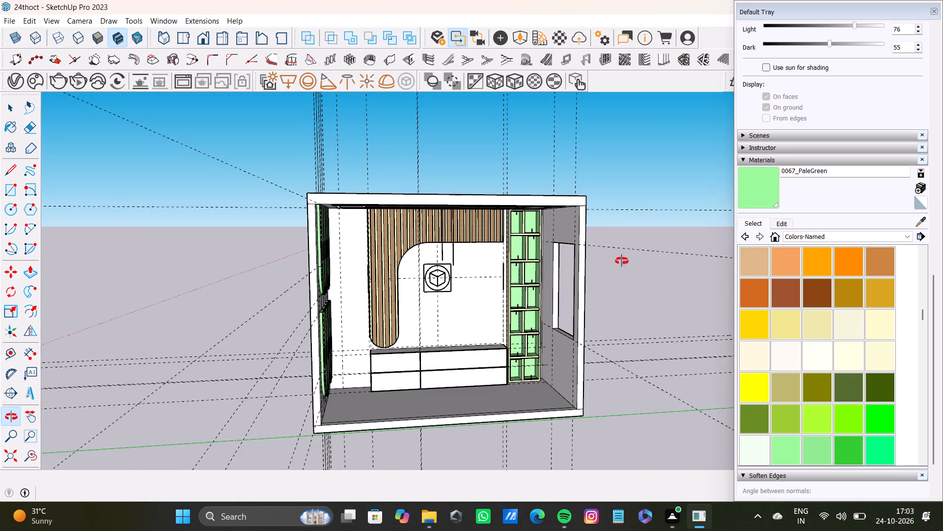
key(space)
Select all four front panels of the low cabinet together with their edges.
scroll(485, 322, up, 7)
scroll(488, 310, down, 9)
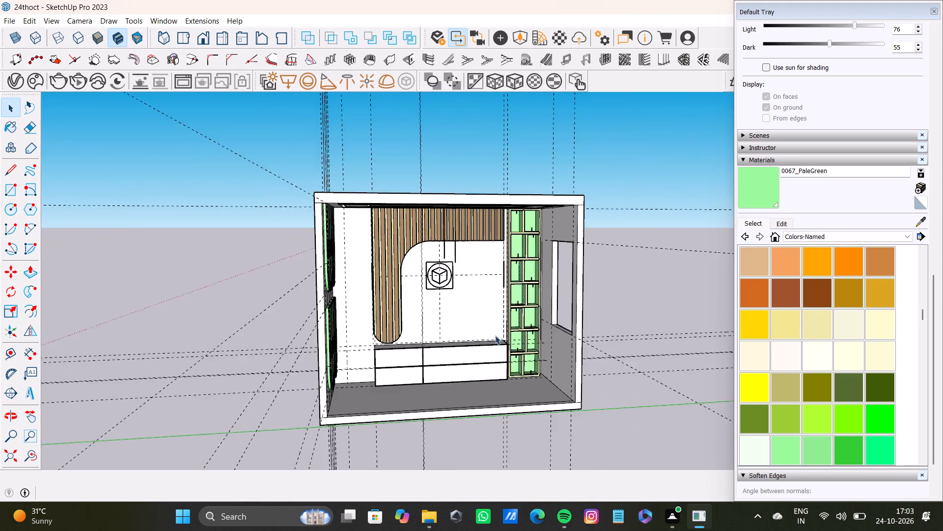
middle_drag(504, 347, 449, 336)
scroll(452, 346, up, 12)
key(space)
double_click(361, 345)
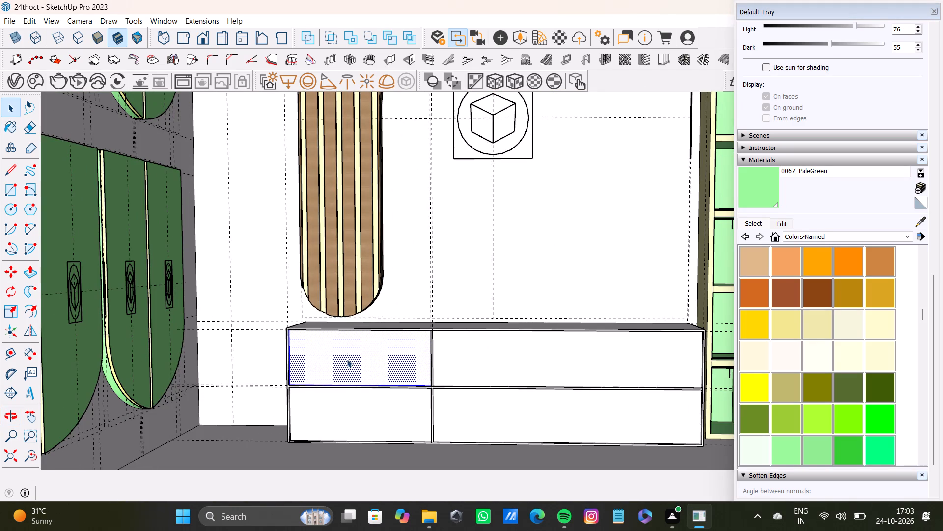
shift+double_click(360, 410)
shift+double_click(458, 407)
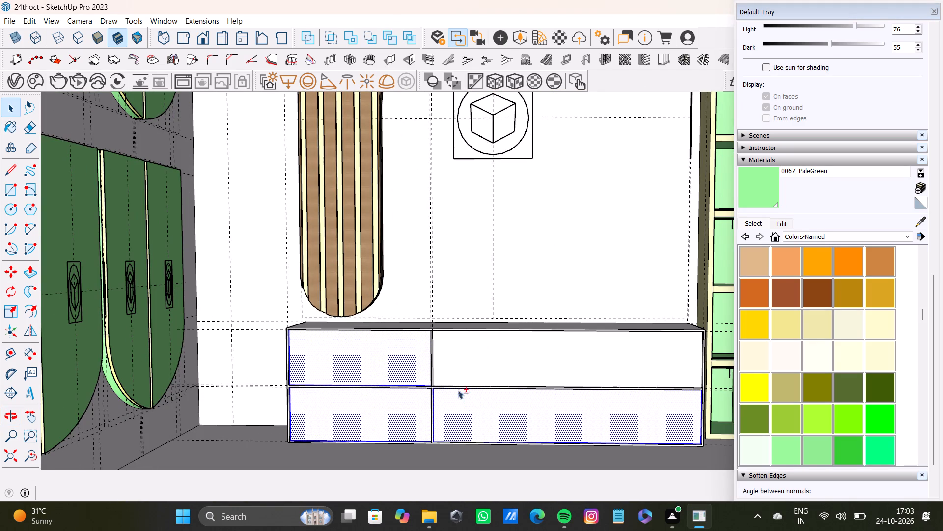
shift+double_click(460, 378)
Add the low cabinet's top face and its end face on the green cupboard side to the selection.
scroll(397, 321, down, 4)
middle_drag(397, 322, 412, 369)
scroll(392, 330, up, 5)
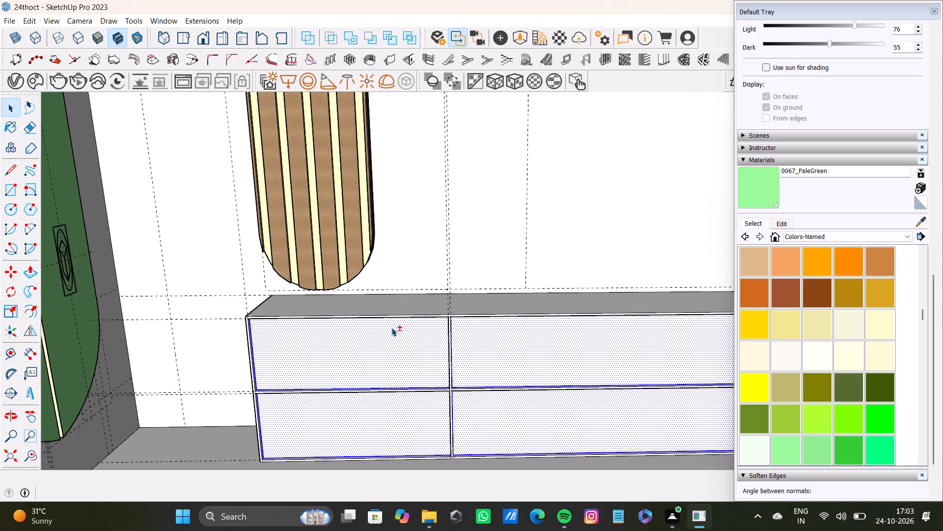
scroll(391, 327, up, 4)
shift+middle_drag(391, 327, 255, 348)
shift+scroll(366, 337, up, 7)
shift+double_click(320, 317)
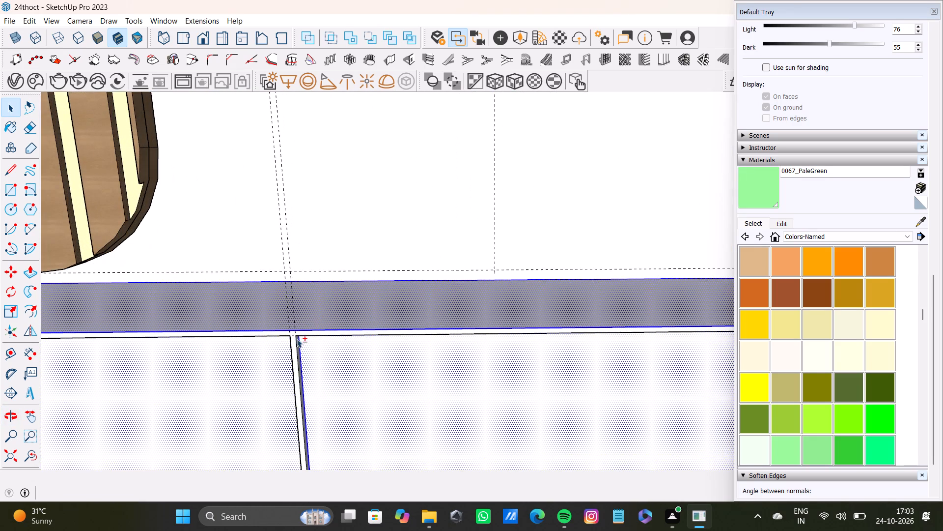
shift+scroll(331, 350, down, 9)
shift+middle_drag(370, 365, 482, 306)
shift+scroll(256, 361, down, 2)
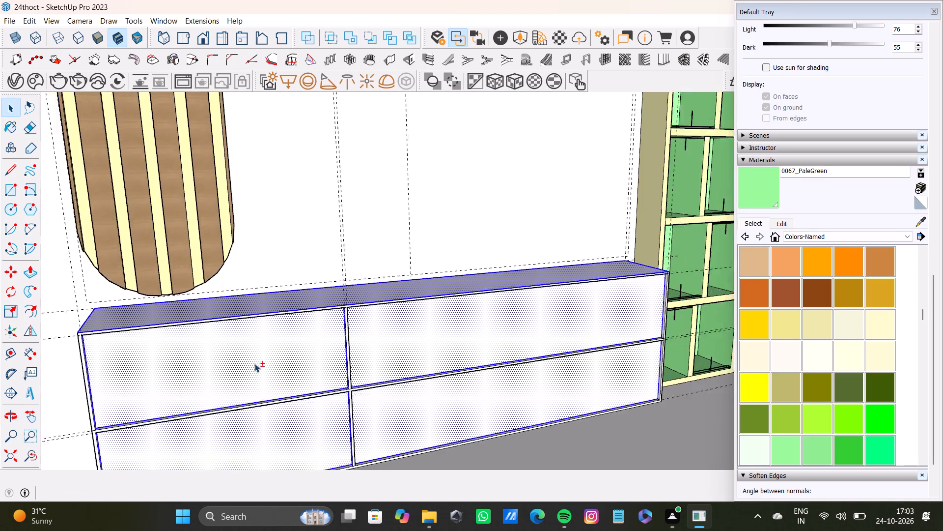
shift+scroll(254, 363, down, 3)
shift+middle_drag(250, 367, 375, 349)
shift+scroll(234, 356, up, 6)
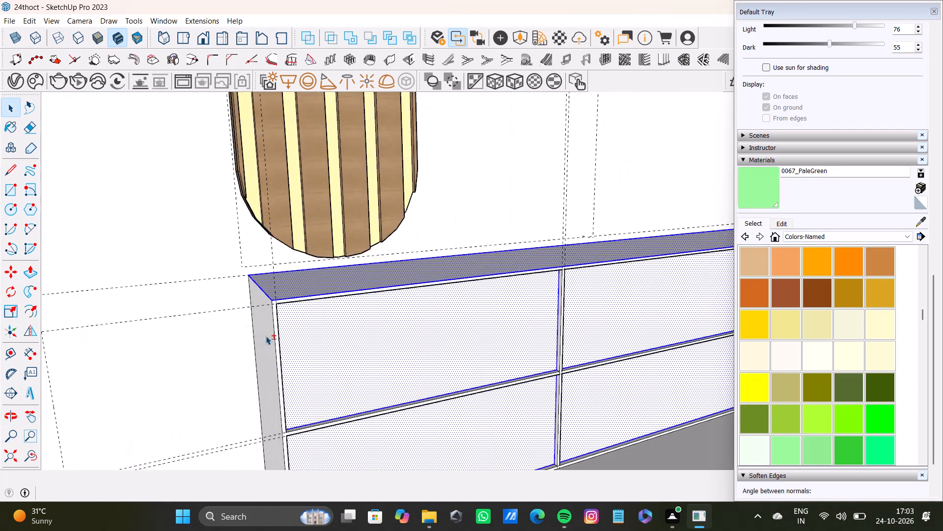
shift+double_click(266, 336)
Add the low cabinet's end face beside the shelving to the selection.
shift+scroll(283, 346, down, 9)
shift+middle_drag(495, 394, 320, 358)
shift+scroll(449, 355, down, 4)
shift+middle_drag(612, 380, 512, 366)
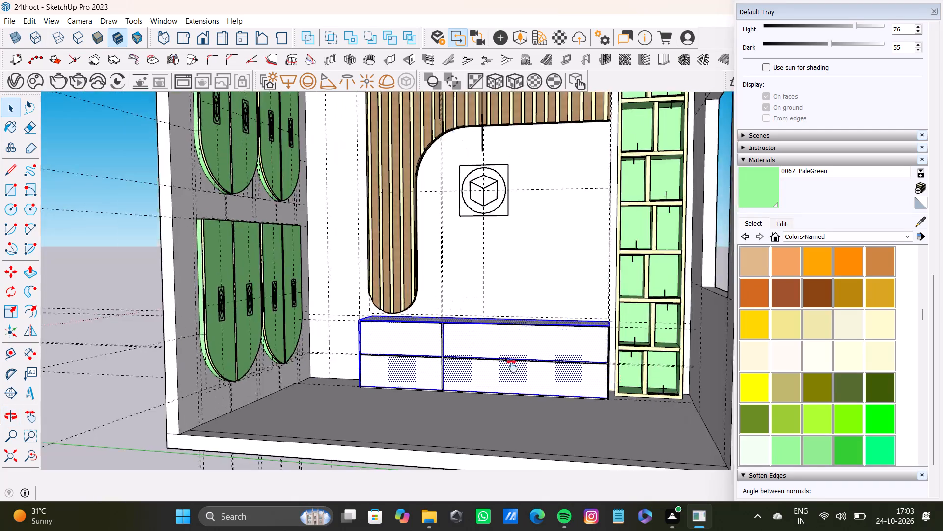
shift+middle_drag(512, 366, 316, 359)
shift+scroll(342, 347, up, 12)
shift+middle_drag(292, 339, 262, 338)
shift+scroll(473, 316, up, 2)
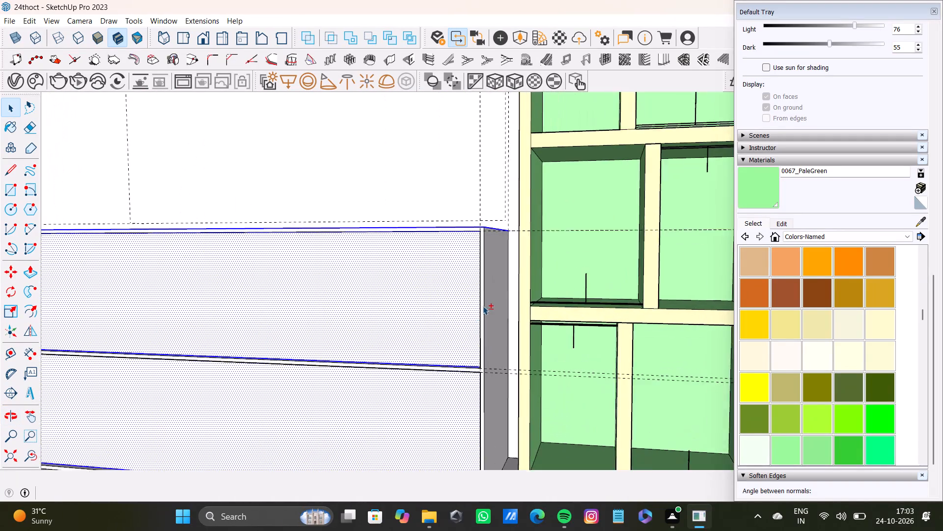
shift+scroll(483, 306, up, 3)
shift+double_click(496, 288)
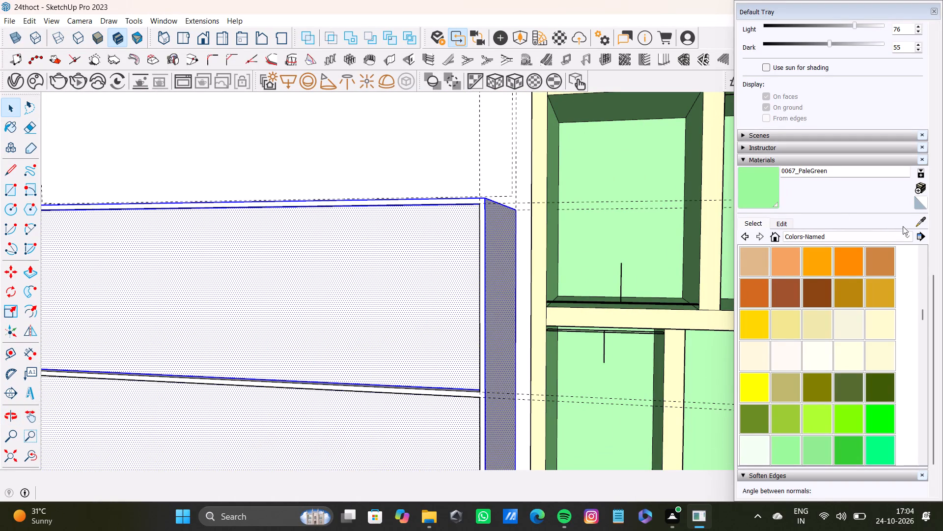
Sample Maquette Wood B01 12cm from the slatted wall panel and paint the low cabinet's selected faces with it.
shift+click(916, 222)
shift+middle_drag(203, 122, 500, 438)
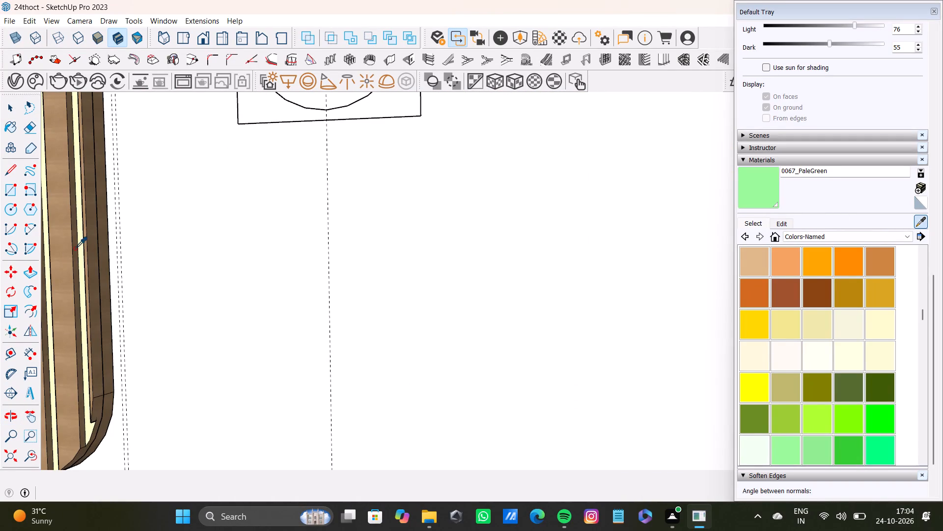
shift+click(63, 248)
shift+scroll(324, 466, down, 7)
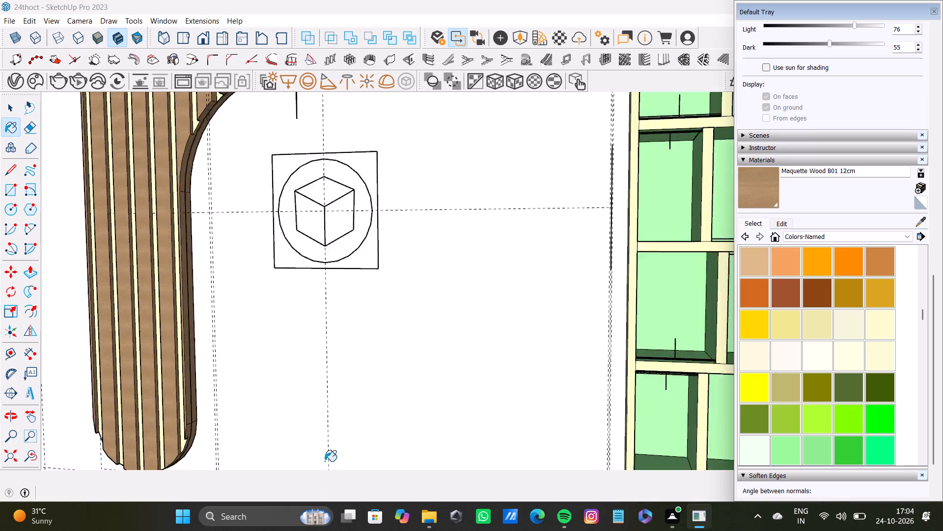
shift+scroll(325, 461, down, 1)
shift+middle_drag(325, 458, 313, 313)
shift+click(320, 347)
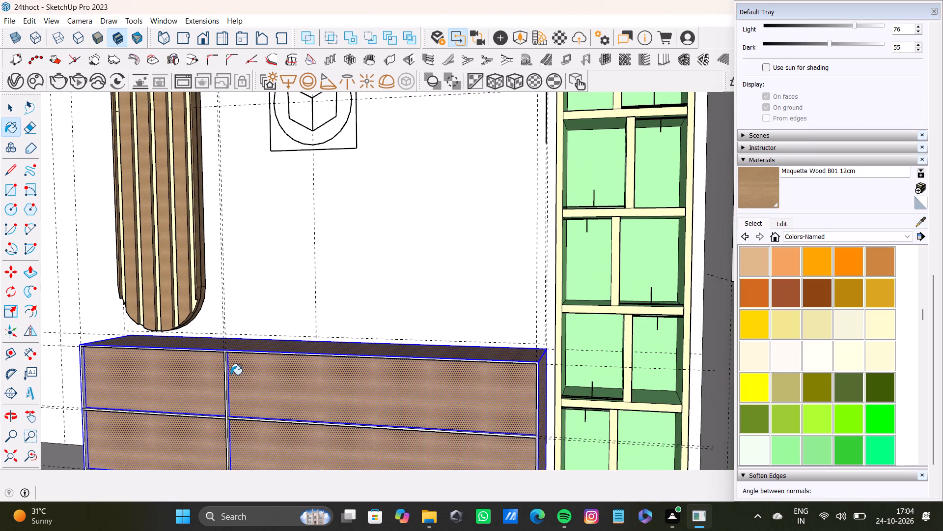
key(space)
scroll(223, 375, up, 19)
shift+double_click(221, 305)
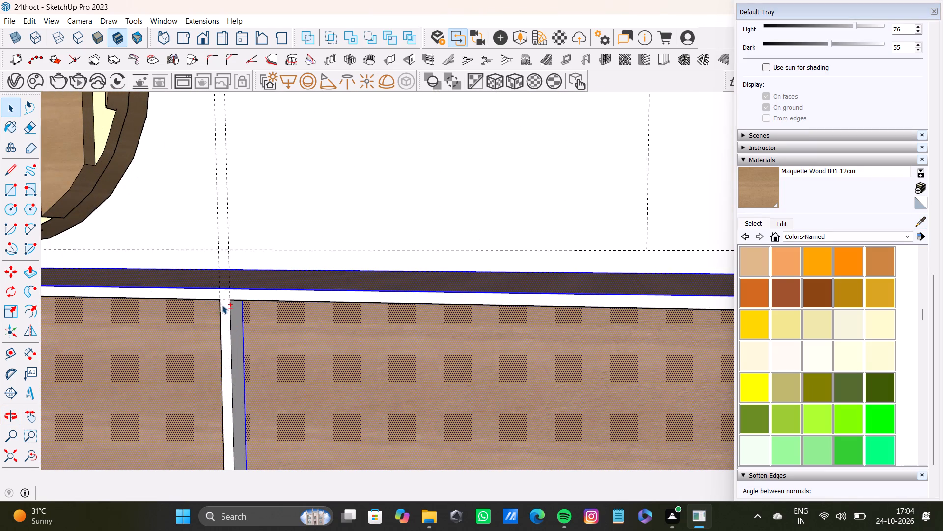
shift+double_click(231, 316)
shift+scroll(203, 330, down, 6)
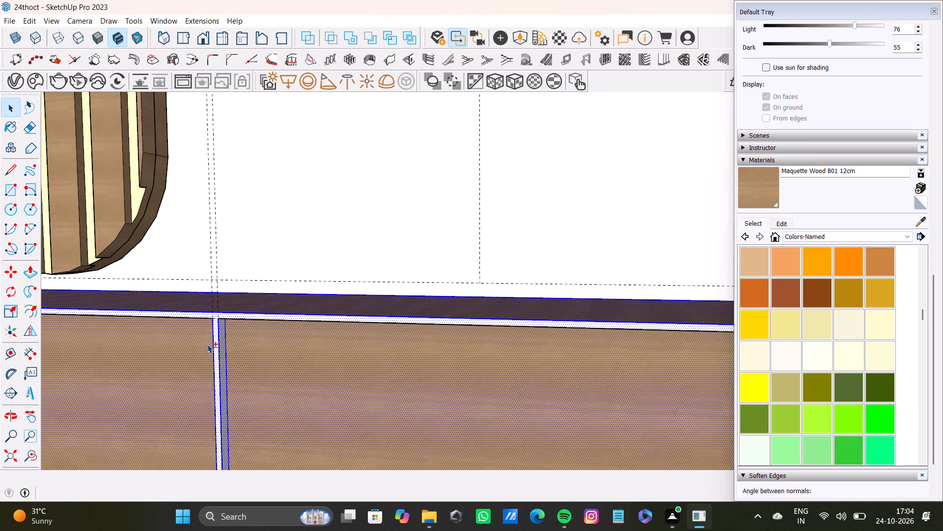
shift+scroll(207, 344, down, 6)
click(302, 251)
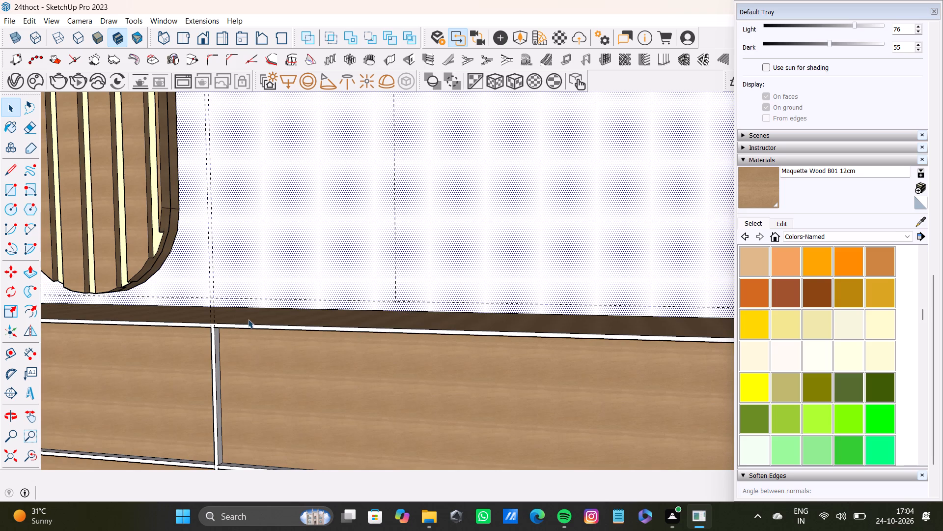
Select the low cabinet's white front frame and the side faces of its upper vertical divider.
middle_drag(245, 320, 250, 378)
click(219, 360)
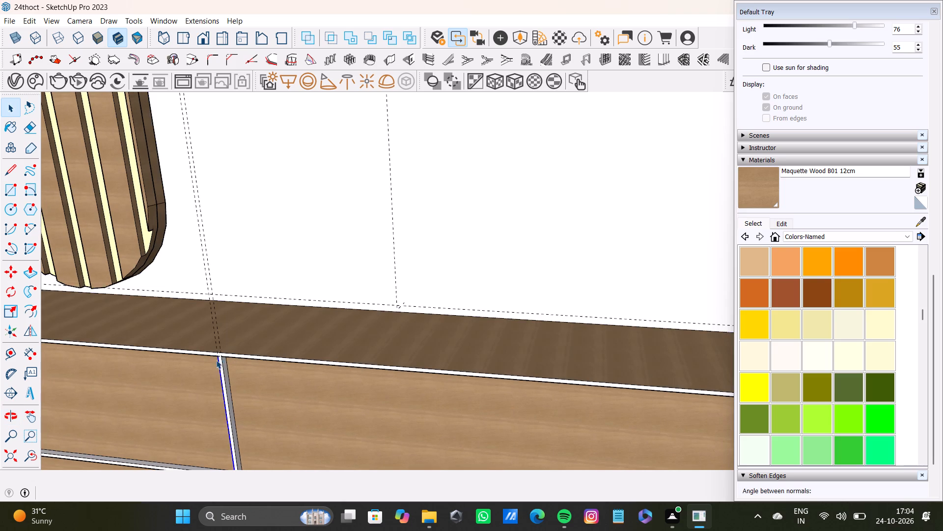
scroll(216, 361, up, 15)
shift+middle_drag(217, 357, 252, 304)
shift+double_click(276, 296)
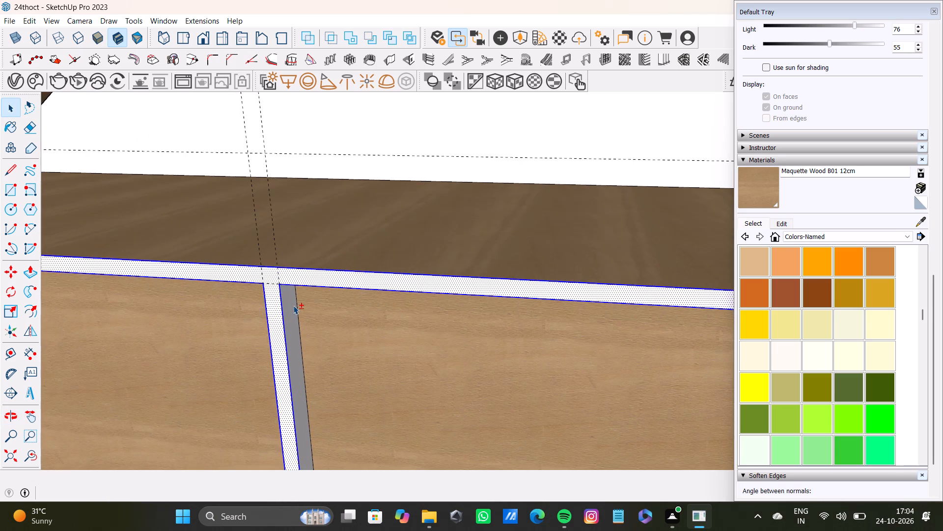
shift+double_click(293, 305)
shift+scroll(281, 337, down, 4)
middle_drag(280, 356, 410, 332)
scroll(387, 341, up, 6)
shift+double_click(449, 317)
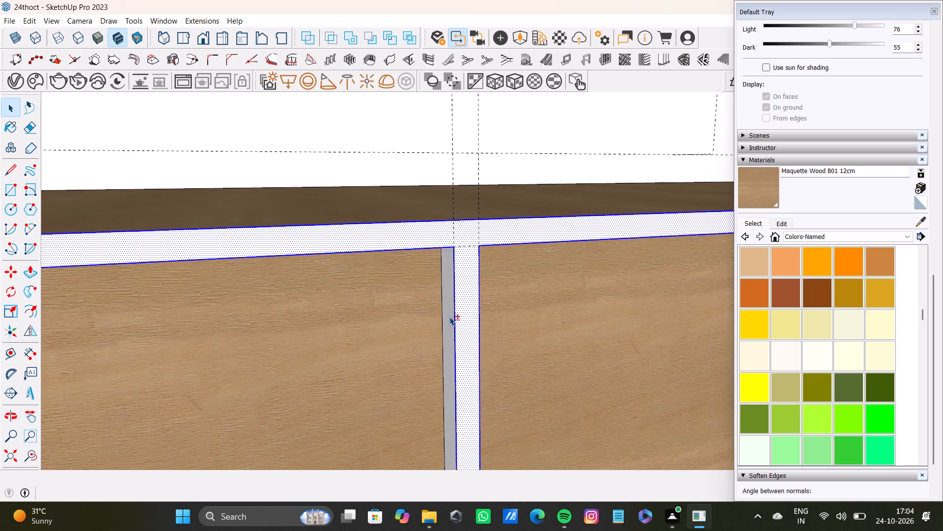
Add the outer side and bottom inner faces of the low cabinet's narrow upper compartment to the selection.
shift+scroll(448, 318, down, 20)
shift+scroll(448, 318, down, 4)
shift+middle_drag(435, 329, 393, 293)
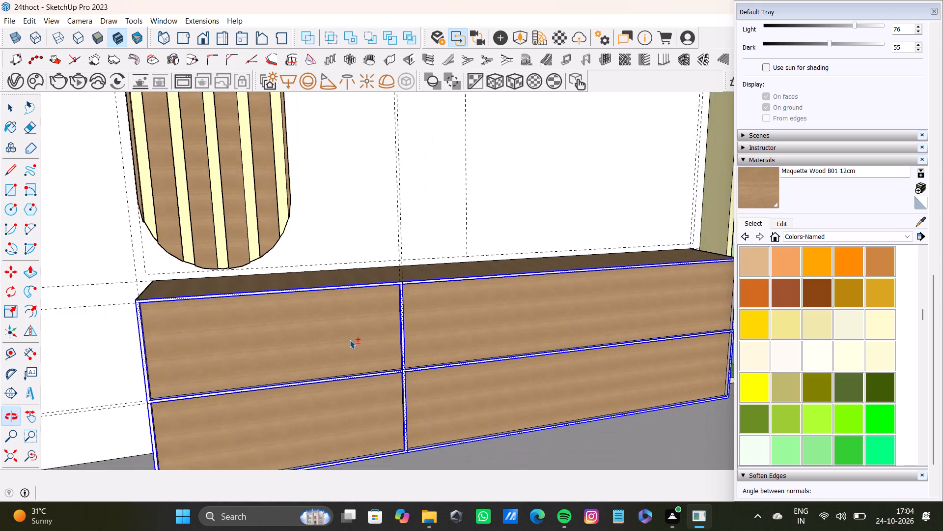
shift+scroll(320, 367, up, 8)
shift+middle_drag(374, 374, 572, 342)
shift+scroll(214, 370, up, 4)
middle_drag(234, 356, 111, 339)
shift+scroll(189, 340, up, 7)
shift+scroll(422, 338, down, 3)
shift+middle_drag(422, 338, 135, 298)
shift+scroll(183, 293, up, 3)
shift+click(187, 291)
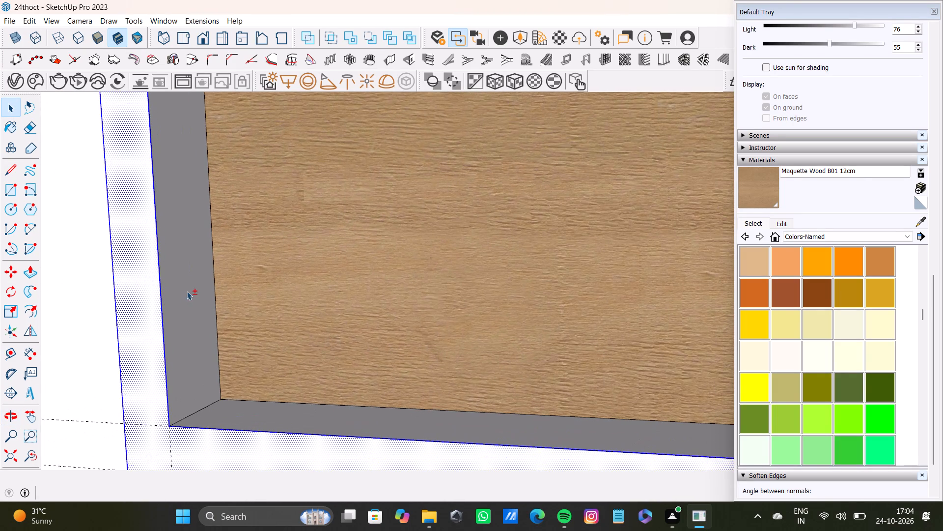
shift+click(273, 407)
Add the lower vertical divider's wide-compartment side and the bottom inner face of the wide upper compartment to the selection.
shift+scroll(273, 407, down, 17)
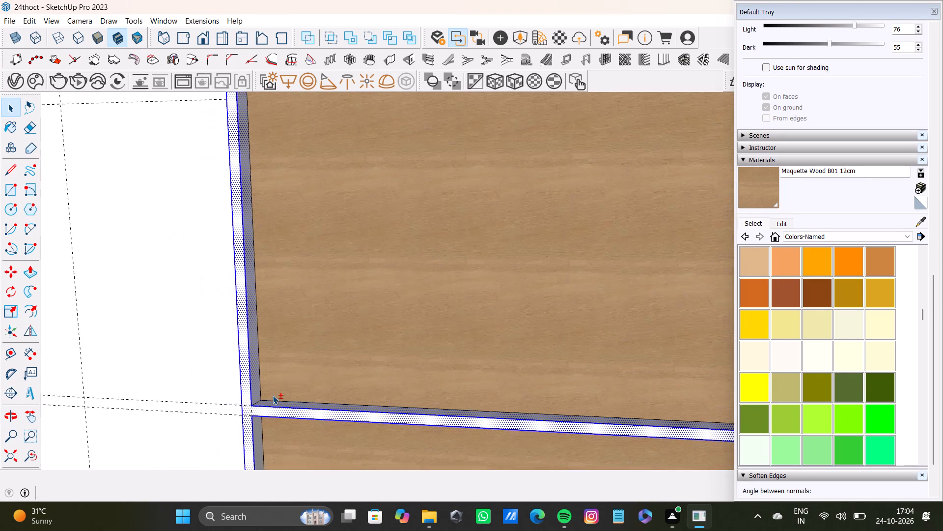
shift+scroll(273, 395, down, 20)
shift+middle_drag(280, 393, 150, 291)
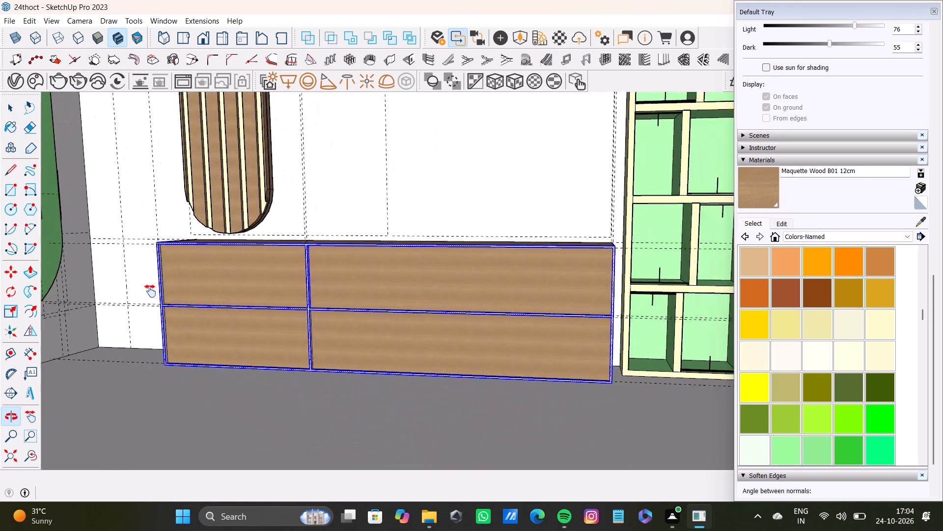
shift+middle_drag(150, 291, 143, 277)
shift+scroll(253, 274, up, 20)
shift+scroll(253, 274, up, 3)
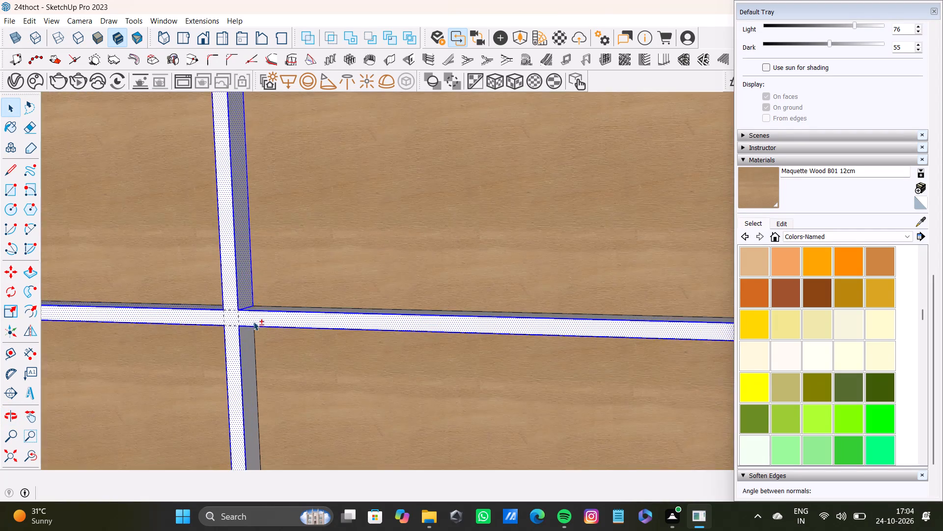
shift+click(249, 338)
shift+scroll(249, 338, down, 7)
shift+scroll(249, 338, up, 5)
middle_drag(250, 324, 255, 404)
shift+scroll(253, 340, up, 3)
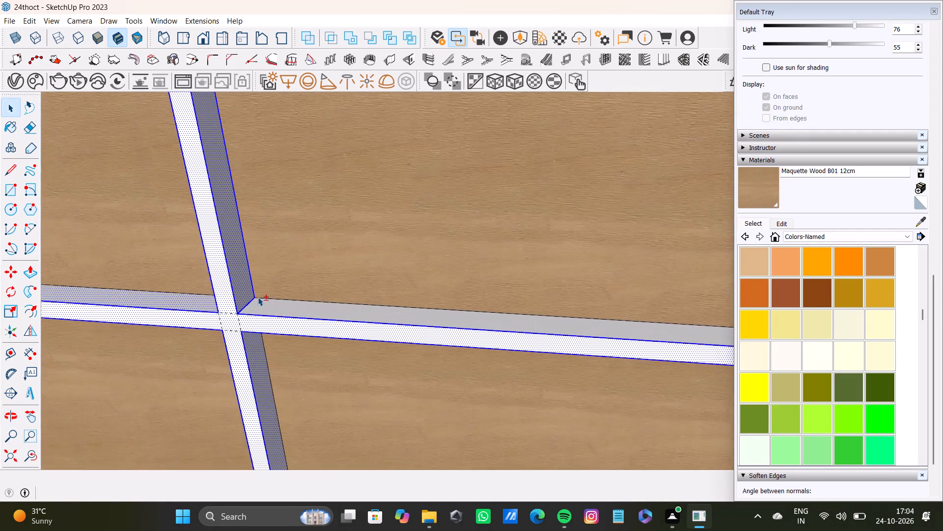
shift+scroll(258, 297, up, 1)
shift+click(255, 304)
Add the inner side face at the shelving end of the low cabinet's wide upper compartment to the selection.
shift+scroll(255, 305, down, 20)
shift+scroll(255, 305, down, 3)
shift+middle_drag(449, 366, 442, 361)
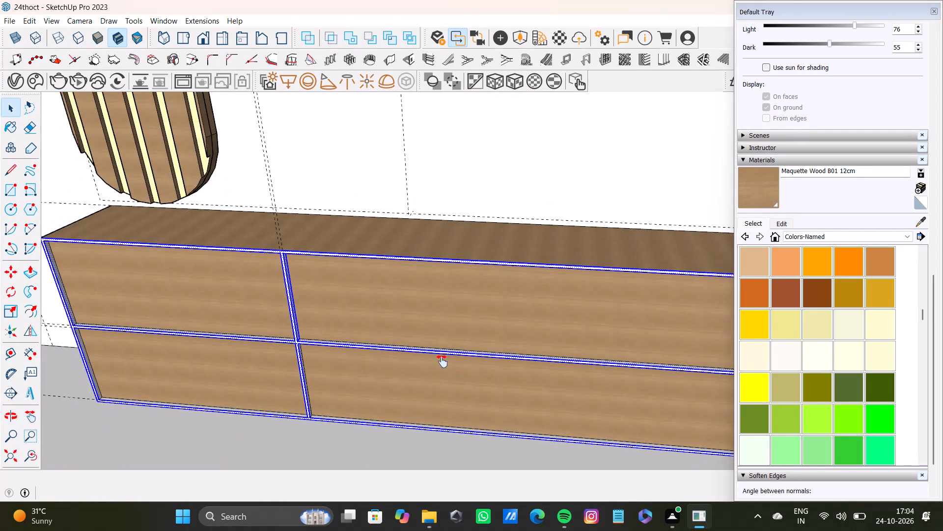
shift+middle_drag(442, 361, 108, 363)
shift+scroll(426, 346, up, 7)
middle_drag(356, 365, 471, 357)
shift+scroll(459, 363, up, 8)
middle_drag(436, 391, 472, 385)
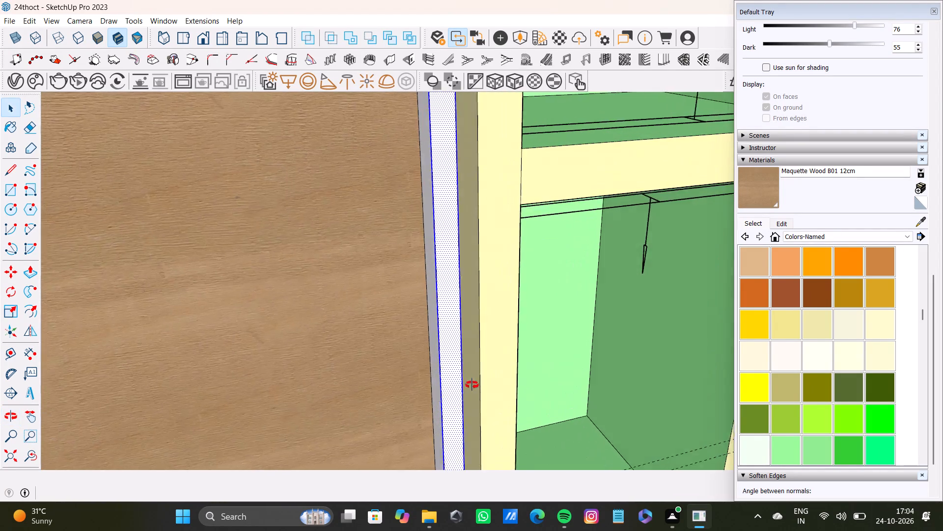
middle_drag(472, 385, 483, 380)
shift+scroll(478, 382, up, 3)
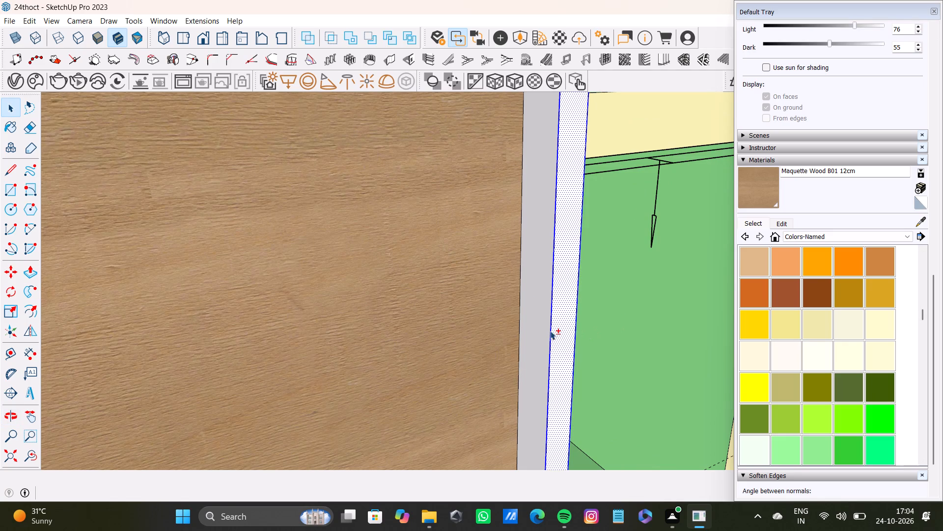
shift+click(536, 331)
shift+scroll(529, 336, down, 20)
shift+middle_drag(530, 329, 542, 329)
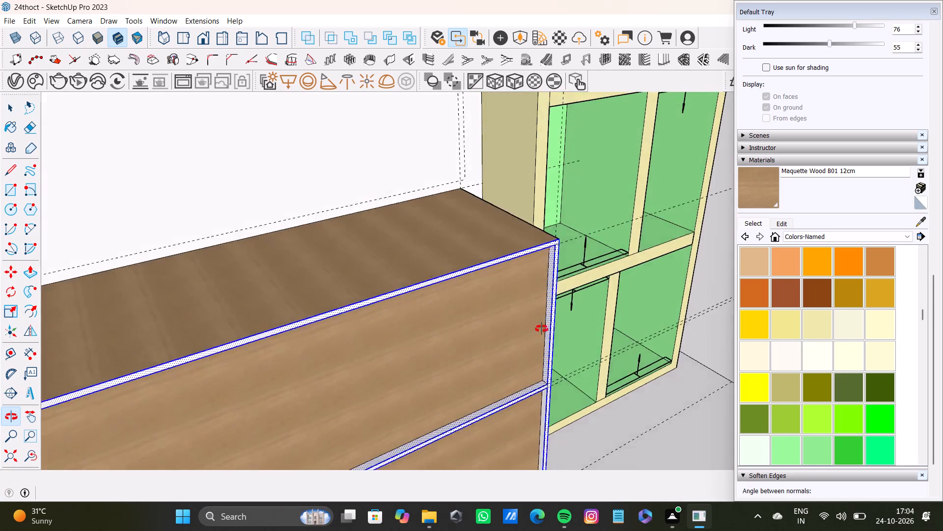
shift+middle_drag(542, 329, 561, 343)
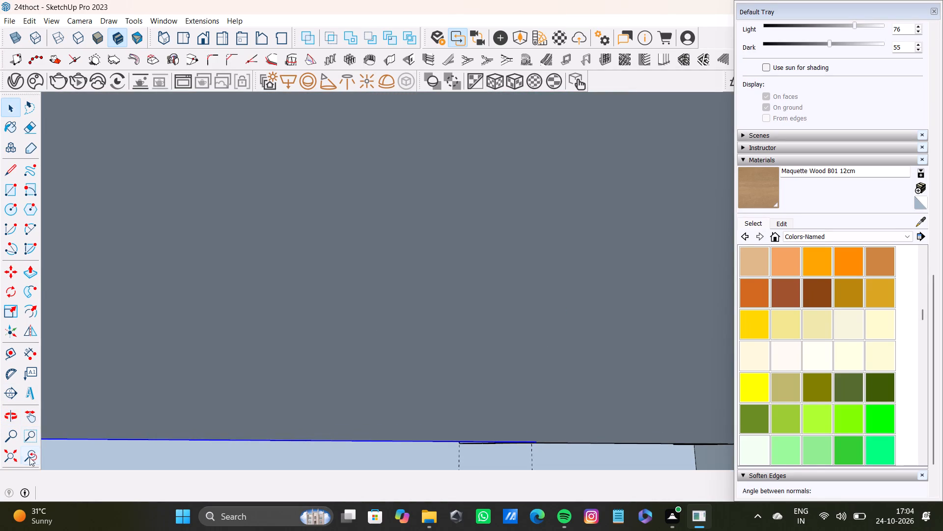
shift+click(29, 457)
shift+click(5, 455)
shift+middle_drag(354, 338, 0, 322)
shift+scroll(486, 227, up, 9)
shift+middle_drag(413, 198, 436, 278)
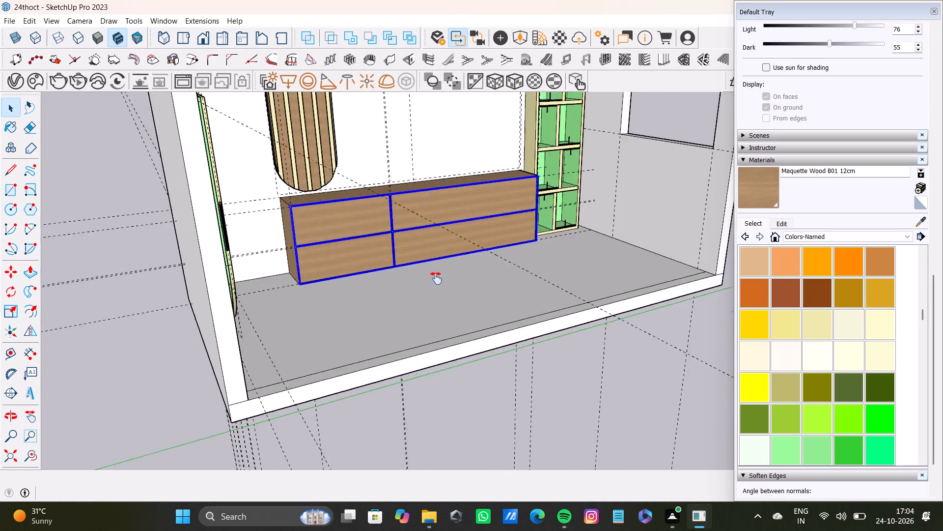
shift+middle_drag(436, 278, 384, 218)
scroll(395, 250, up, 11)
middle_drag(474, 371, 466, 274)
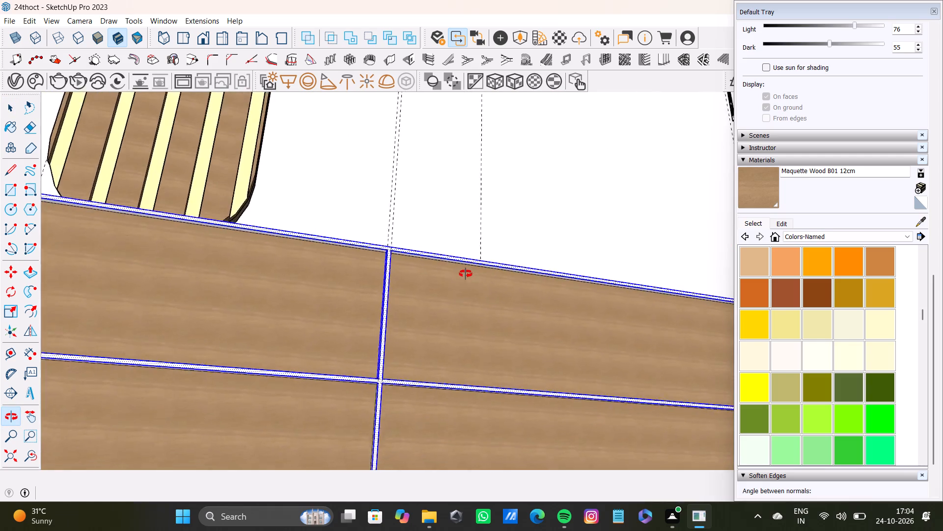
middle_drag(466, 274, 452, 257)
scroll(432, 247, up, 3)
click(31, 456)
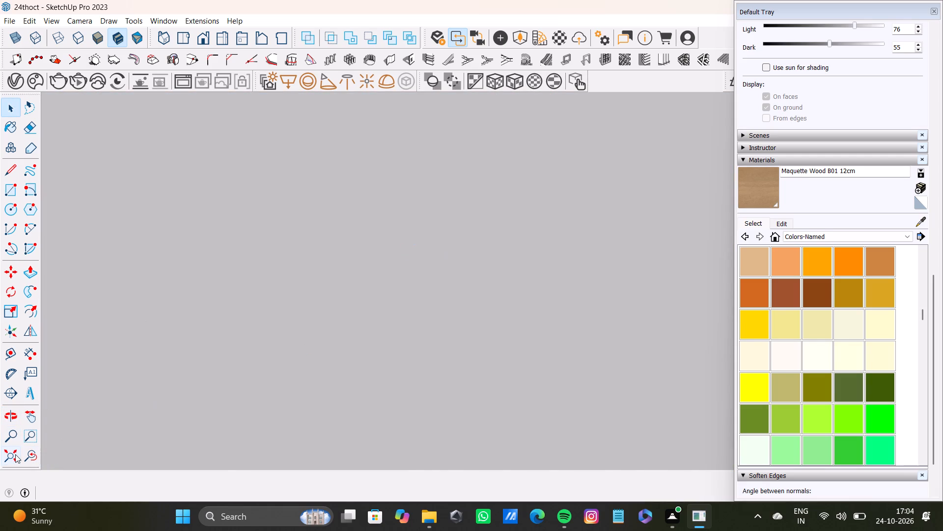
Add the top inner faces of the low cabinet's two upper compartments to the selection.
click(14, 455)
middle_drag(744, 303, 293, 310)
shift+middle_drag(593, 316, 217, 315)
shift+scroll(299, 322, up, 7)
shift+middle_drag(290, 424, 311, 447)
scroll(345, 372, up, 9)
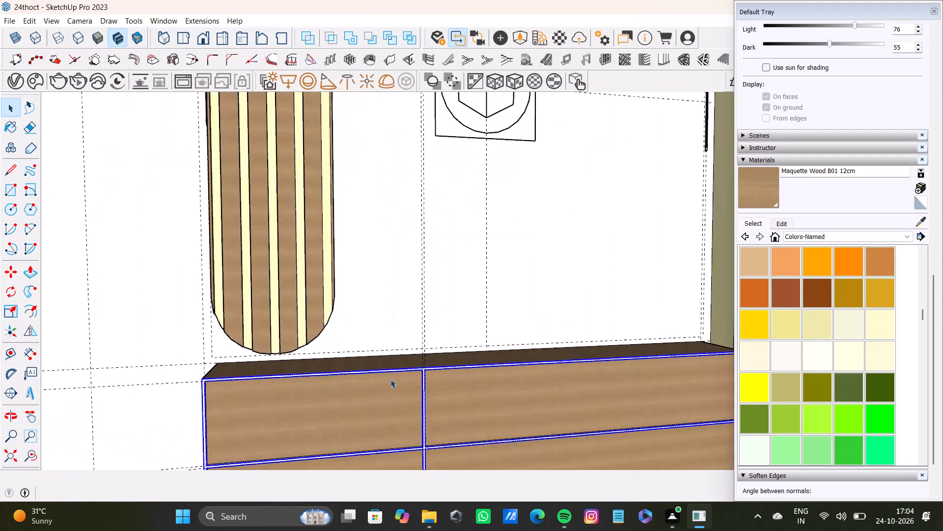
scroll(390, 379, up, 11)
middle_drag(398, 393, 383, 268)
scroll(423, 263, up, 4)
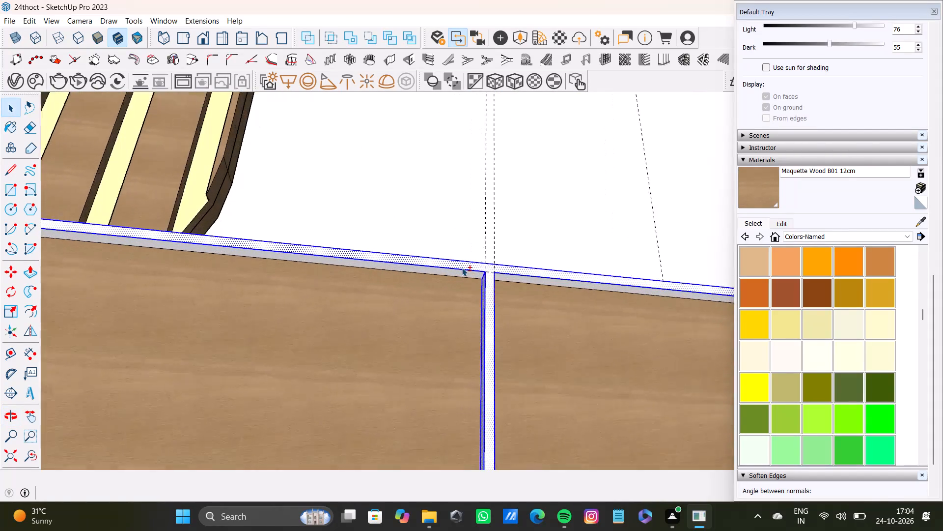
scroll(462, 267, up, 4)
shift+click(482, 279)
shift+click(551, 285)
Add the top inner faces of the low cabinet's two lower compartments to the selection.
shift+middle_drag(454, 236, 450, 196)
shift+scroll(418, 252, down, 9)
shift+middle_drag(441, 322, 422, 290)
shift+scroll(445, 313, up, 3)
shift+scroll(450, 321, down, 5)
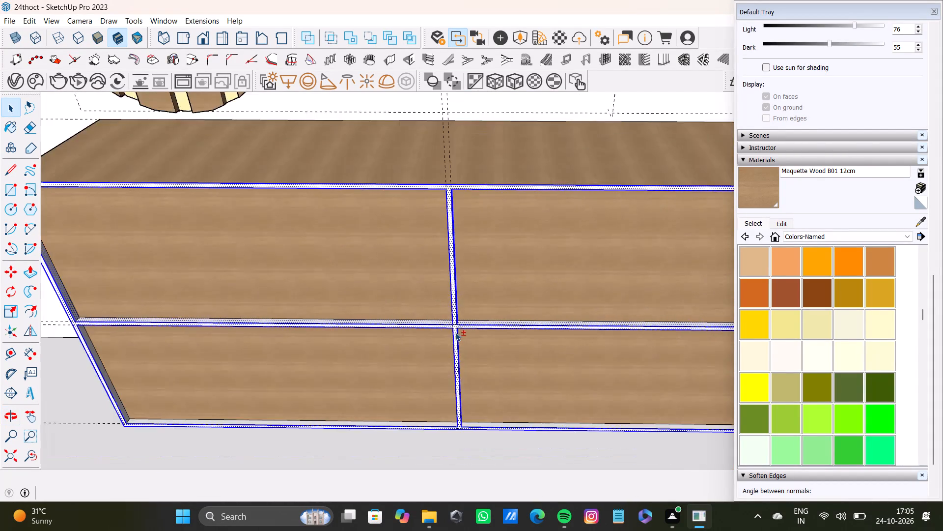
shift+middle_drag(456, 332, 477, 147)
scroll(438, 287, up, 6)
middle_drag(427, 304, 418, 206)
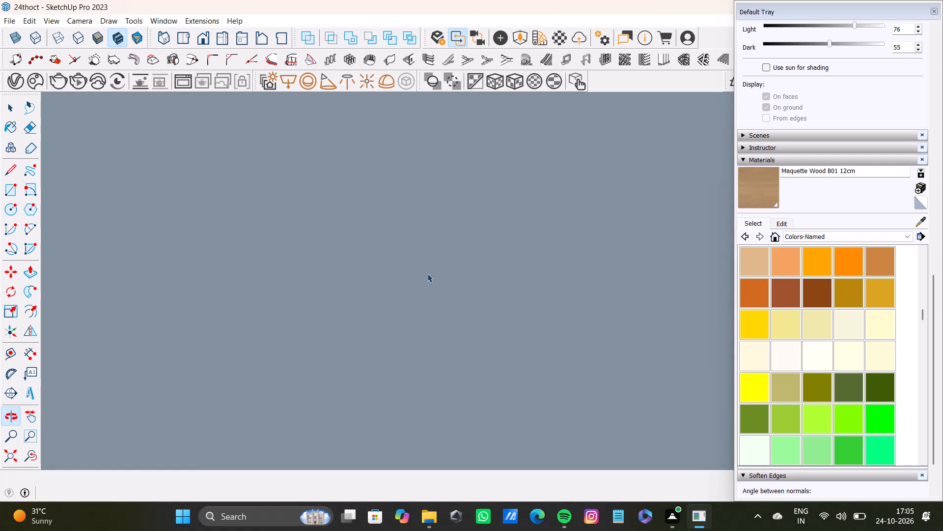
click(32, 455)
scroll(409, 287, up, 7)
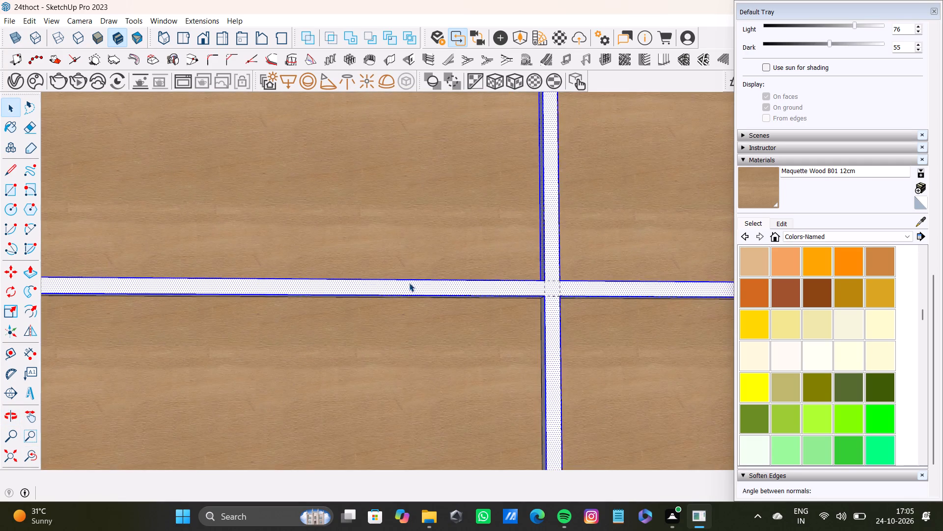
middle_drag(413, 285, 402, 190)
scroll(458, 283, up, 3)
shift+click(508, 298)
shift+click(633, 295)
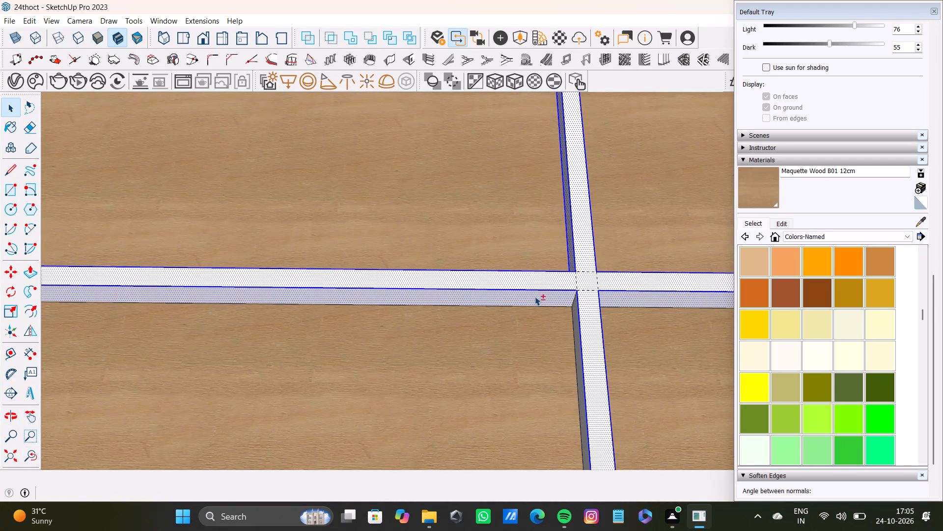
Add the inner side face at the outer end of the low cabinet's narrow lower compartment to the selection.
shift+click(32, 458)
shift+click(0, 456)
middle_drag(387, 283, 387, 308)
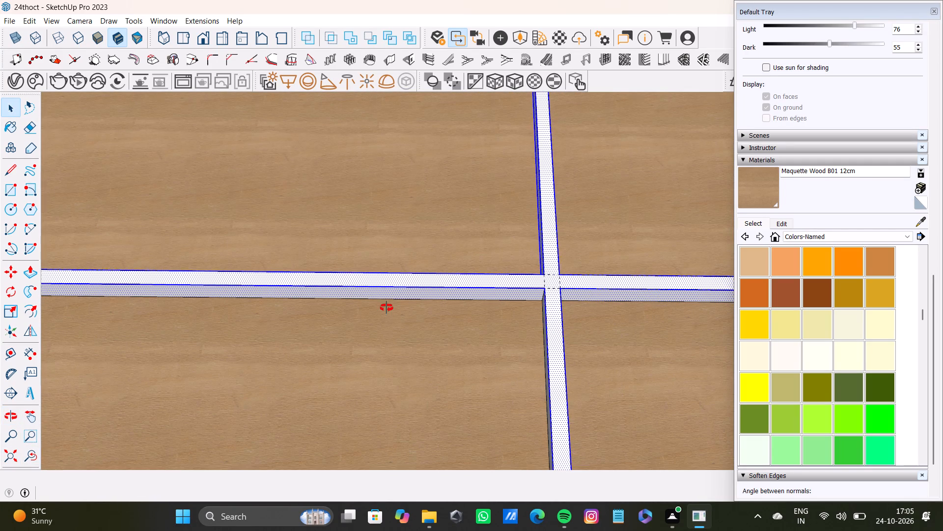
middle_drag(387, 308, 374, 423)
click(15, 455)
middle_drag(582, 303, 229, 307)
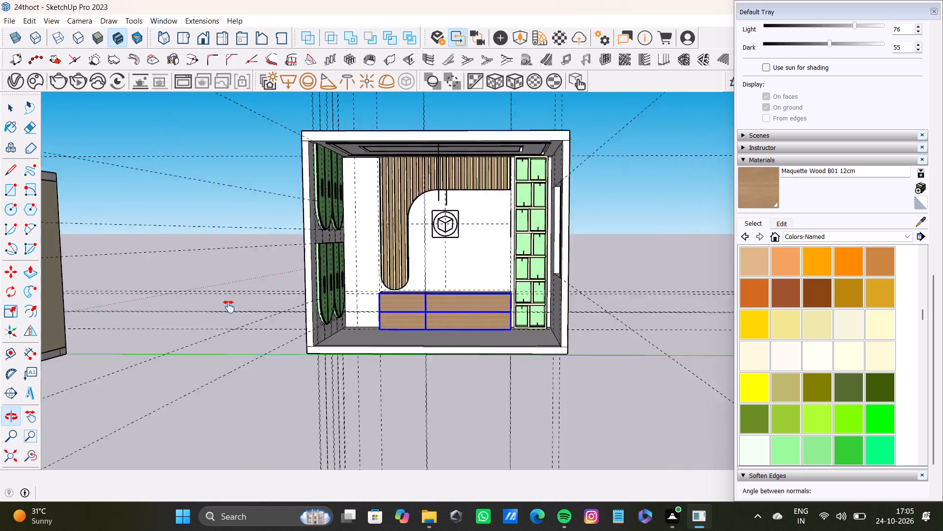
middle_drag(229, 307, 225, 311)
shift+scroll(385, 311, up, 14)
middle_drag(244, 334, 148, 301)
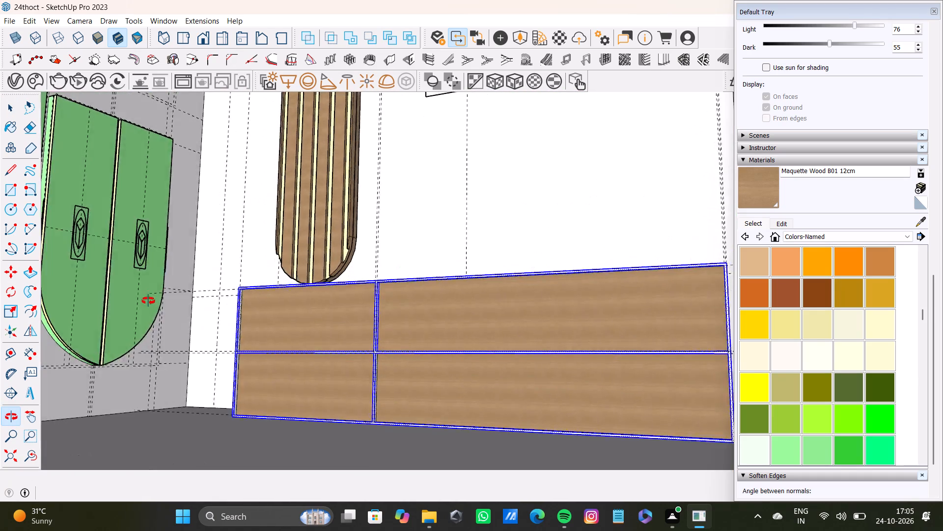
middle_drag(148, 301, 137, 322)
scroll(249, 331, up, 13)
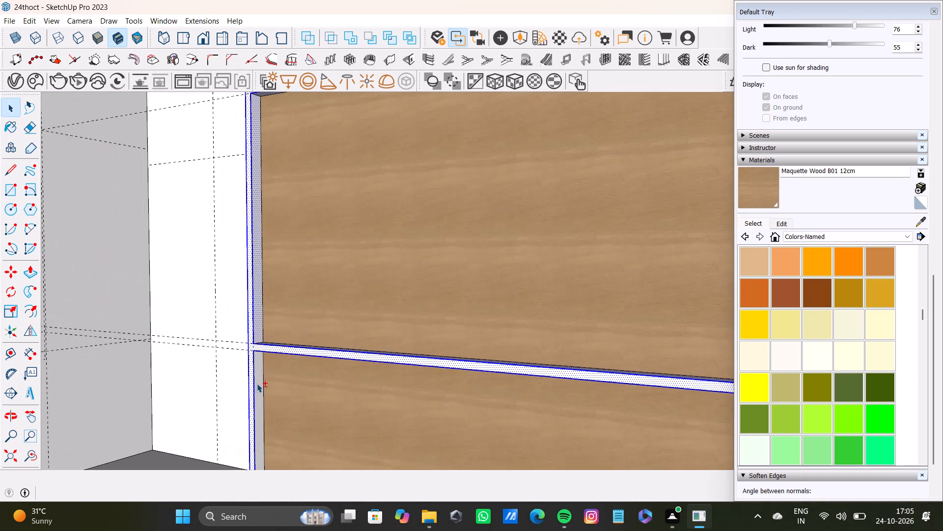
shift+click(257, 383)
Add the lower vertical divider's narrow-compartment side to the selection.
shift+scroll(257, 384, down, 8)
shift+middle_drag(358, 399, 352, 316)
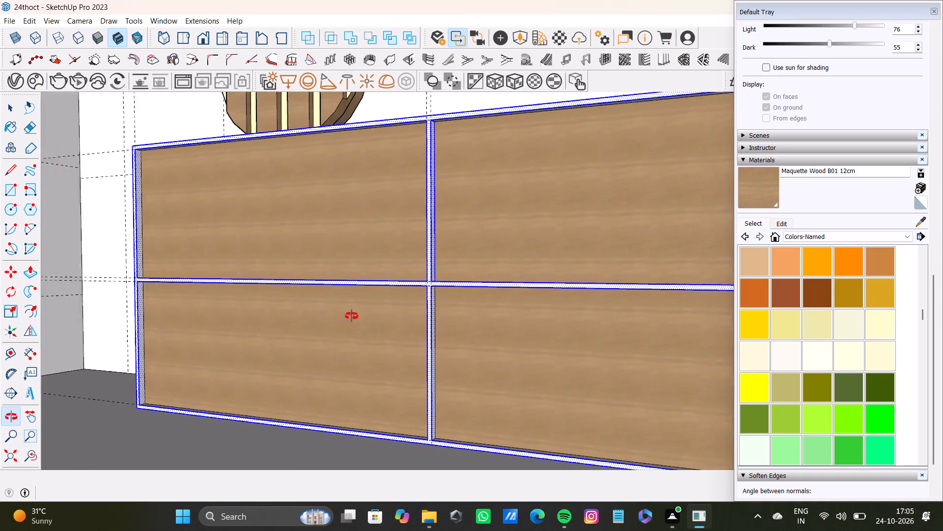
shift+middle_drag(352, 316, 484, 328)
shift+scroll(713, 348, up, 9)
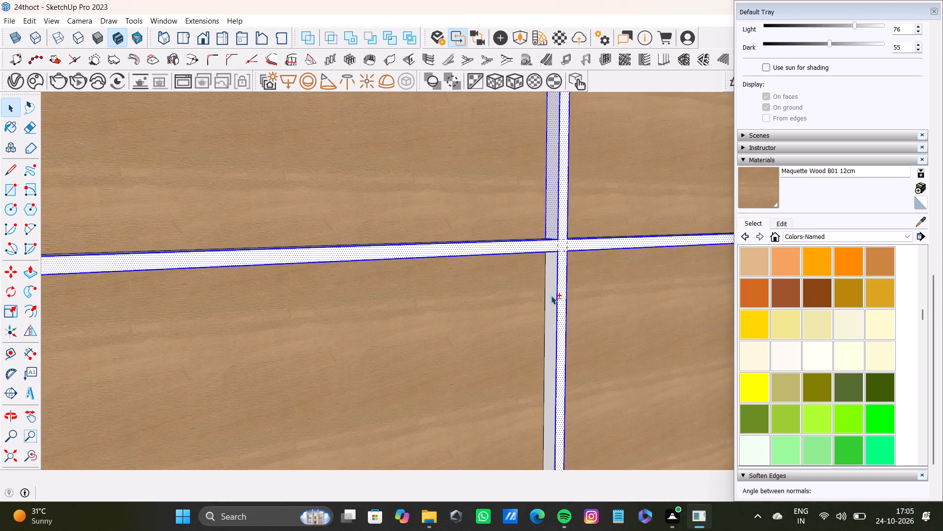
shift+click(552, 296)
Add the inner side face at the shelving end of the low cabinet's wide lower compartment to the selection.
shift+scroll(548, 272, down, 14)
shift+middle_drag(624, 308, 333, 349)
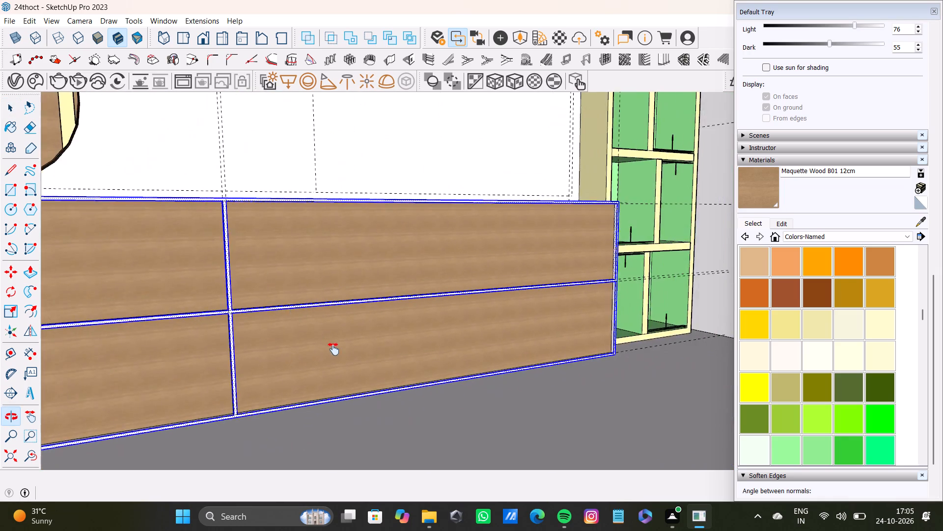
shift+middle_drag(333, 349, 333, 348)
shift+scroll(563, 302, up, 16)
shift+click(635, 262)
Add the bottom inner faces of the low cabinet's wide and narrow lower compartments to the selection.
shift+scroll(626, 271, down, 2)
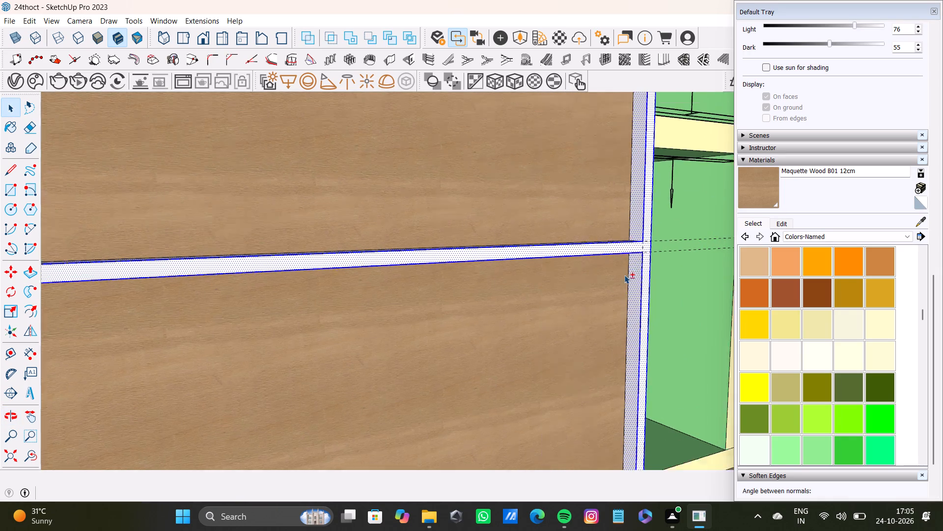
shift+scroll(624, 275, down, 3)
shift+middle_drag(612, 295, 619, 239)
shift+middle_drag(563, 435, 537, 263)
shift+scroll(537, 271, up, 2)
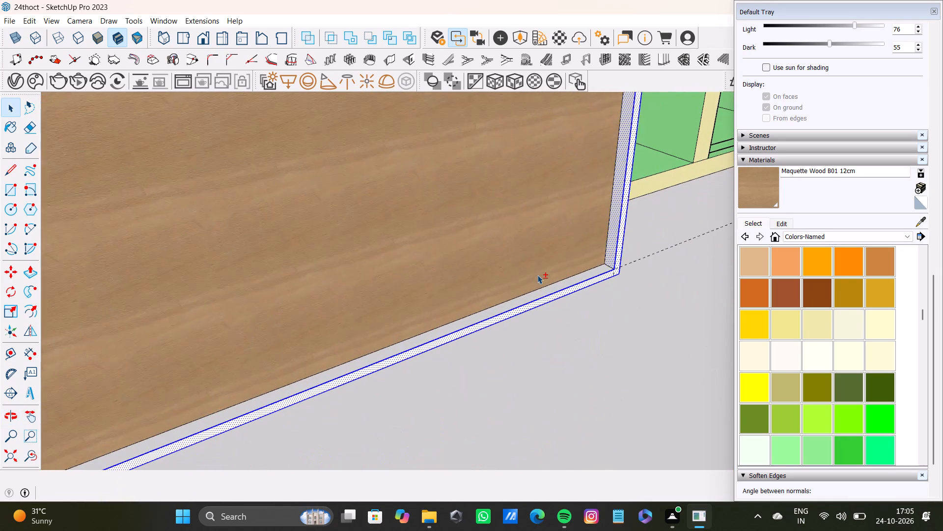
shift+scroll(537, 275, up, 4)
shift+click(539, 285)
shift+scroll(532, 289, down, 8)
shift+middle_drag(461, 306, 704, 210)
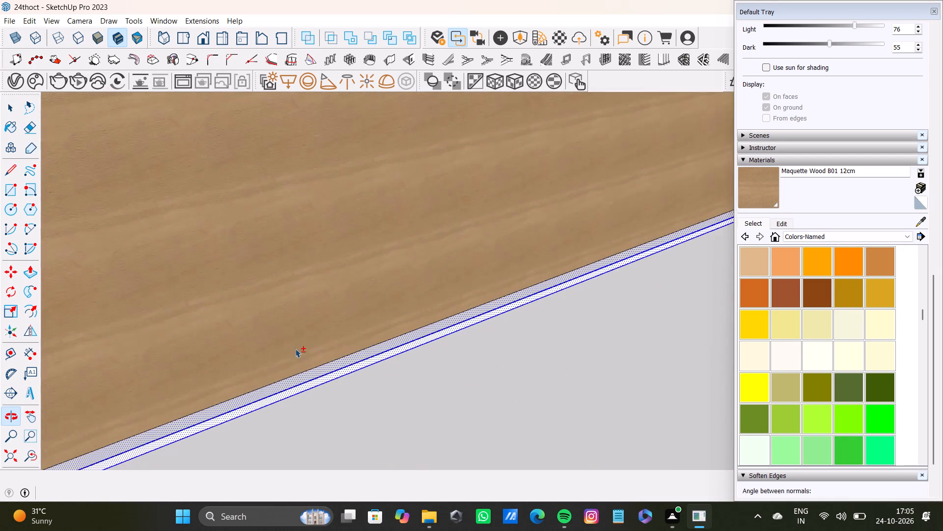
shift+scroll(277, 380, down, 15)
shift+middle_click(260, 389)
shift+middle_drag(260, 388, 623, 286)
shift+scroll(380, 373, up, 5)
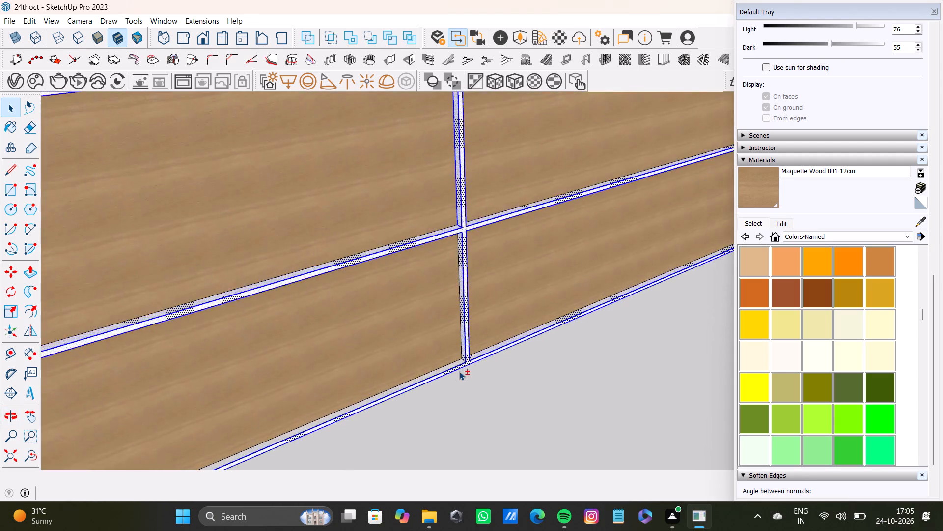
shift+scroll(459, 371, up, 9)
shift+click(461, 357)
Sample 0048_PaleGoldenrod from the slatted wall panel's pale strips and paint the selected low cabinet frame with it.
shift+scroll(451, 357, down, 16)
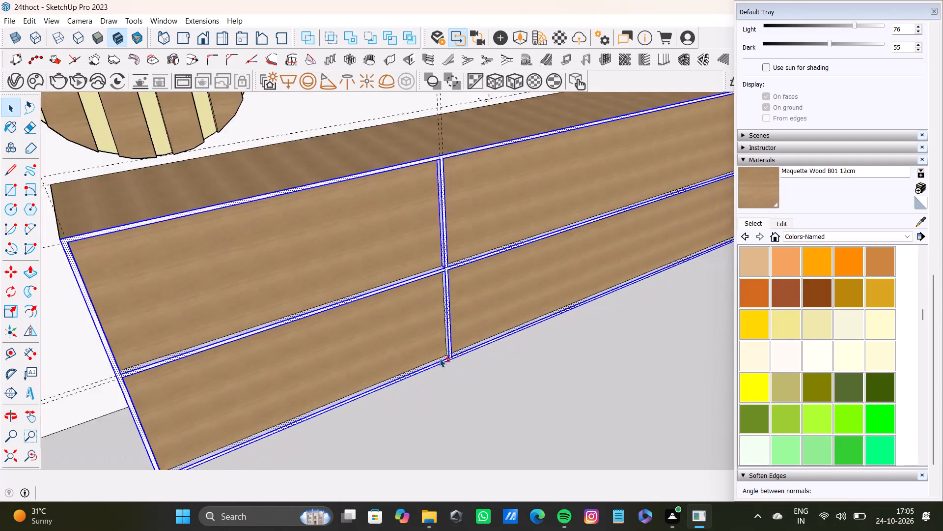
shift+scroll(440, 358, down, 4)
shift+middle_drag(413, 343, 402, 376)
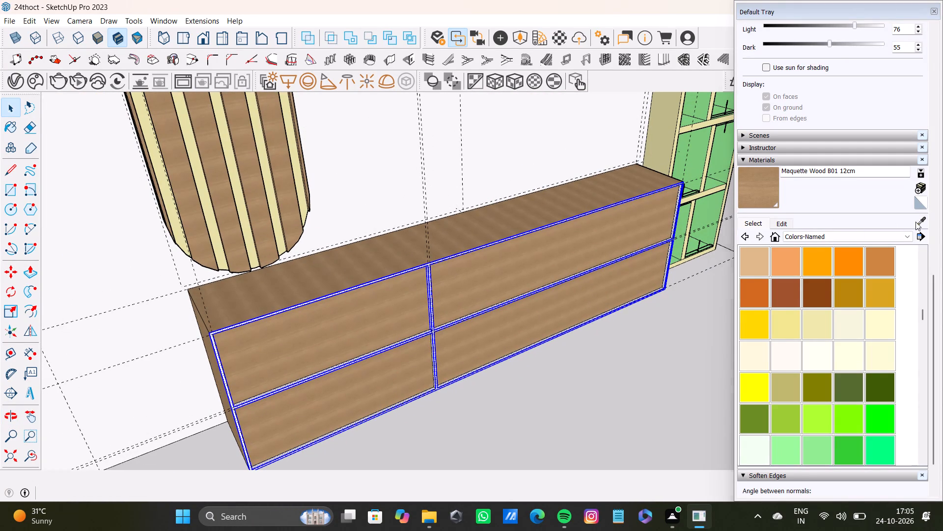
shift+click(915, 222)
shift+click(241, 207)
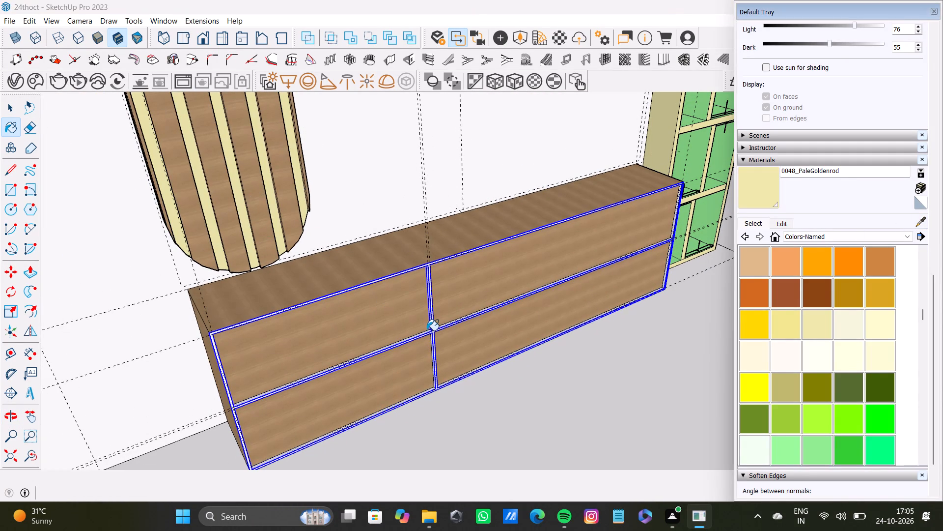
shift+click(428, 333)
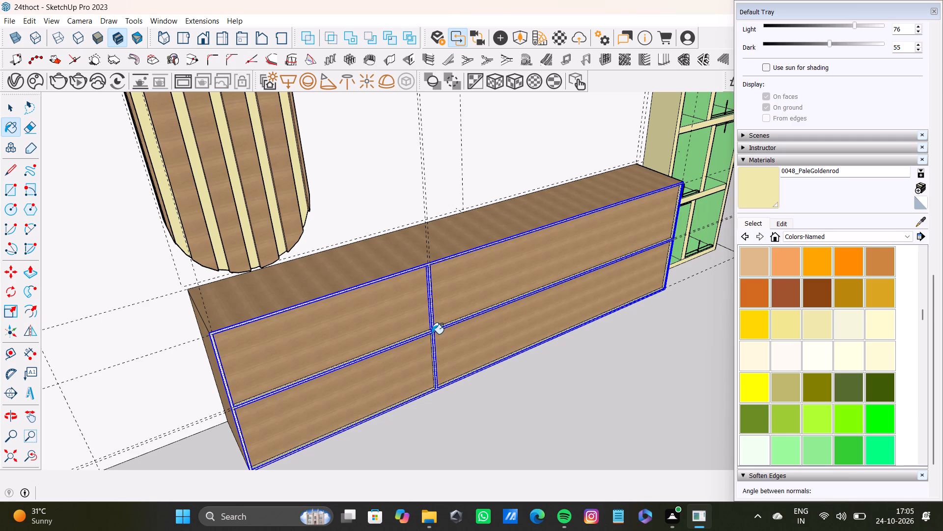
key(space)
Paint the back wall behind the slatted panelling with 0049_Beige.
click(24, 458)
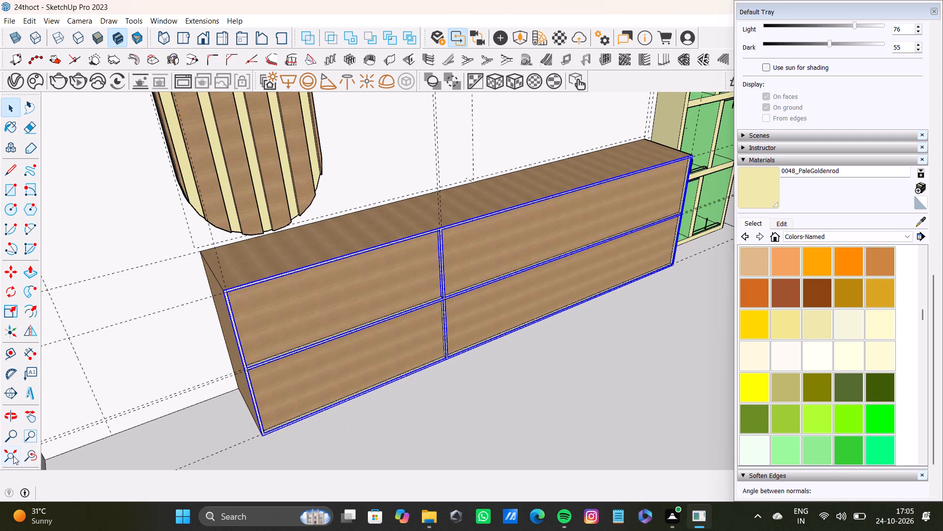
click(12, 456)
middle_drag(500, 307, 326, 208)
scroll(405, 239, down, 9)
middle_drag(522, 251, 280, 272)
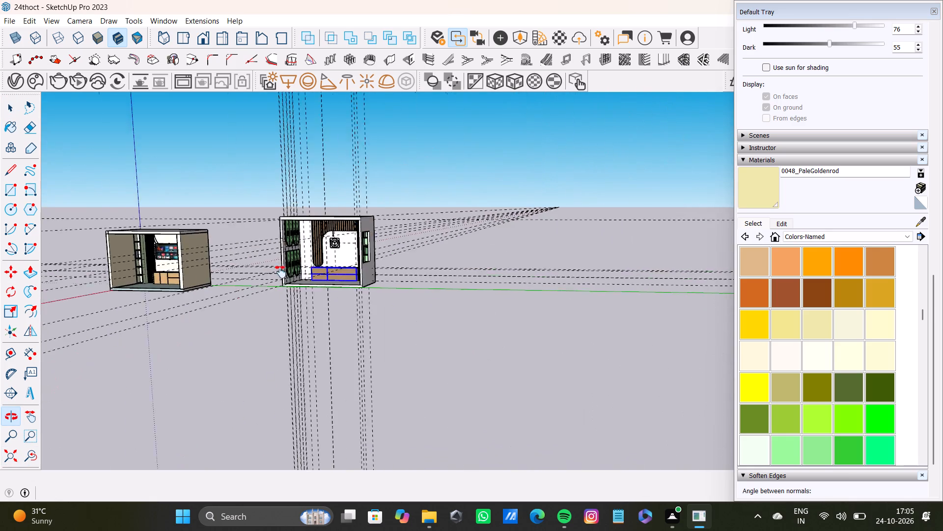
middle_drag(280, 272, 375, 297)
scroll(291, 290, up, 14)
key(space)
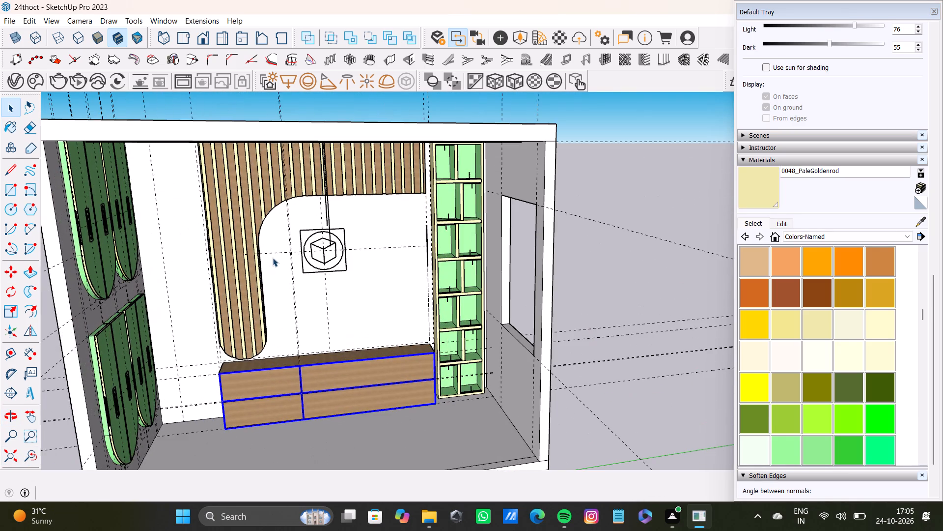
scroll(268, 267, down, 7)
shift+middle_drag(266, 280, 353, 207)
scroll(422, 300, up, 7)
shift+middle_drag(440, 277, 409, 183)
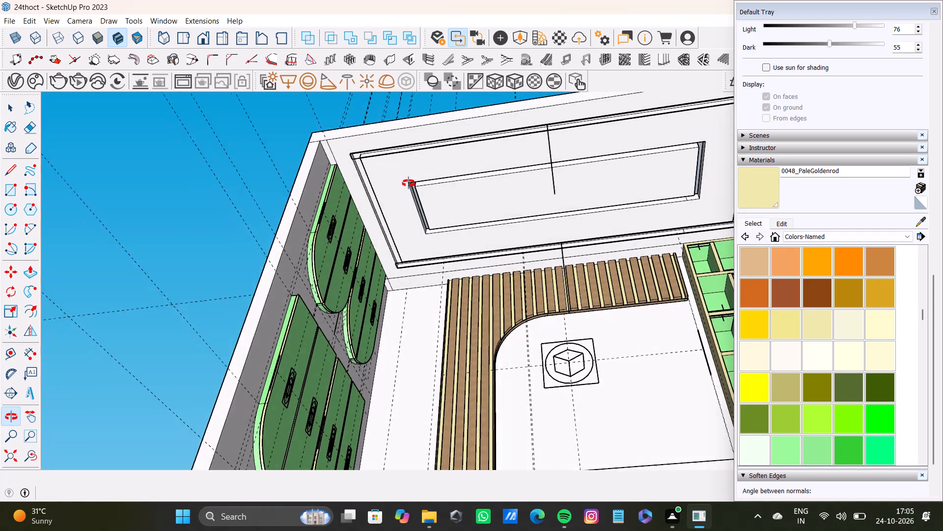
shift+middle_drag(409, 183, 412, 185)
scroll(401, 277, down, 2)
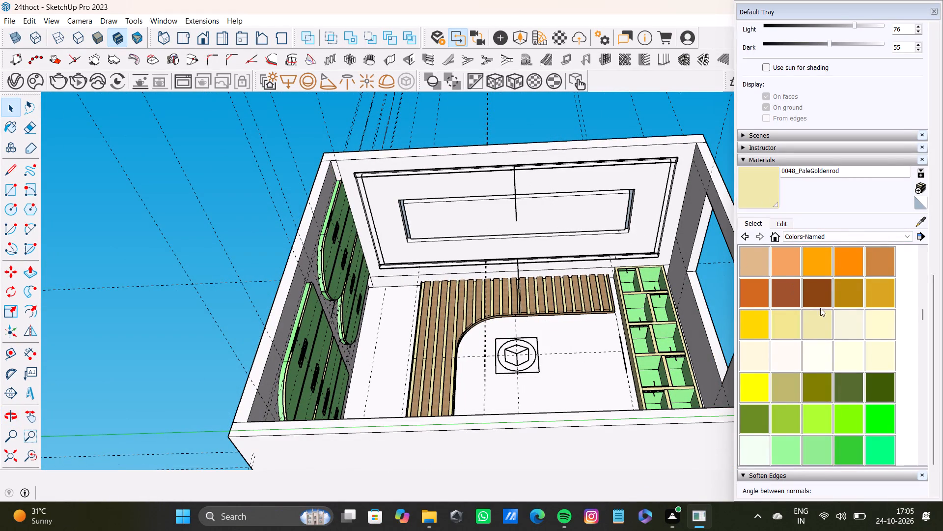
click(857, 326)
click(378, 322)
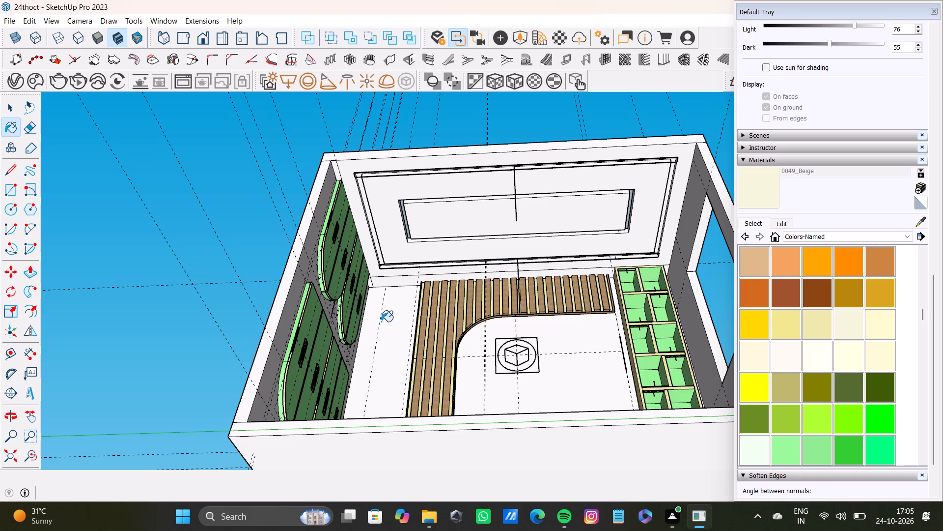
click(393, 297)
Paint the stepped ceiling's middle band, outer border and central panel with 0049_Beige.
click(385, 245)
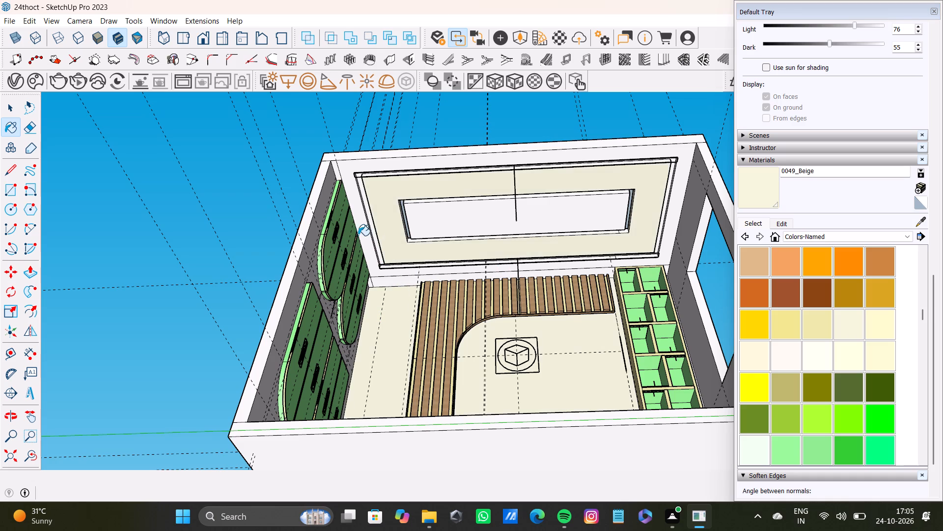
click(359, 227)
click(423, 219)
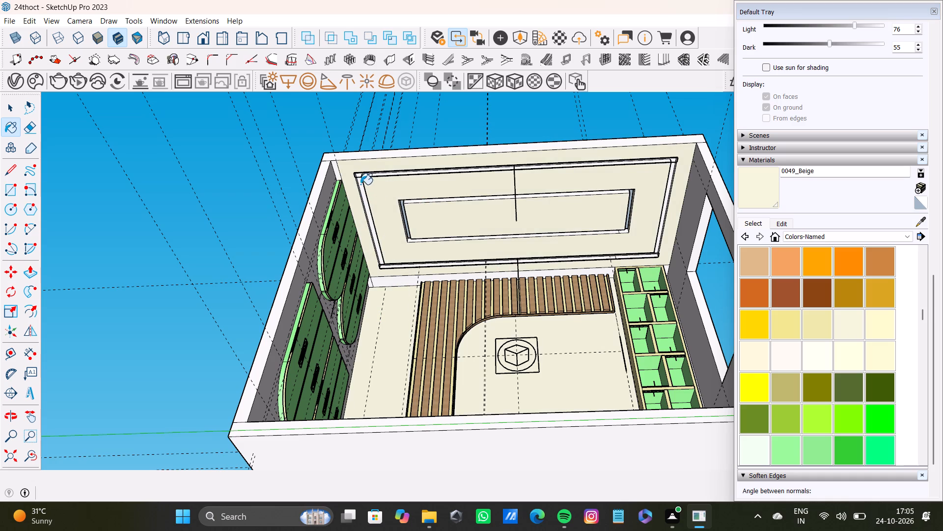
Paint the vertical edge faces of the ceiling's outer and inner recesses with 0049_Beige.
click(359, 183)
scroll(351, 186, up, 12)
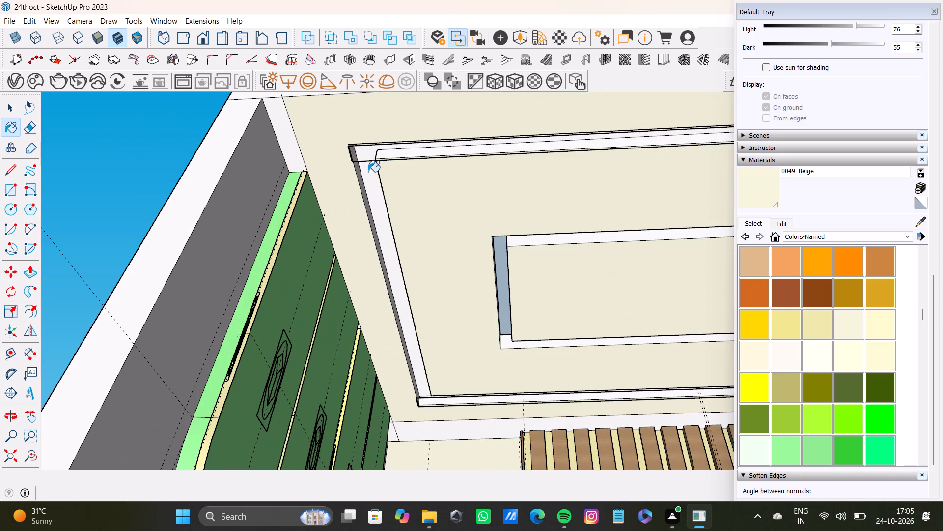
click(368, 172)
click(421, 154)
click(545, 241)
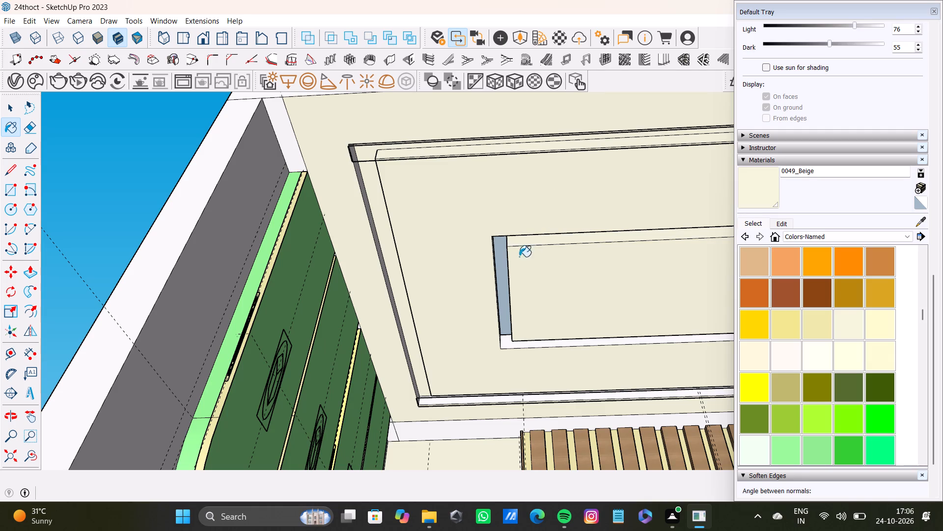
click(501, 259)
click(503, 342)
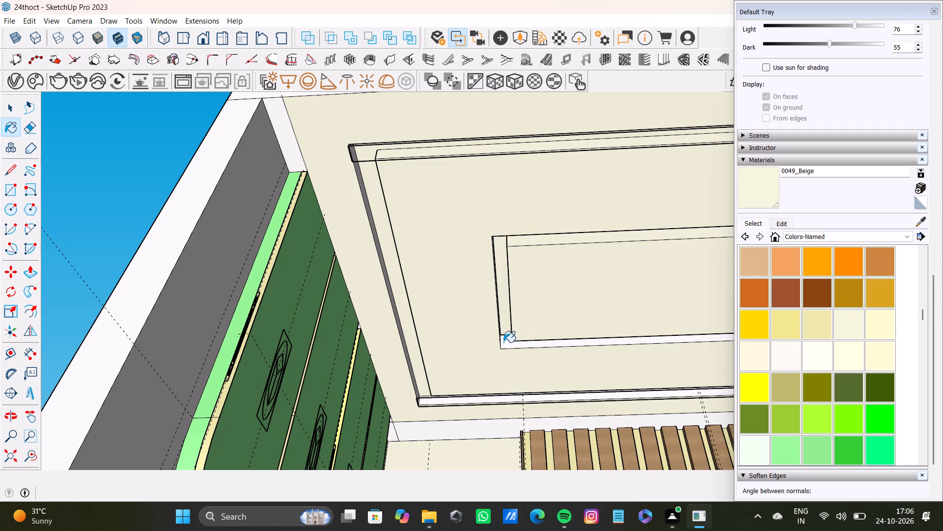
click(482, 398)
Paint the strip above the slatted panelling, the side wall behind the green panels and its adjoining ceiling strip with 0049_Beige.
click(481, 421)
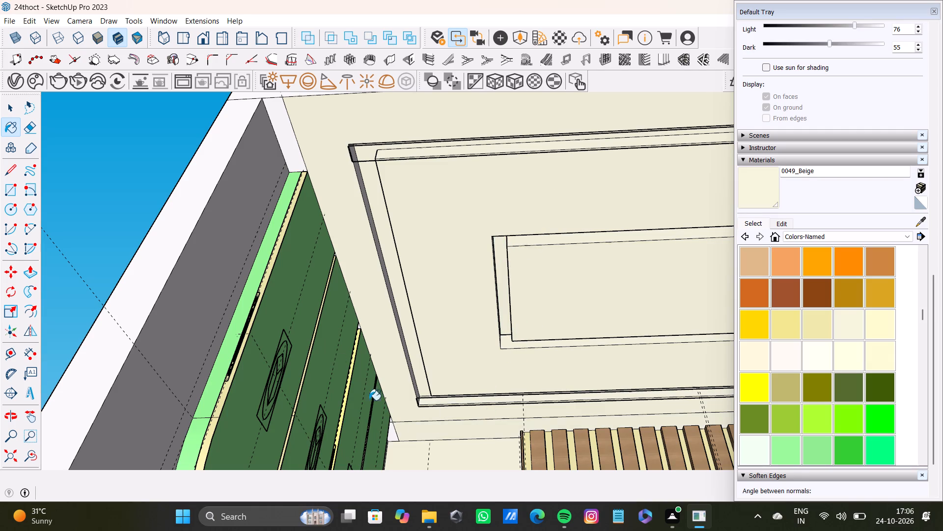
click(231, 259)
click(288, 141)
Paint the room shell's front edge faces along the ceiling and the green-panel side wall with 0049_Beige.
middle_drag(282, 131, 305, 314)
click(307, 277)
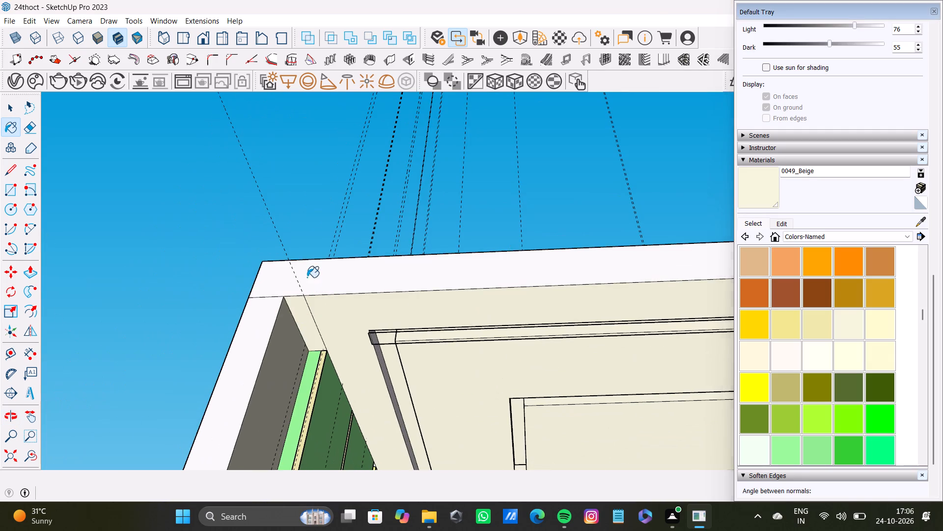
click(266, 329)
Paint the inner side wall containing the window opening with 0049_Beige.
scroll(345, 340, down, 10)
shift+middle_drag(548, 415, 450, 341)
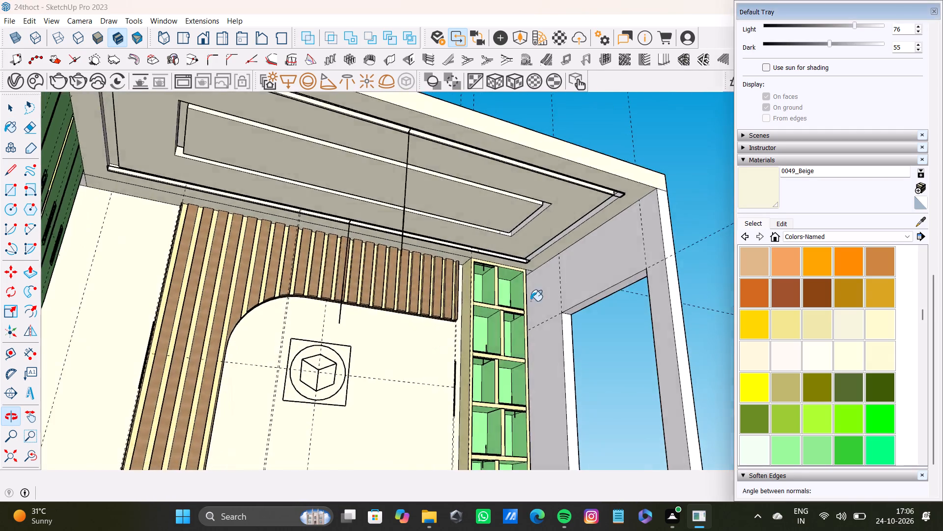
scroll(582, 278, up, 3)
click(585, 267)
Paint the remaining corner faces of the ceiling's inner and outer recesses near the green shelf unit with 0049_Beige.
scroll(529, 232, up, 10)
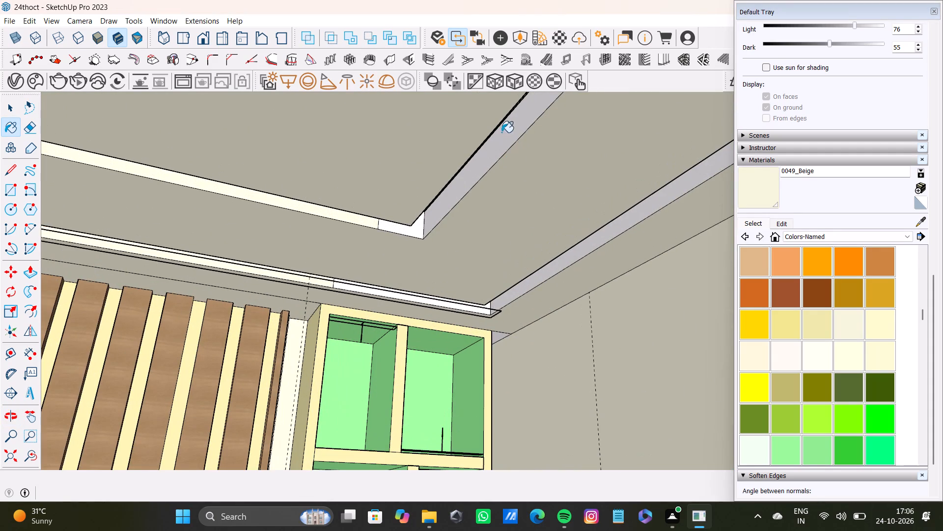
click(501, 132)
click(422, 236)
scroll(527, 337, up, 6)
middle_drag(501, 312, 469, 266)
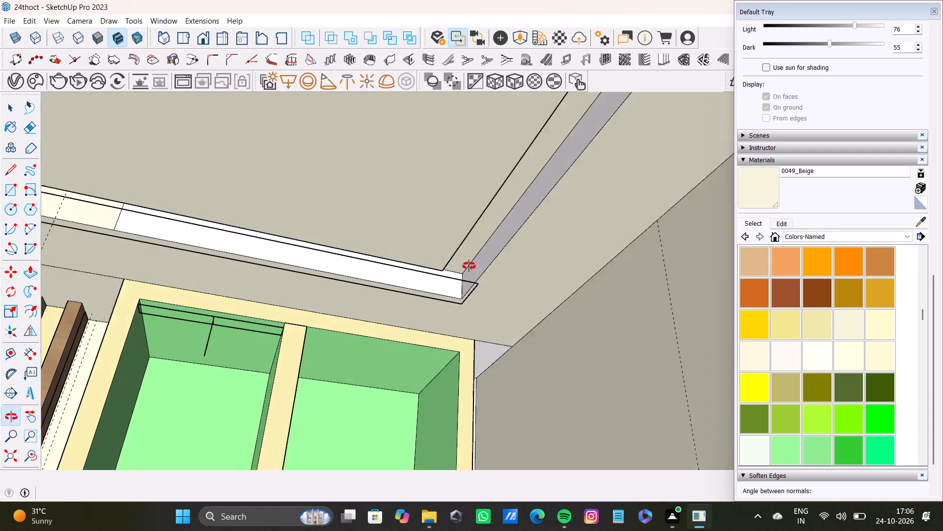
middle_drag(469, 266, 469, 265)
click(440, 285)
click(471, 249)
scroll(477, 249, down, 5)
scroll(487, 327, up, 3)
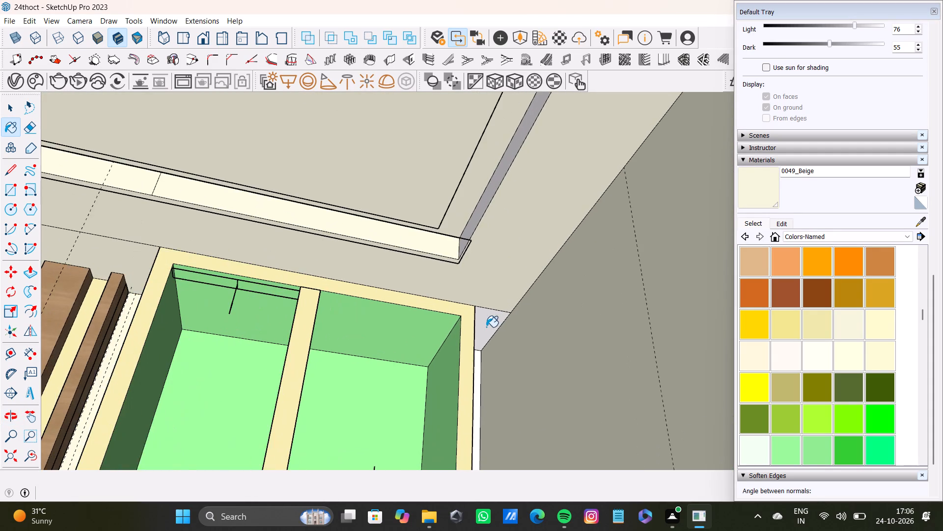
Paint the small face above the green shelf unit's outer corner and the narrow wall strip beside it with 0049_Beige.
click(486, 327)
scroll(492, 341, down, 5)
shift+middle_drag(494, 349, 437, 287)
scroll(486, 282, up, 3)
click(496, 275)
scroll(492, 282, down, 2)
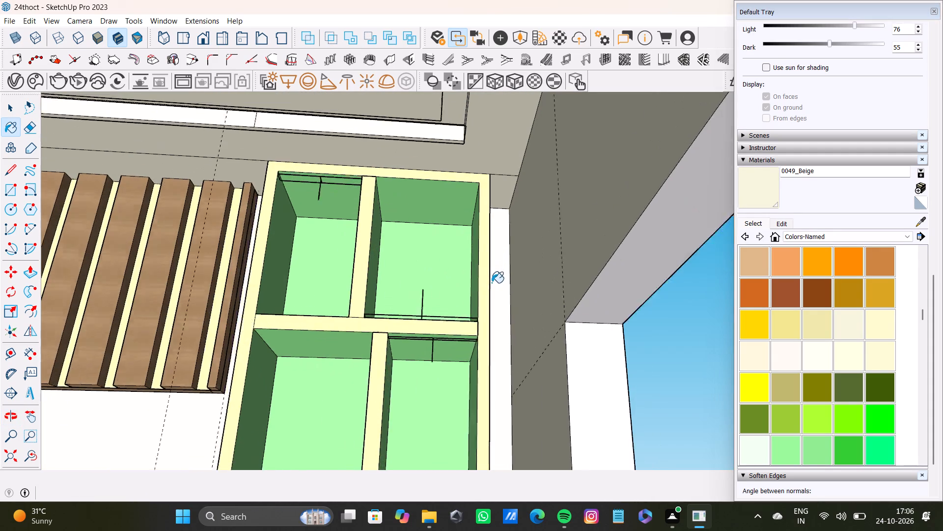
Paint the back wall behind the slatted panelling and drawer cabinet with 0049_Beige.
scroll(492, 283, down, 7)
scroll(438, 320, down, 4)
shift+middle_drag(435, 324, 615, 283)
click(507, 340)
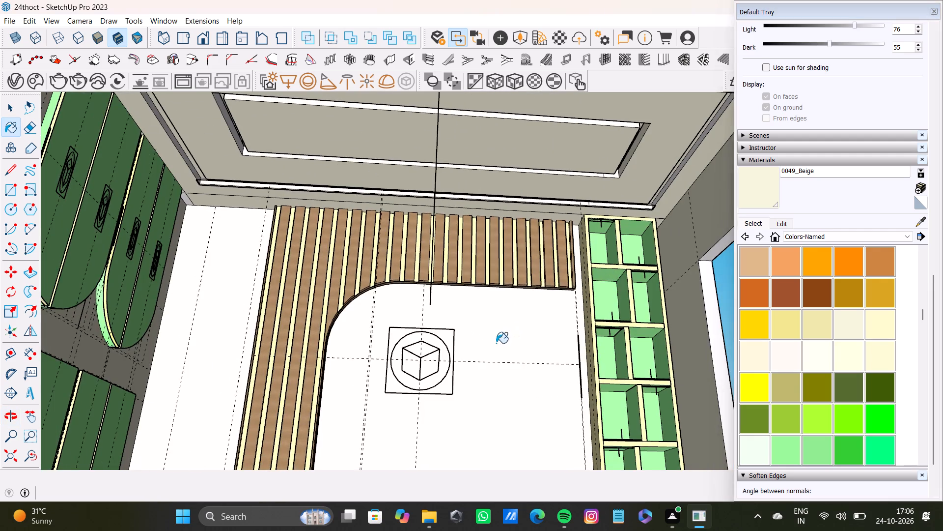
scroll(496, 343, down, 4)
middle_drag(495, 343, 493, 412)
scroll(503, 307, up, 2)
click(507, 291)
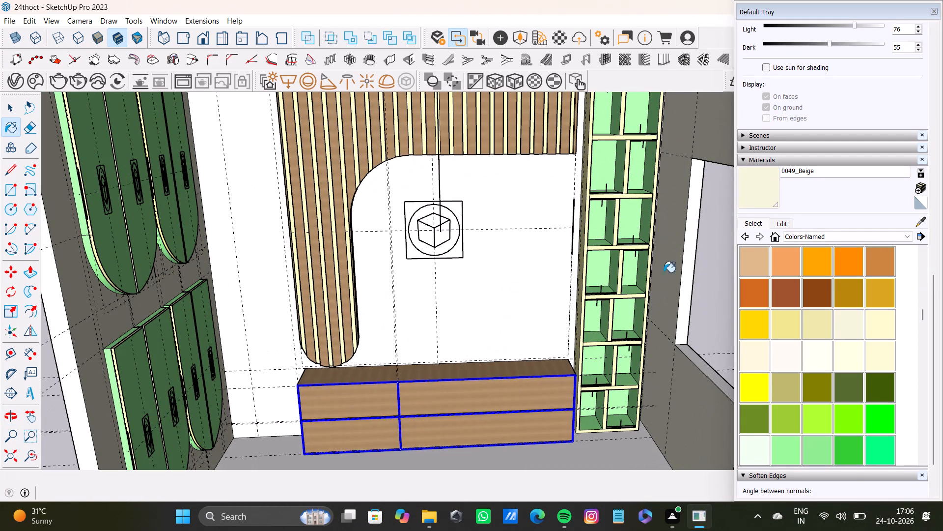
click(757, 188)
click(484, 247)
key(space)
double_click(492, 273)
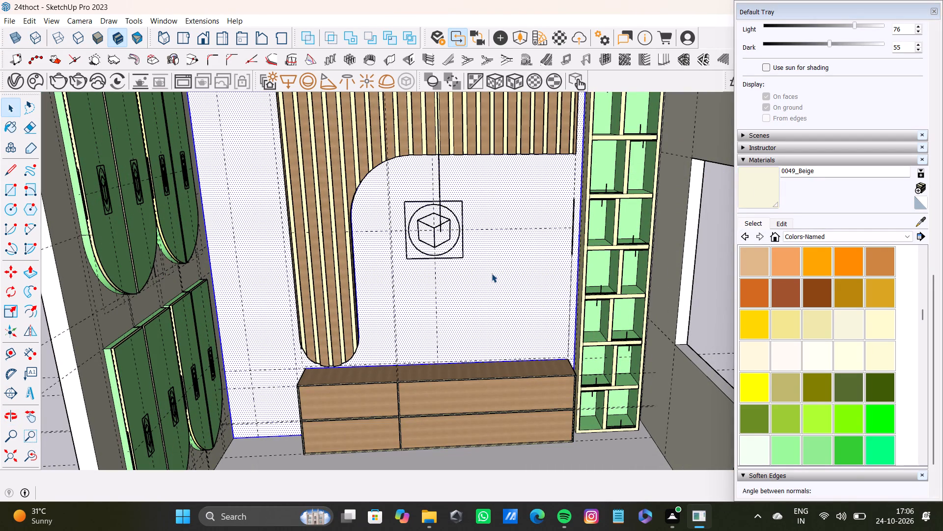
click(767, 178)
click(518, 221)
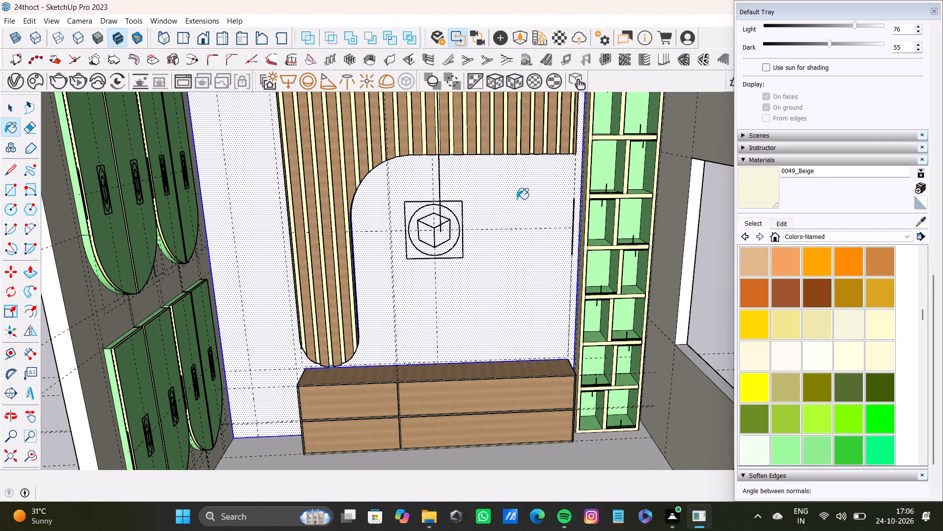
click(517, 199)
scroll(329, 300, down, 9)
middle_drag(332, 303, 333, 220)
key(space)
click(522, 175)
Open the Tile material collection and look through its swatches.
scroll(377, 295, up, 4)
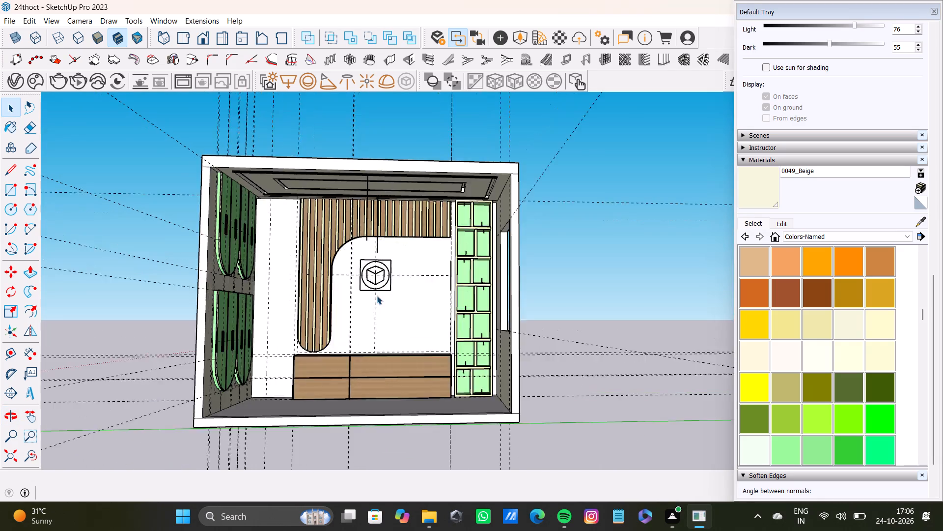
middle_drag(418, 284, 539, 387)
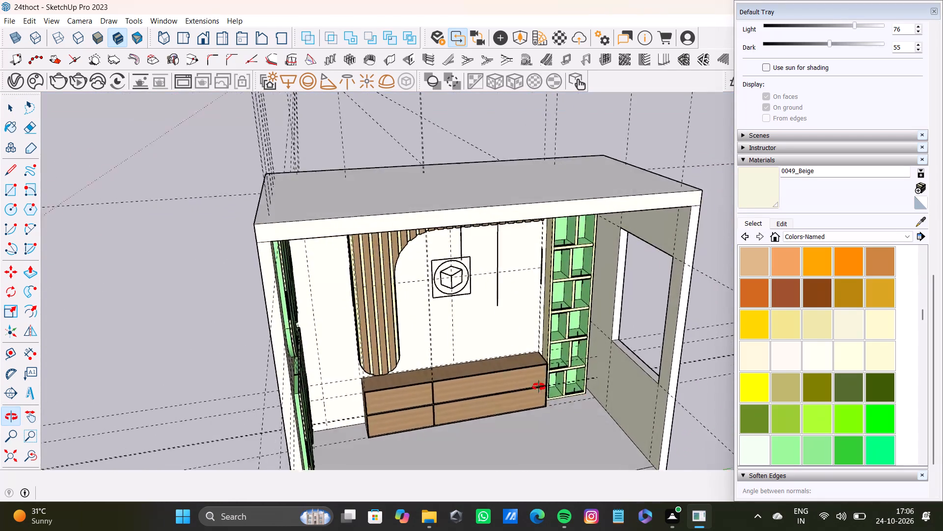
middle_drag(539, 387, 573, 210)
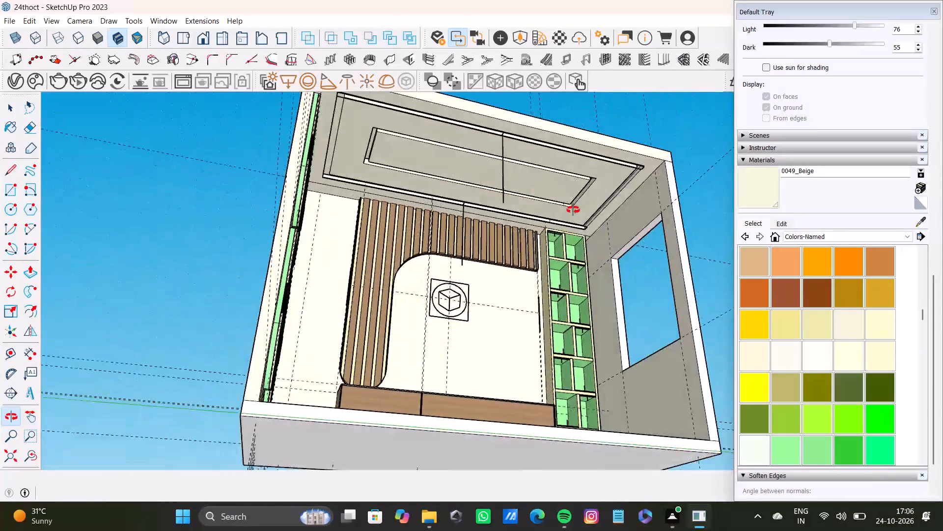
middle_drag(573, 210, 566, 247)
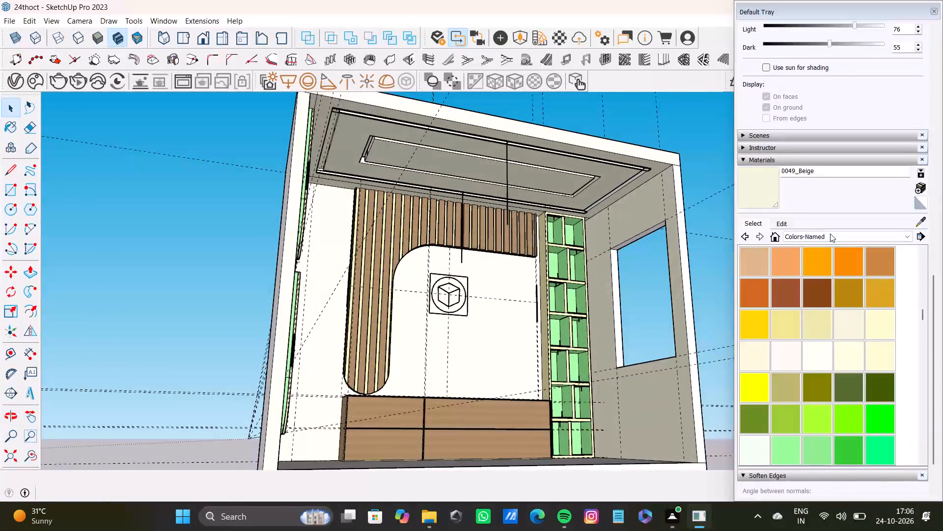
click(810, 238)
scroll(806, 332, down, 3)
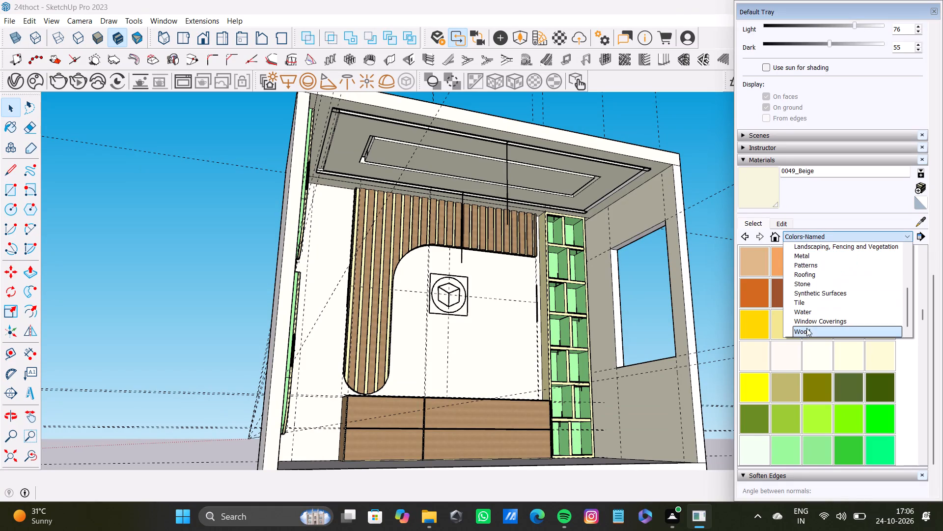
click(806, 301)
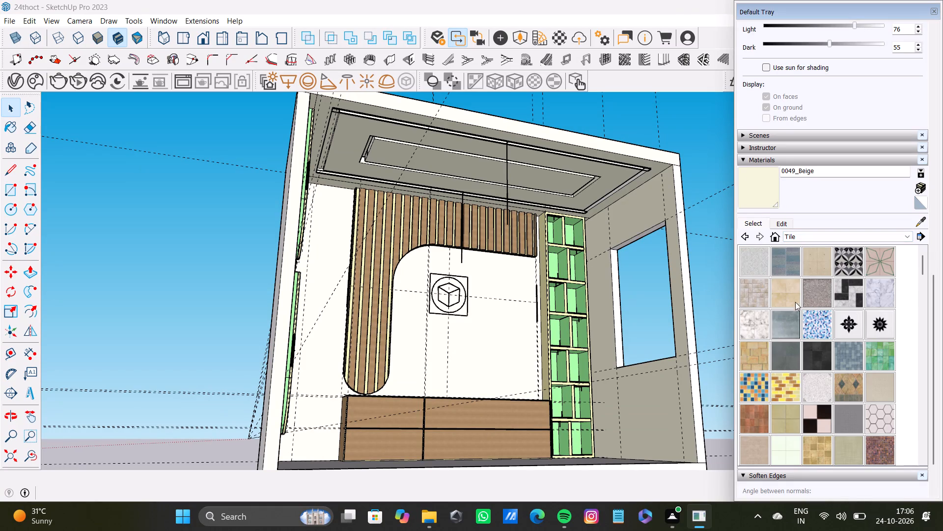
scroll(810, 278, down, 8)
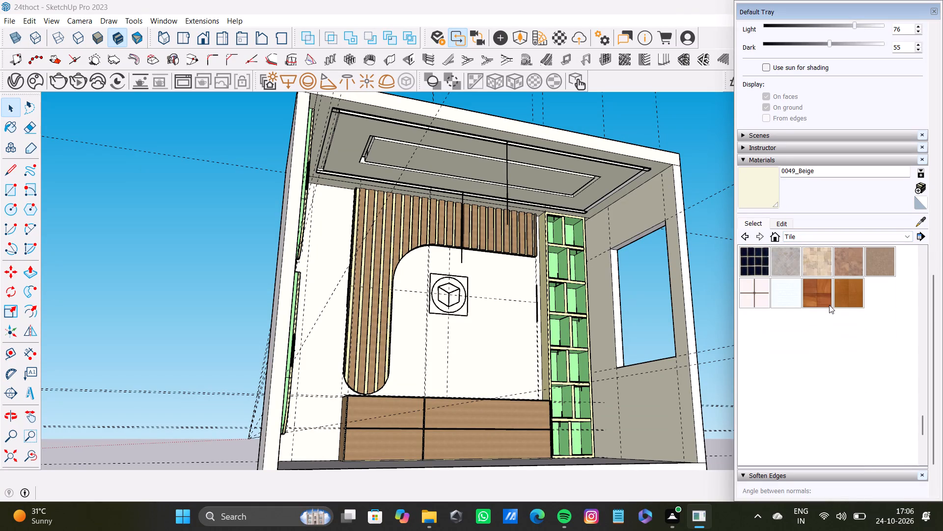